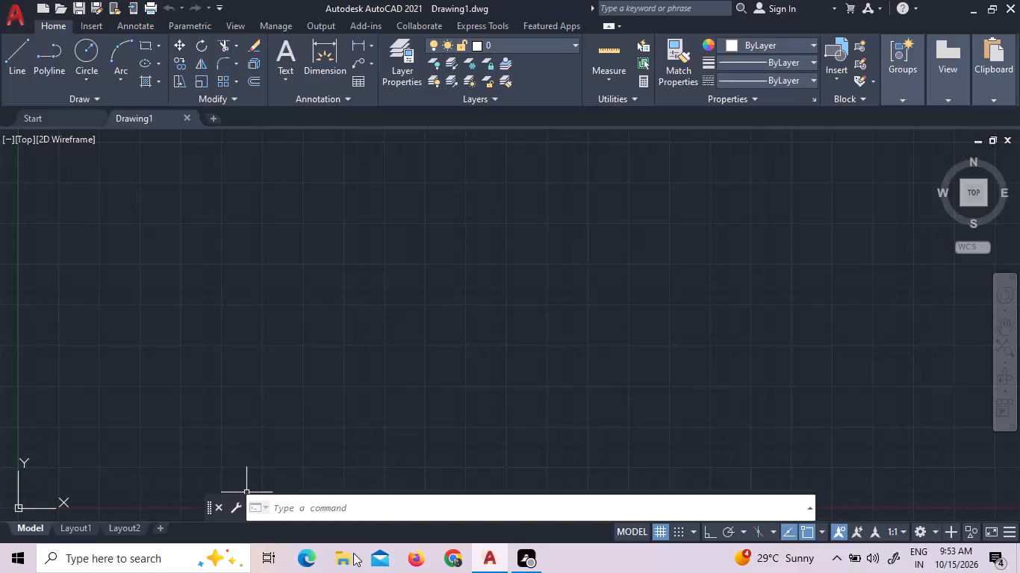
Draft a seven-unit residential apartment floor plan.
Turn on command log file recording with LOGFILEON.
click(358, 514)
text(log)
key(f)
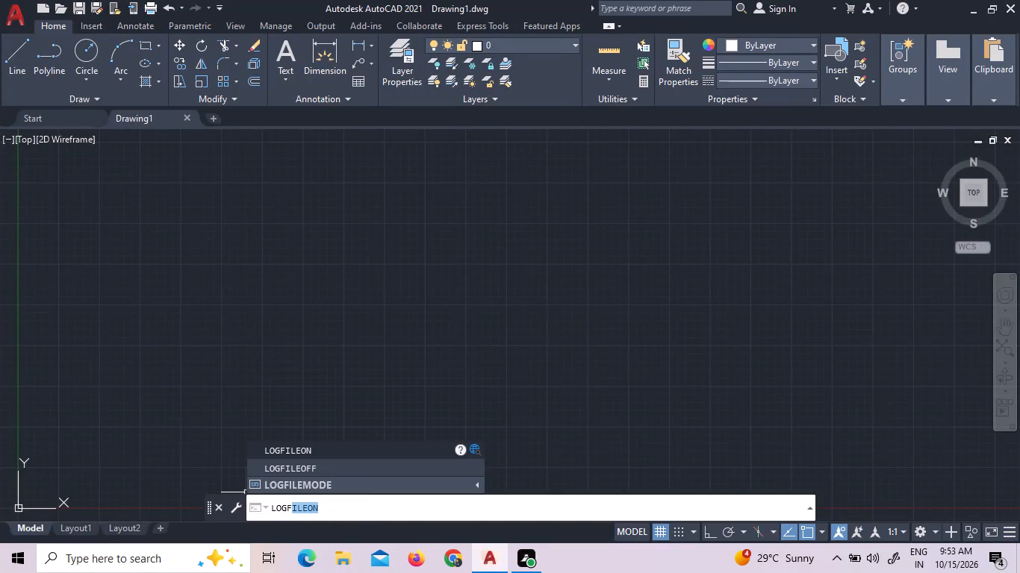
key(Return)
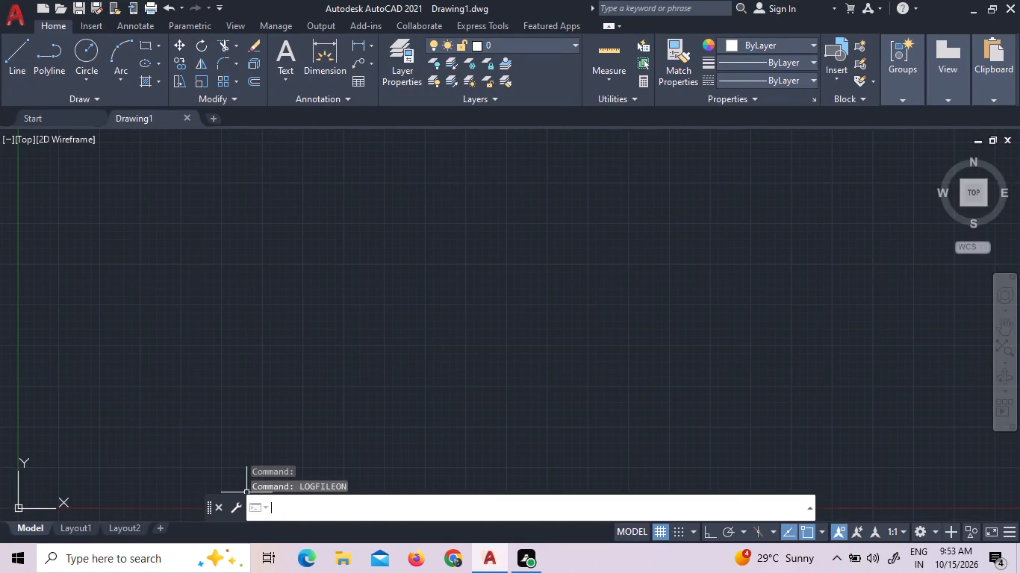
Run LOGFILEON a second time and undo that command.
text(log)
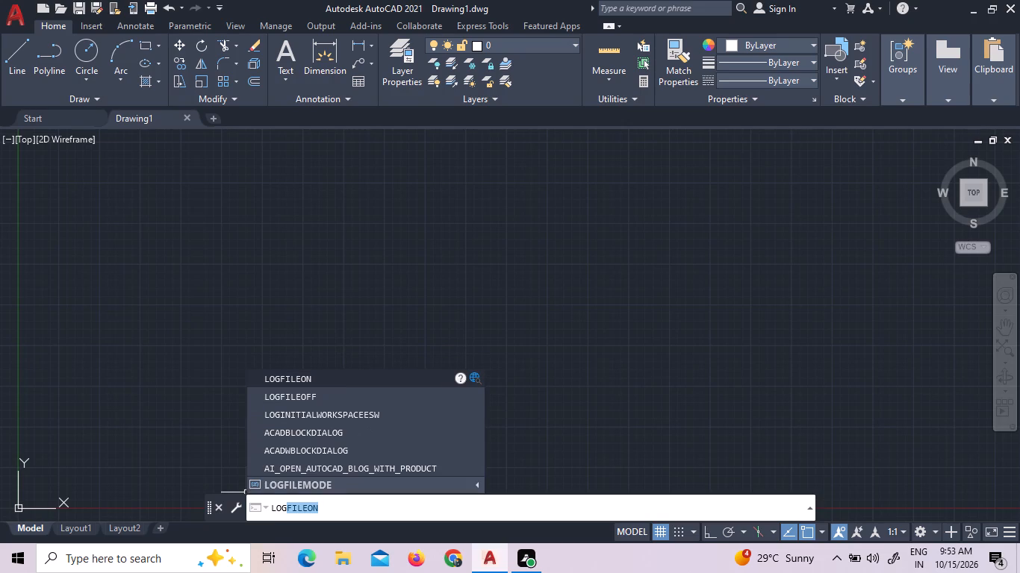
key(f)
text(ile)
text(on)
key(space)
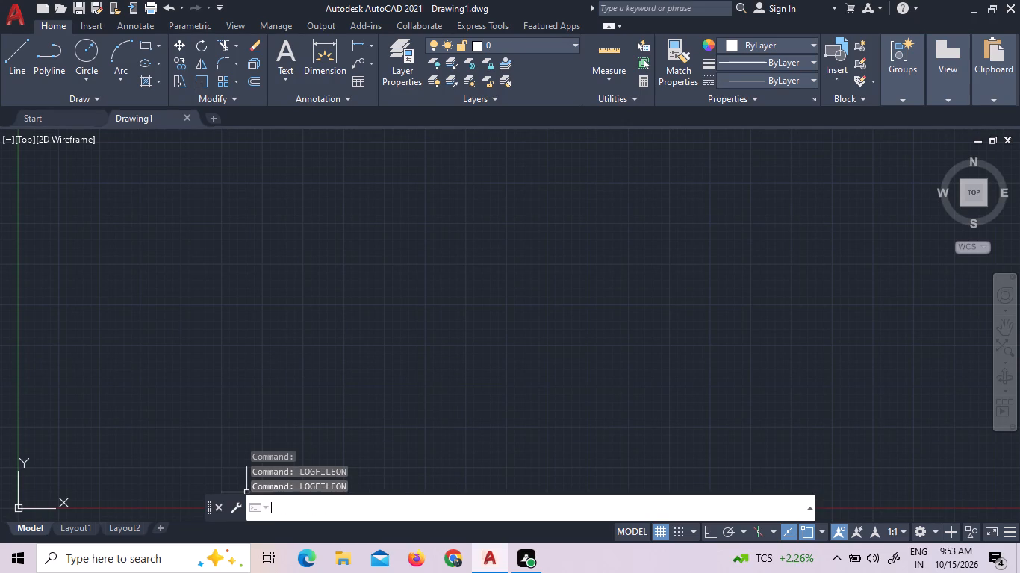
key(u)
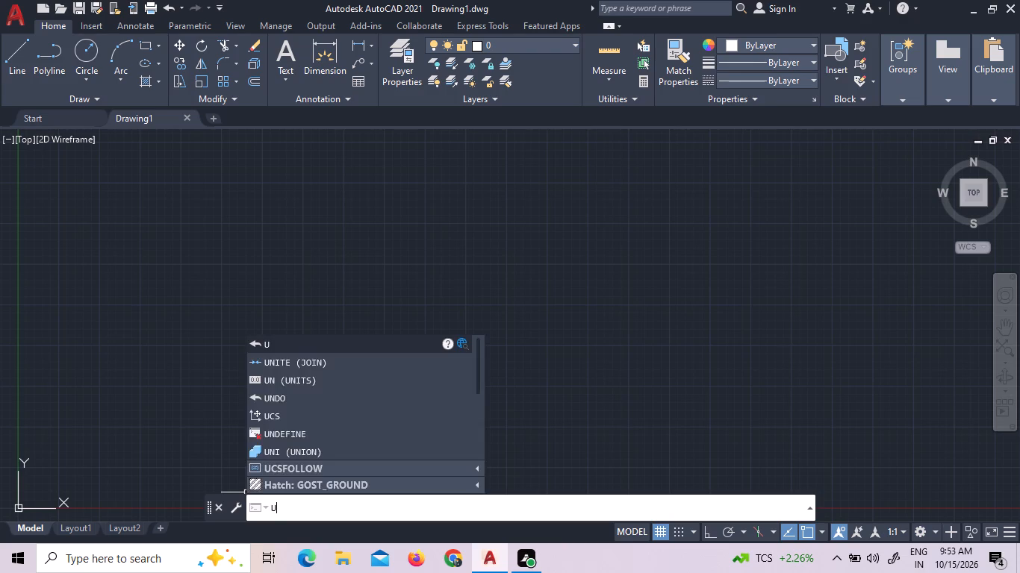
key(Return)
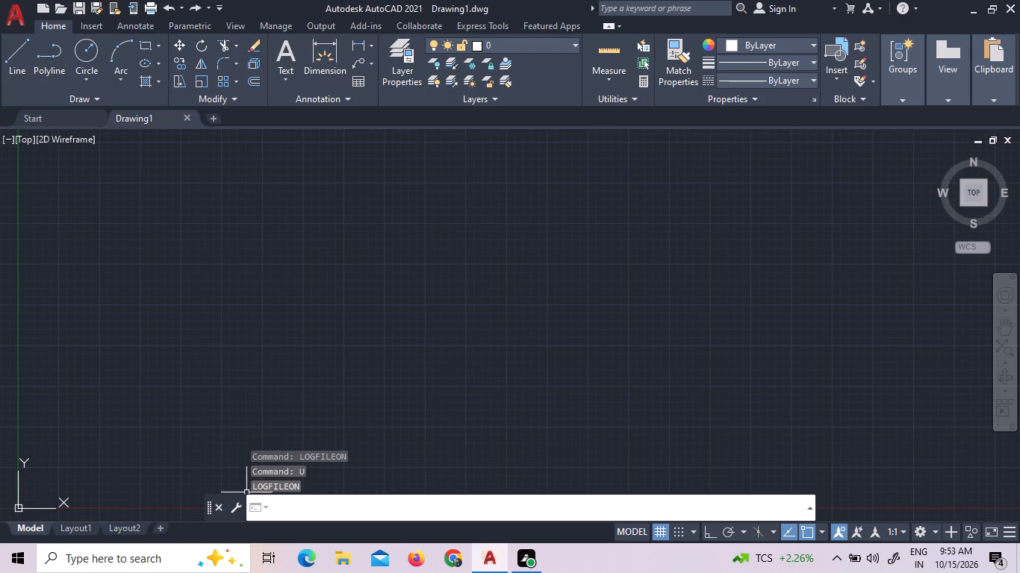
Configure the drawing units to the Engineering length type with precision 0'-0".
text(un)
key(Return)
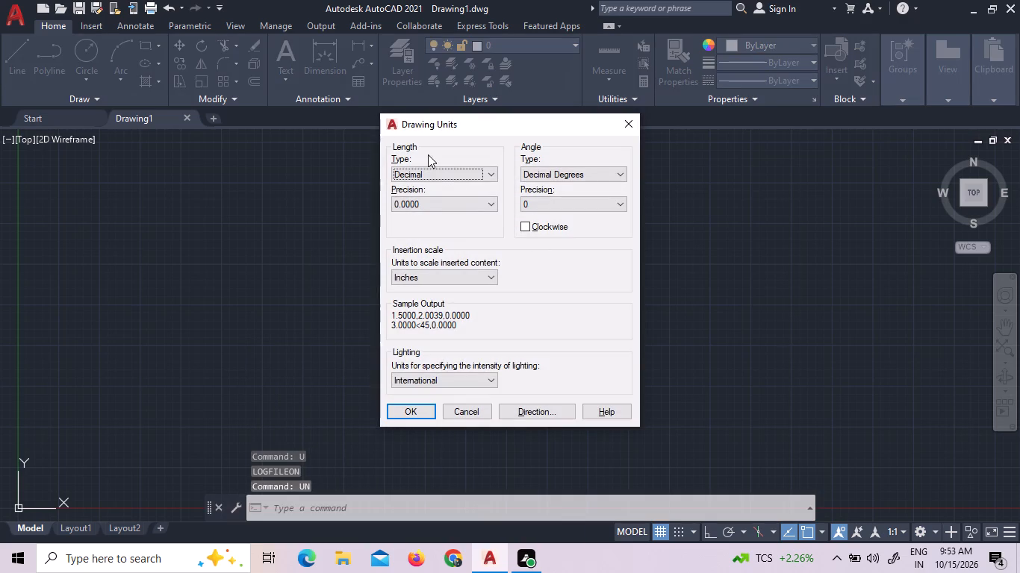
click(434, 173)
click(438, 207)
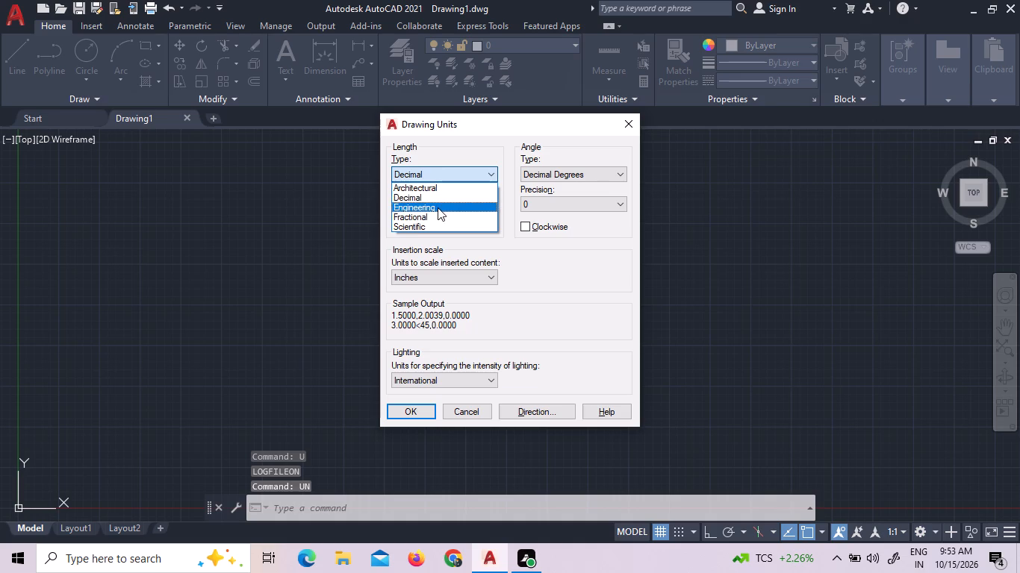
click(438, 207)
click(437, 217)
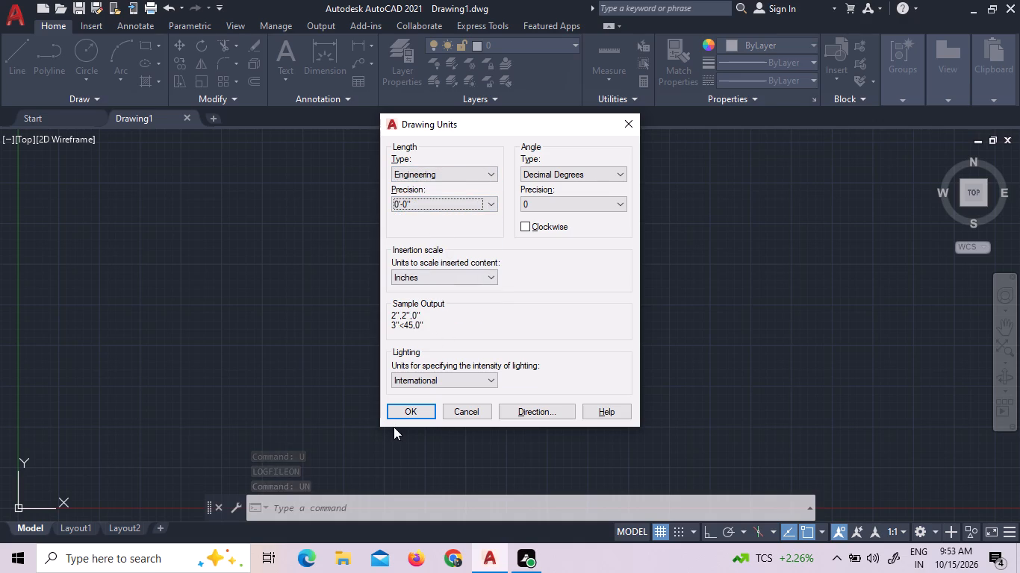
click(406, 416)
Set the Standard dimension style's primary units to Engineering format with precision 0'-0".
key(d)
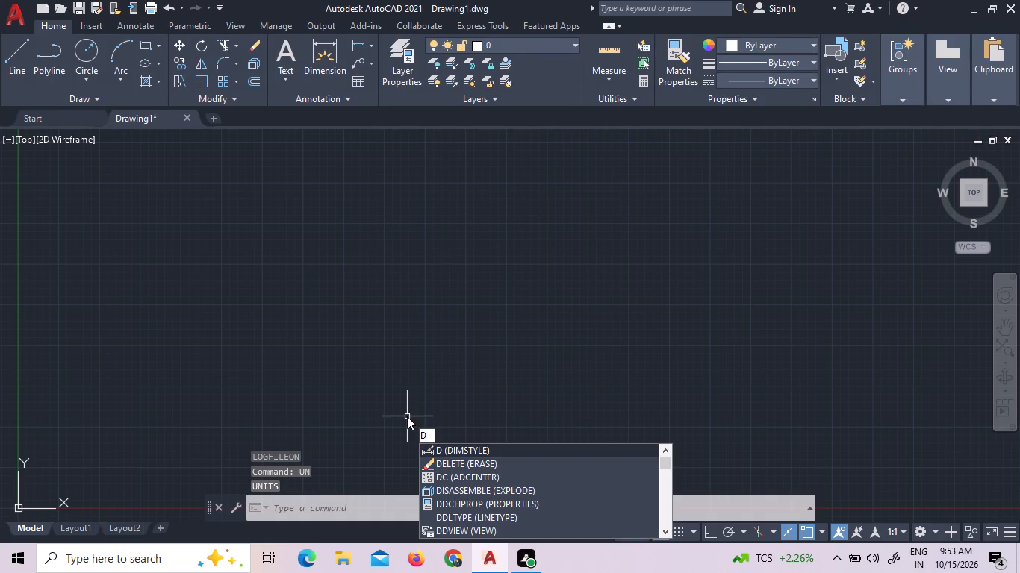
text(im)
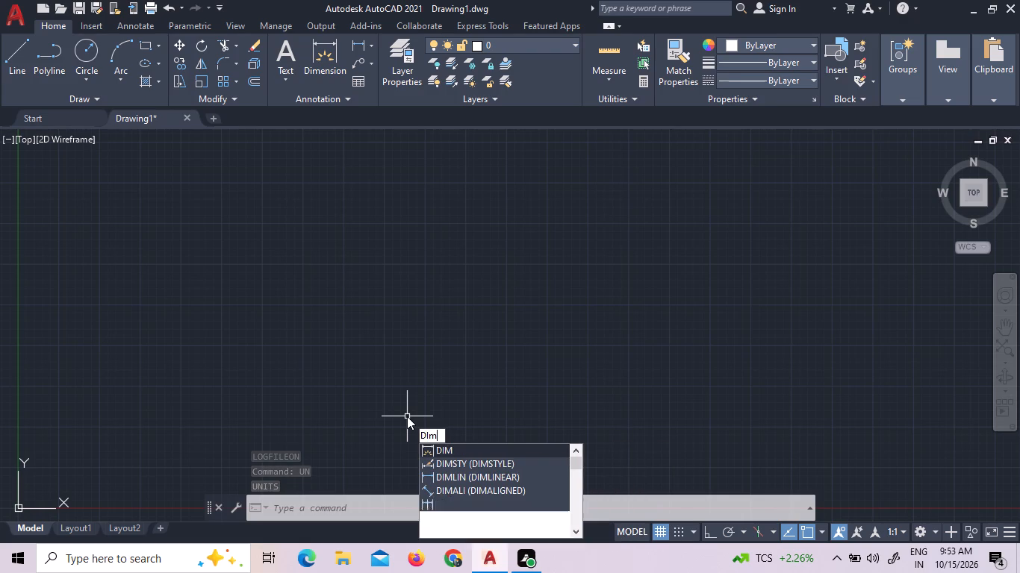
key(s)
key(Return)
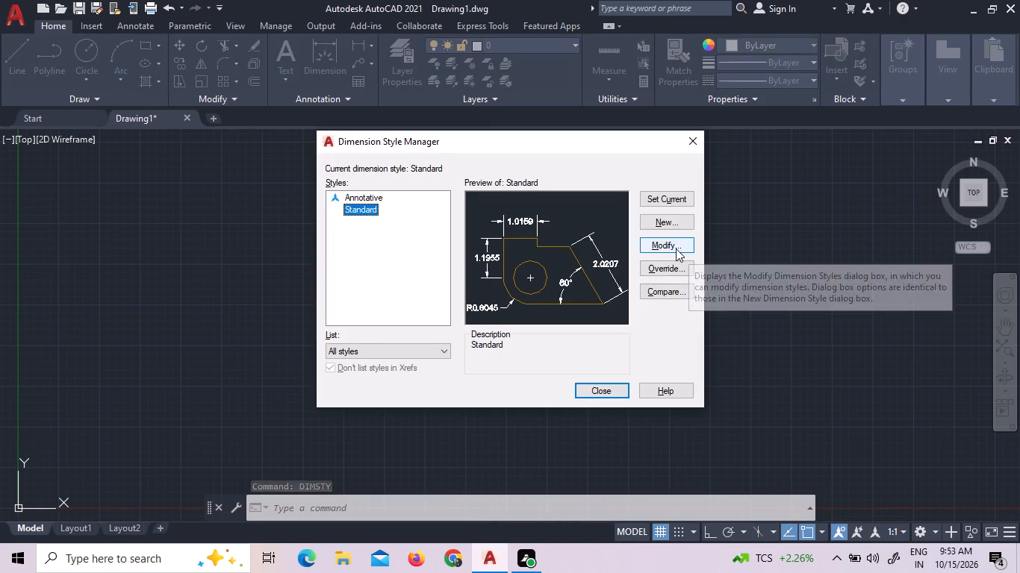
click(676, 248)
click(676, 248)
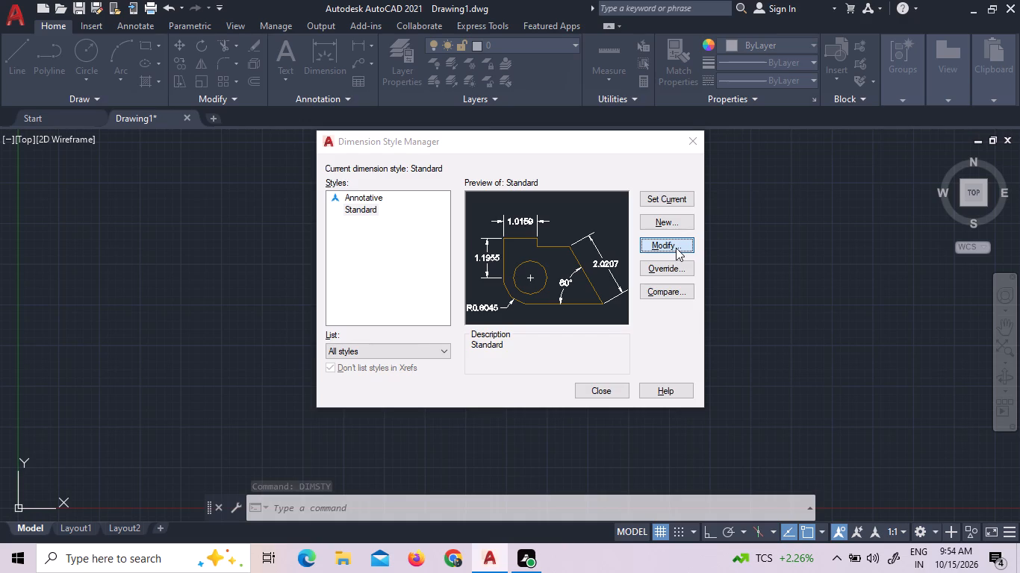
click(465, 148)
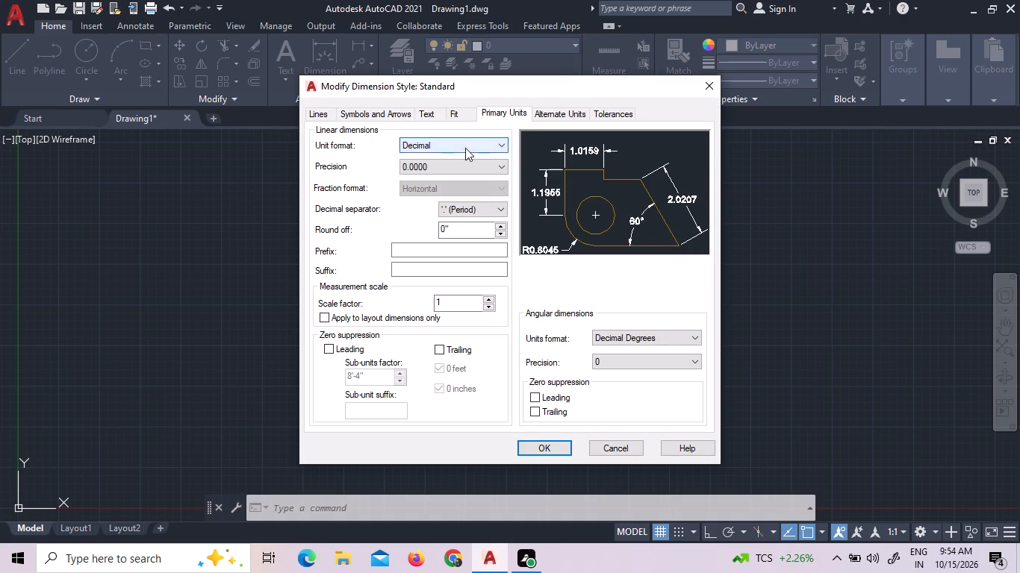
click(473, 179)
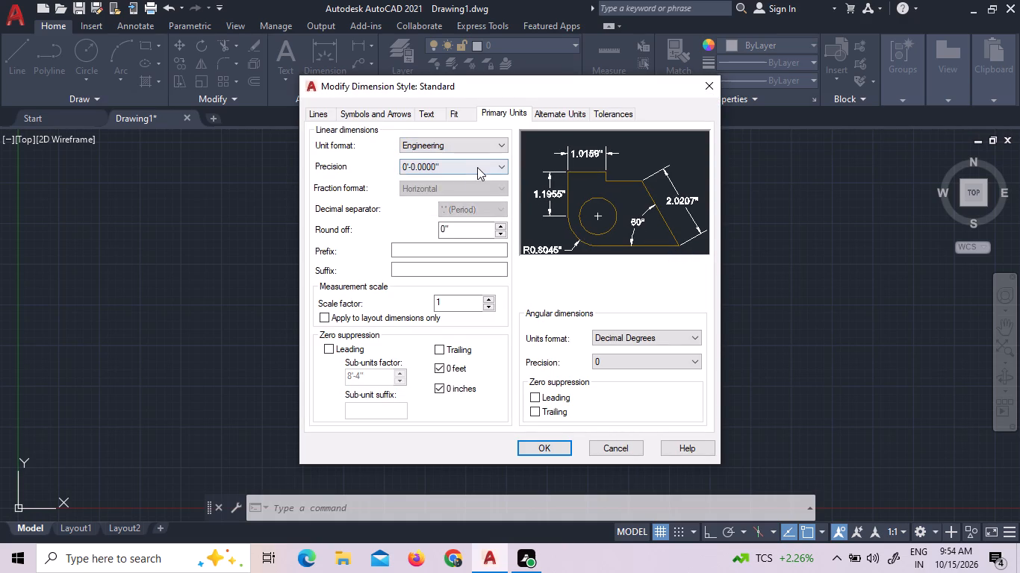
click(477, 167)
click(476, 181)
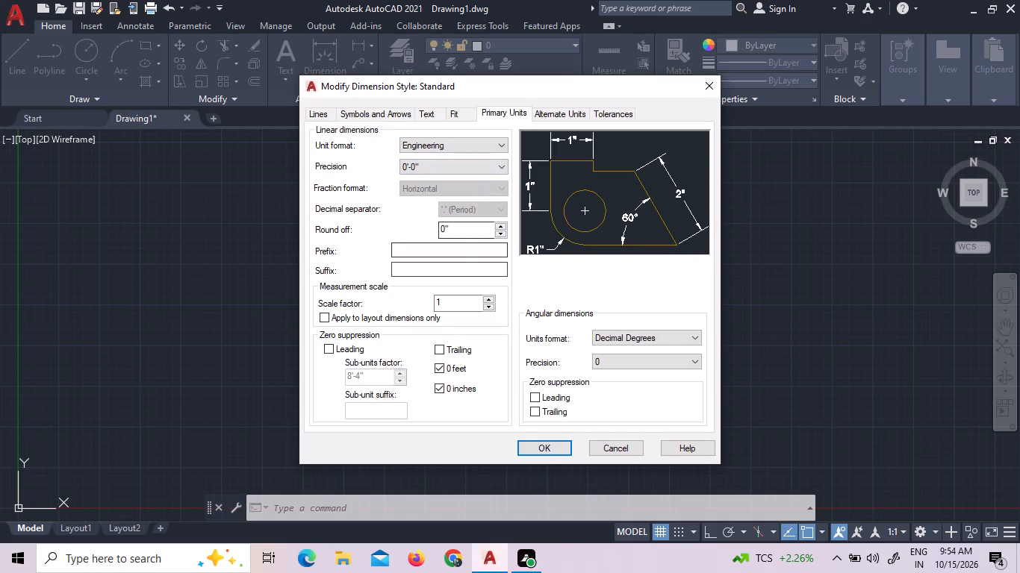
click(555, 445)
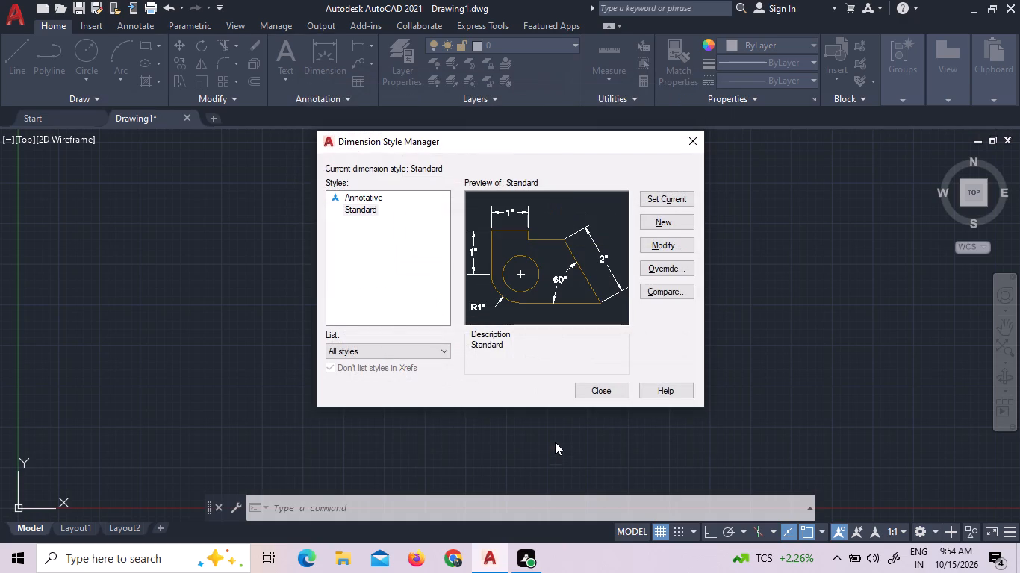
Set the Standard dimension style's arrow size to 1".
click(672, 243)
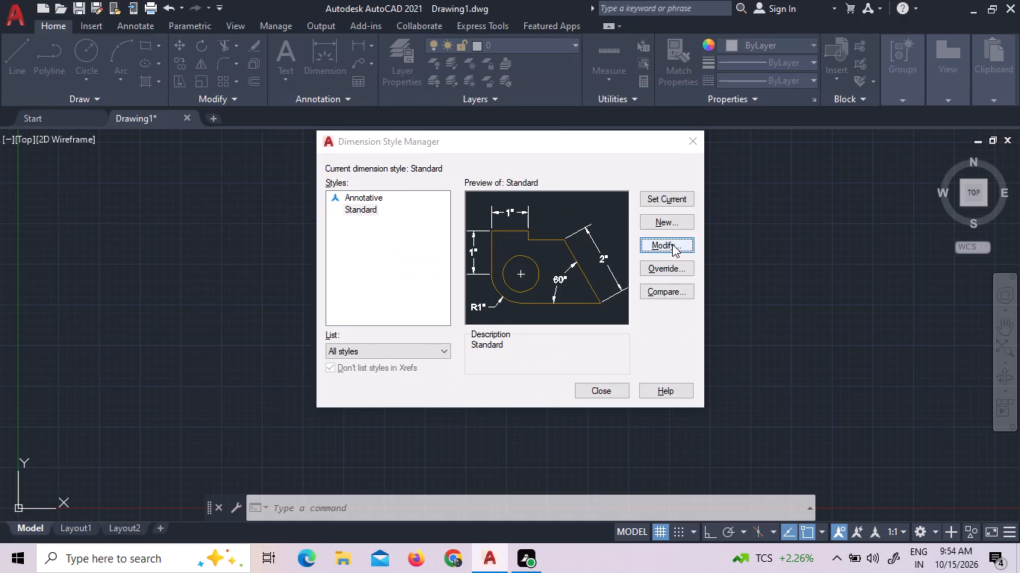
double_click(672, 244)
click(344, 116)
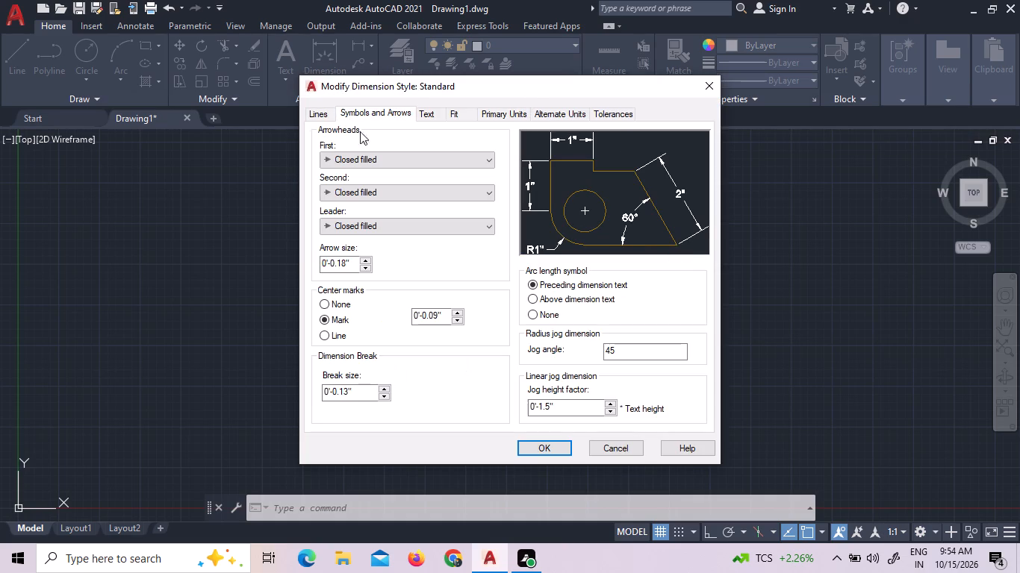
triple_click(353, 265)
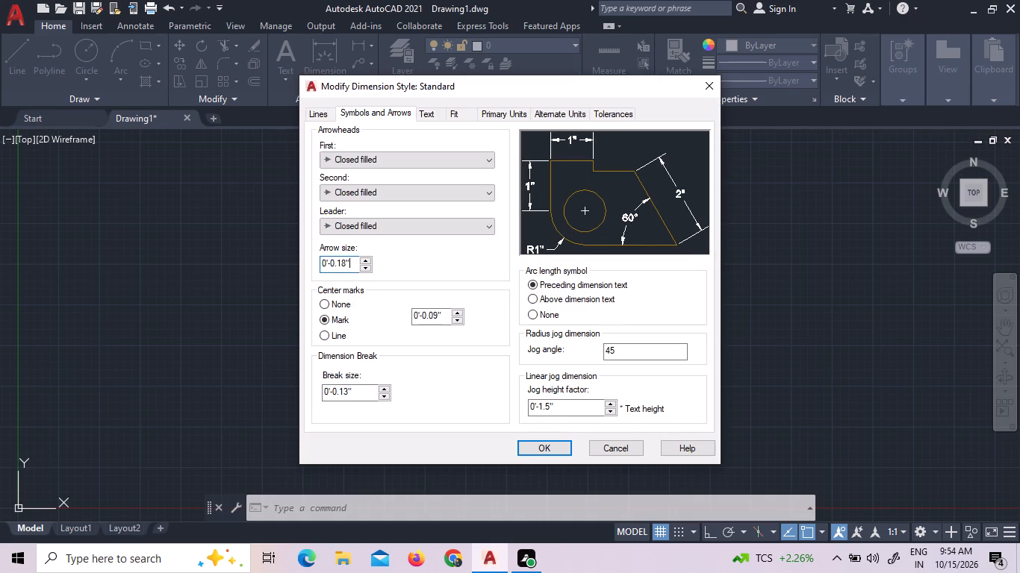
click(353, 265)
drag(353, 265, 311, 260)
click(311, 260)
text(1")
key(Return)
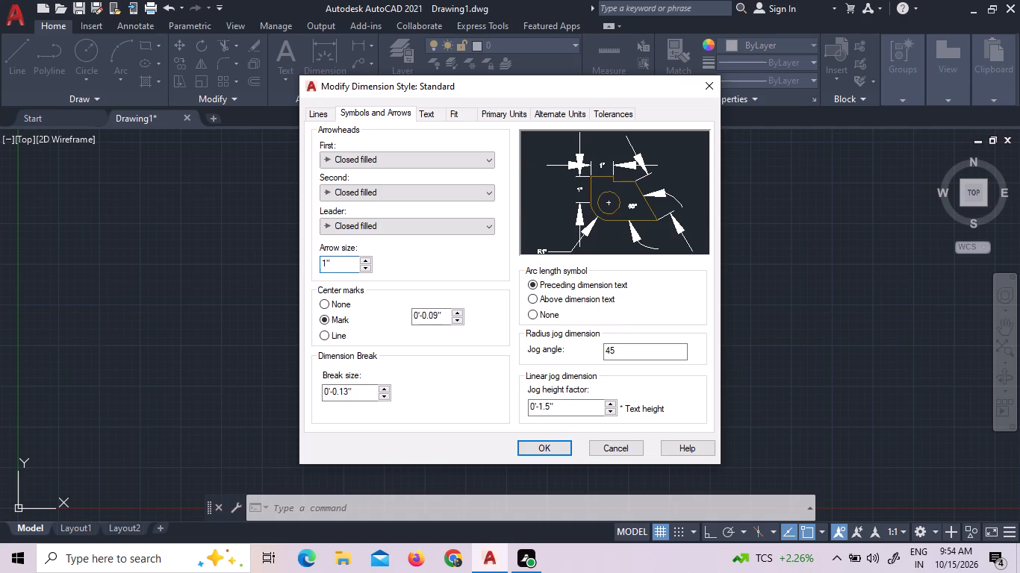
Set the Standard dimension style's baseline spacing for dimension lines to 1".
click(322, 115)
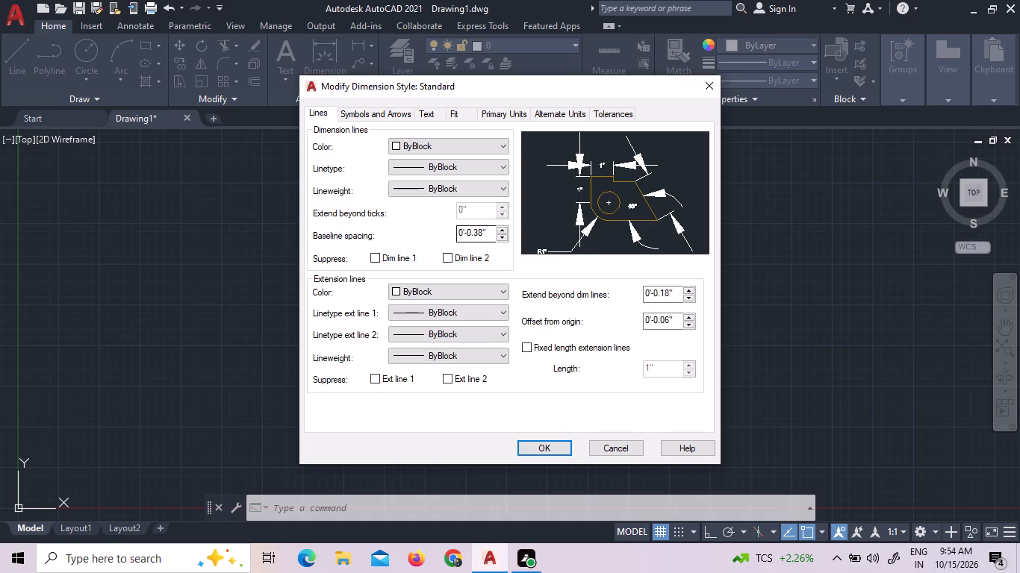
triple_click(485, 231)
click(485, 231)
drag(485, 231, 452, 223)
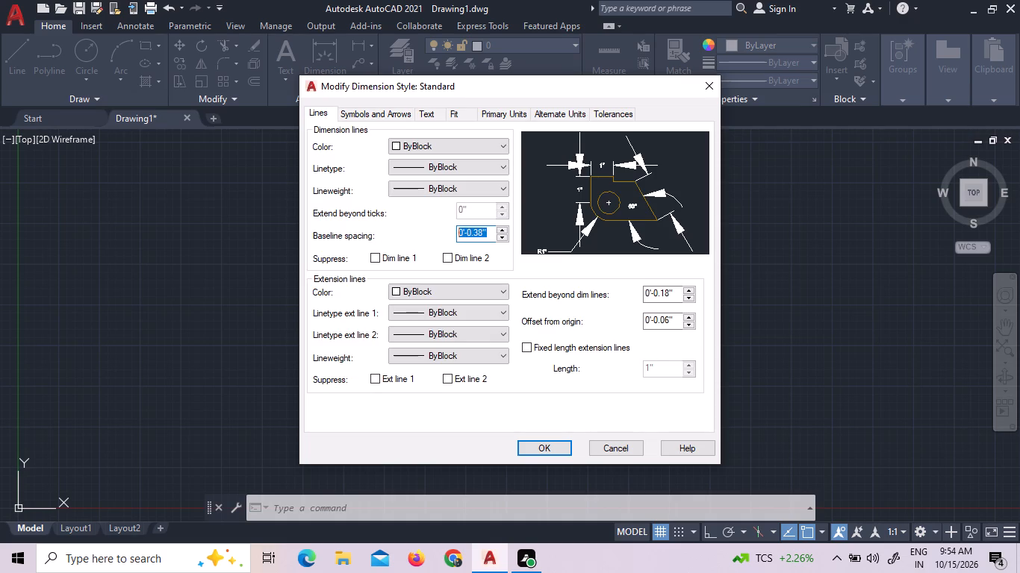
drag(452, 223, 450, 223)
click(450, 223)
text(1")
key(Return)
Set the Standard dimension style's text height to 1" and finish modifying the style.
click(432, 113)
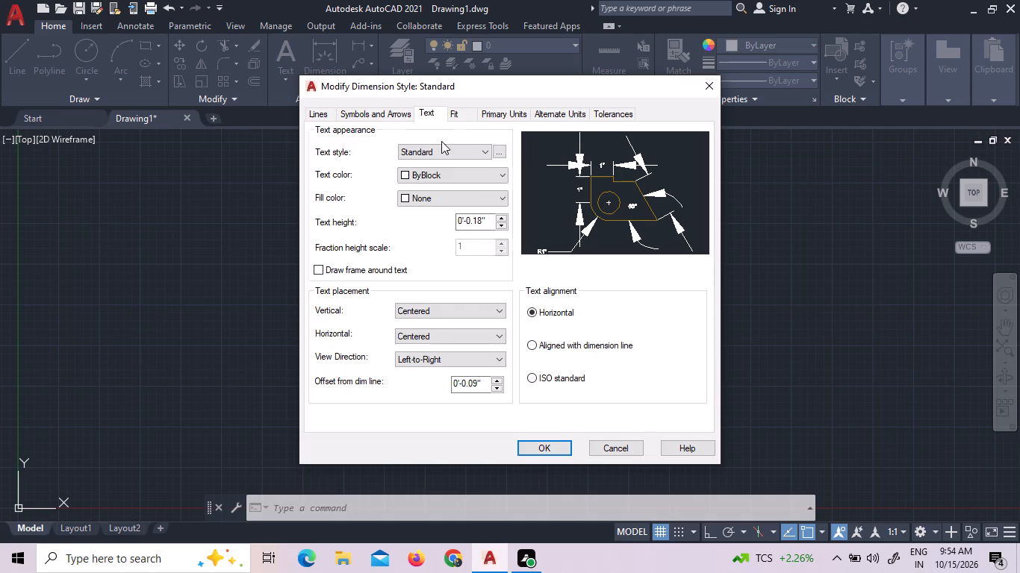
click(484, 220)
drag(484, 220, 450, 220)
text(1")
key(Return)
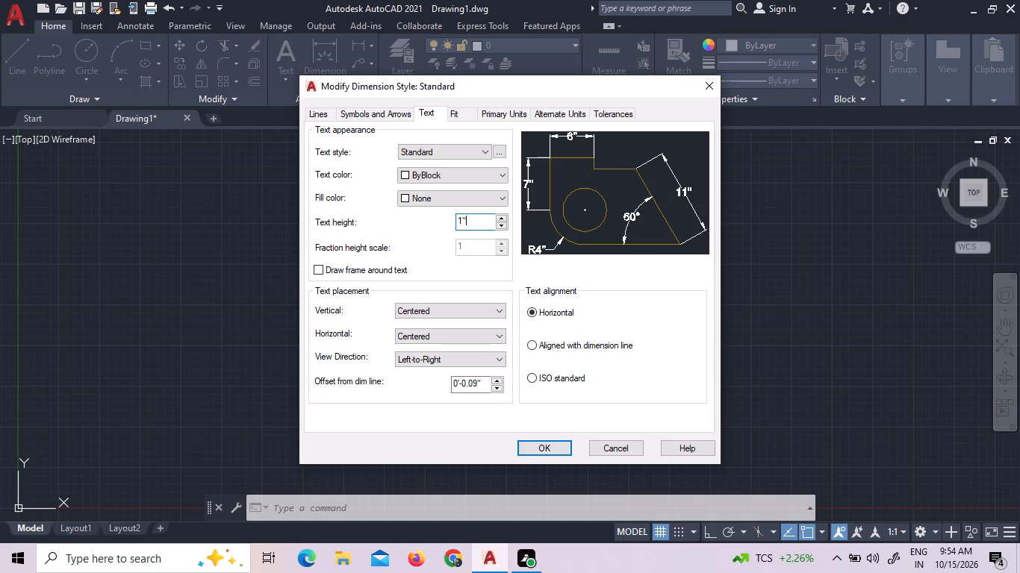
click(556, 445)
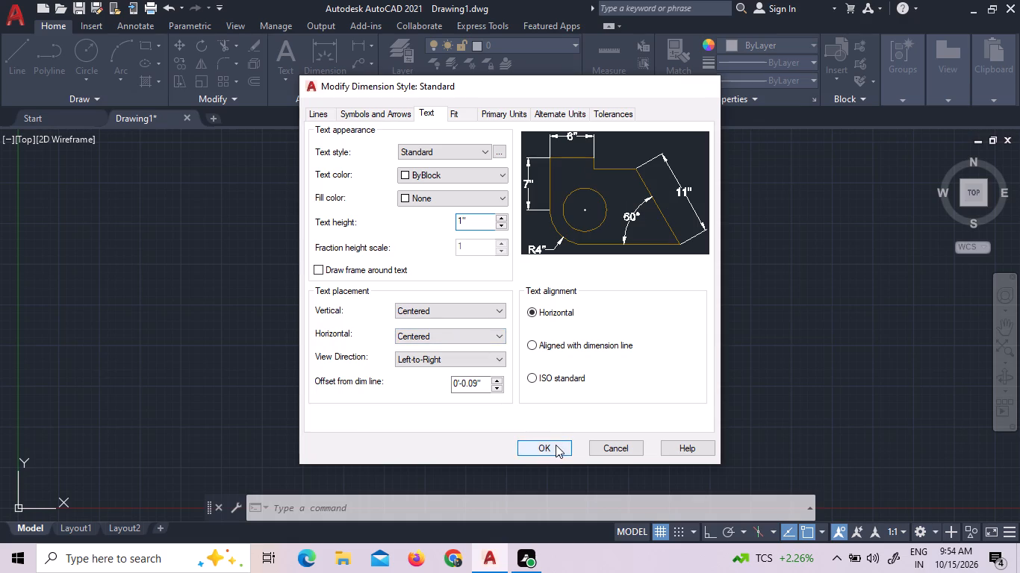
click(598, 395)
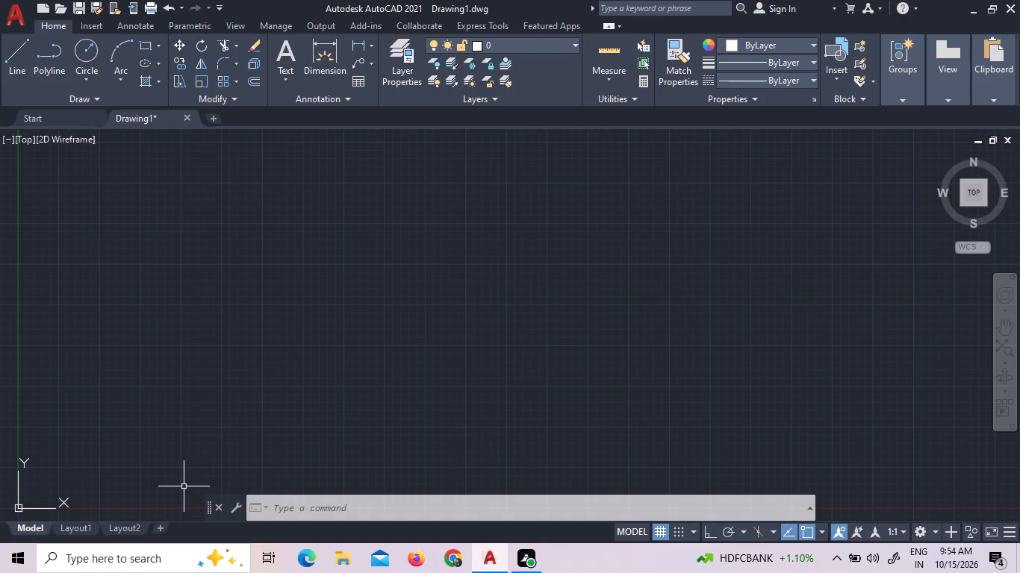
Set the model space limits with the default lower-left corner and an upper-right corner of 200',200'.
scroll(174, 387, down, 2)
scroll(282, 448, up, 2)
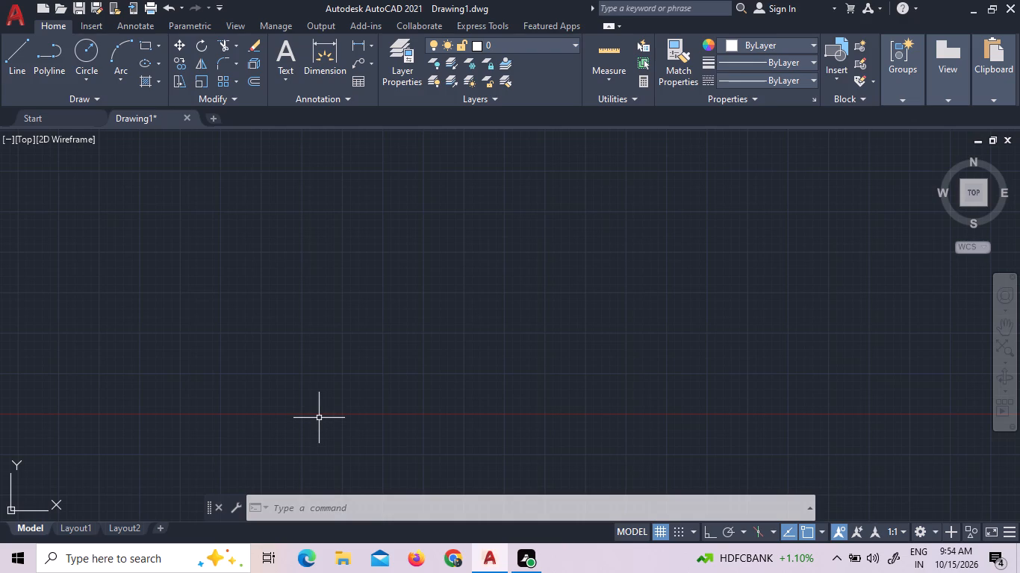
text(limi)
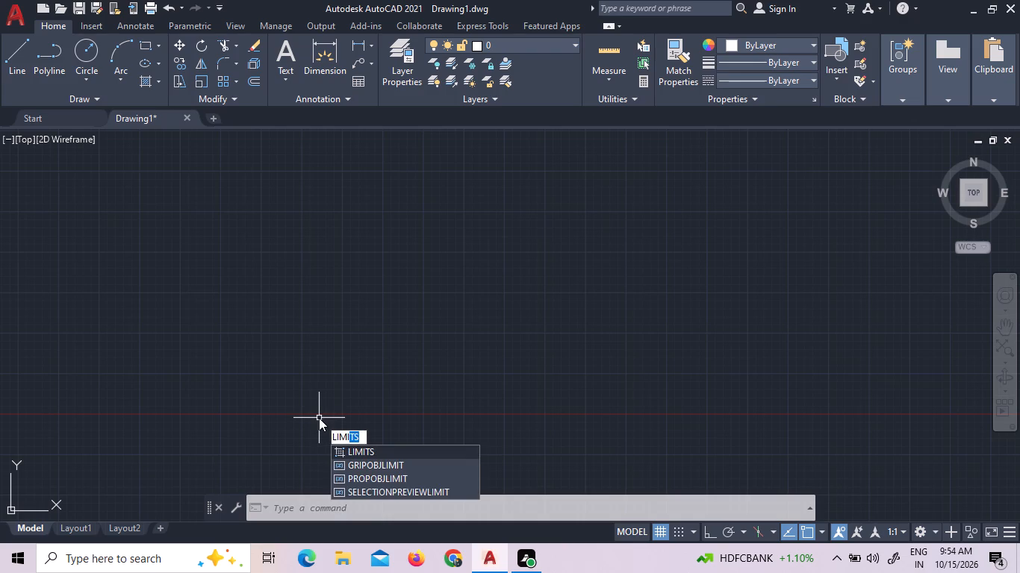
key(Return)
key(Return)
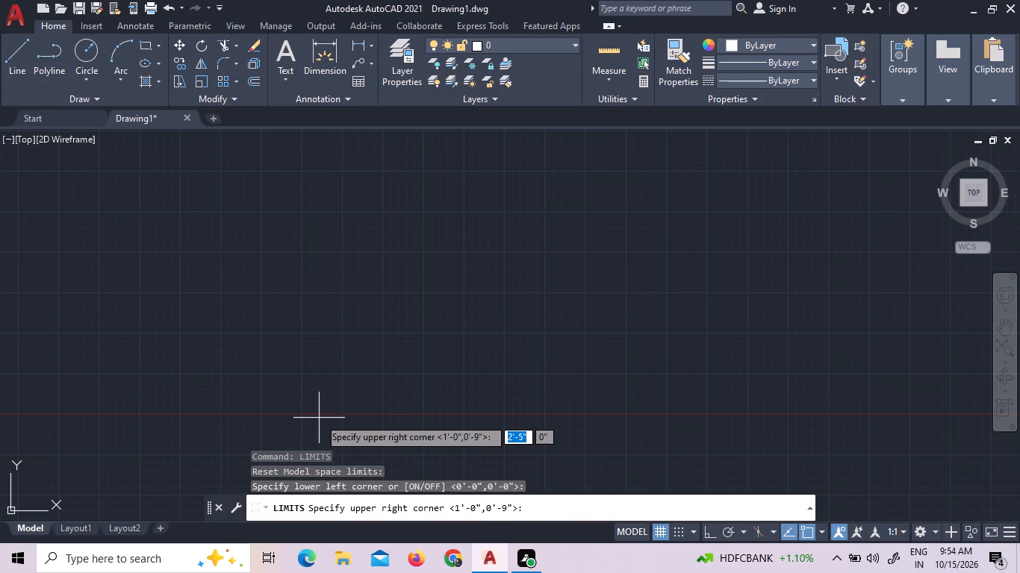
text(200)
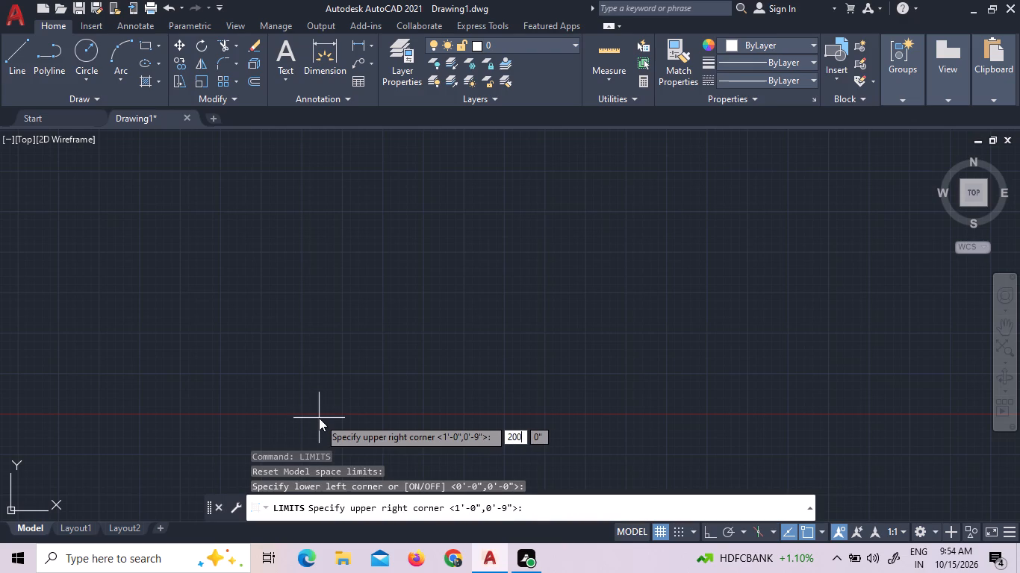
key(semicolon)
key(apostrophe)
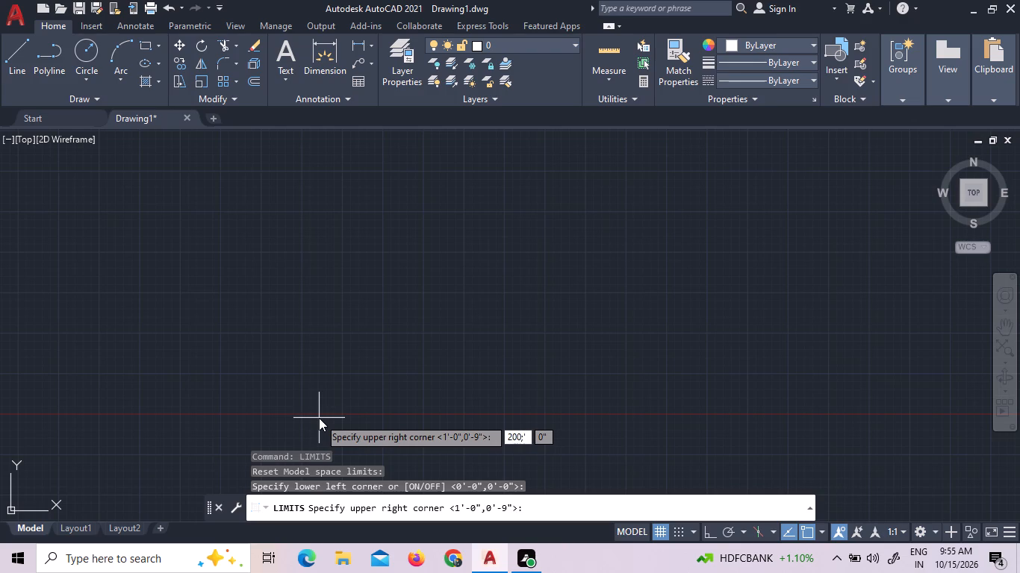
key(BackSpace)
key(BackSpace)
key(apostrophe)
key(comma)
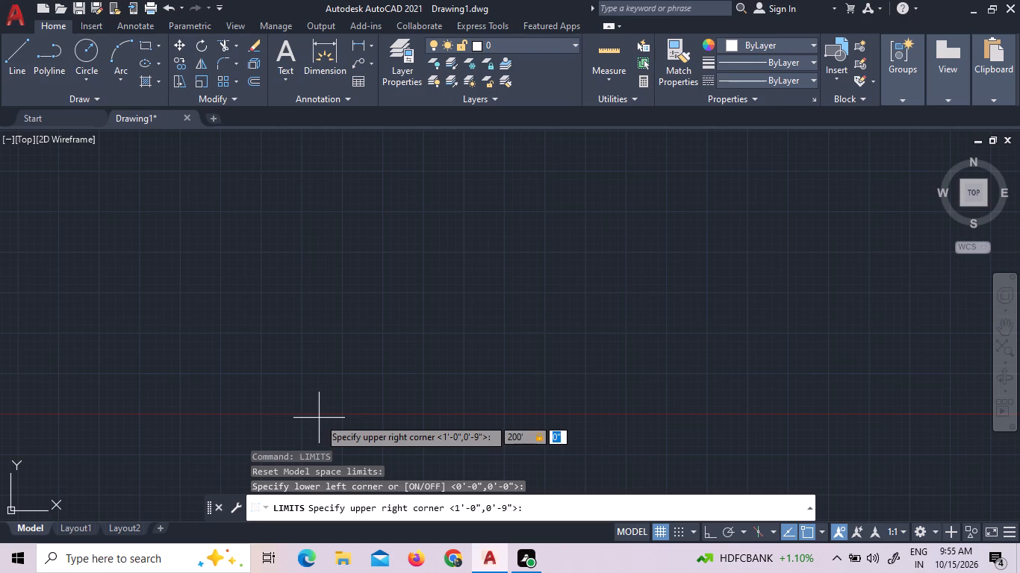
text(2200)
key(BackSpace)
key(BackSpace)
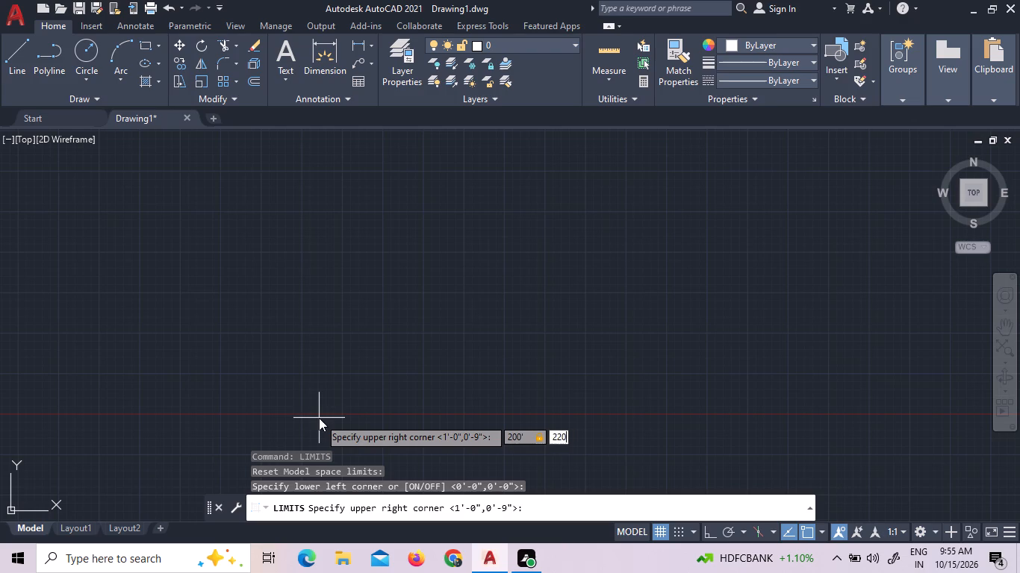
key(BackSpace)
text(00')
key(Return)
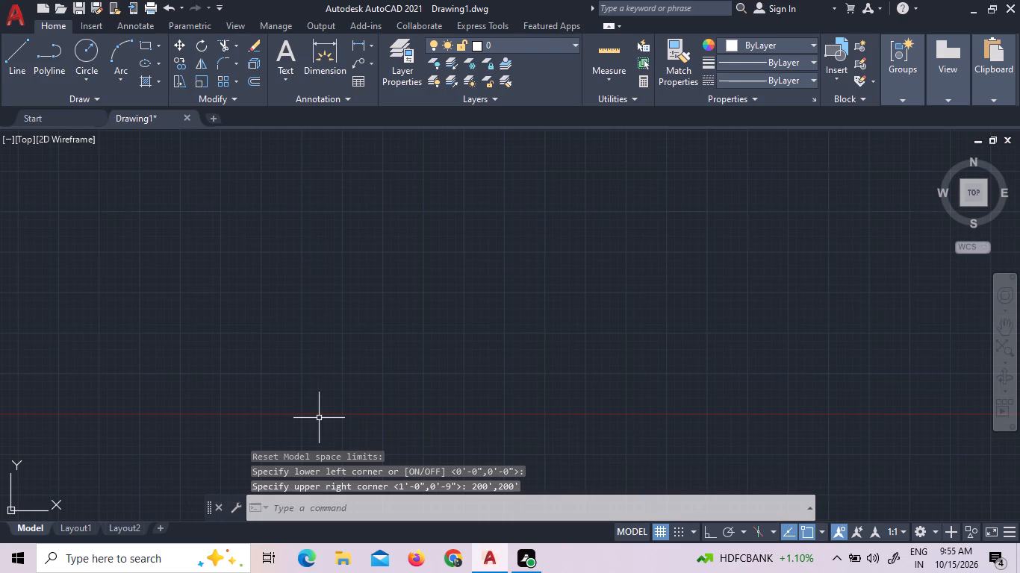
Draw a rectangle by dimensions near the Y axis, with length 45'9" and width 127'9".
key(z)
key(Return)
key(a)
key(Return)
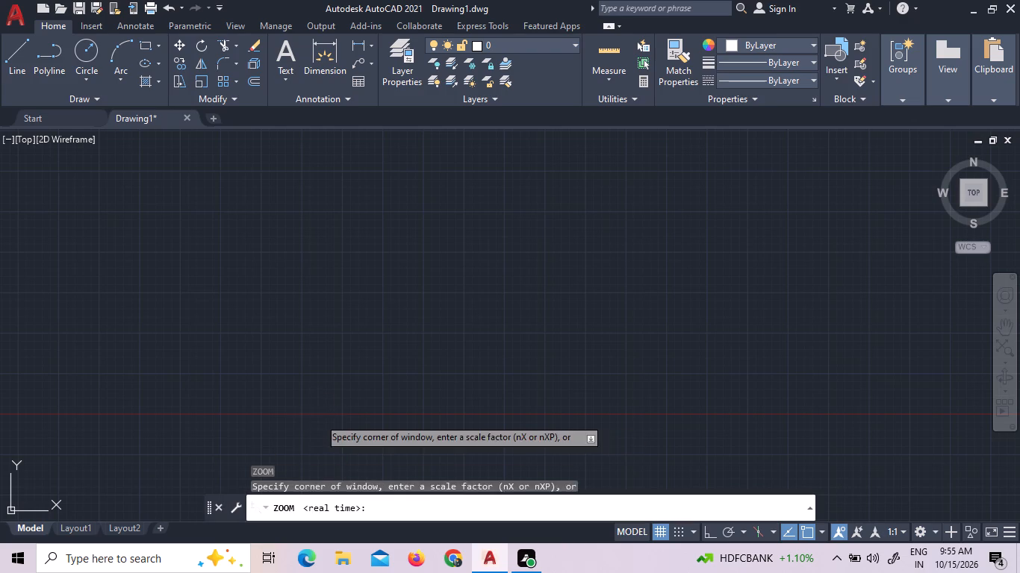
key(l)
key(Return)
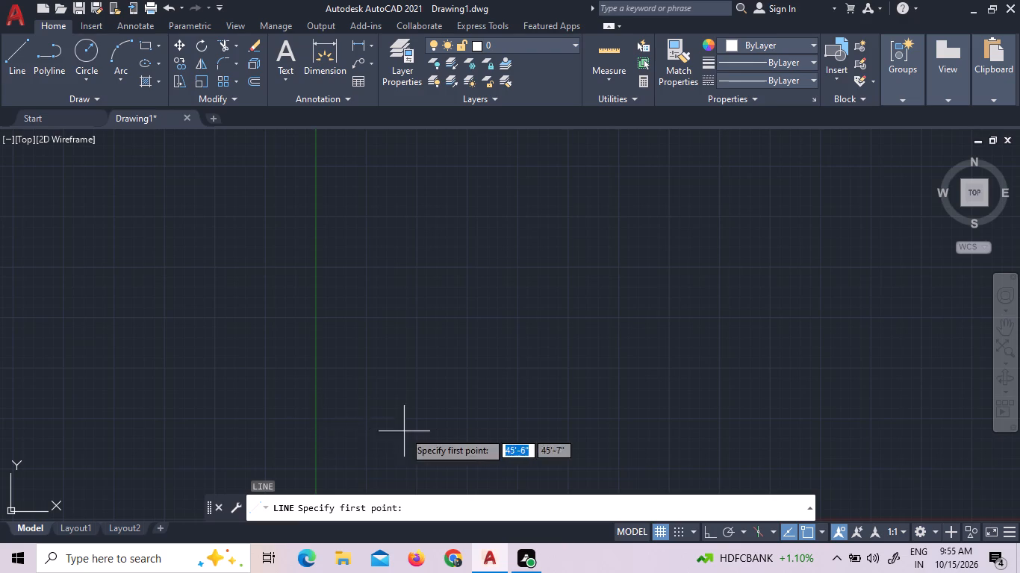
click(151, 48)
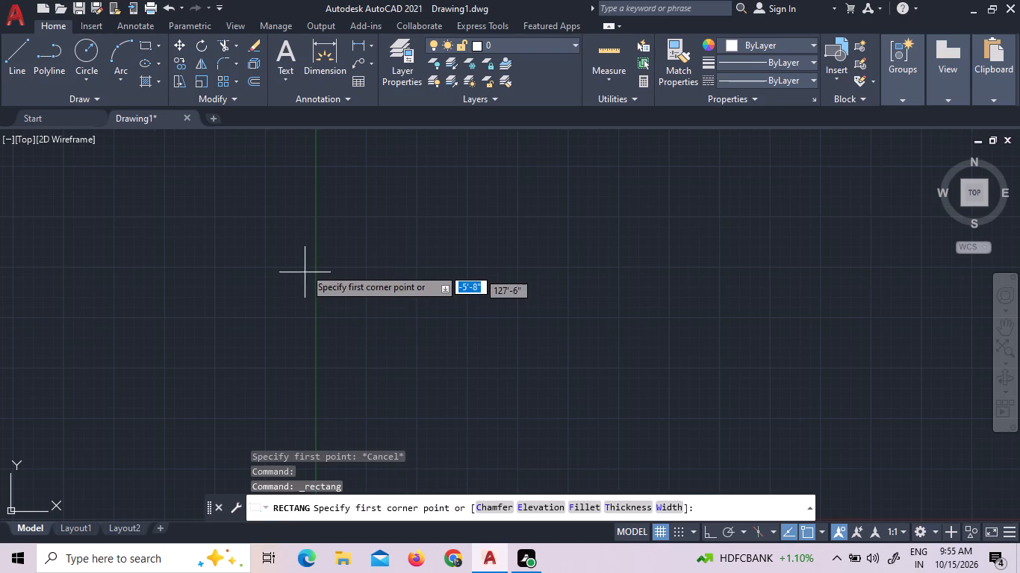
click(317, 234)
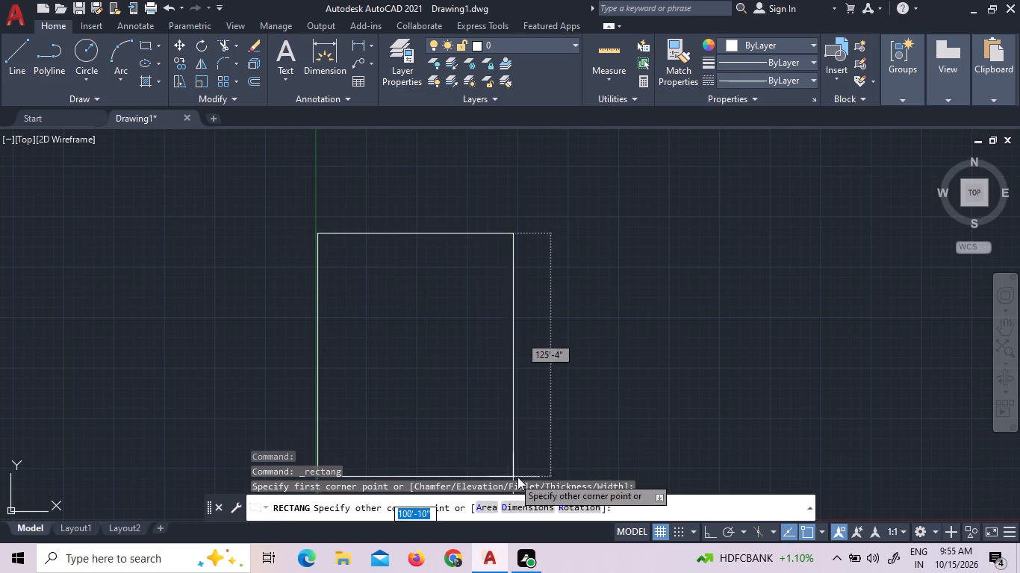
click(535, 503)
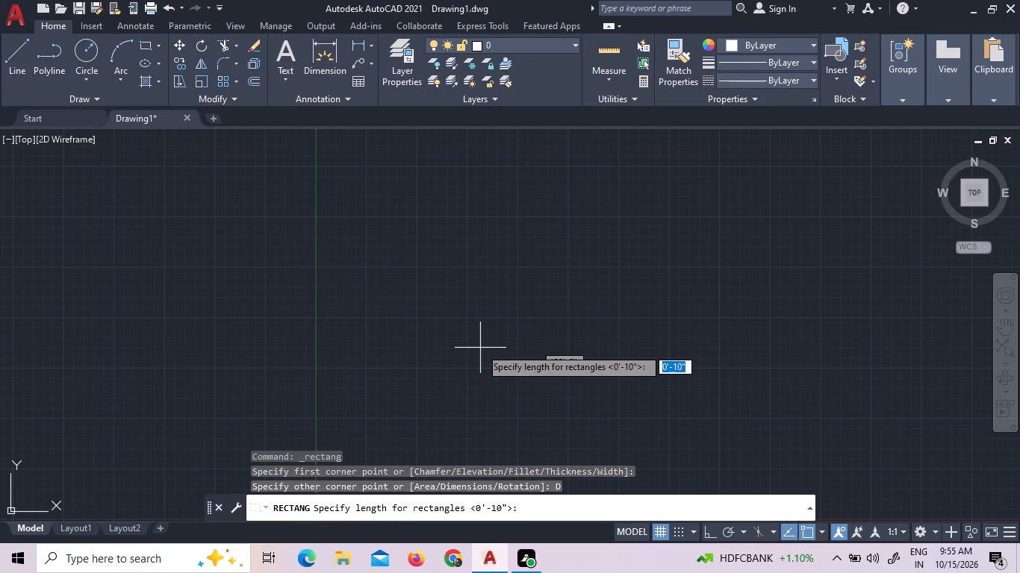
text(45')
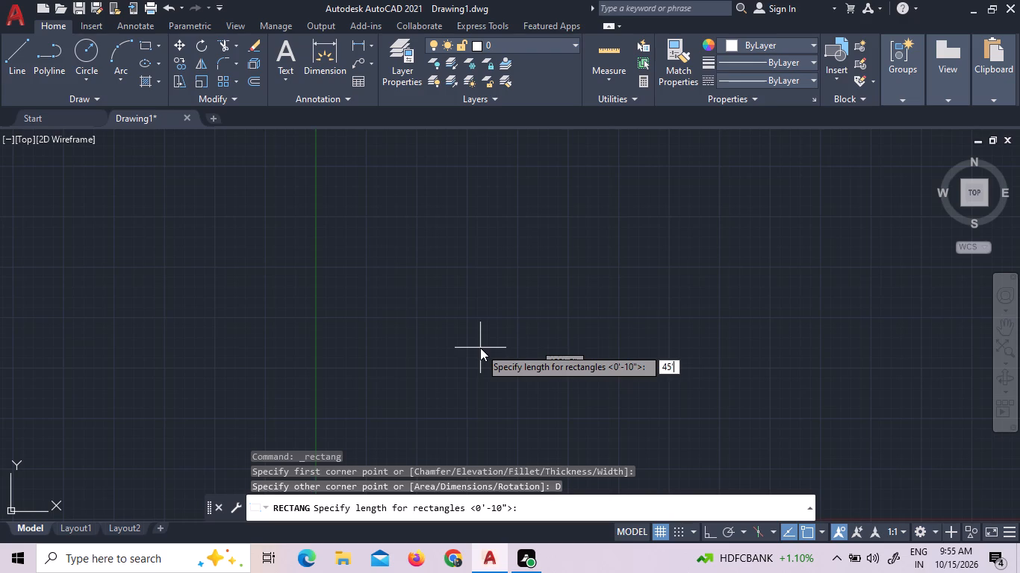
text(9")
key(Return)
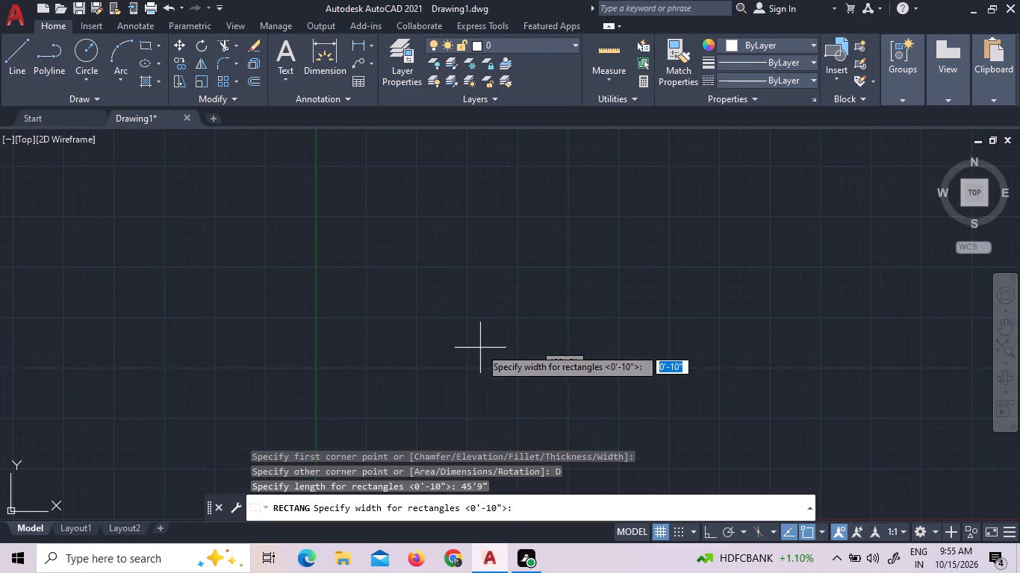
text(127)
key(apostrophe)
text(9")
key(Return)
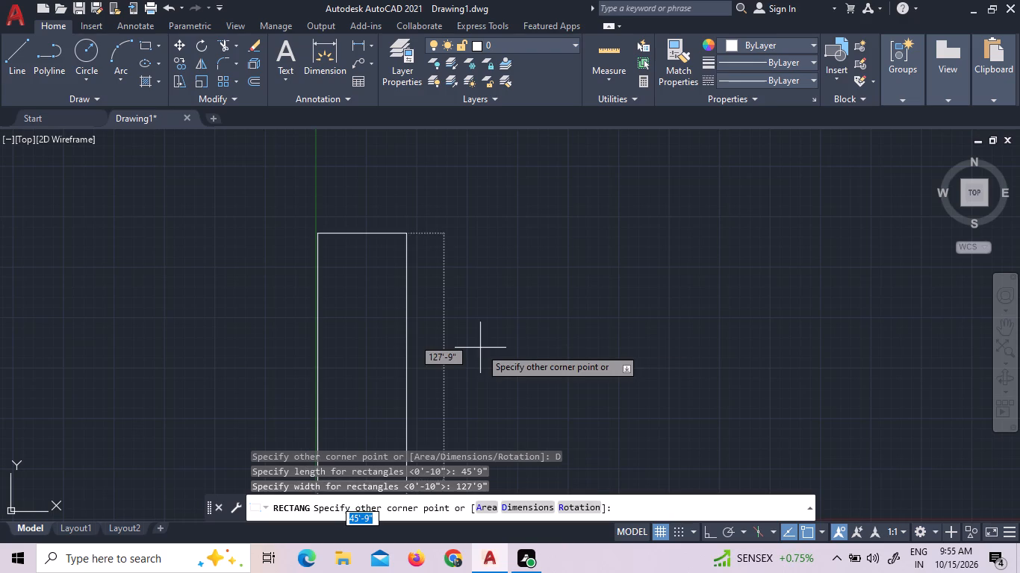
click(513, 302)
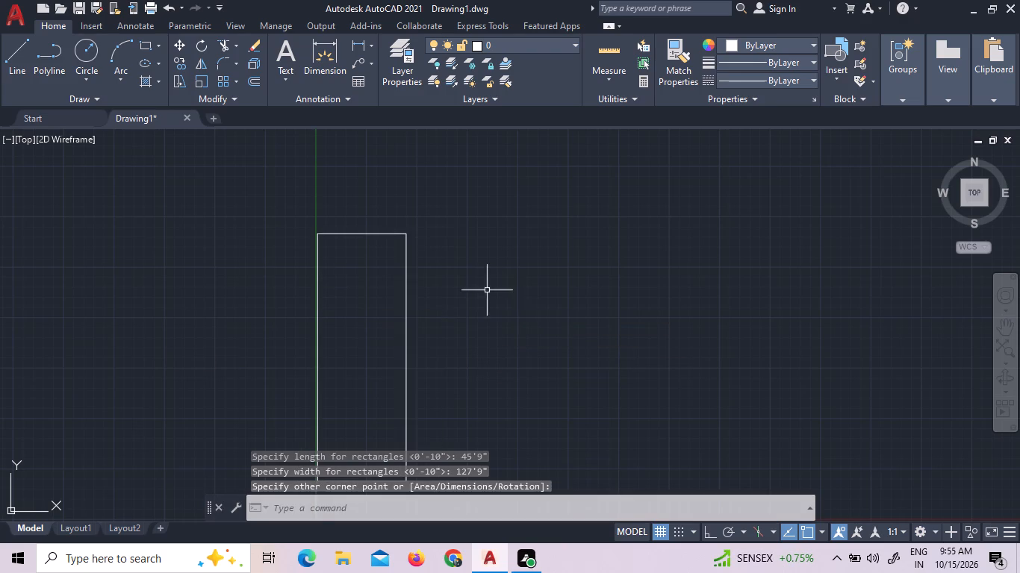
Offset the rectangle 9" outward to form the outer wall outline.
scroll(487, 290, down, 2)
scroll(446, 346, up, 2)
scroll(431, 288, up, 1)
middle_click(431, 287)
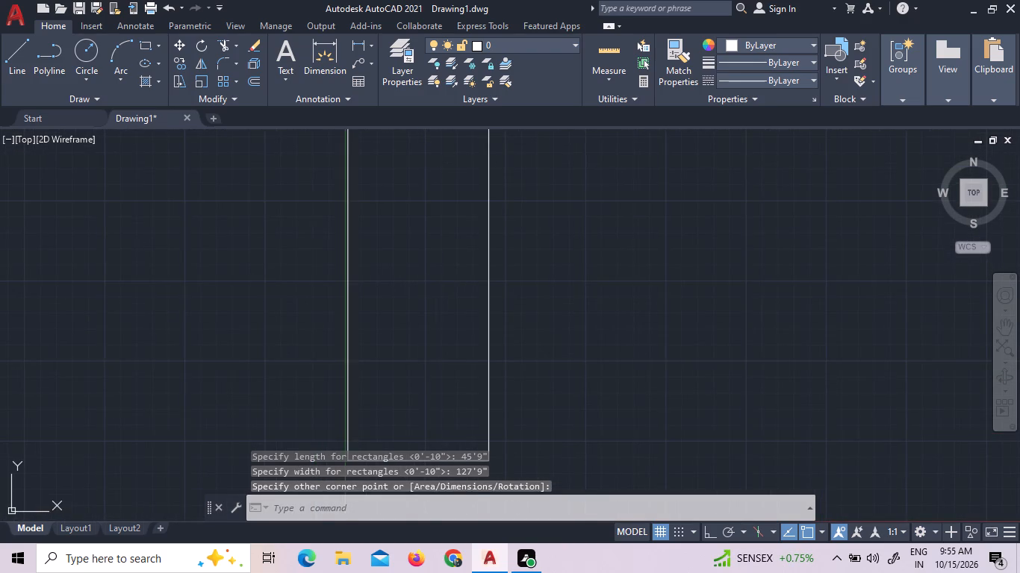
scroll(432, 287, down, 1)
scroll(432, 130, up, 1)
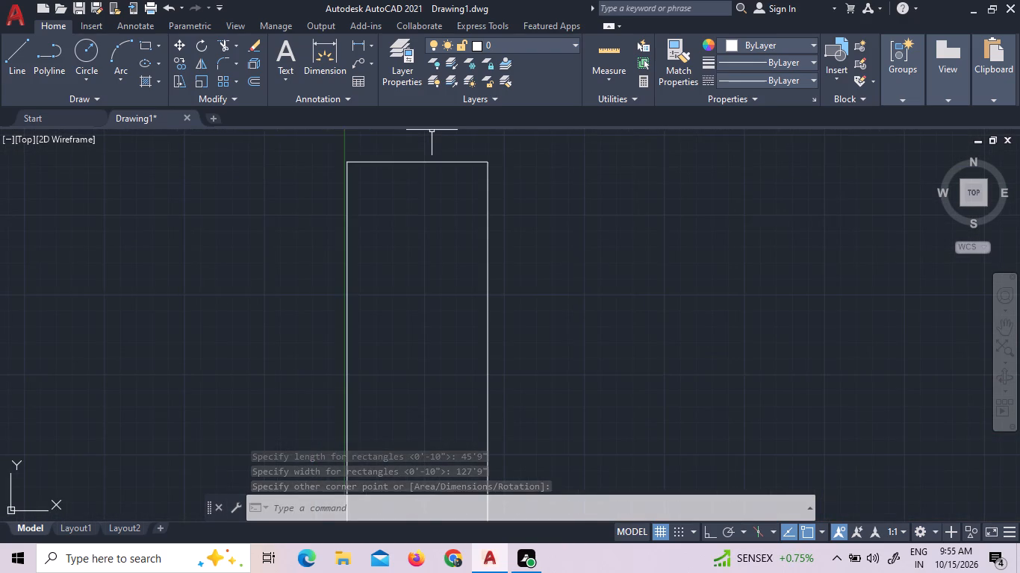
scroll(432, 130, down, 1)
middle_drag(429, 210, 400, 251)
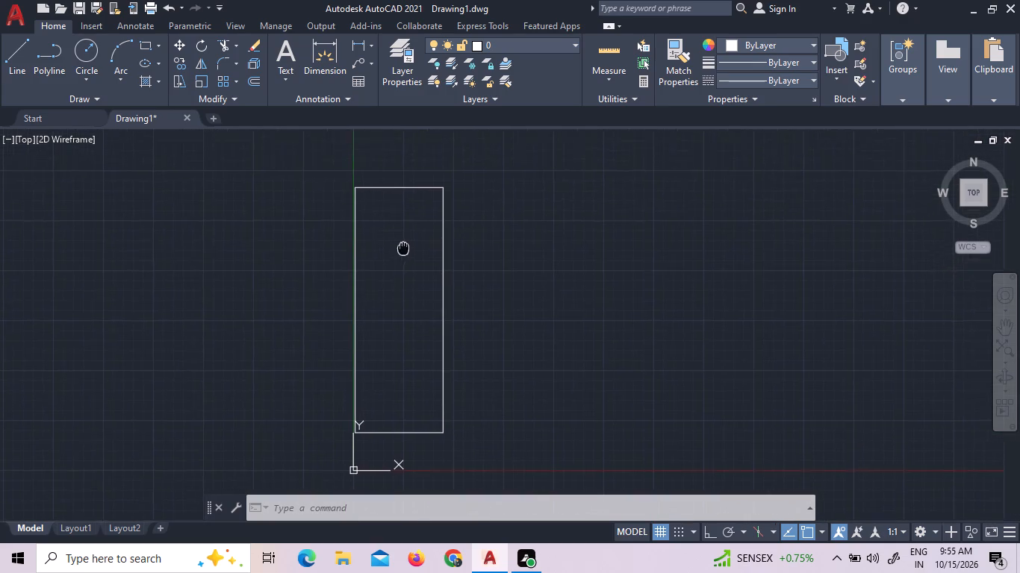
middle_drag(400, 251, 383, 274)
click(458, 481)
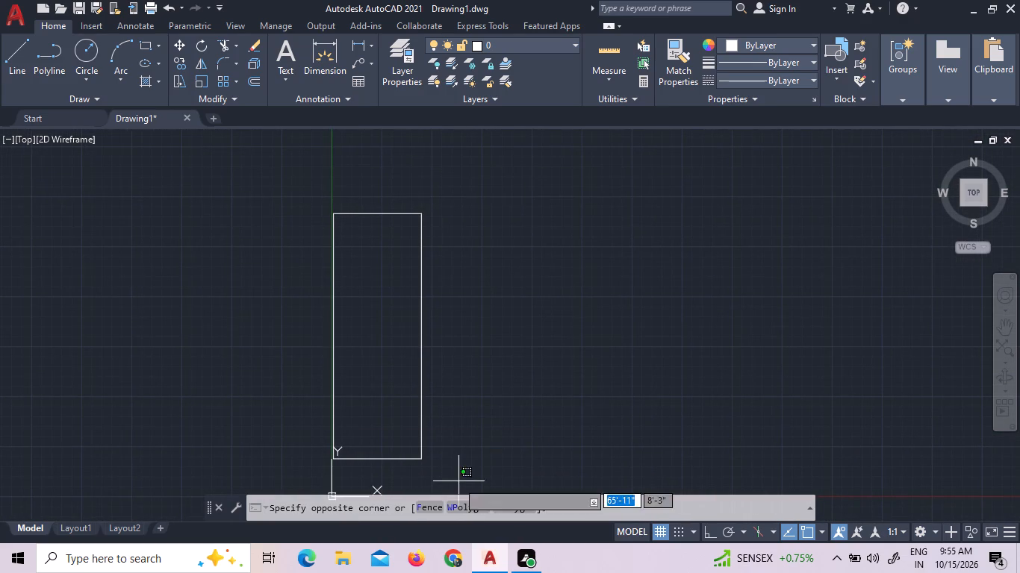
click(244, 170)
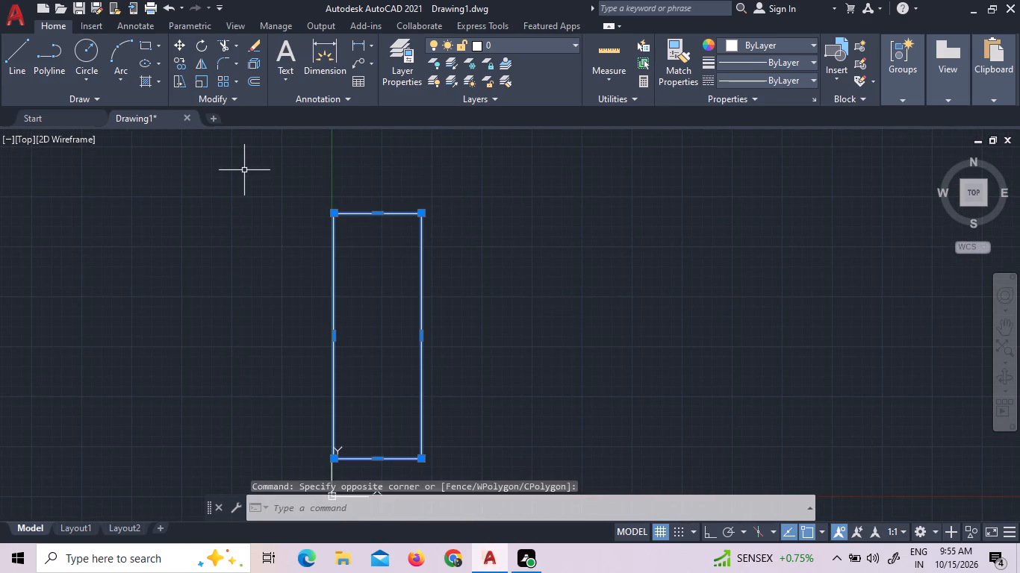
key(o)
key(Return)
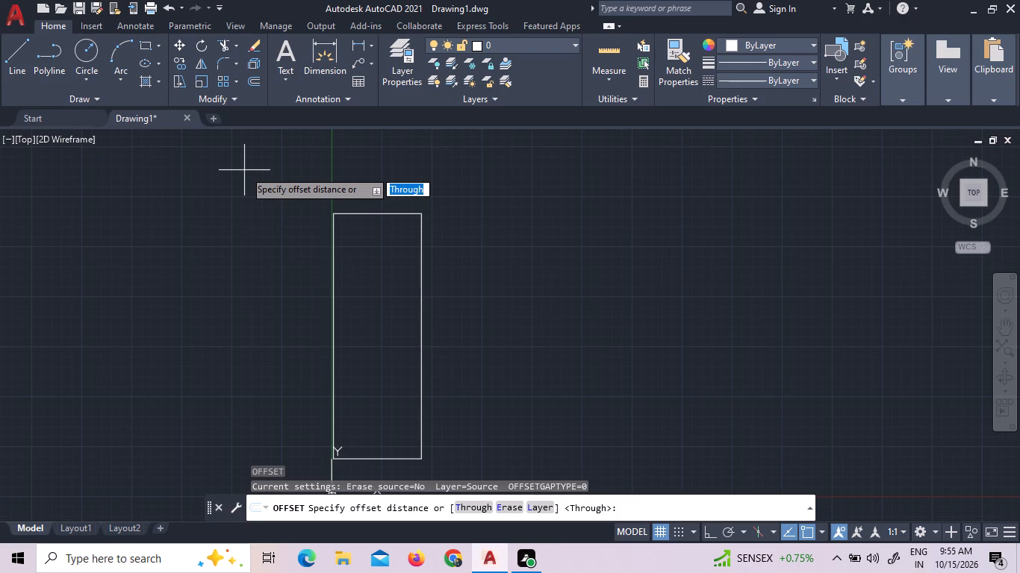
key(9)
key(shift+quotedbl)
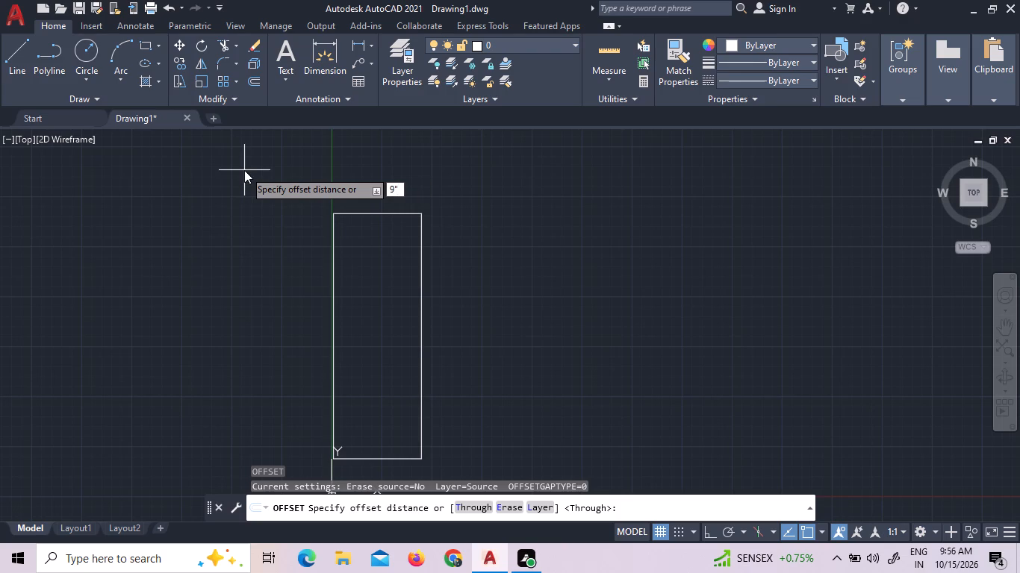
key(Return)
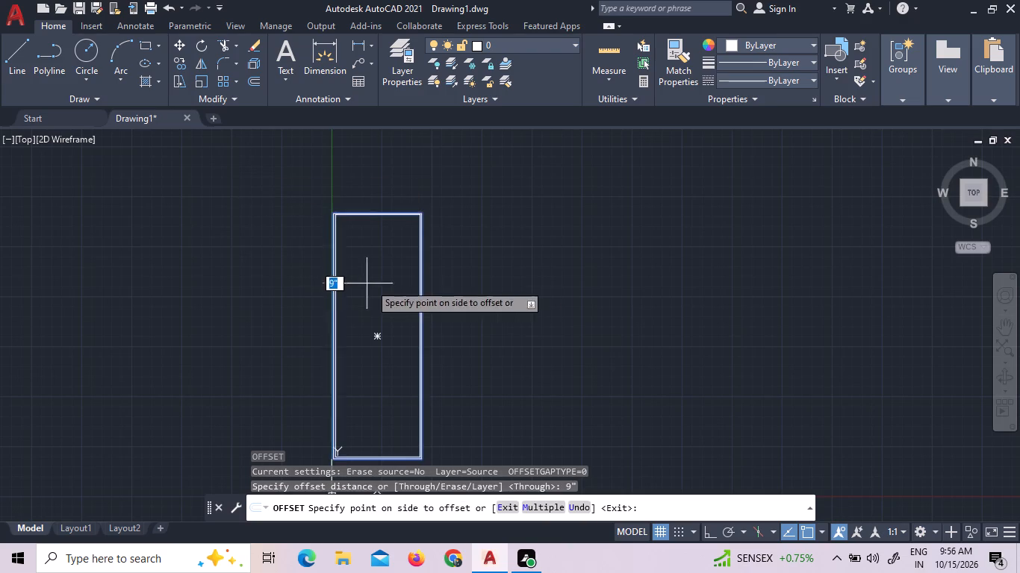
scroll(346, 238, up, 4)
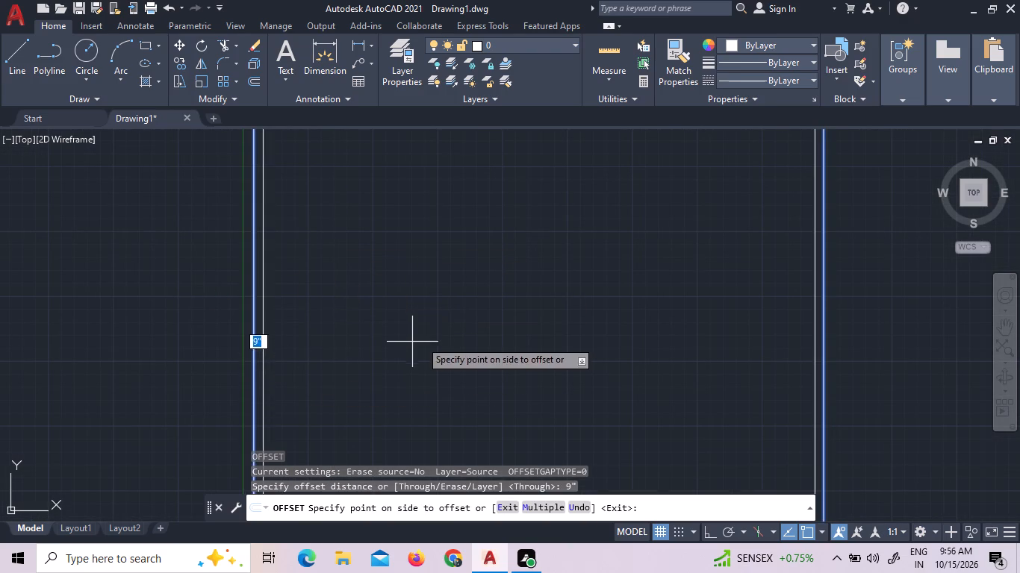
double_click(128, 273)
scroll(320, 326, down, 2)
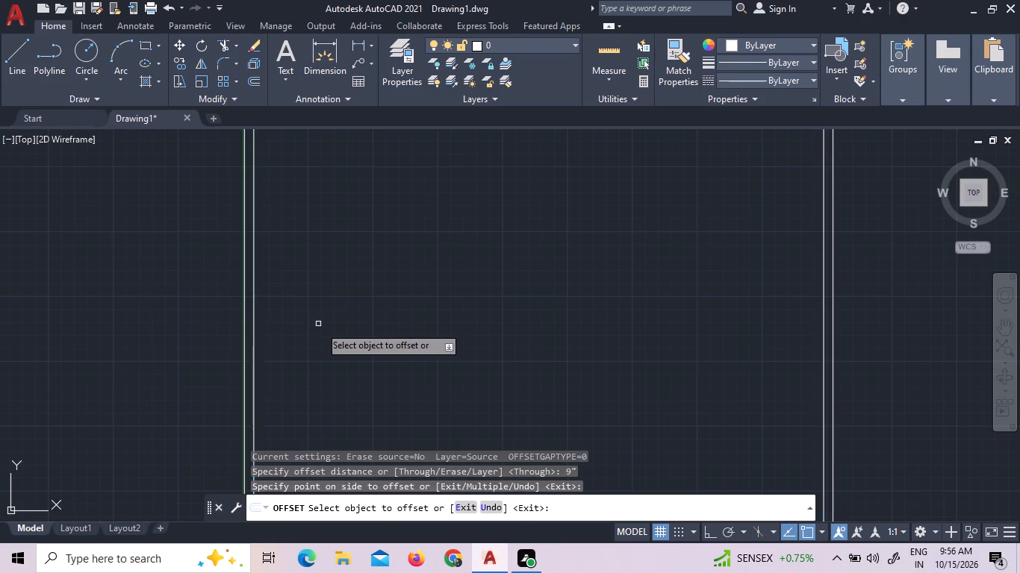
scroll(320, 326, down, 2)
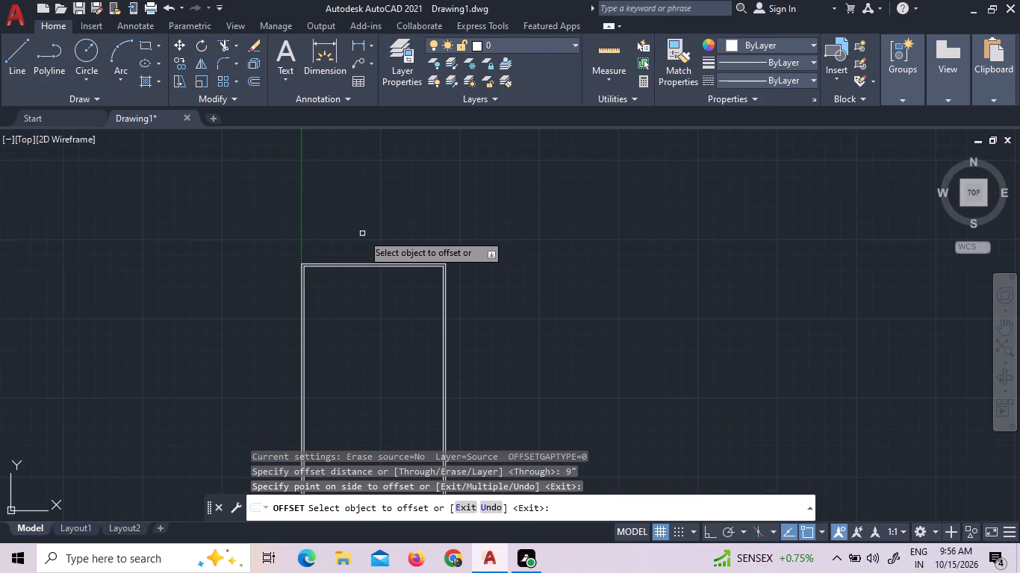
key(Escape)
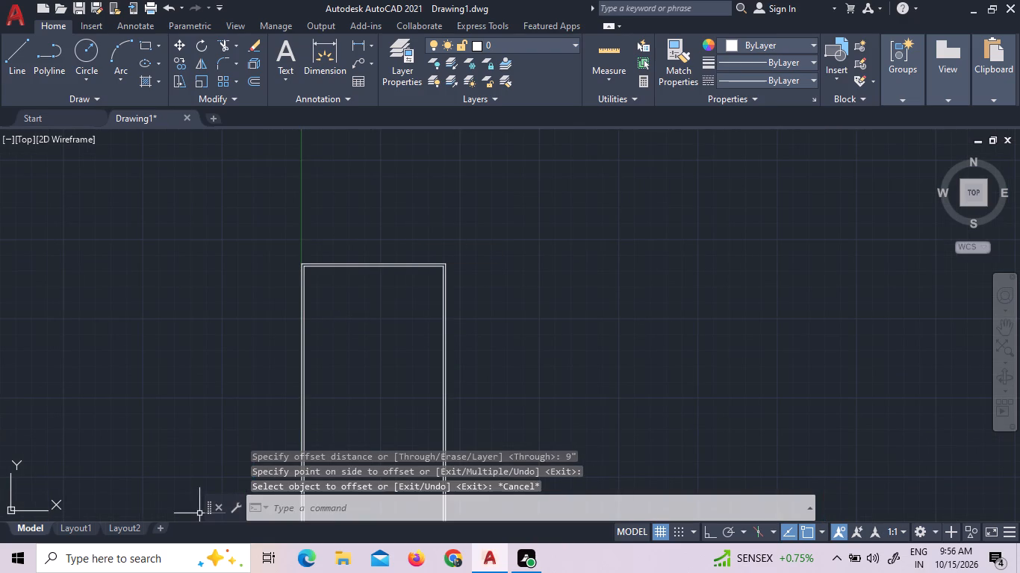
Explode both the inner and outer rectangles into separate lines.
click(518, 351)
click(34, 210)
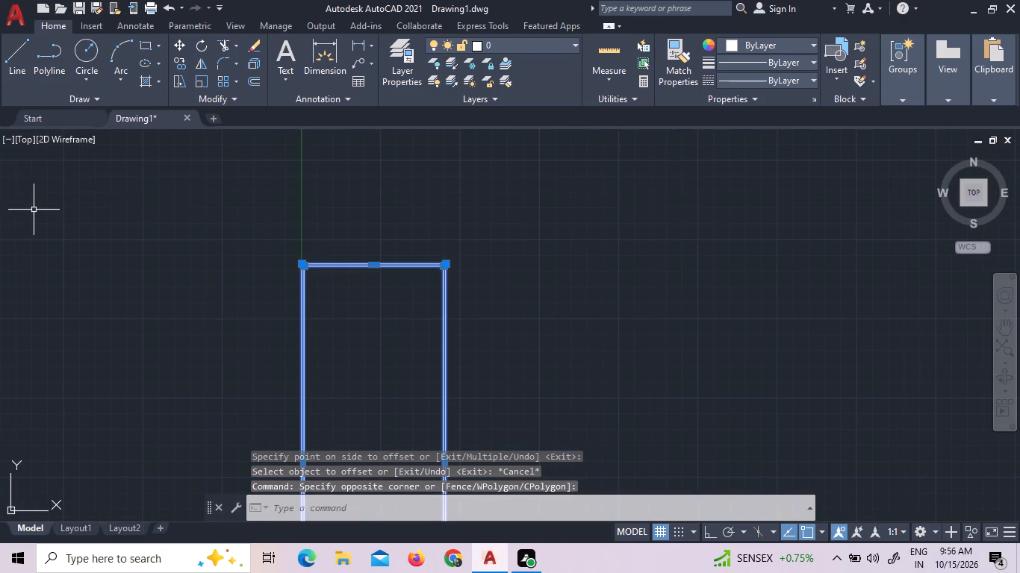
text(x)
key(space)
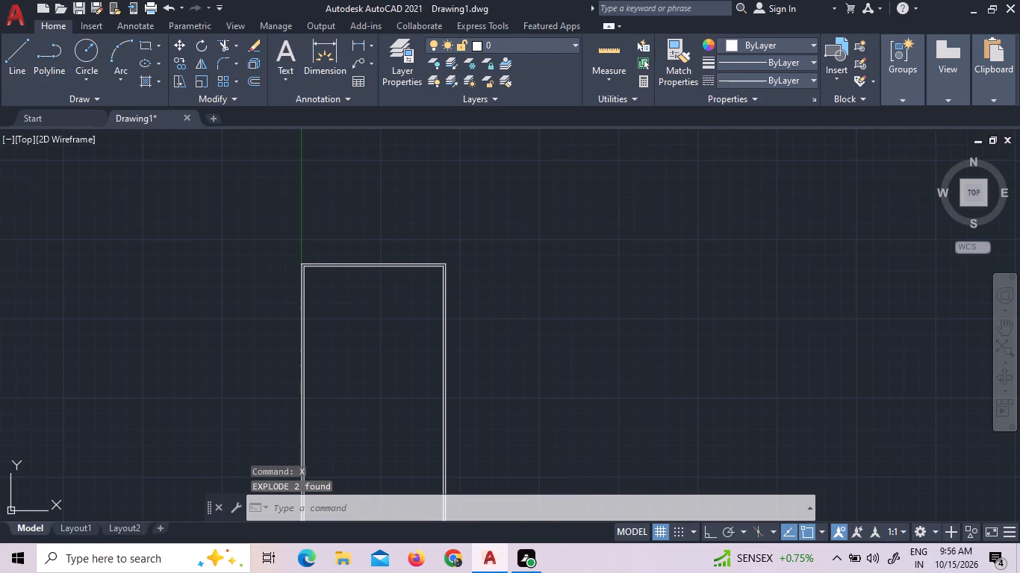
Rotate the whole double-line outline 90° counterclockwise about its lower-right corner, with Ortho on, so it lies horizontally.
click(435, 279)
click(327, 307)
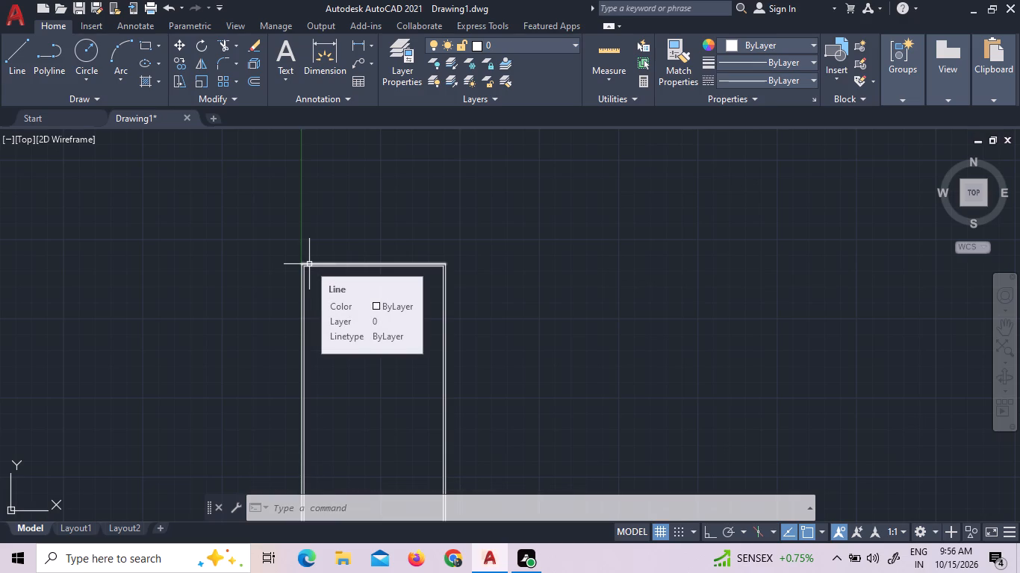
scroll(380, 249, down, 3)
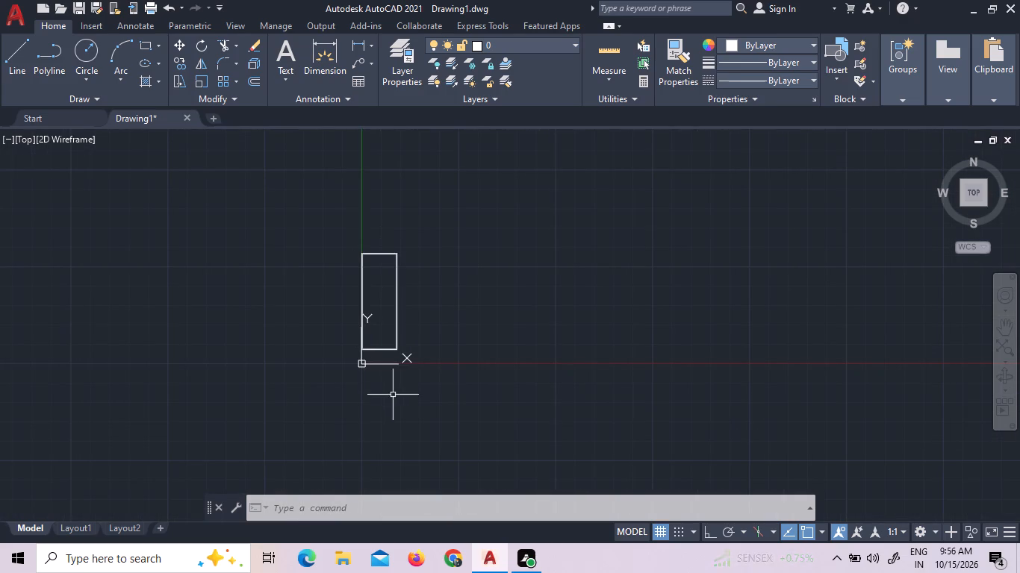
scroll(411, 351, up, 2)
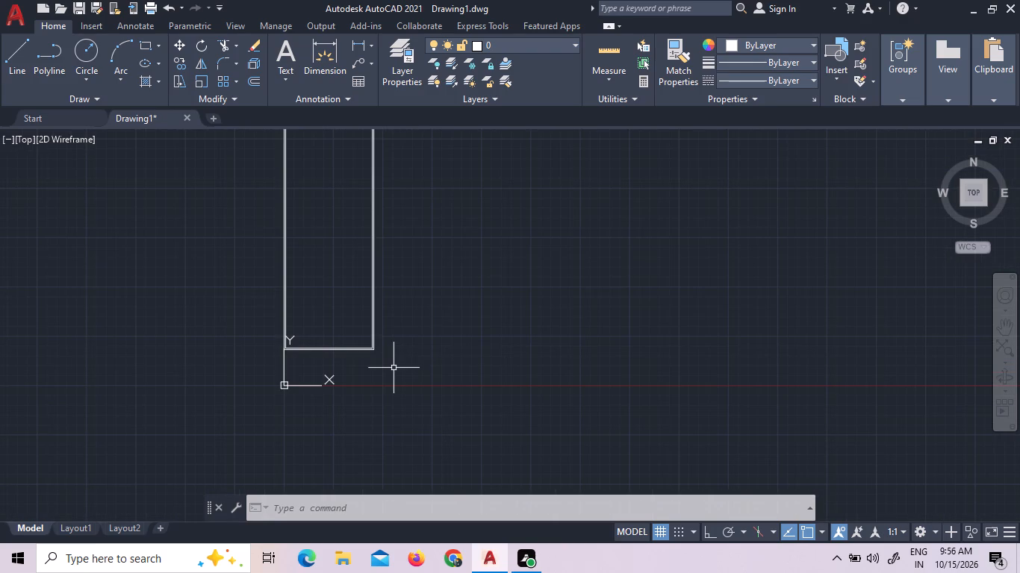
scroll(394, 368, down, 1)
click(394, 364)
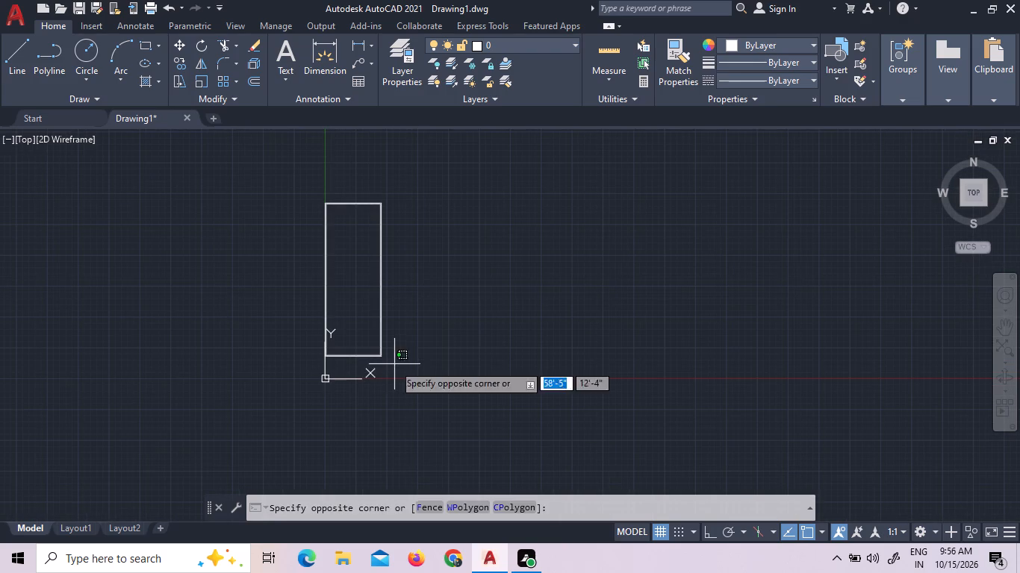
click(259, 189)
right_click(259, 189)
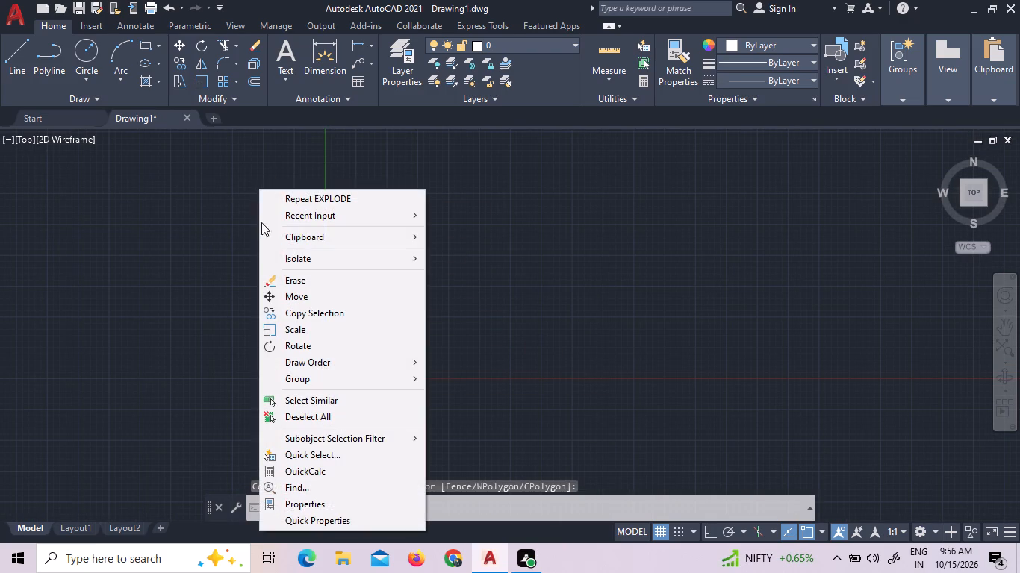
click(323, 349)
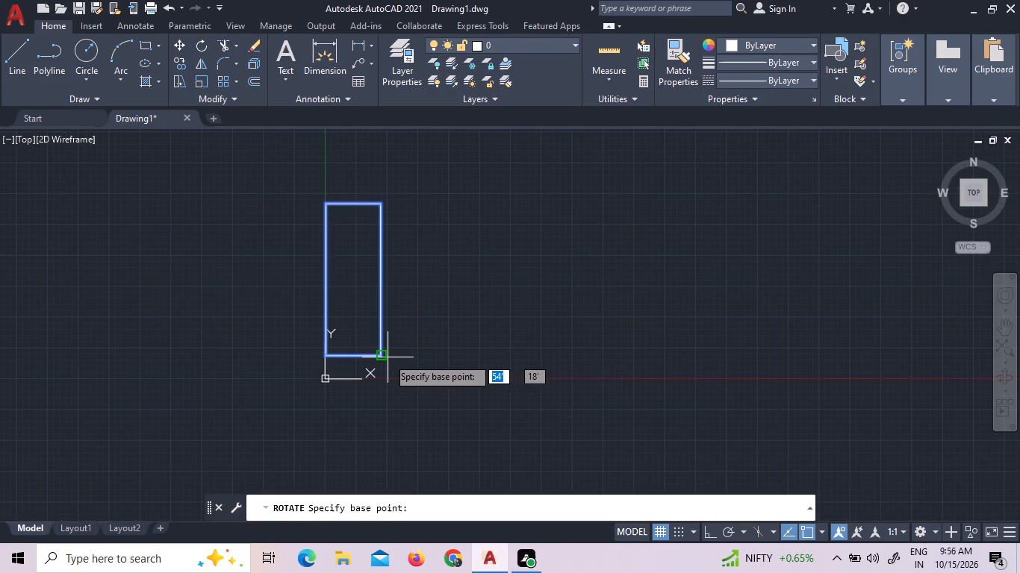
click(379, 359)
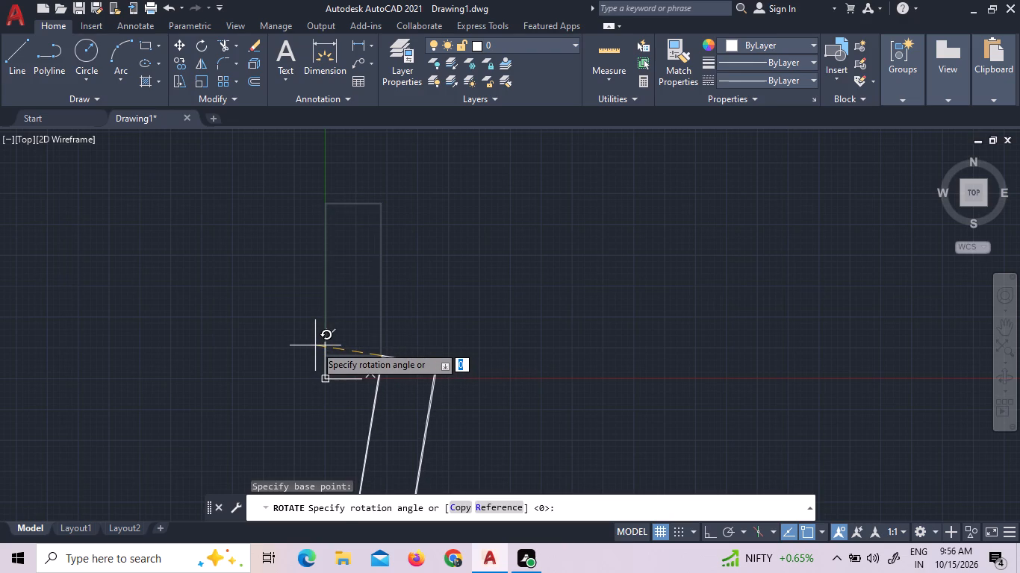
key(F8)
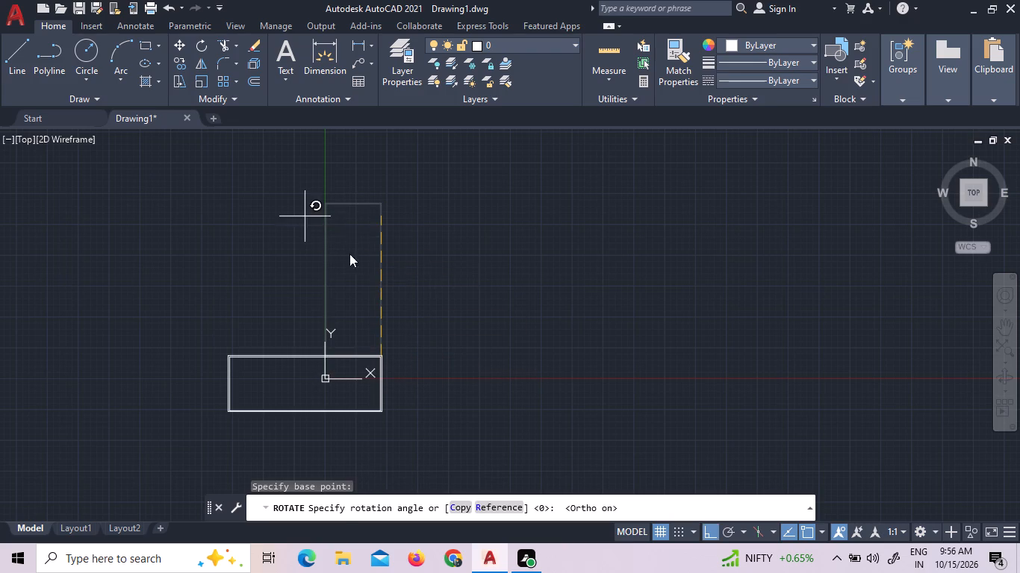
click(358, 262)
Move the rotated outline about 196'-5" horizontally along the positive X direction, clear of the origin.
click(463, 466)
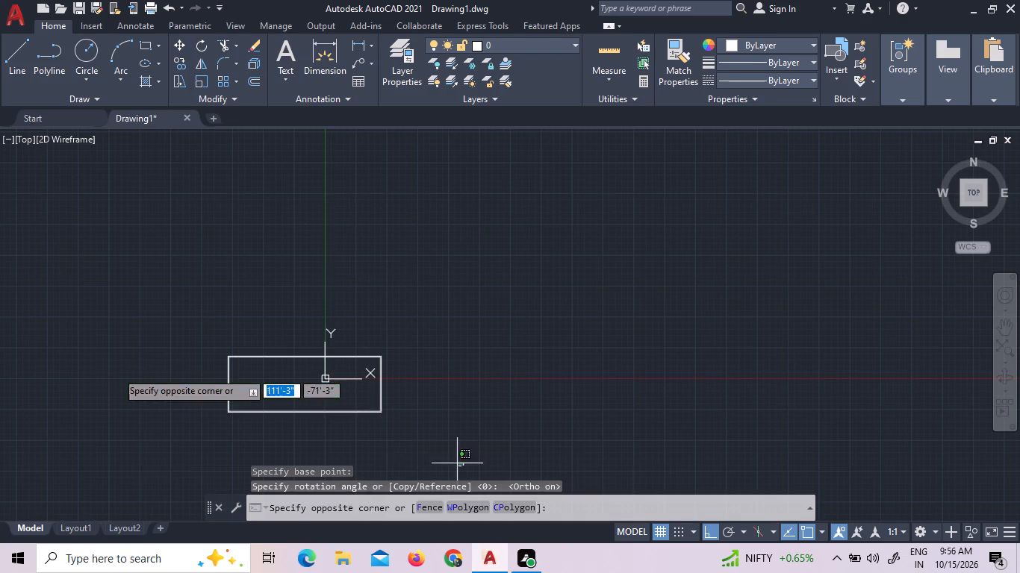
click(152, 328)
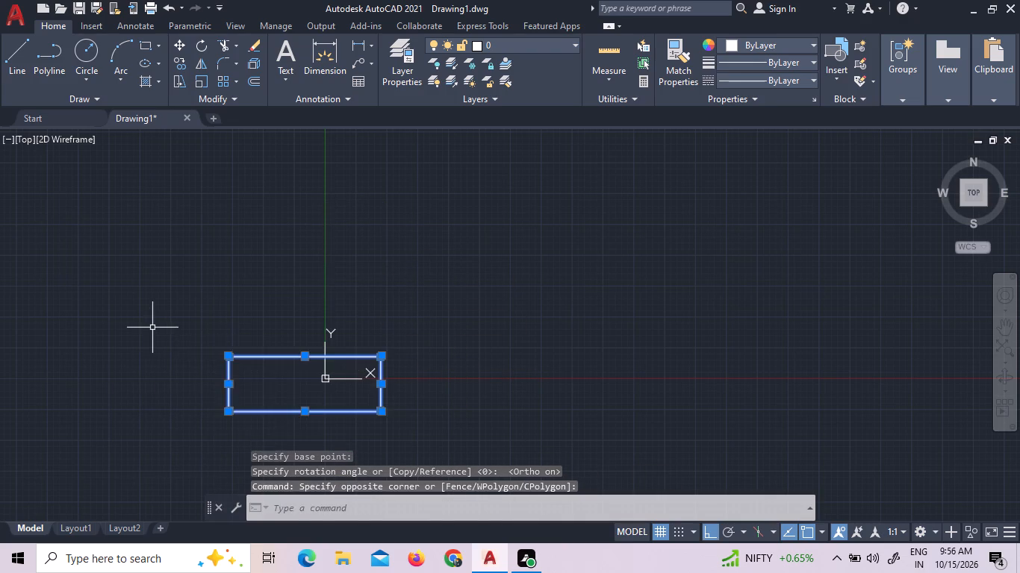
right_click(152, 328)
click(202, 316)
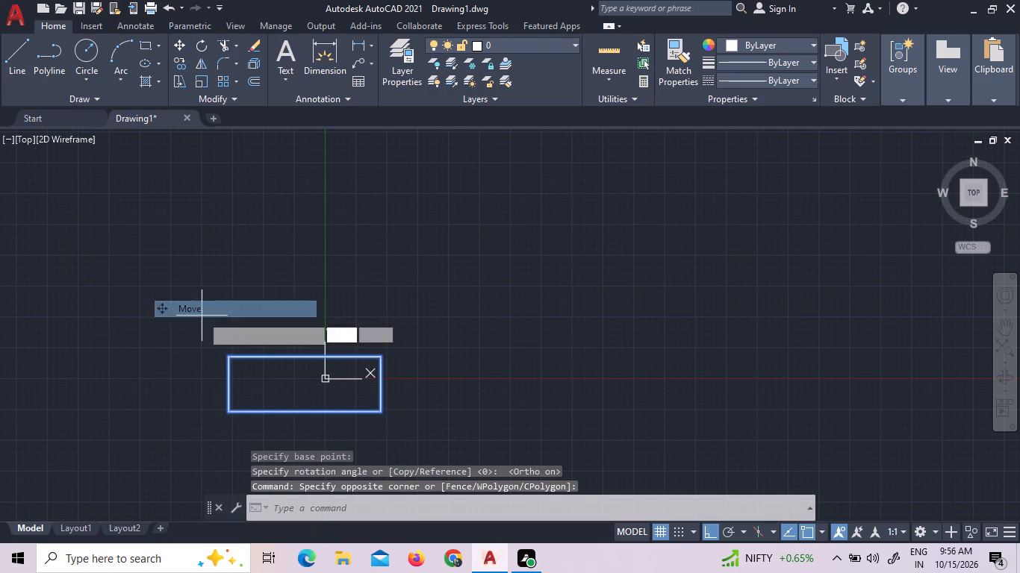
click(265, 367)
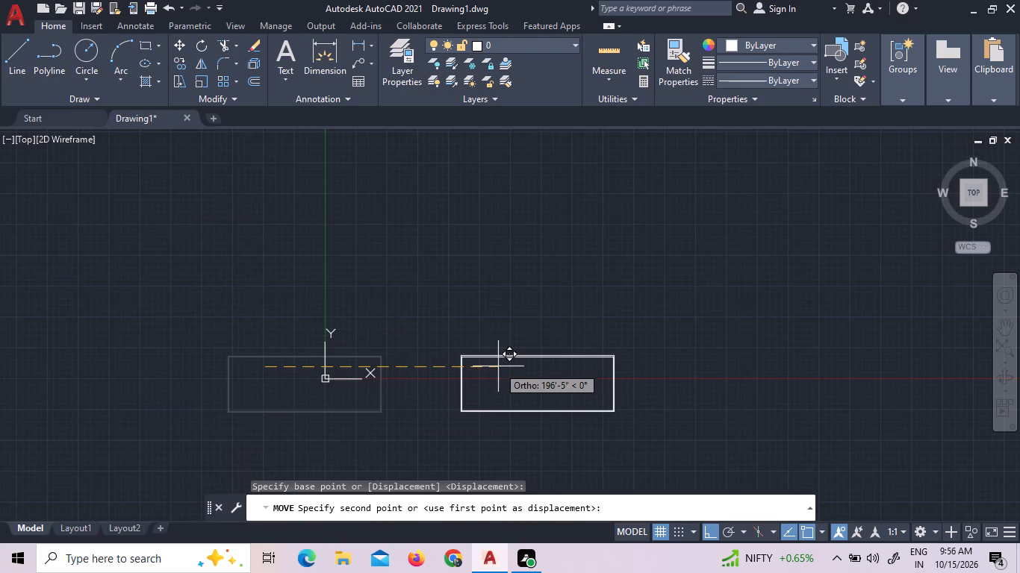
click(498, 366)
Move the whole outline straight up along the positive Y direction, entirely above the X axis.
click(672, 430)
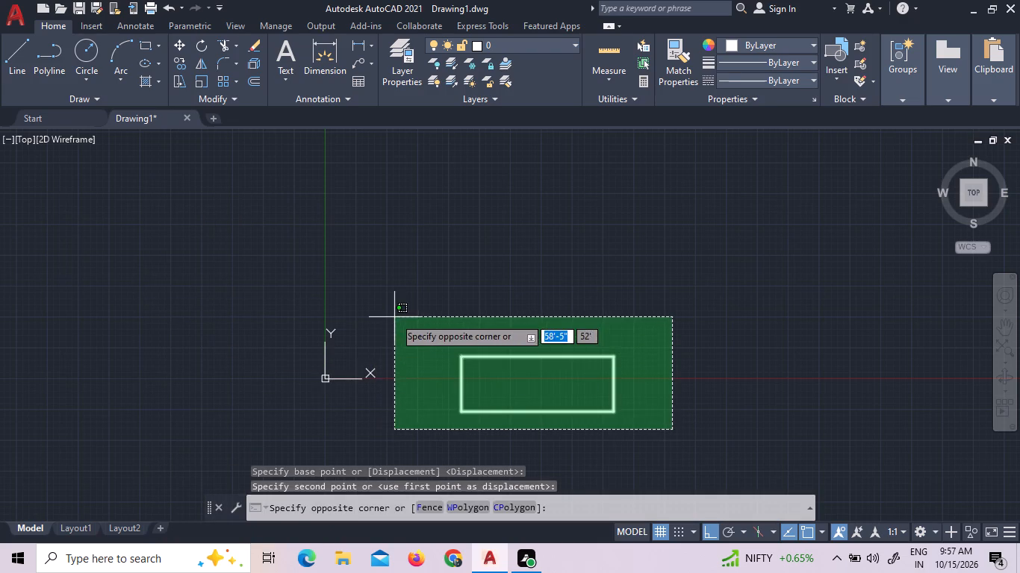
click(394, 317)
right_click(394, 317)
click(471, 310)
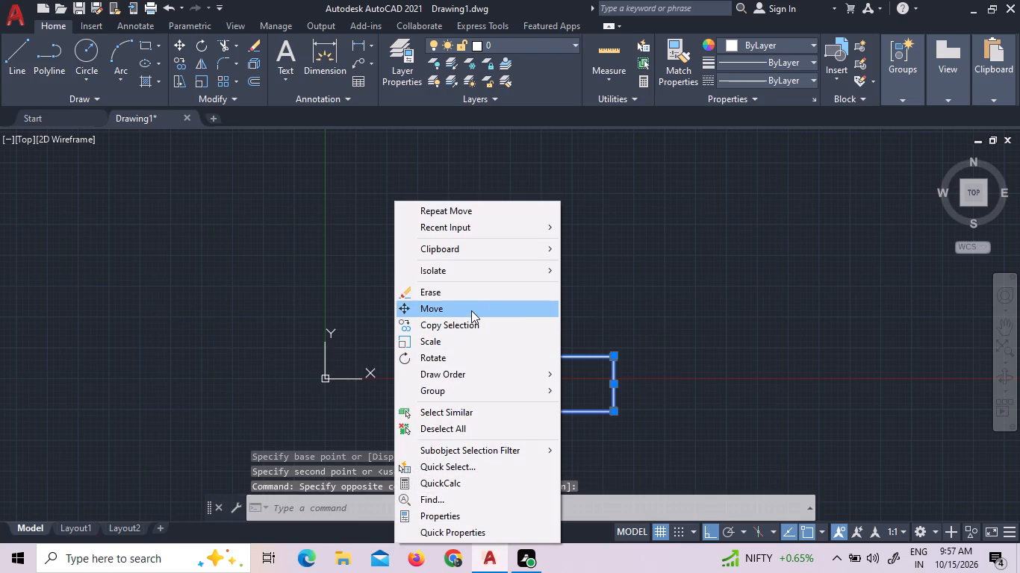
click(538, 383)
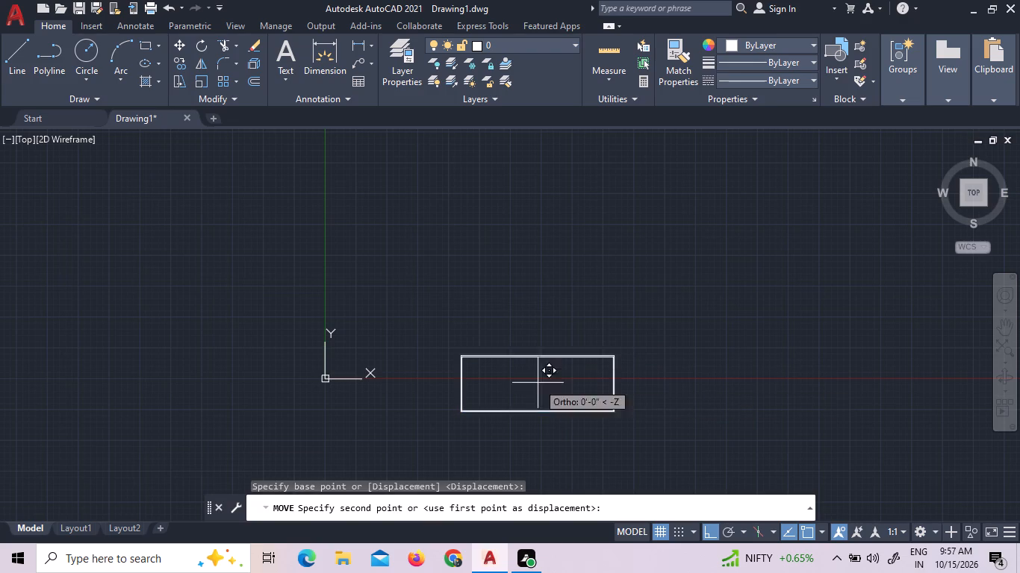
click(529, 245)
Offset the inner line of the outline's left wall 10' toward the interior.
scroll(653, 229, up, 2)
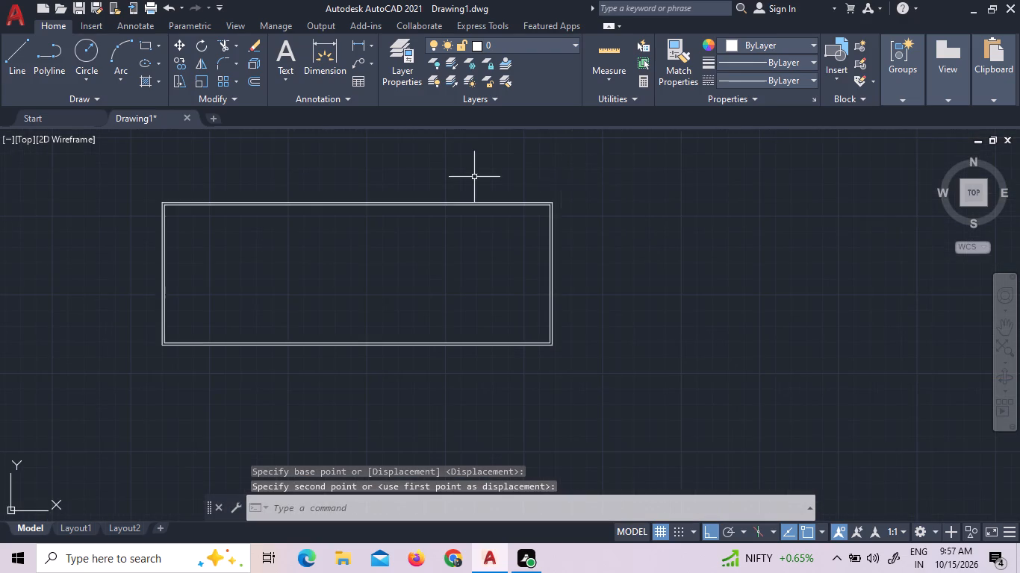
scroll(474, 177, up, 2)
scroll(474, 177, down, 3)
scroll(339, 145, up, 1)
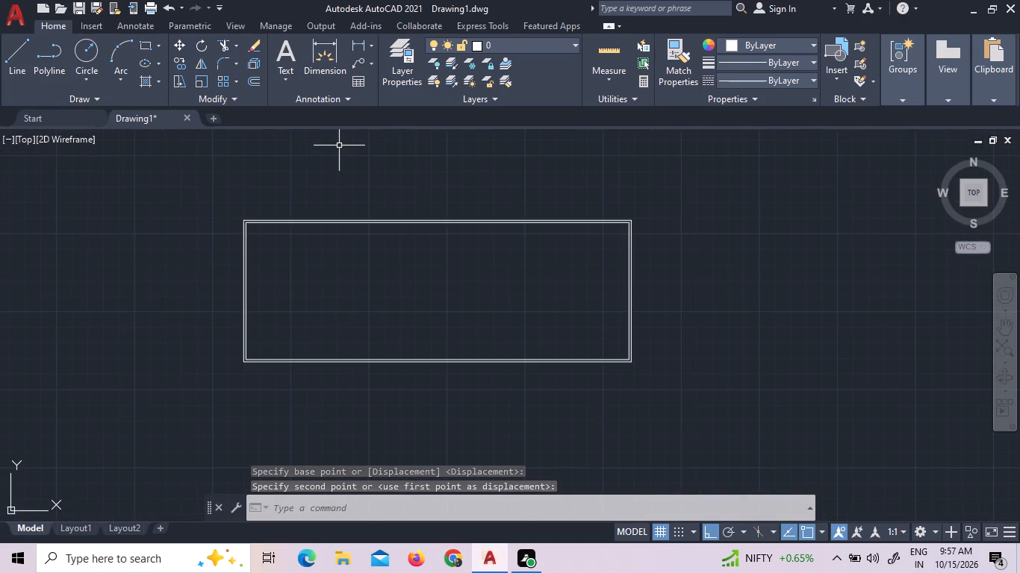
scroll(338, 145, up, 1)
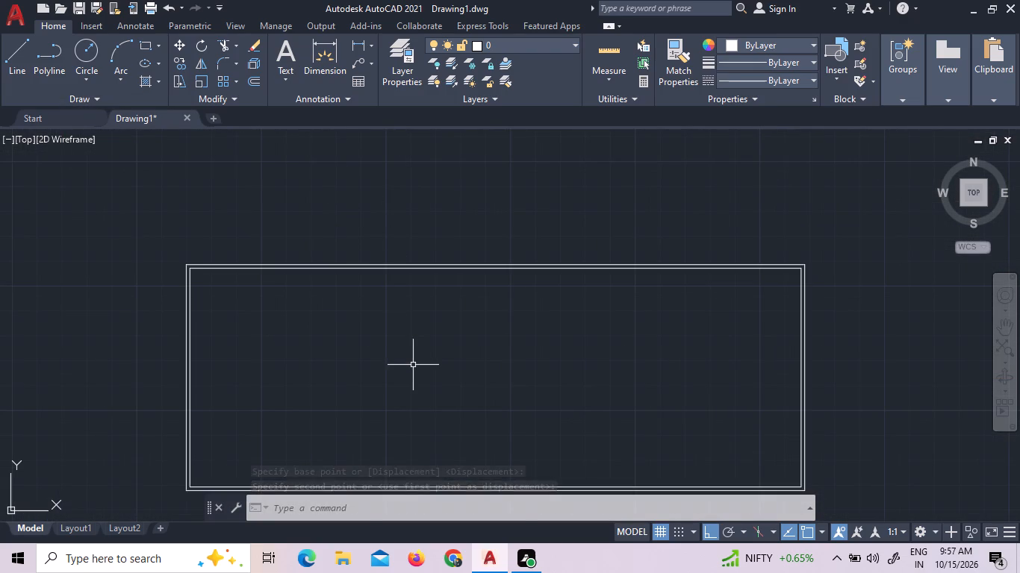
middle_drag(414, 360, 387, 319)
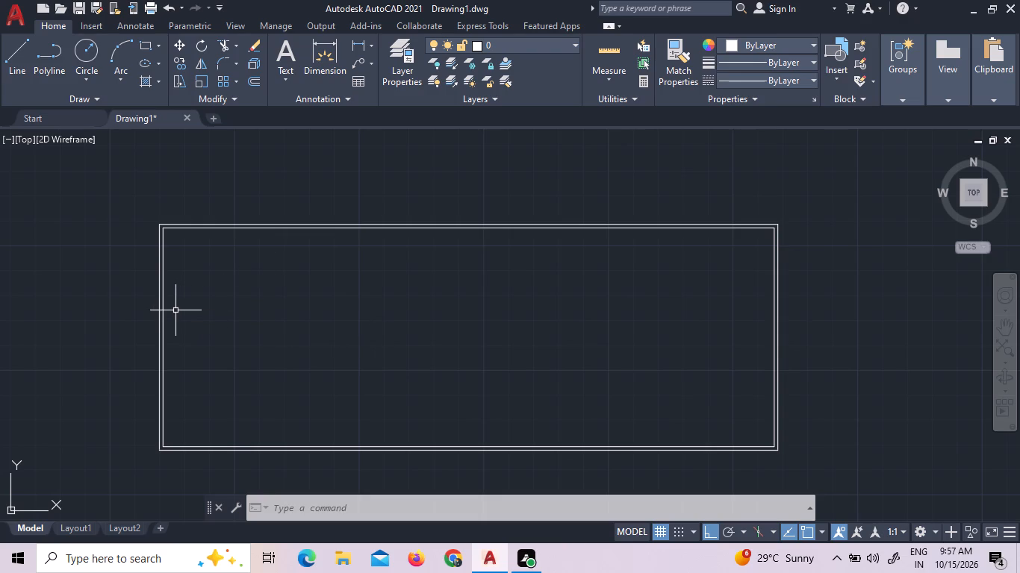
key(o)
key(Return)
text(1')
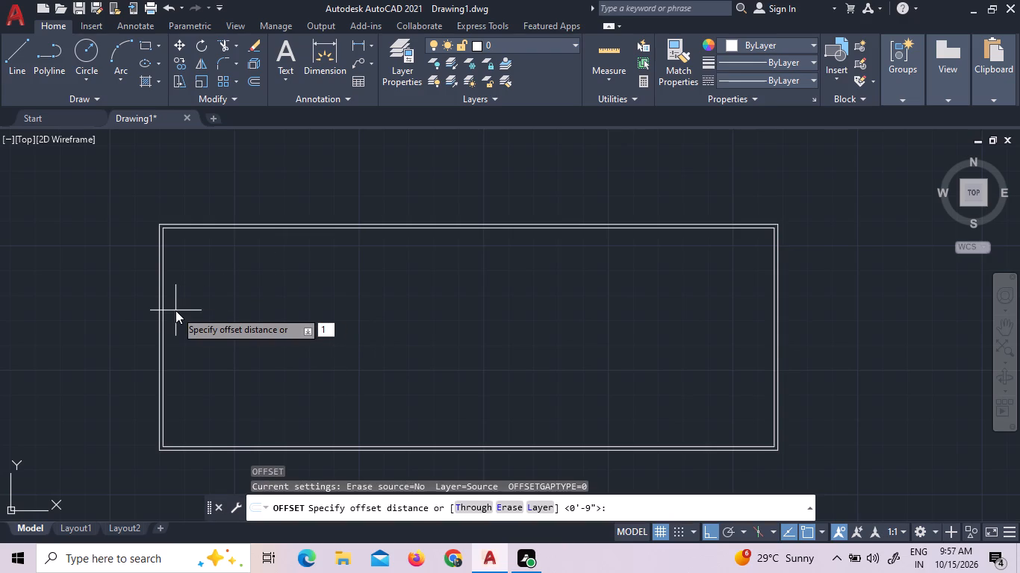
key(BackSpace)
text(0')
key(Return)
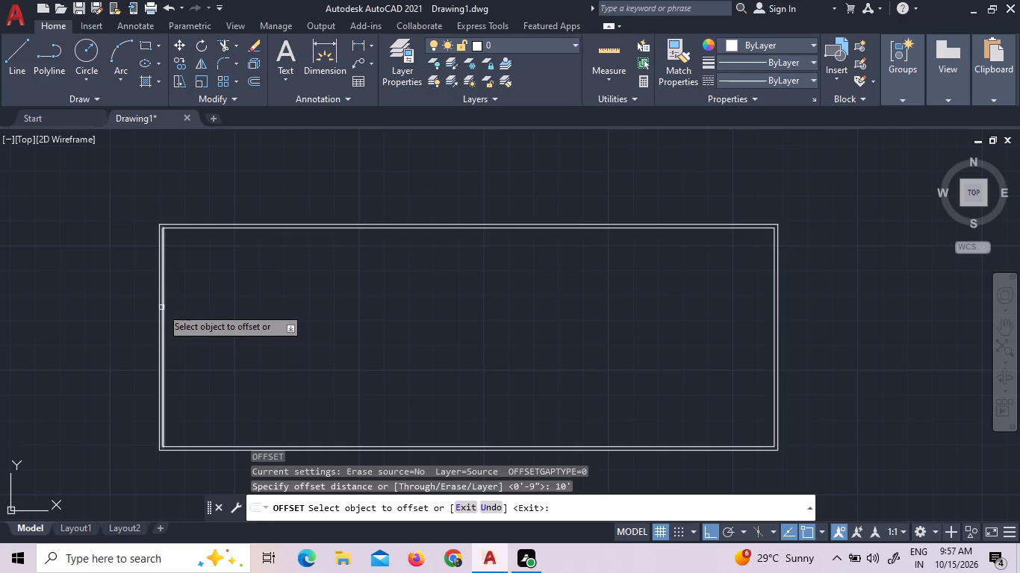
click(163, 307)
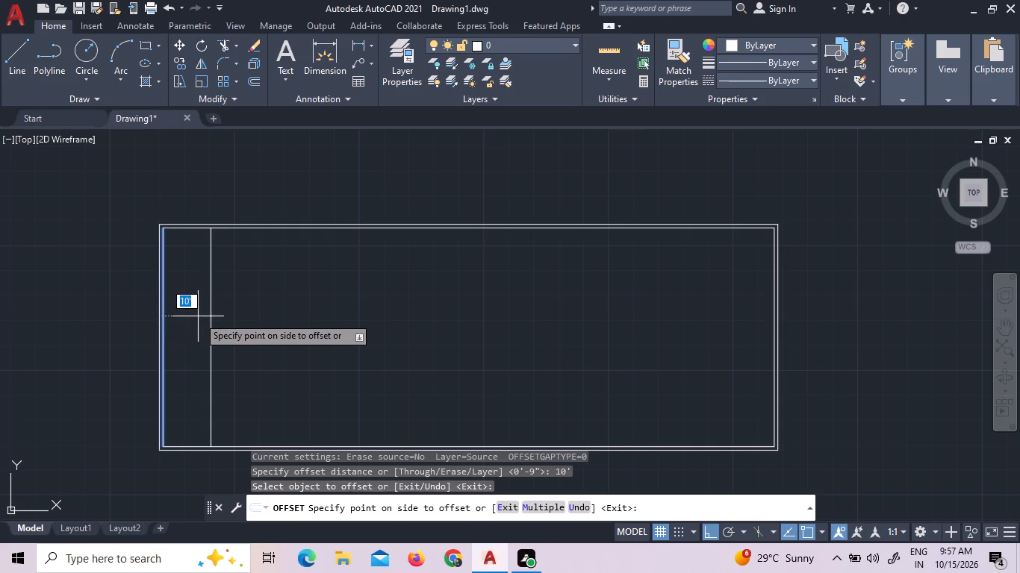
click(198, 316)
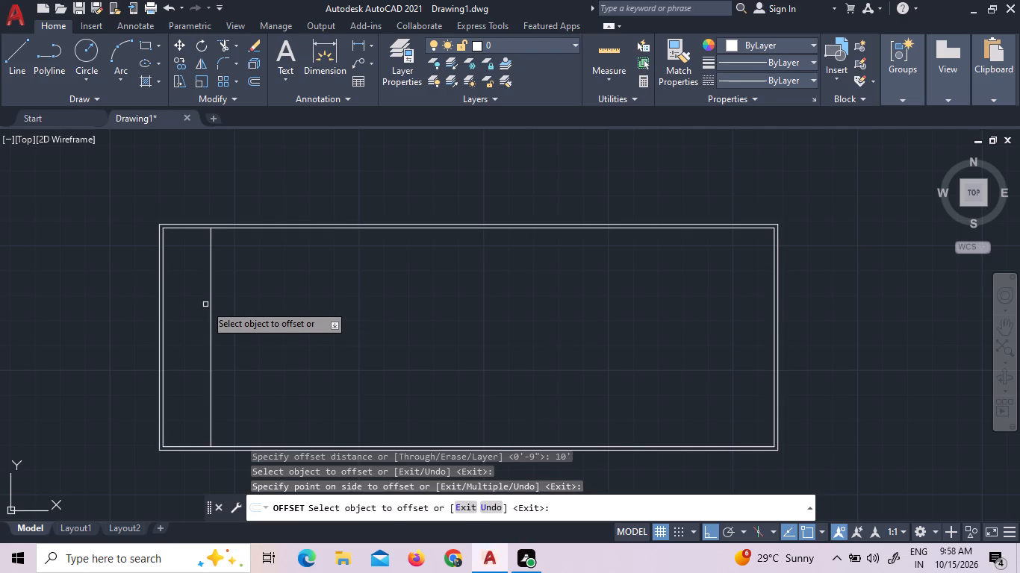
key(Escape)
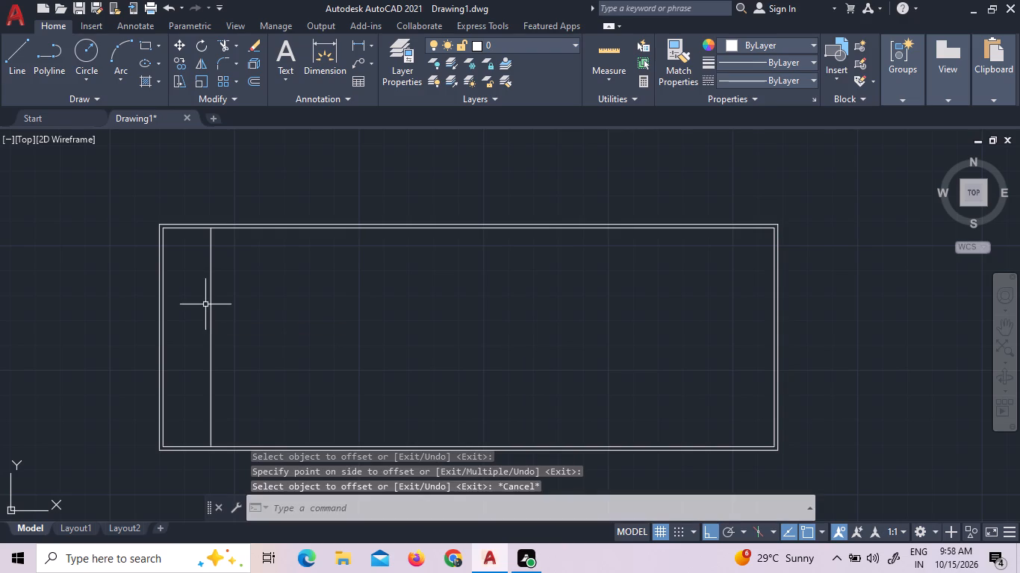
Offset the new vertical partition line 5" toward the right wall to give the partition its thickness.
key(o)
key(Return)
text(5")
key(Return)
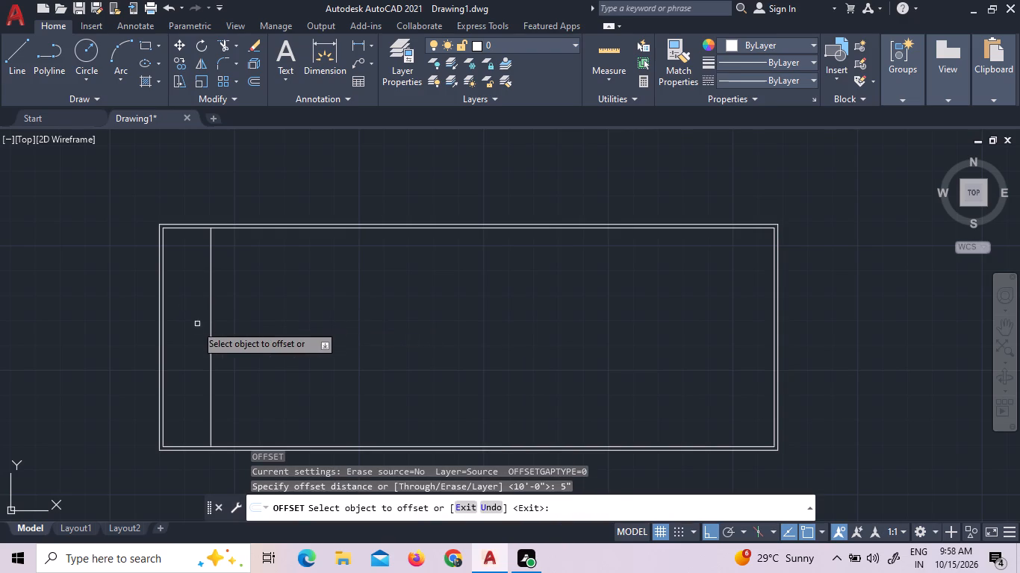
click(211, 322)
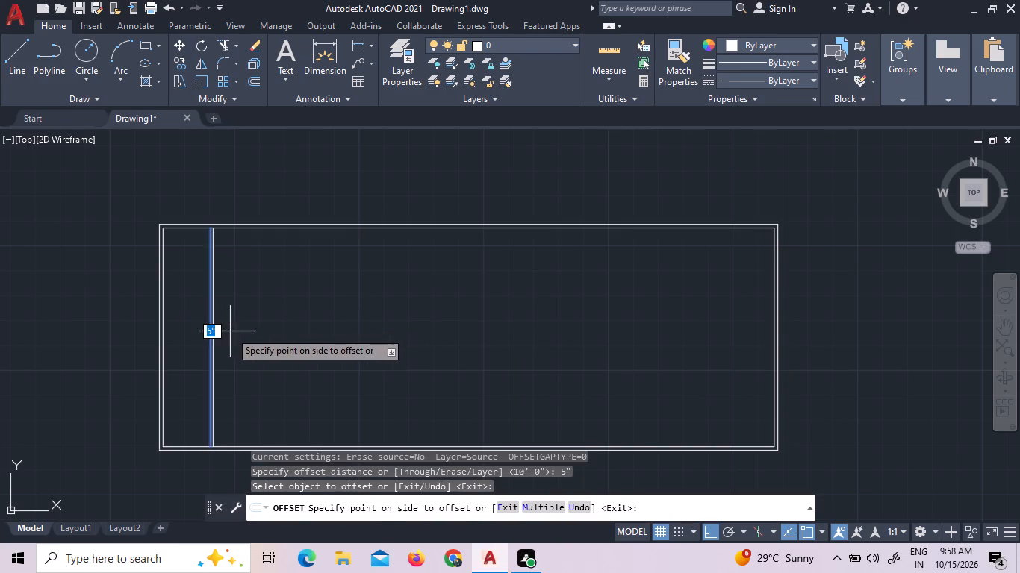
click(230, 331)
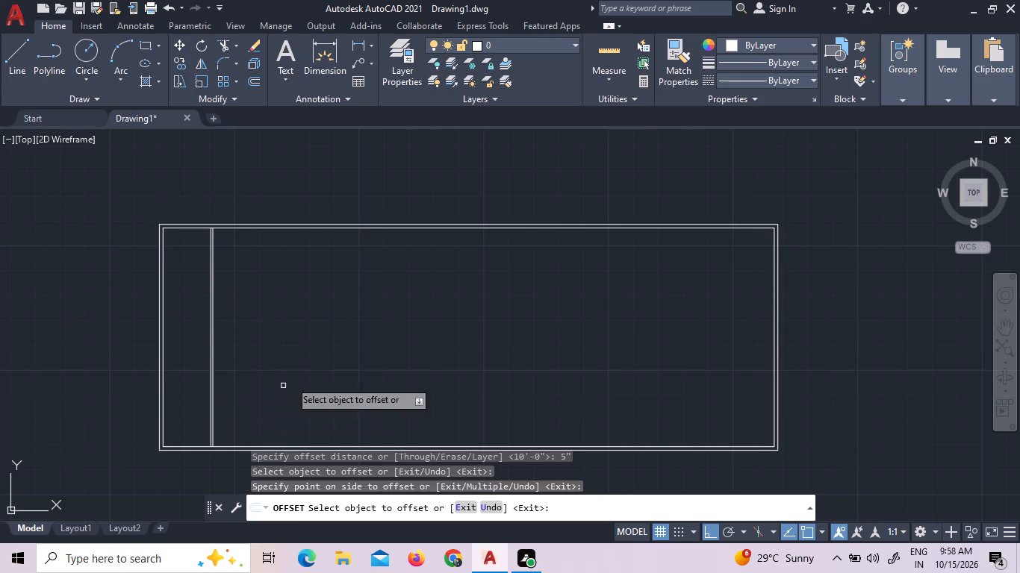
right_click(247, 286)
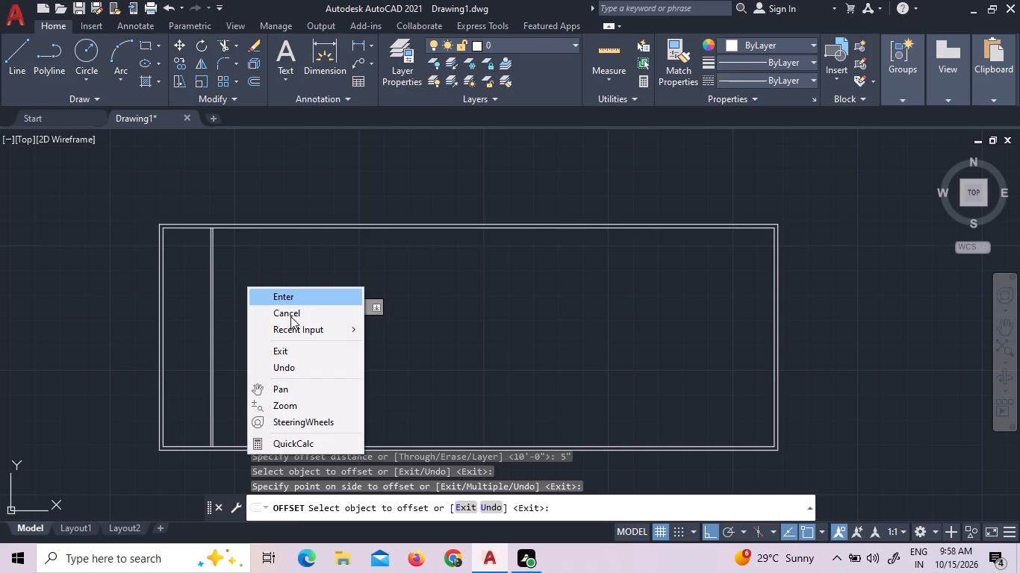
click(301, 293)
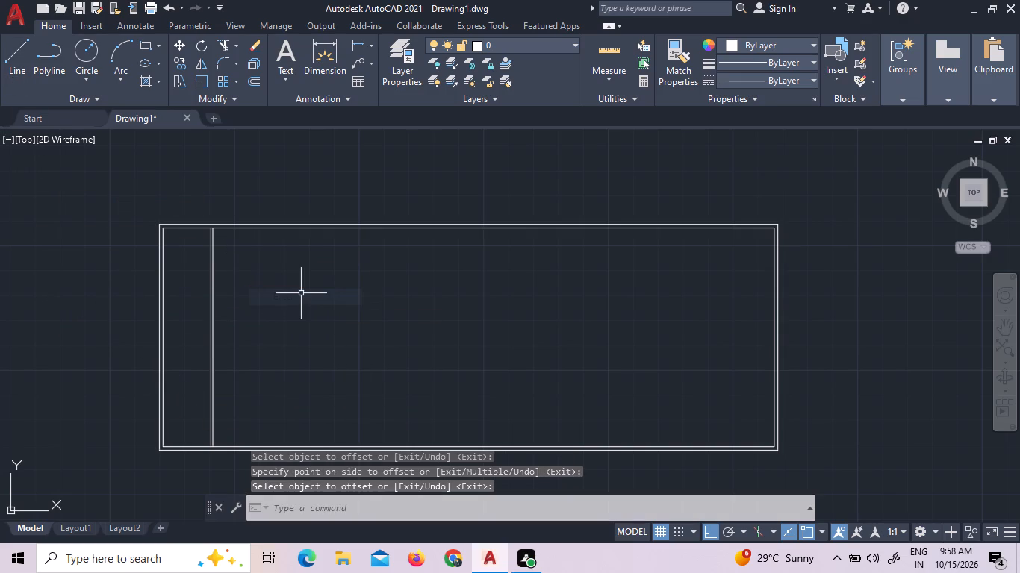
Offset the inner line of the outline's top wall 16' downward into the interior.
key(o)
key(Return)
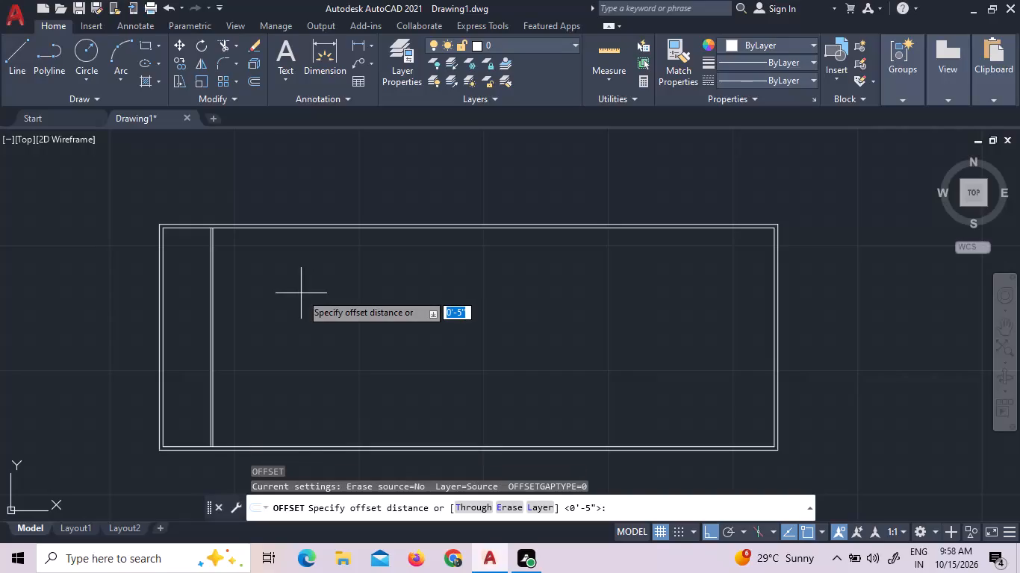
text(16')
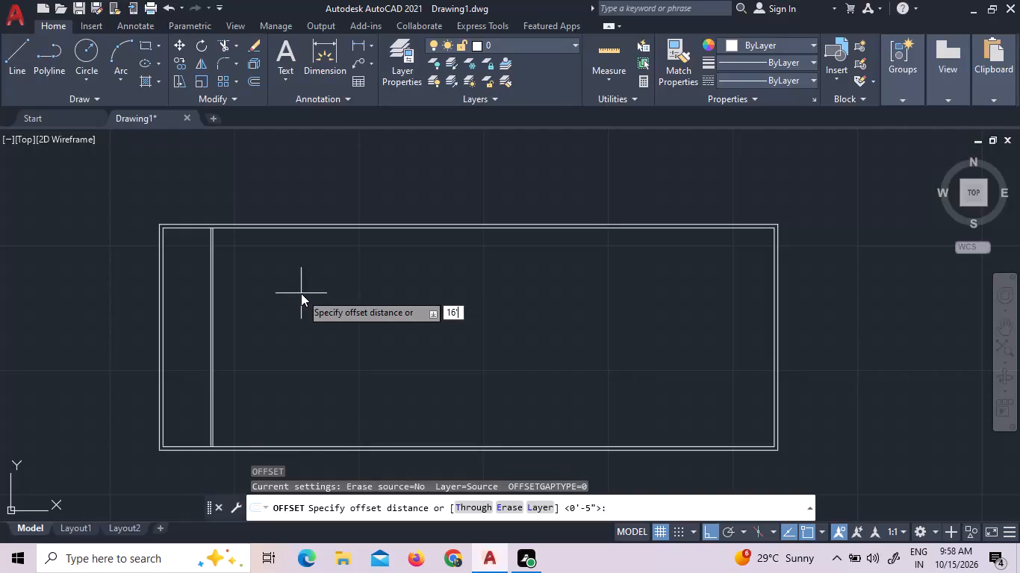
key(Return)
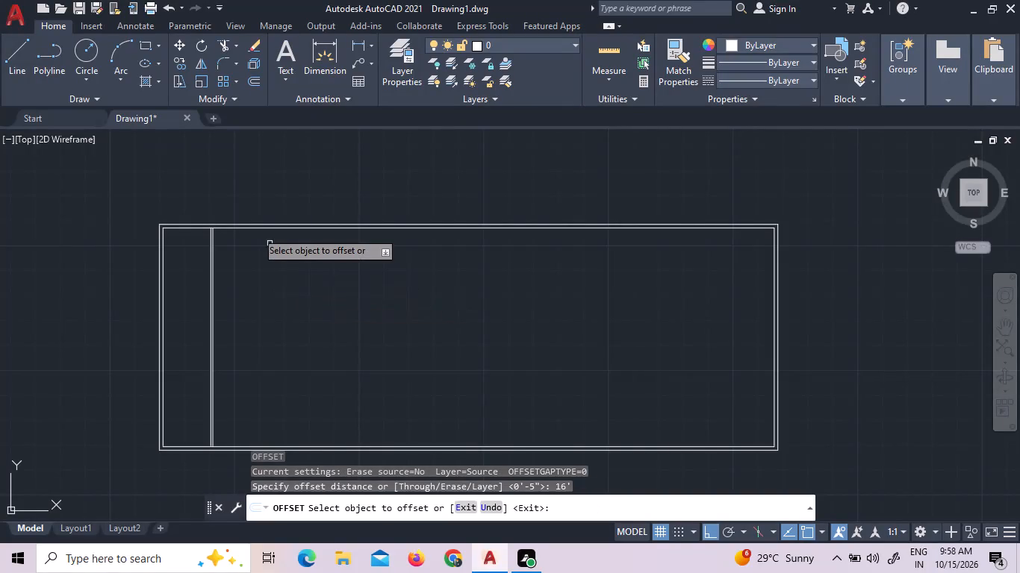
click(252, 227)
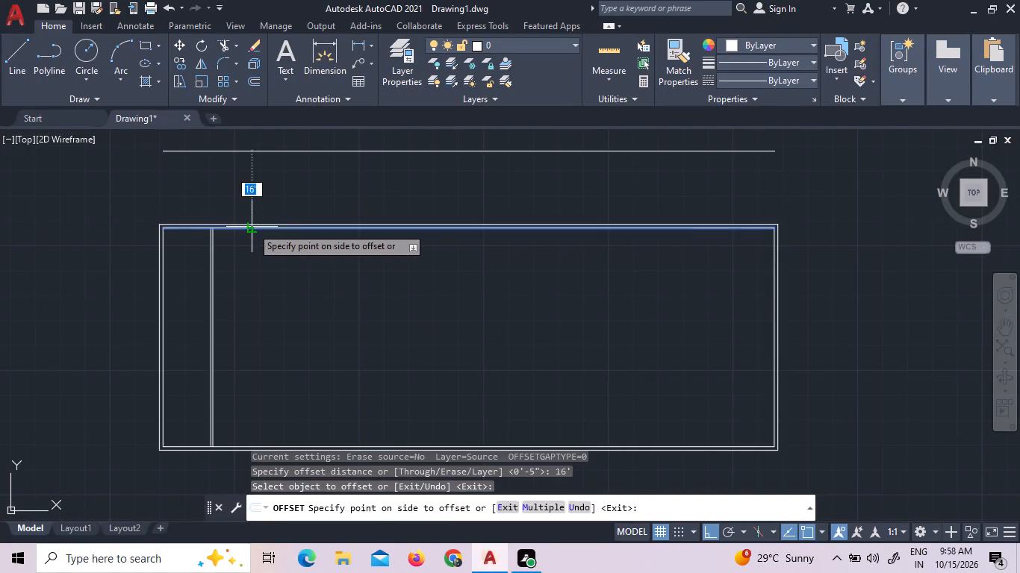
click(251, 257)
right_click(253, 270)
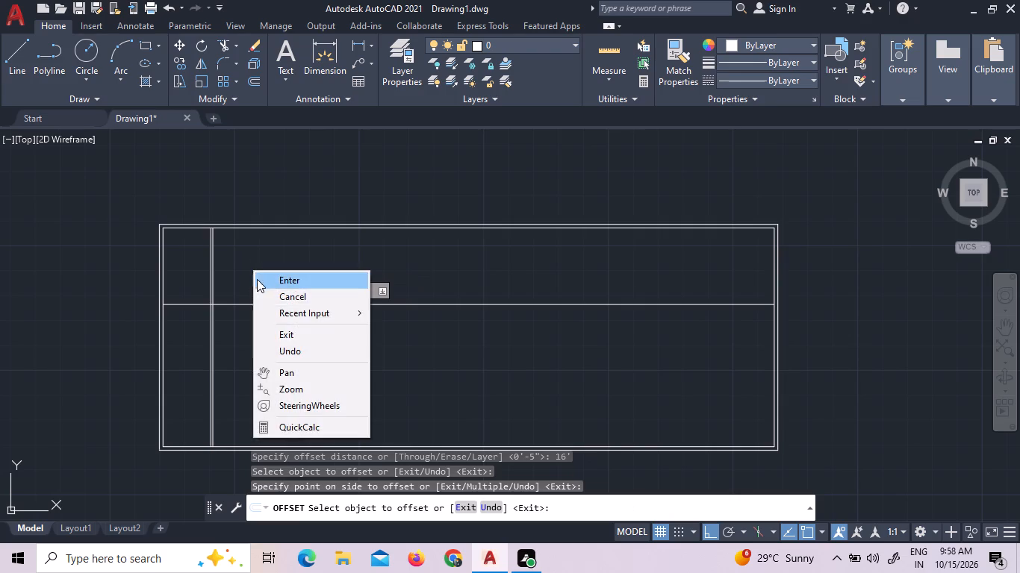
click(257, 279)
Offset the new horizontal partition line 5" downward to give the partition its thickness.
key(o)
key(Return)
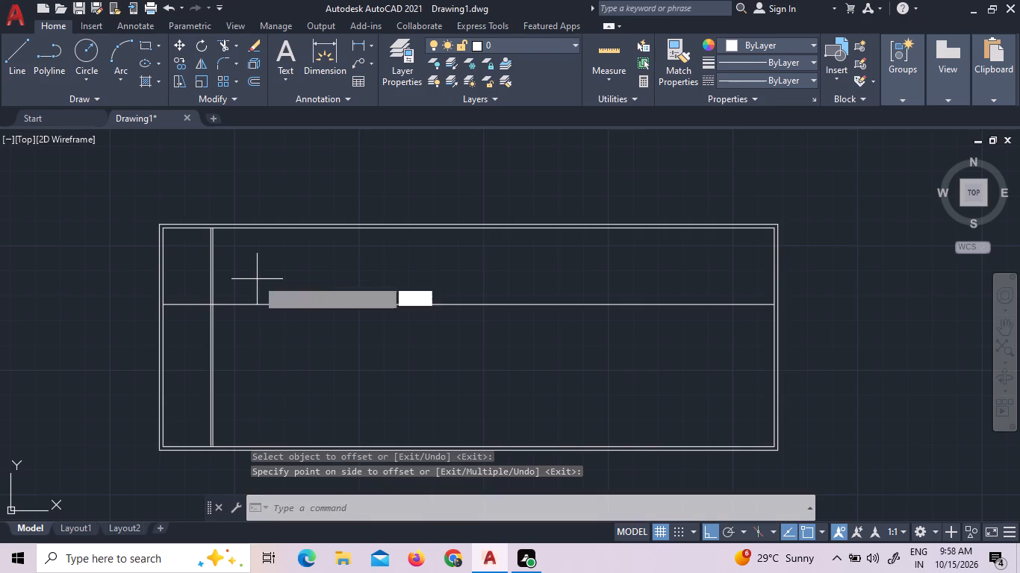
text(5")
key(Return)
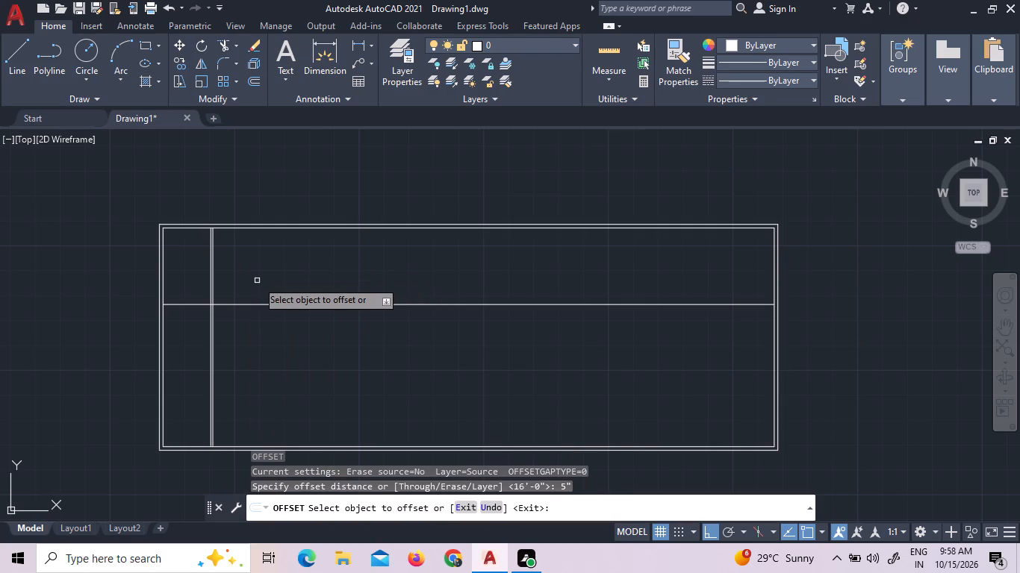
click(249, 305)
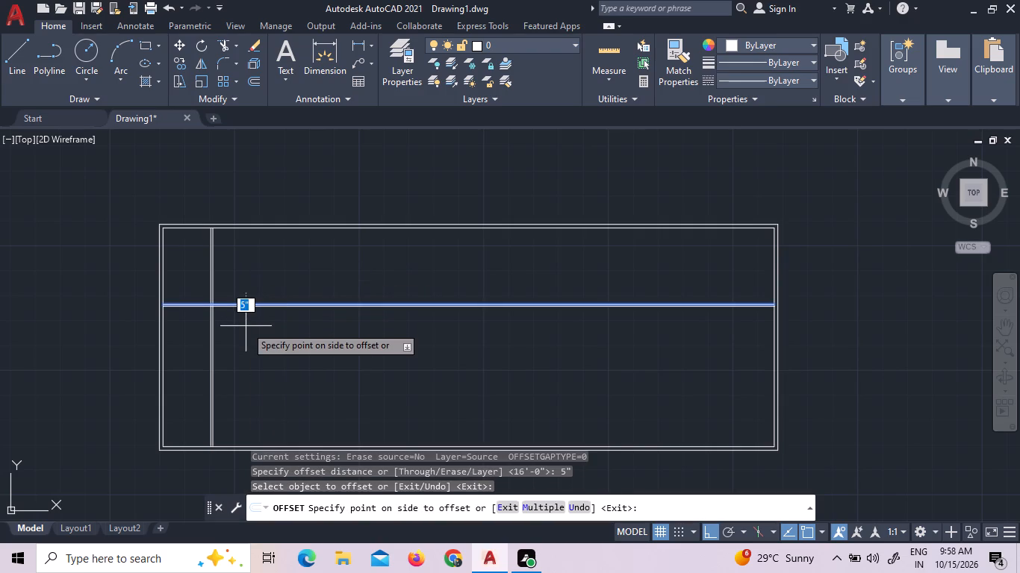
click(246, 326)
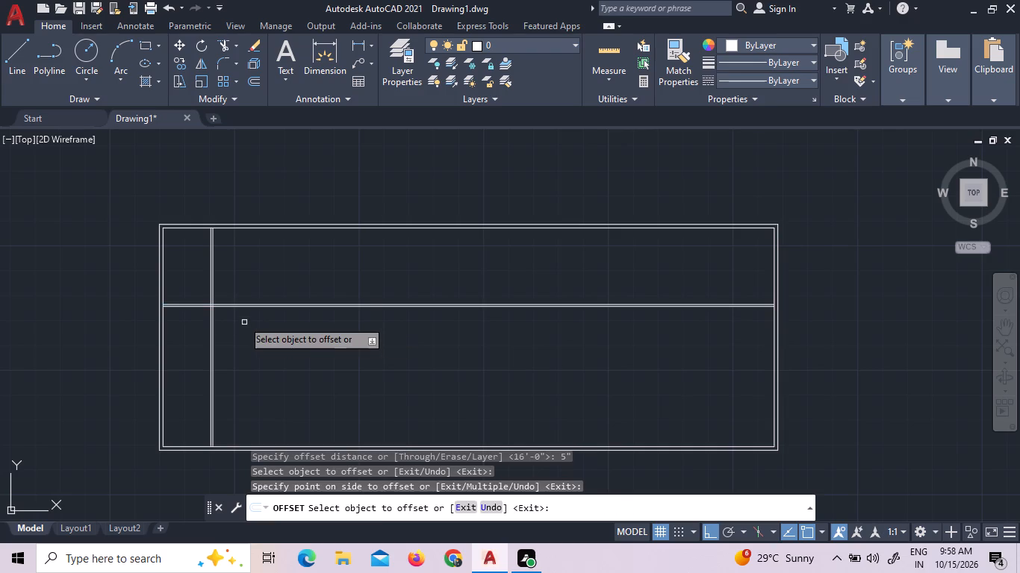
right_click(234, 291)
click(251, 298)
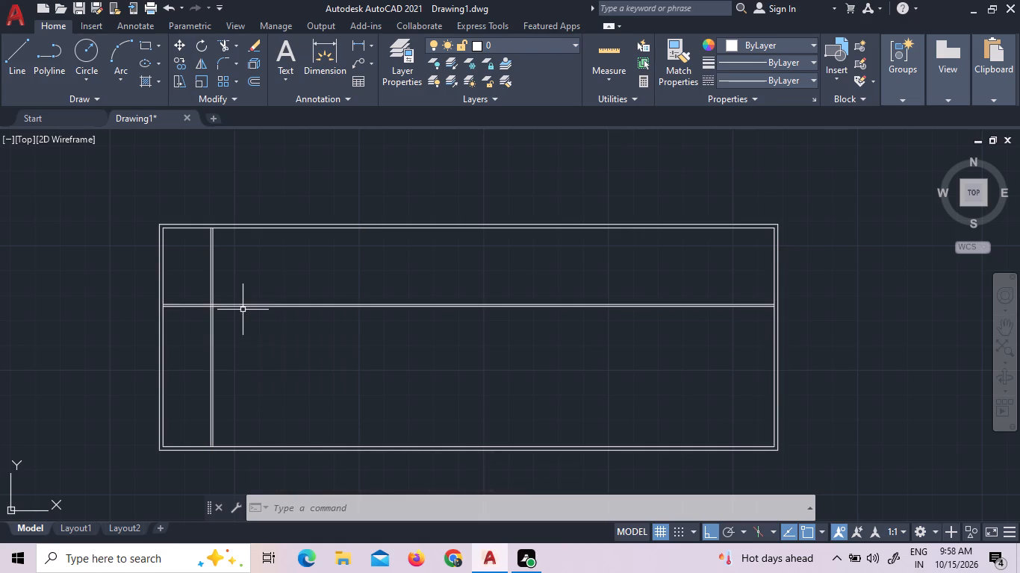
Offset the lower line of the horizontal partition 11' downward.
key(o)
key(Return)
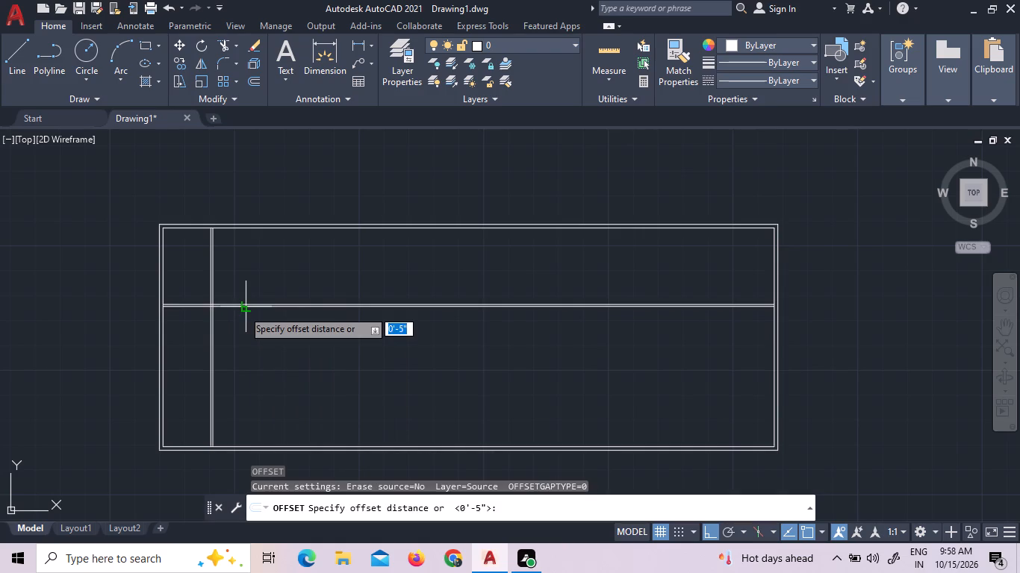
text(11')
key(Return)
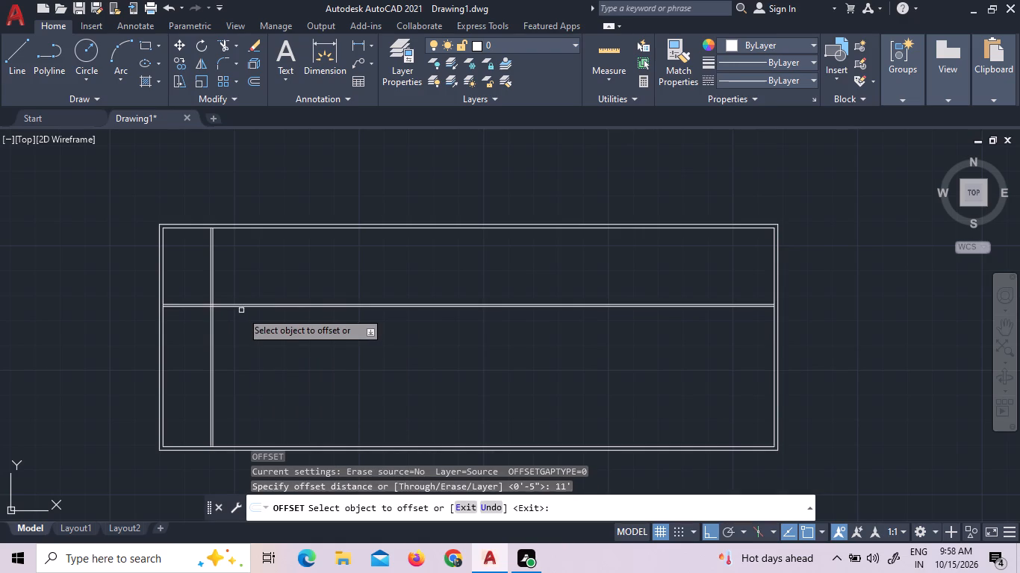
click(239, 308)
click(244, 334)
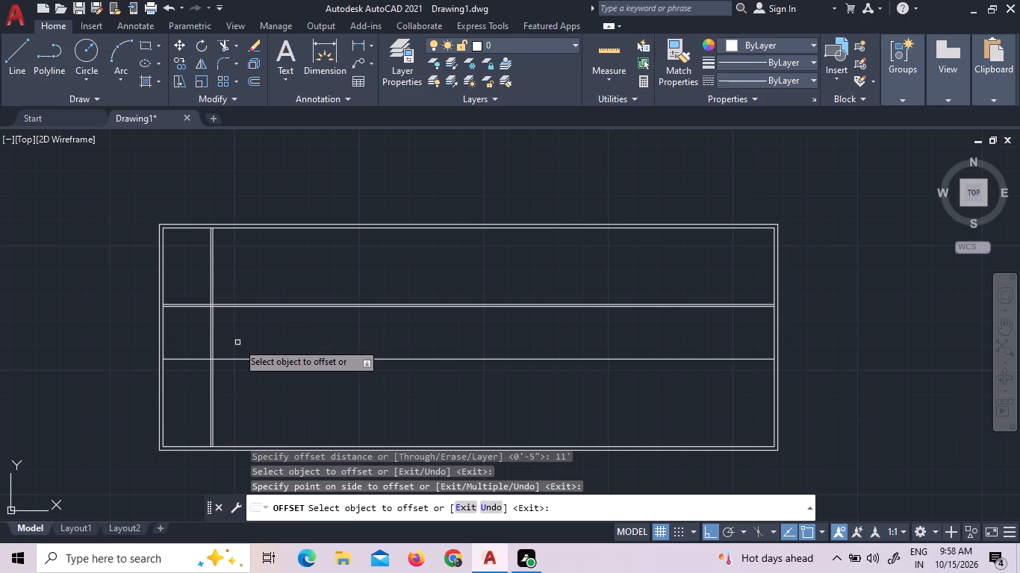
Offset the new second horizontal partition line 5" downward to give it thickness.
click(257, 79)
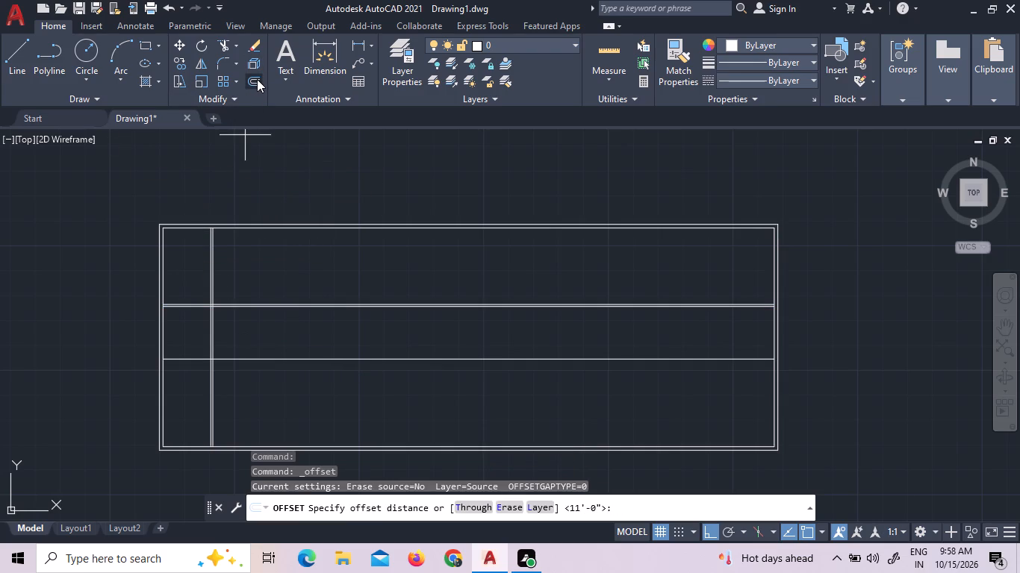
text(5")
key(Return)
click(265, 360)
click(264, 372)
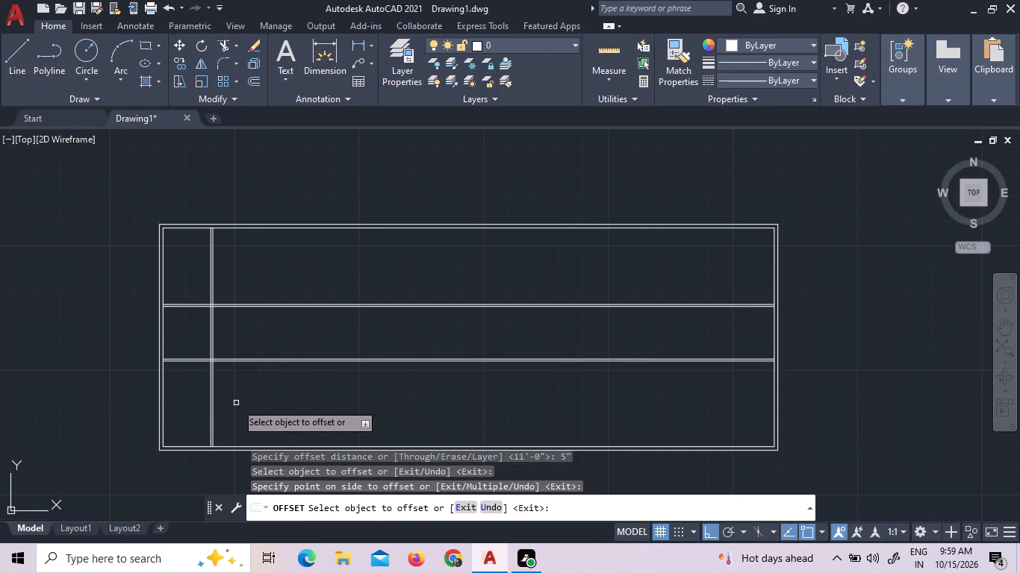
Offset the lower line of the second horizontal partition 10' downward.
double_click(249, 78)
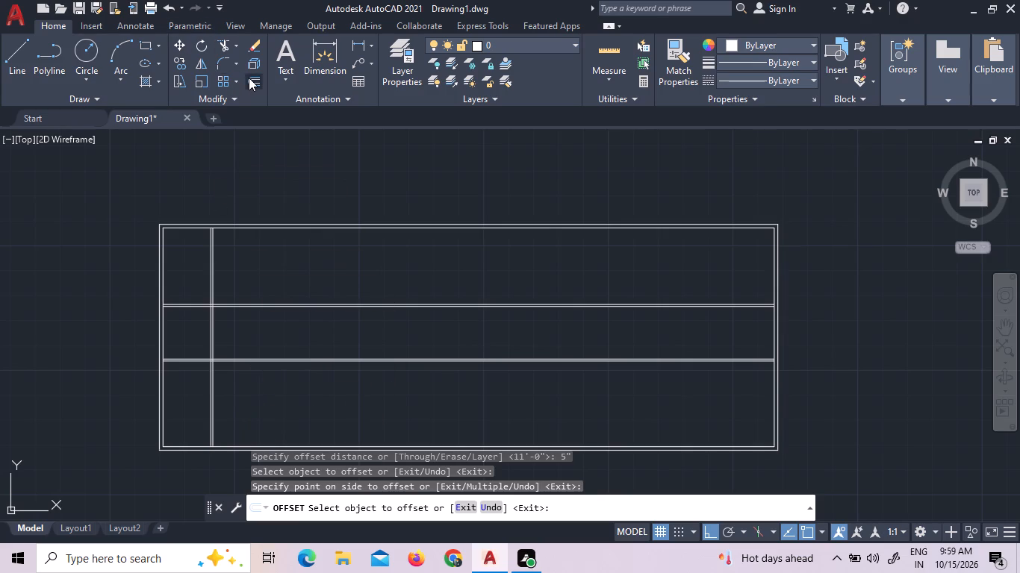
text(10')
key(Return)
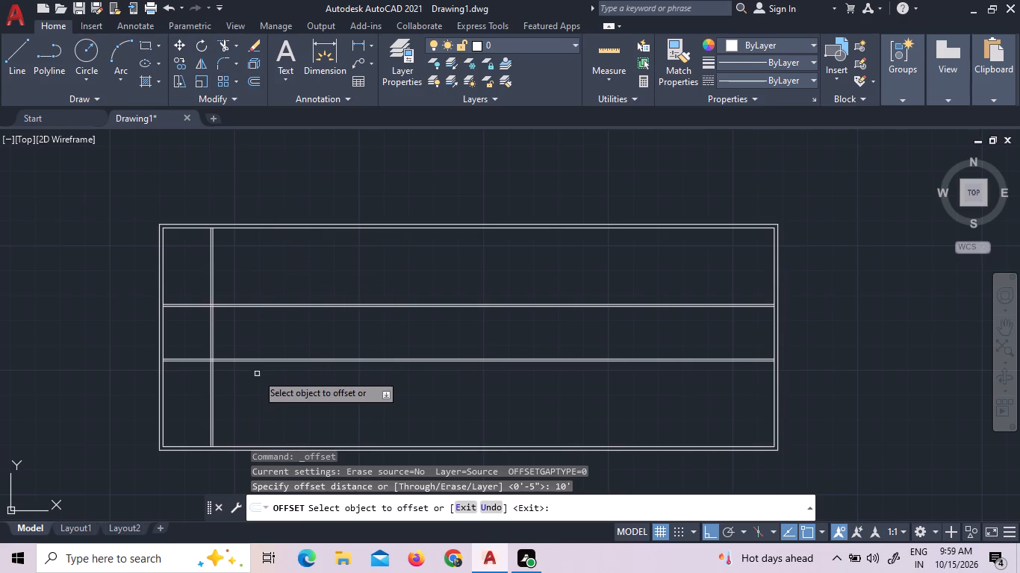
click(257, 360)
click(262, 383)
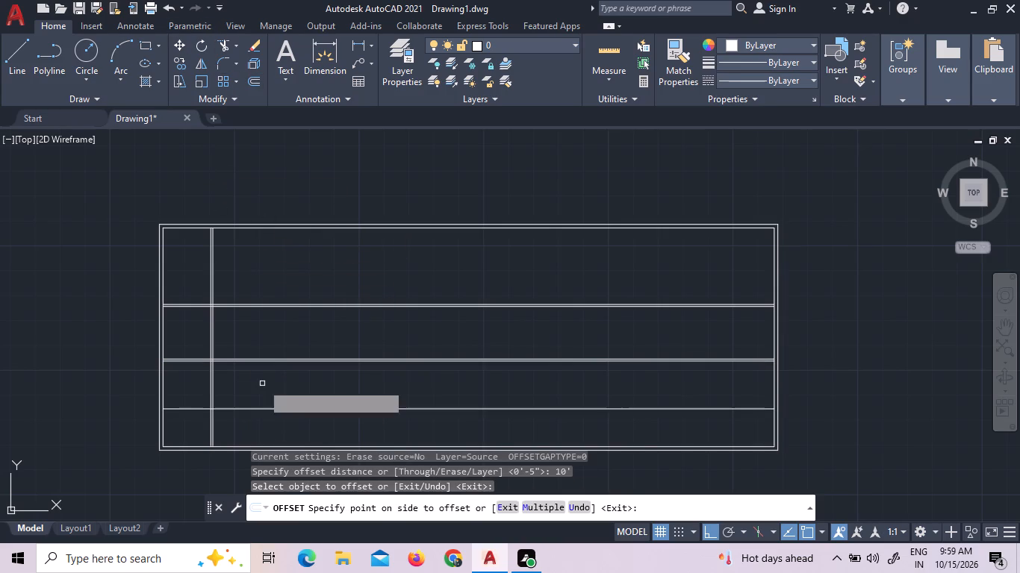
Offset the lowest horizontal line 9" downward, toward the bottom wall, to form a 9" wall.
double_click(259, 77)
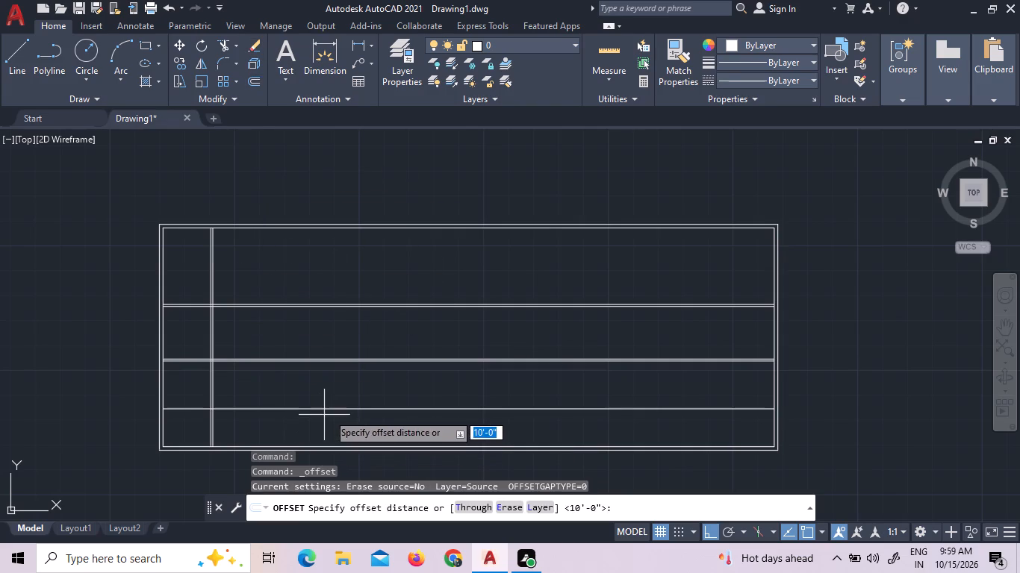
double_click(254, 84)
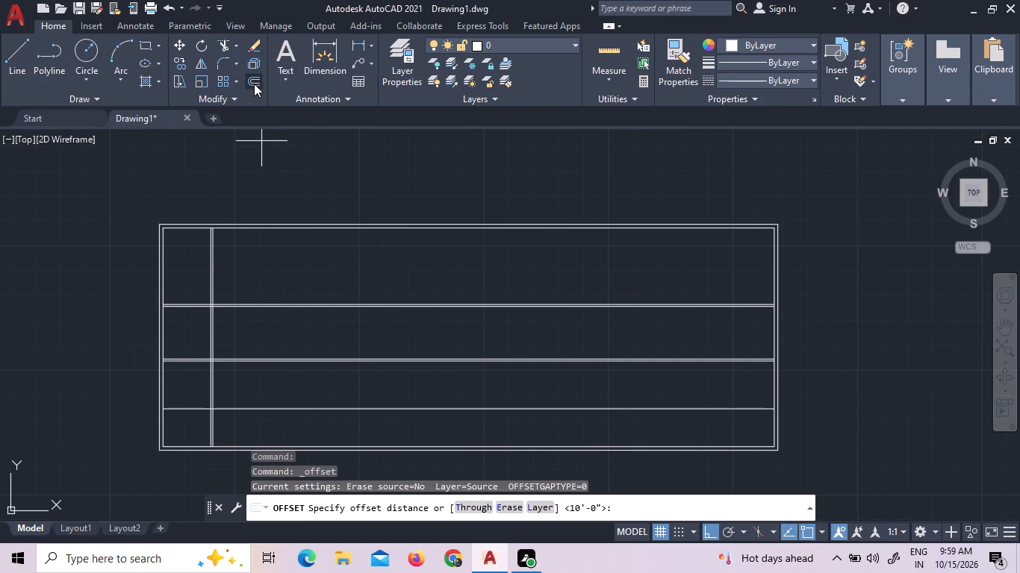
text(9")
key(Return)
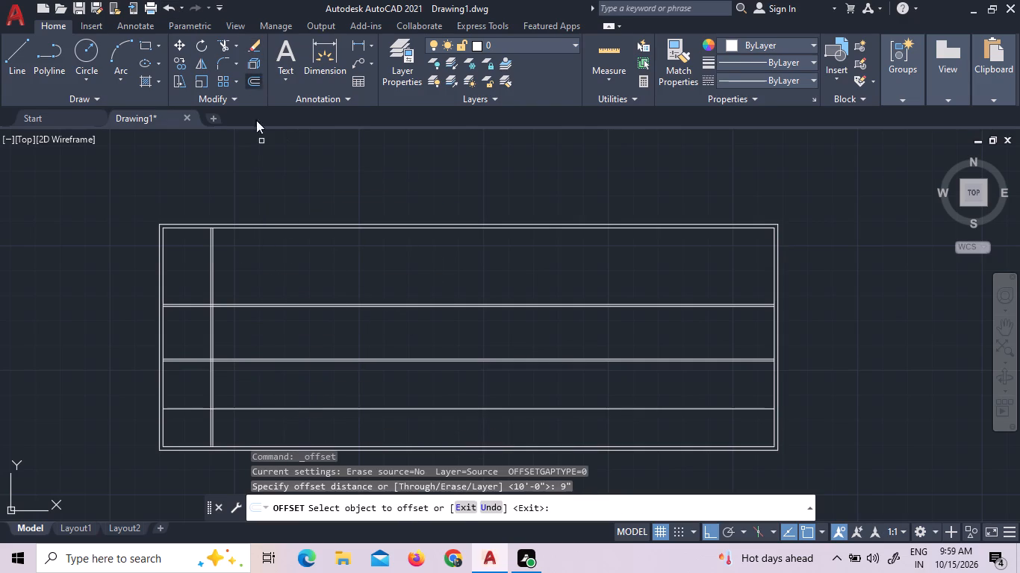
click(277, 409)
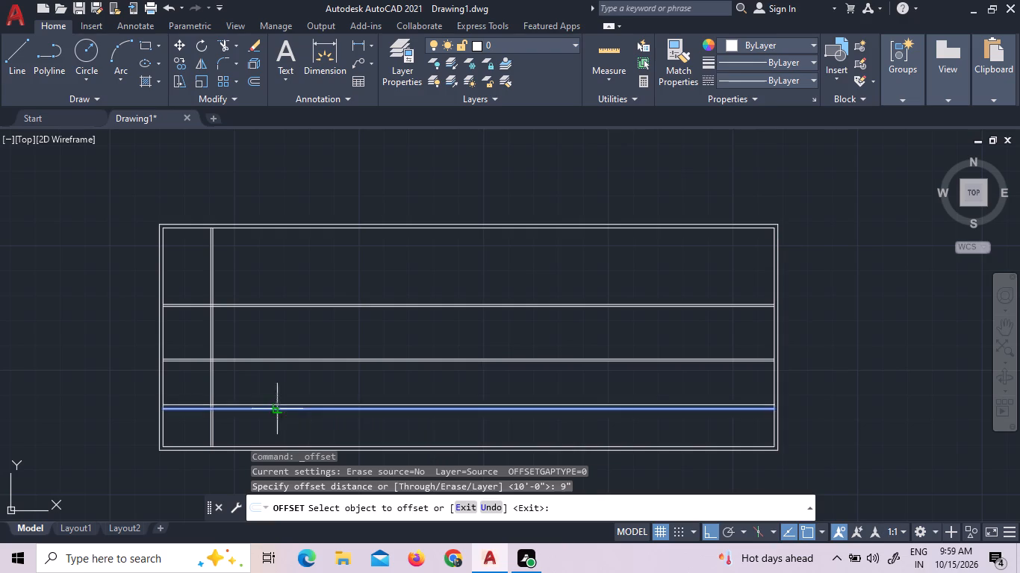
click(277, 419)
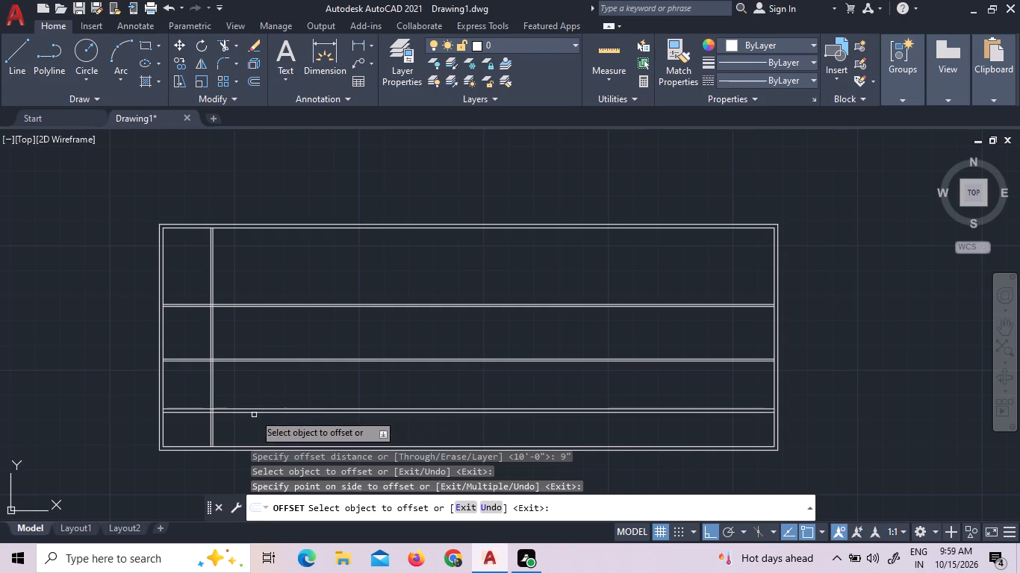
Measure the clear distances between the walls and partitions with Quick measure.
click(602, 54)
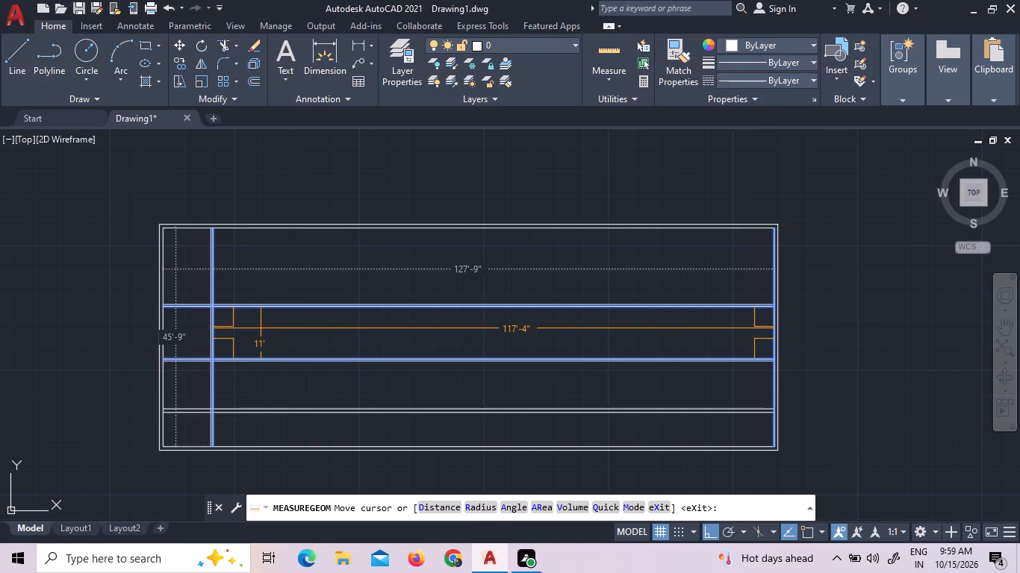
right_click(431, 168)
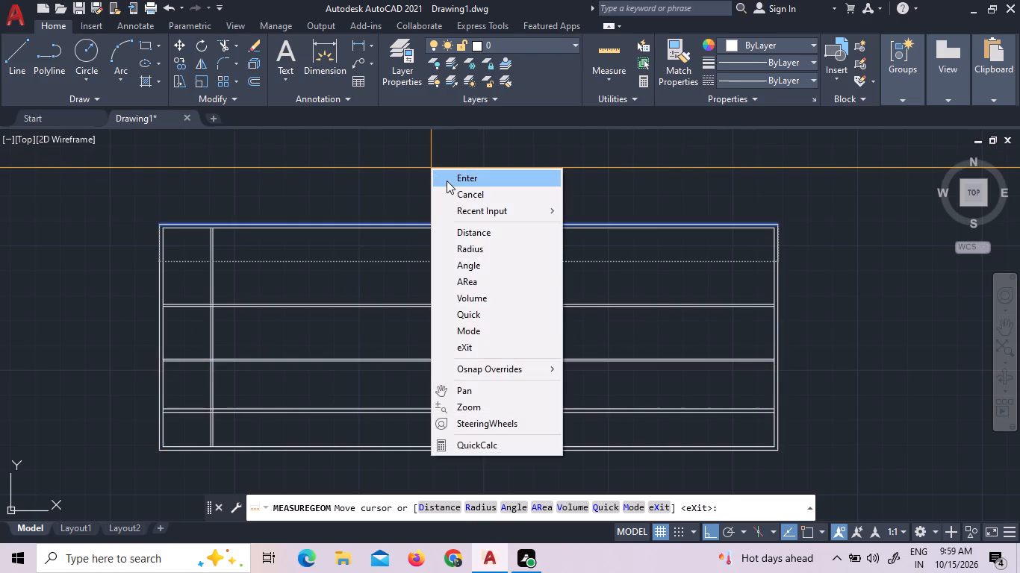
click(447, 181)
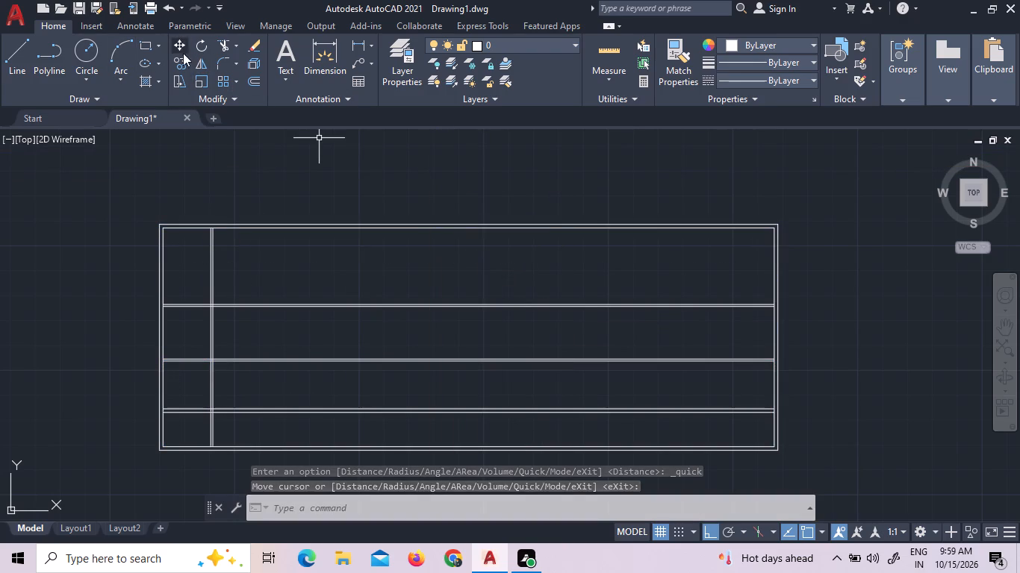
Trim both vertical partition lines out of the three bands below the first horizontal partition, keeping the top portion.
double_click(225, 43)
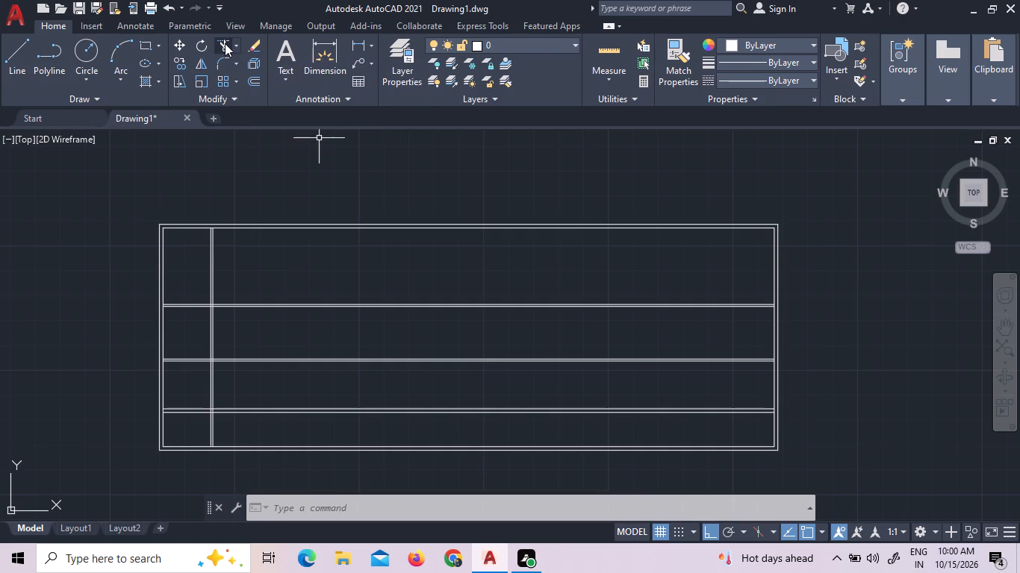
click(210, 311)
click(214, 312)
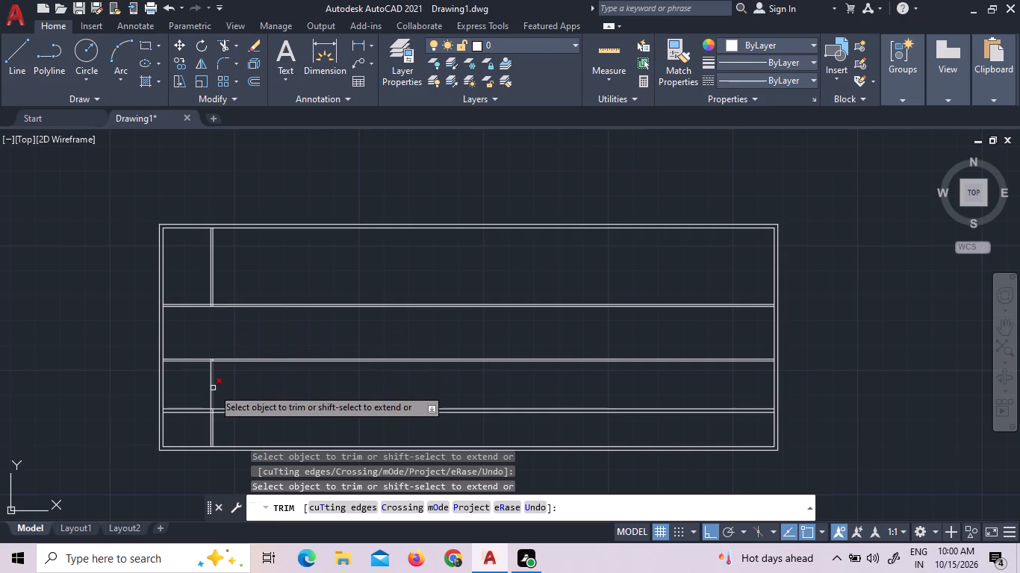
click(233, 387)
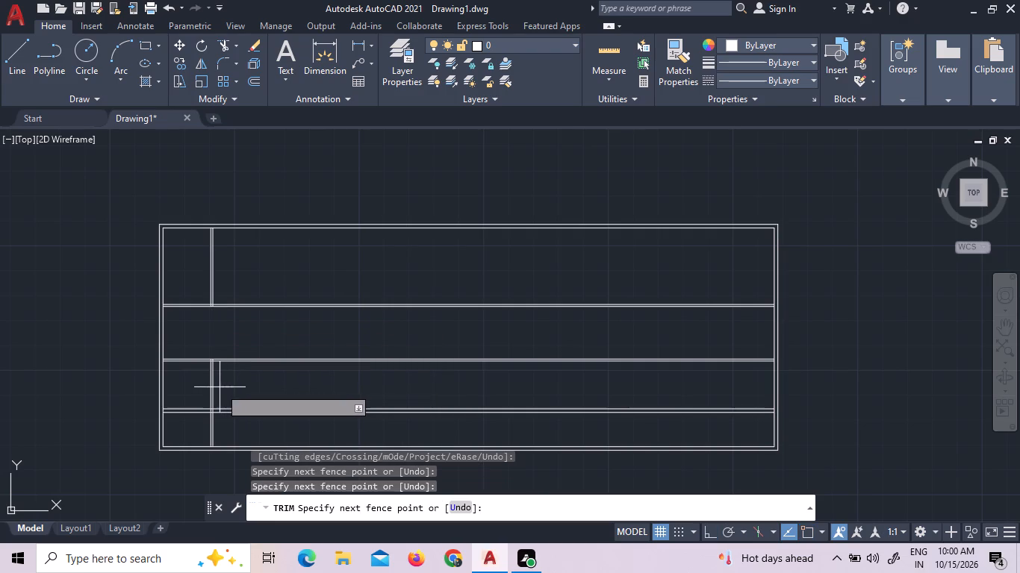
click(204, 388)
click(238, 430)
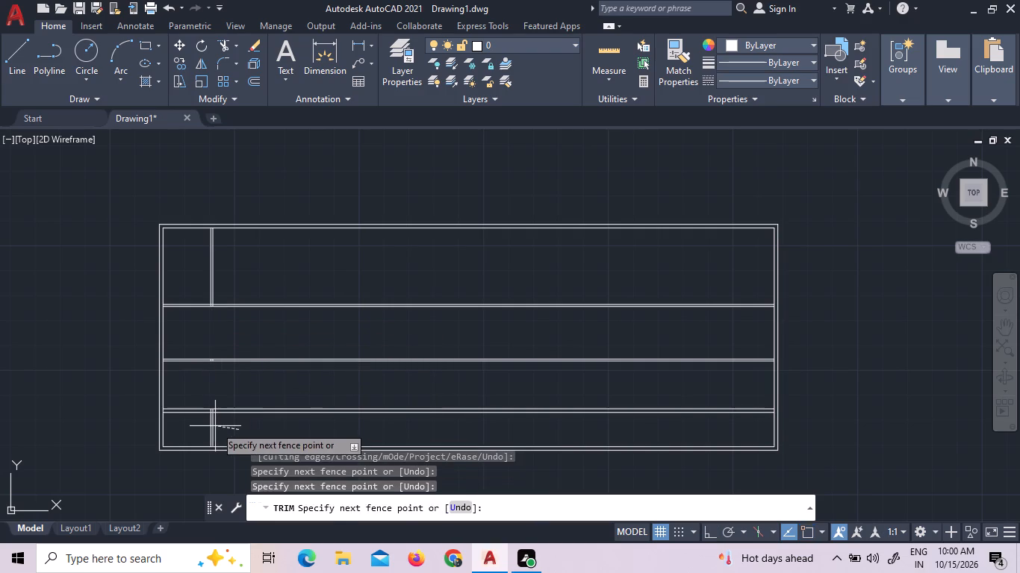
click(202, 426)
Trim the leftover vertical stubs between the lines of the lowest 9" horizontal wall and of the second horizontal partition.
scroll(207, 422, up, 3)
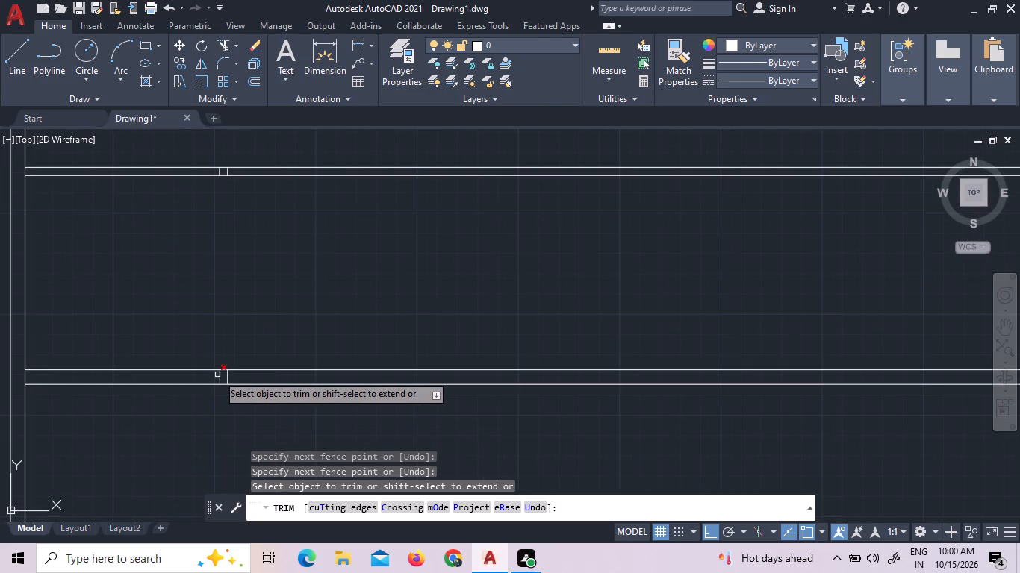
click(218, 375)
click(230, 377)
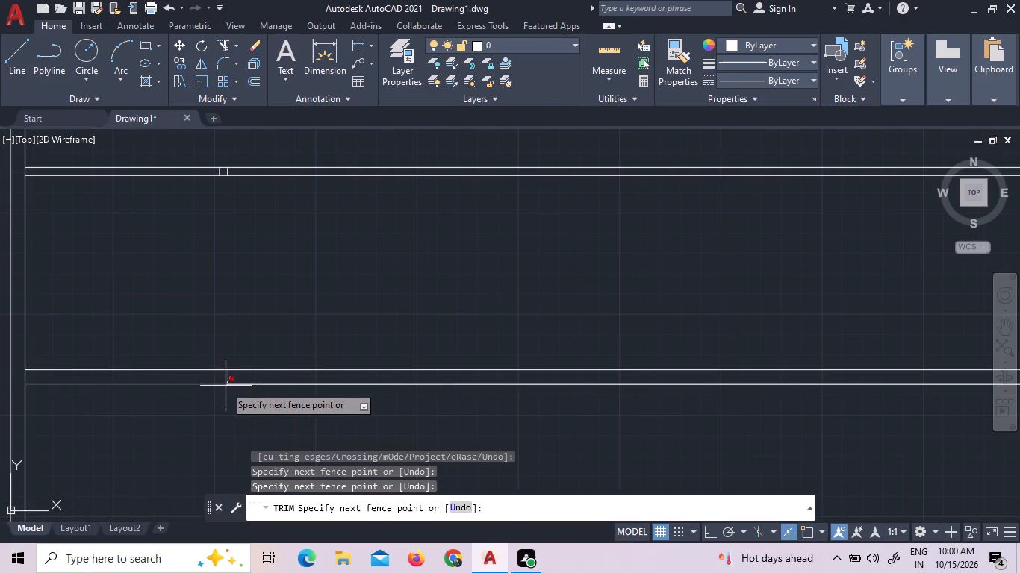
click(220, 378)
scroll(220, 165, up, 4)
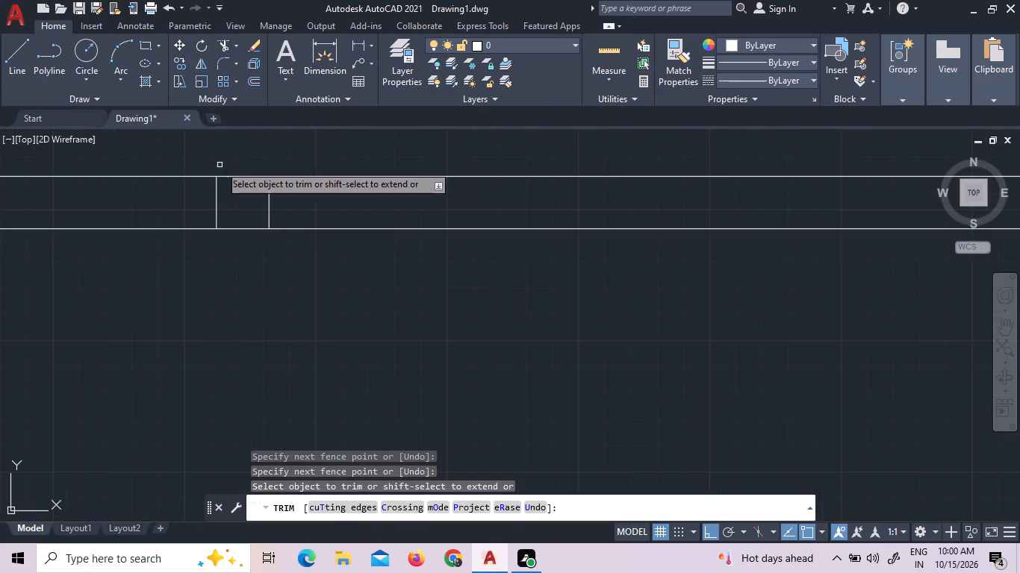
click(216, 191)
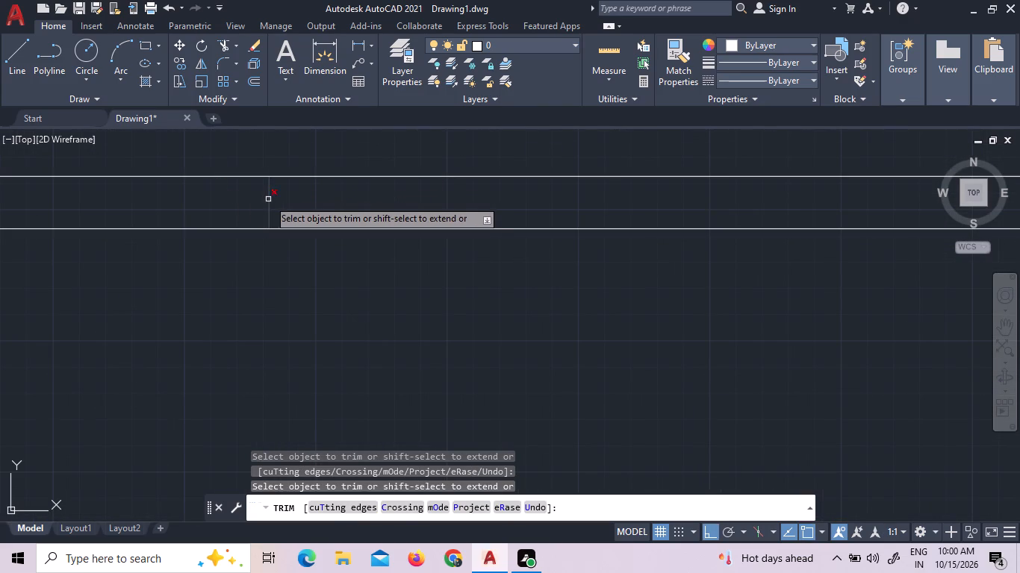
click(269, 201)
Trim the two vertical stubs between the lines of the first horizontal partition, below the short vertical partition.
scroll(271, 213, down, 8)
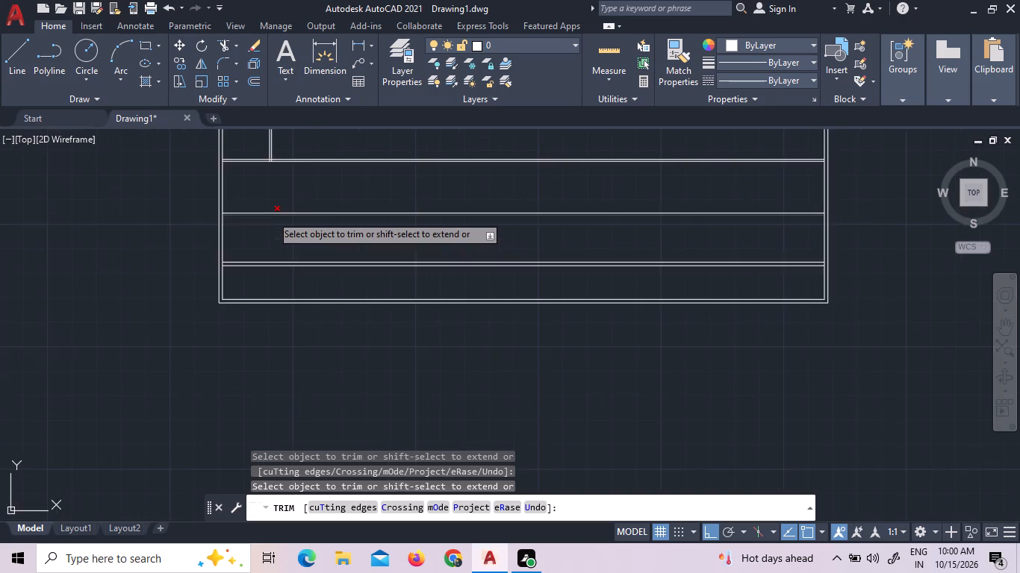
scroll(272, 217, down, 3)
scroll(278, 187, up, 5)
scroll(228, 341, up, 3)
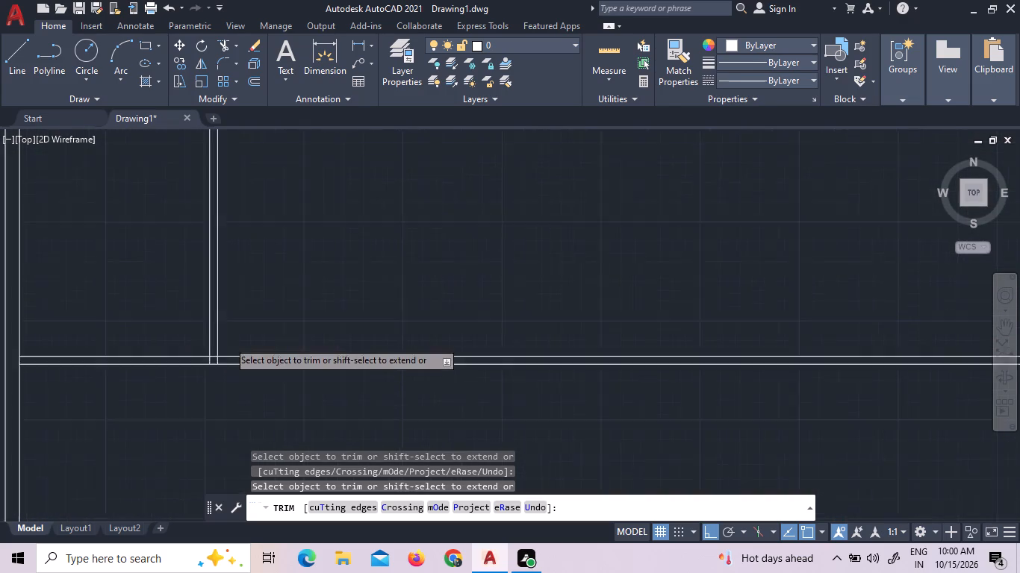
scroll(228, 341, up, 2)
scroll(152, 429, down, 2)
scroll(147, 461, up, 2)
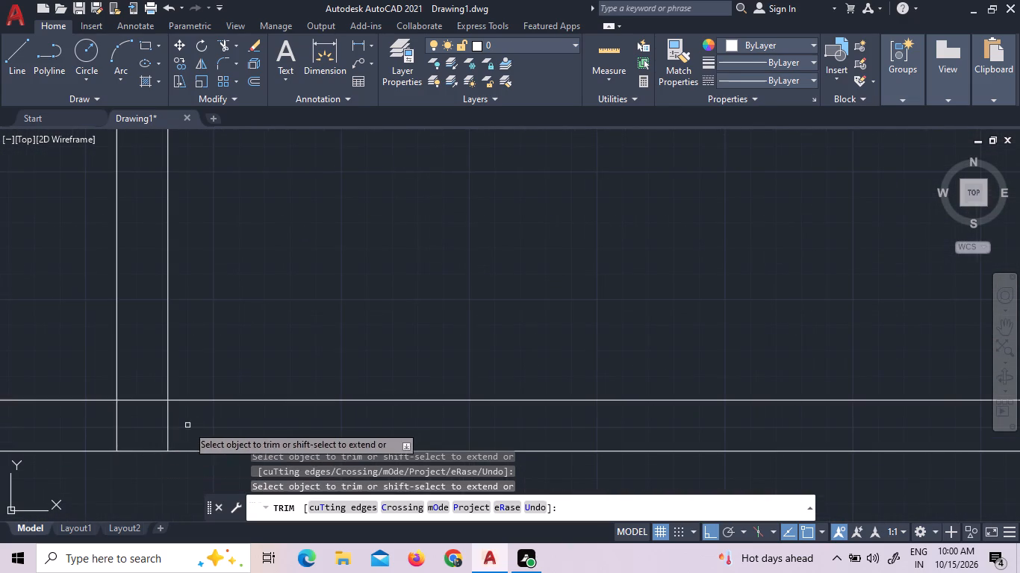
click(193, 423)
click(82, 422)
Trim open the junctions of the vertical partition with the first horizontal partition and top wall, and of that horizontal partition with the left wall.
click(144, 423)
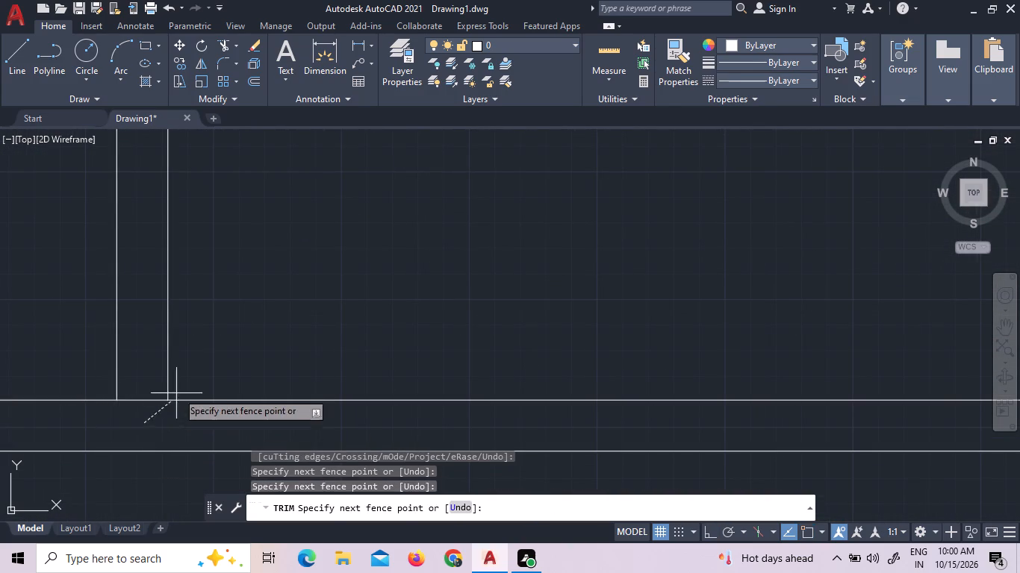
click(152, 369)
scroll(150, 395, down, 9)
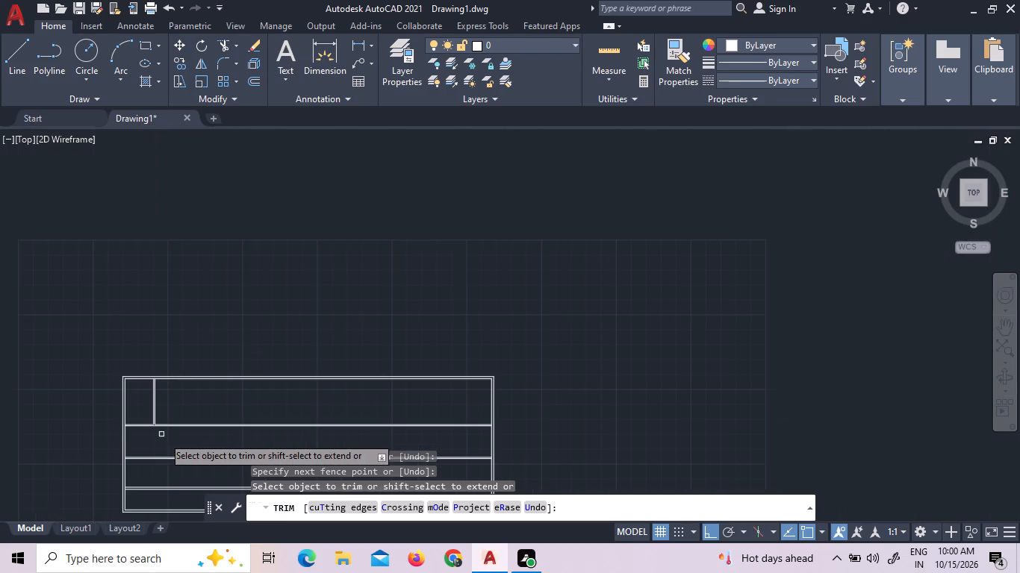
scroll(128, 425, up, 8)
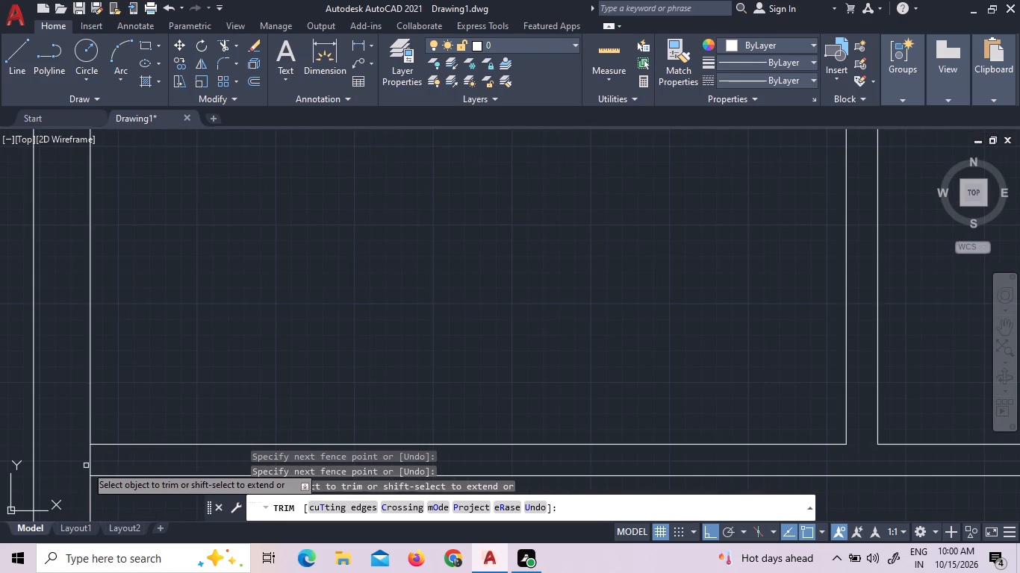
click(91, 459)
scroll(104, 467, down, 8)
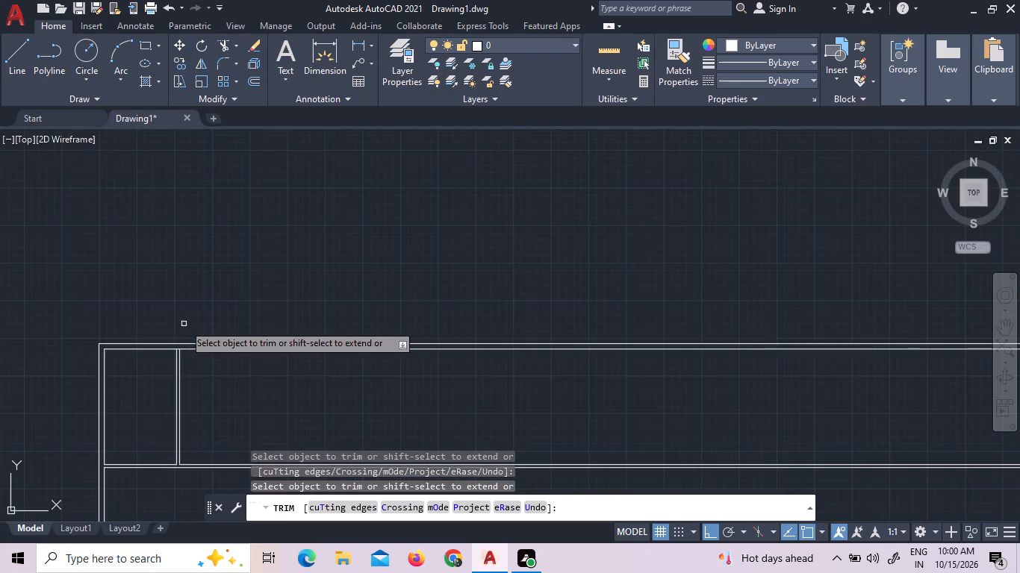
scroll(169, 357, up, 7)
click(191, 351)
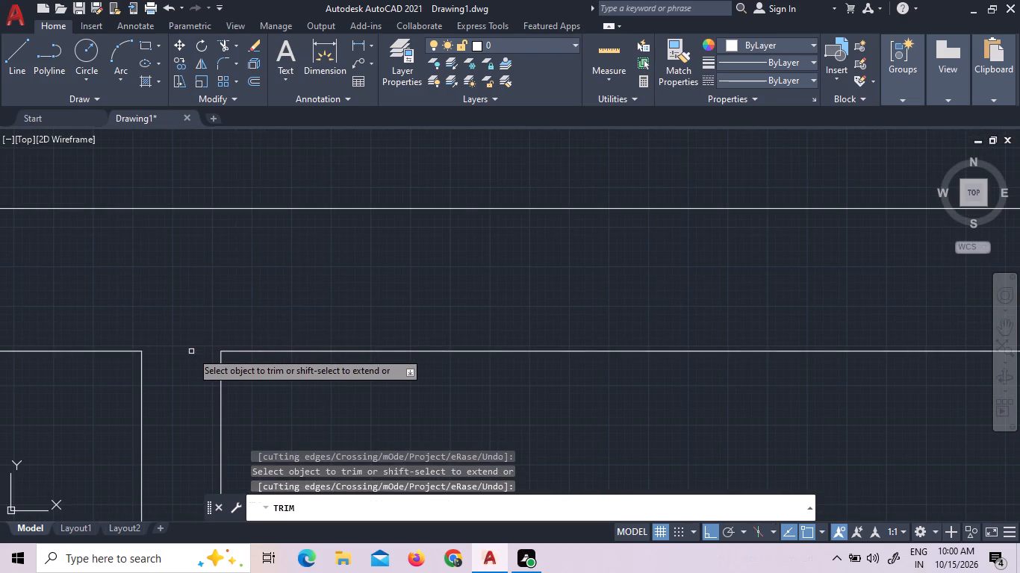
Trim the left wall's inner line where the second horizontal partition and the lowest 9" horizontal wall meet it.
scroll(211, 328, down, 9)
scroll(258, 369, down, 5)
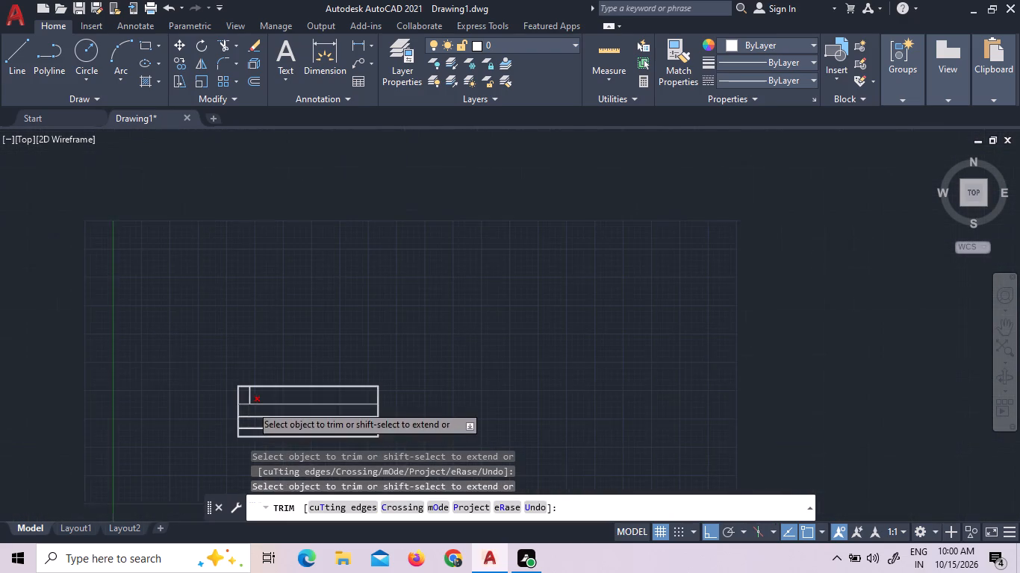
scroll(253, 431, up, 4)
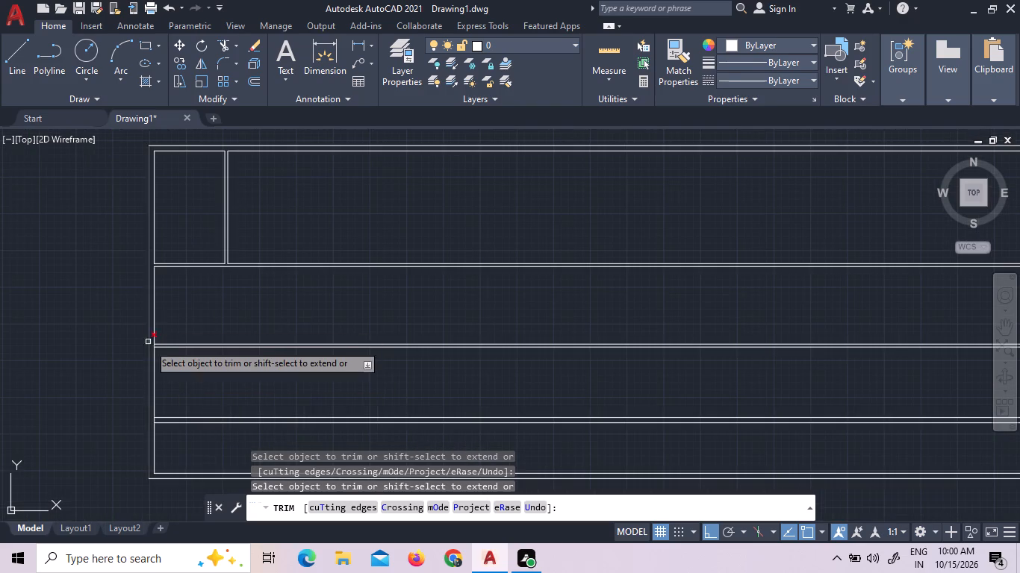
scroll(149, 345, up, 5)
click(183, 348)
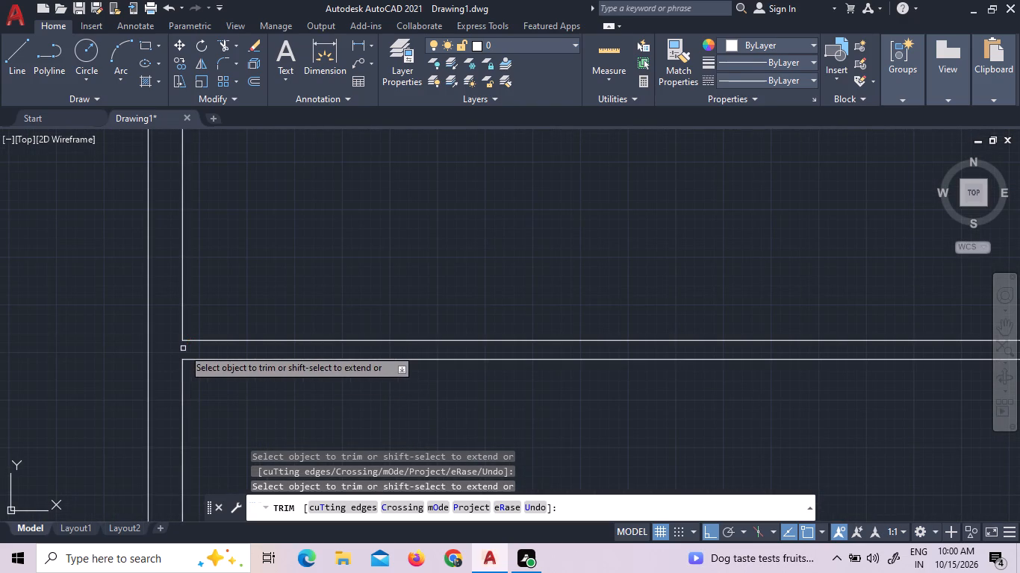
scroll(221, 304, down, 7)
scroll(223, 337, up, 8)
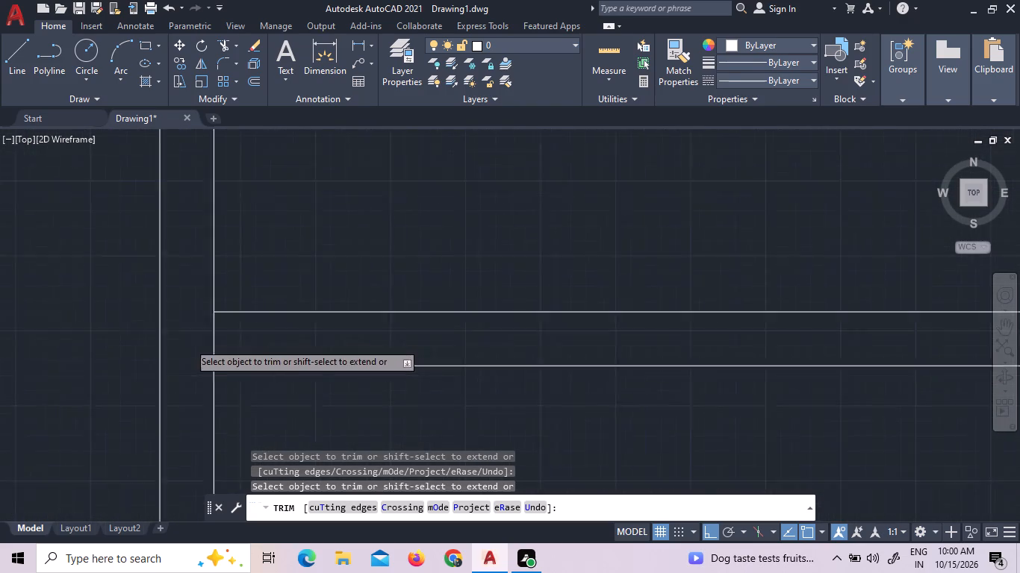
scroll(188, 342, up, 1)
click(254, 342)
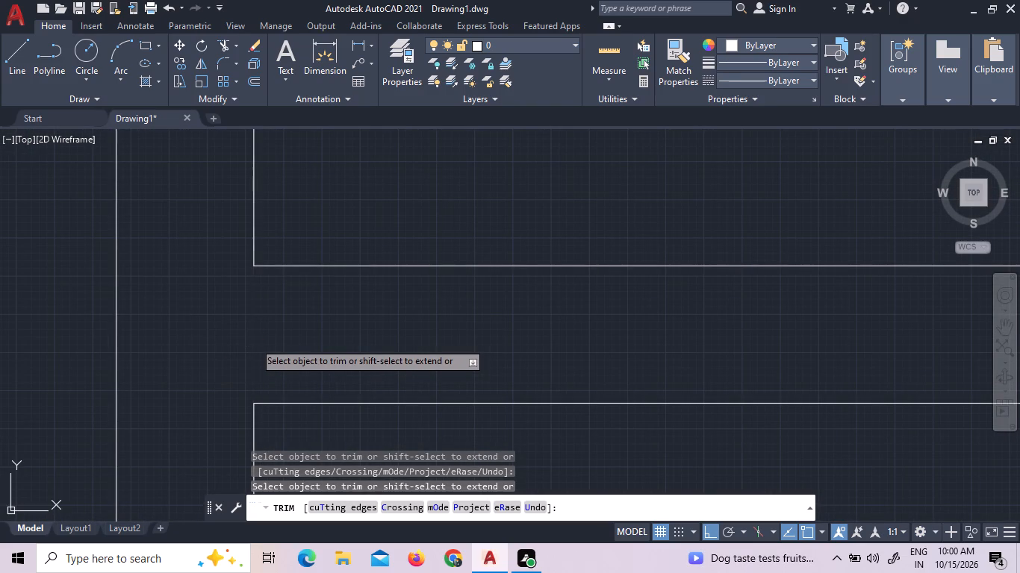
scroll(240, 335, down, 9)
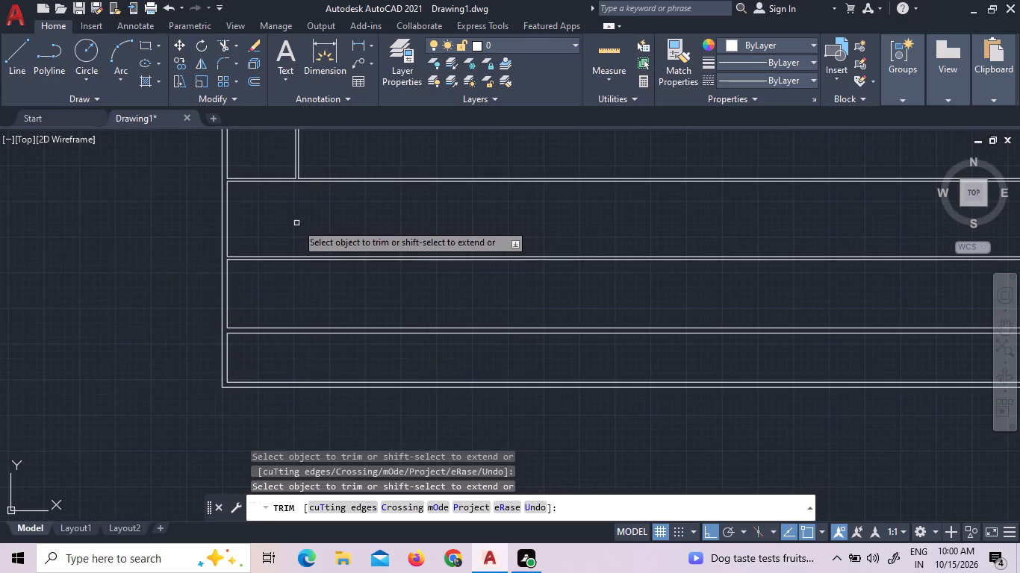
right_click(296, 223)
click(332, 237)
Offset the left wall's inner line 8' to the right in both bands between the first horizontal partition and the lowest 9" wall.
middle_drag(405, 223, 275, 229)
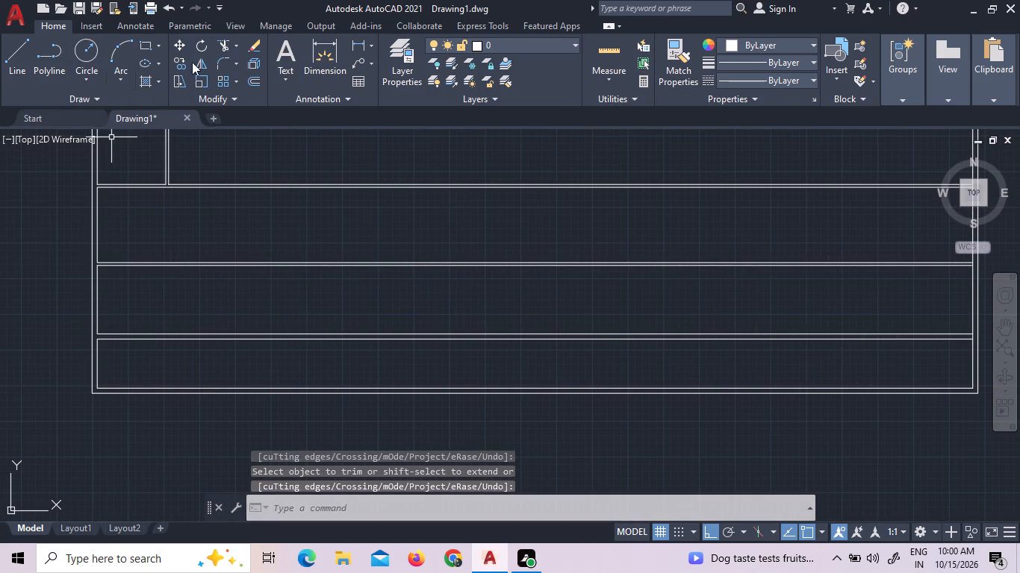
triple_click(252, 80)
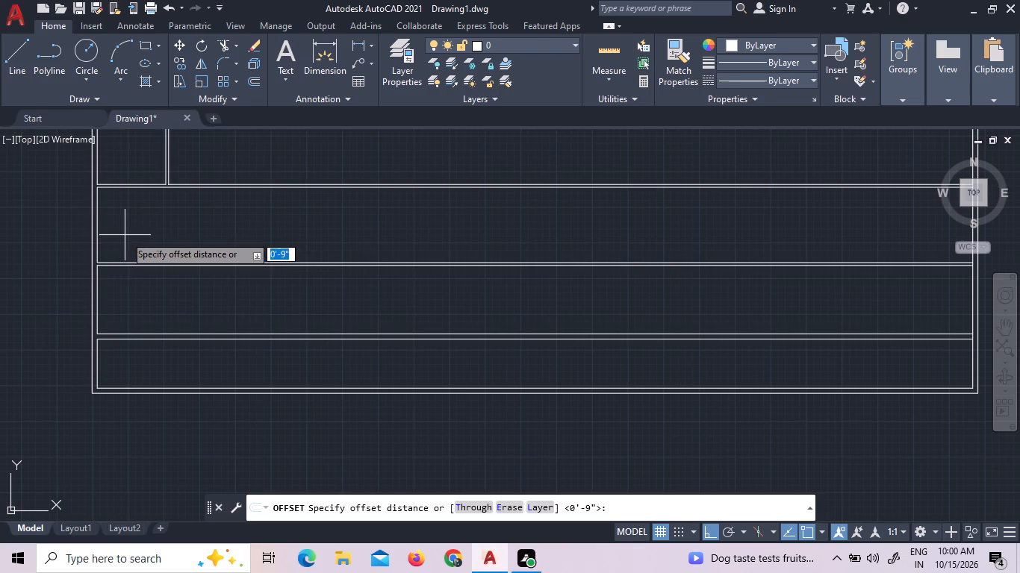
key(8)
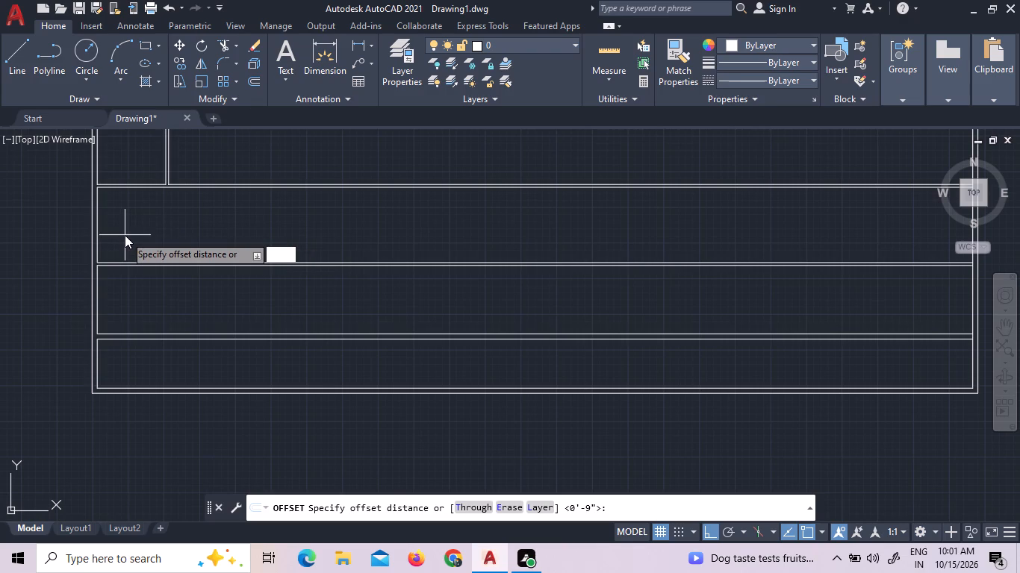
key(apostrophe)
key(Return)
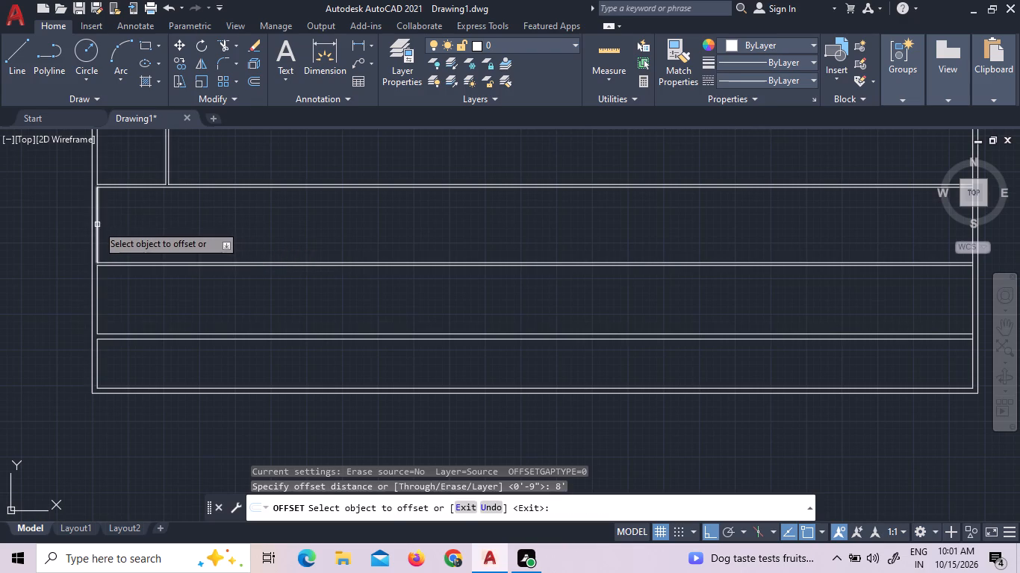
click(96, 225)
click(131, 225)
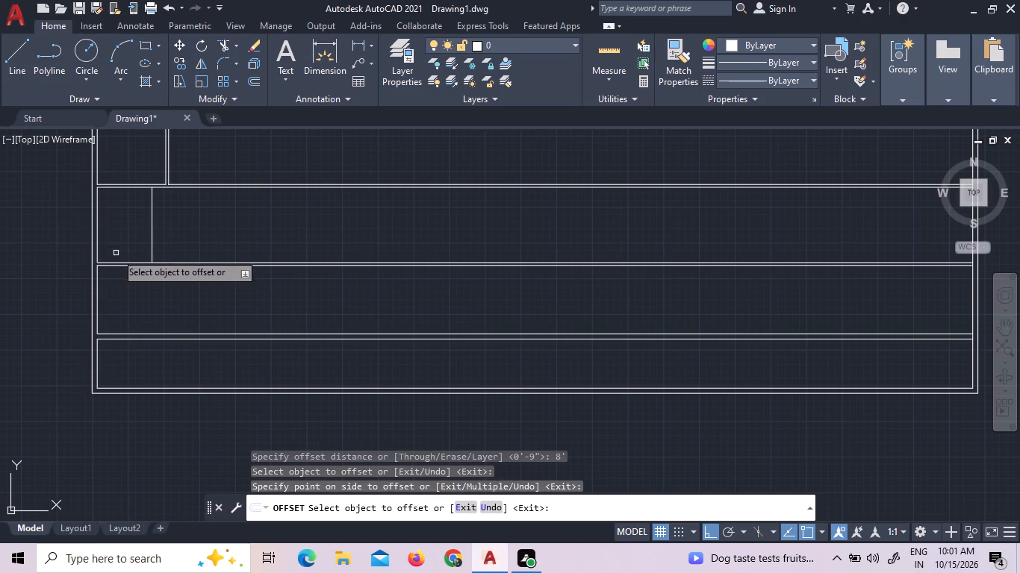
click(98, 287)
click(138, 294)
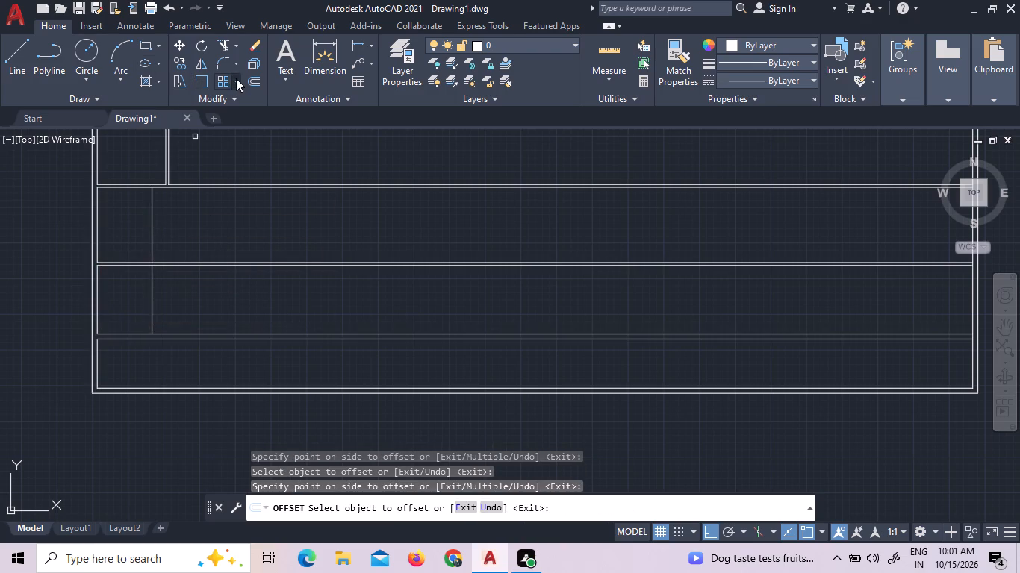
Offset the two new vertical lines in the middle bands 5" to the right to form partition walls.
triple_click(252, 78)
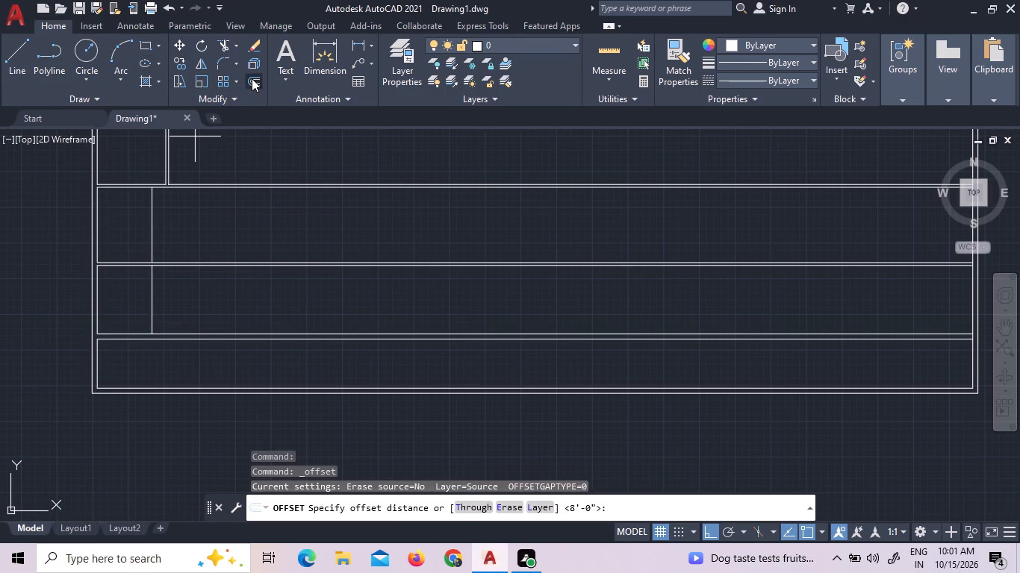
text(5")
key(Return)
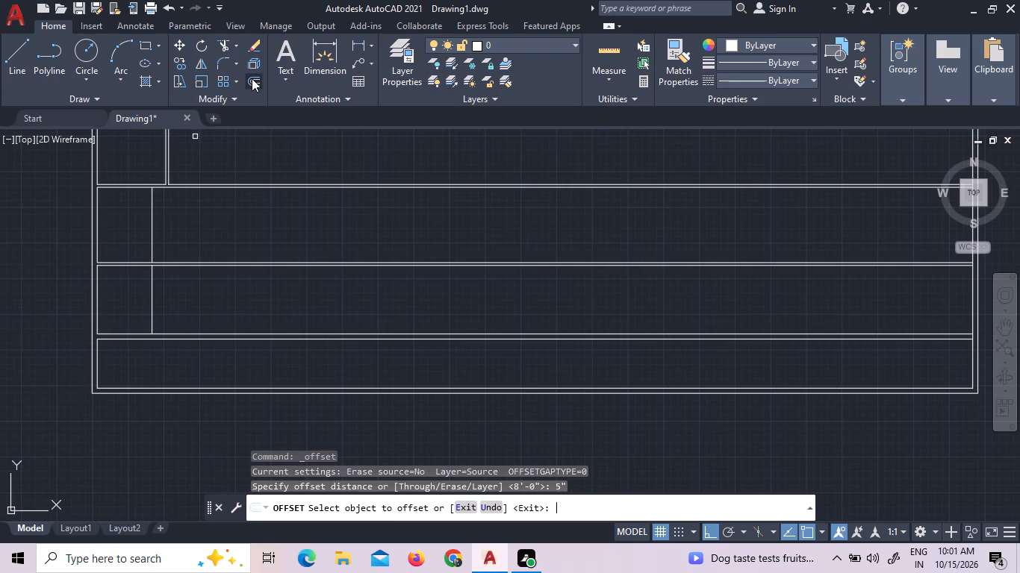
click(153, 207)
click(164, 213)
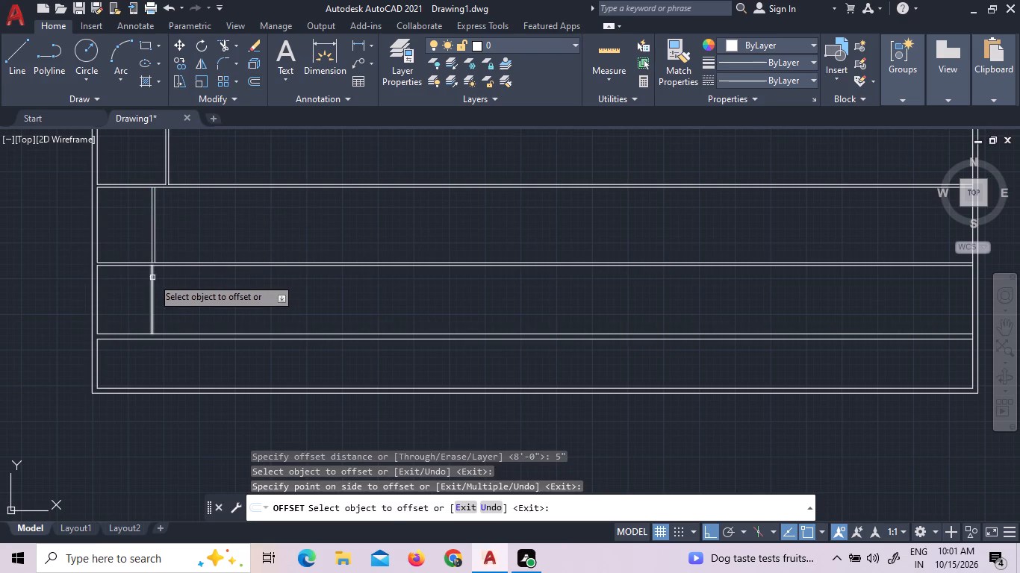
click(150, 278)
click(161, 281)
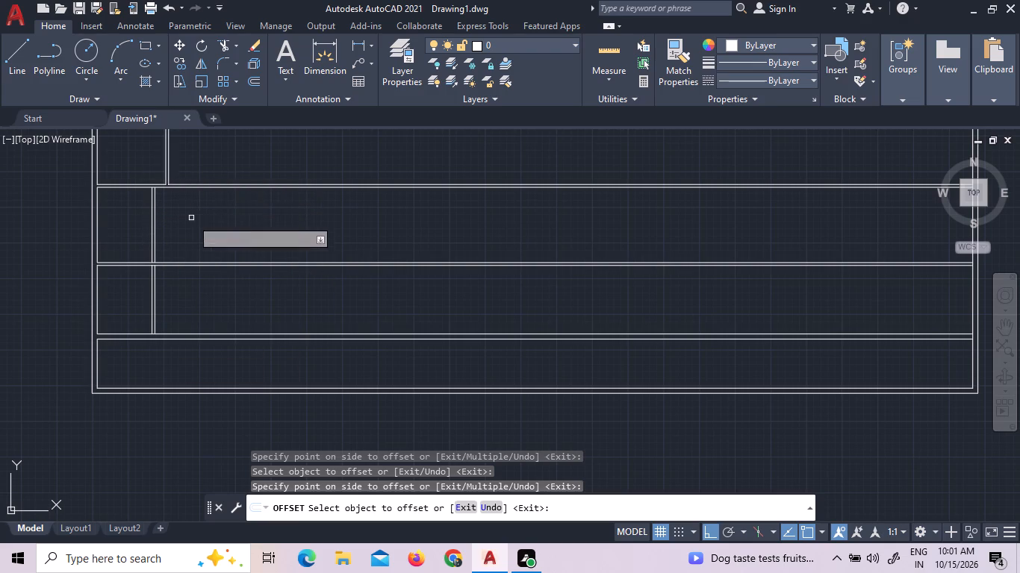
scroll(195, 234, down, 2)
scroll(175, 172, up, 2)
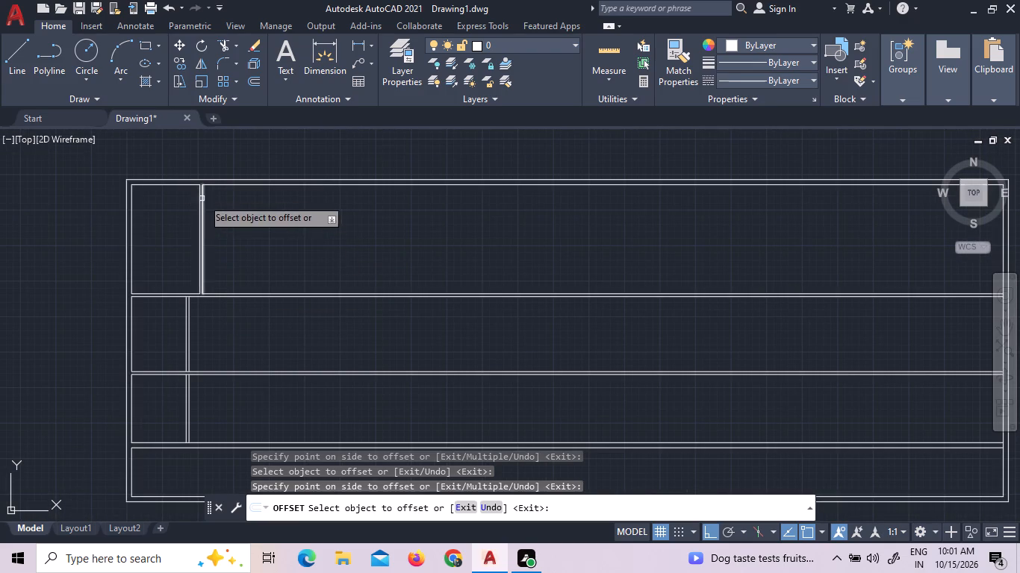
right_click(273, 214)
click(293, 231)
Draw a vertical jamb line across the 9" top wall above the top-left room, between its outer and inner lines.
scroll(196, 192, up, 1)
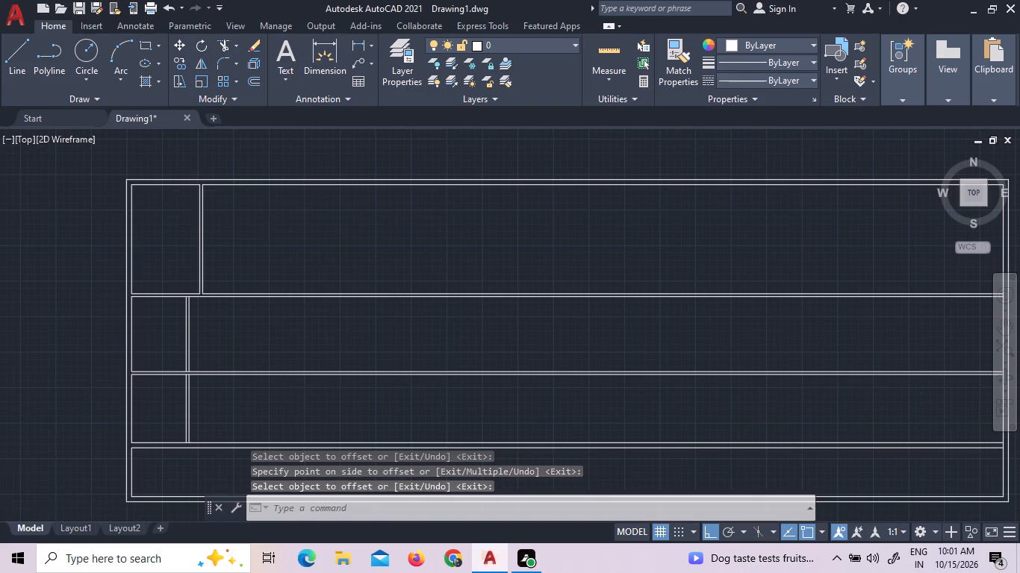
scroll(196, 192, up, 1)
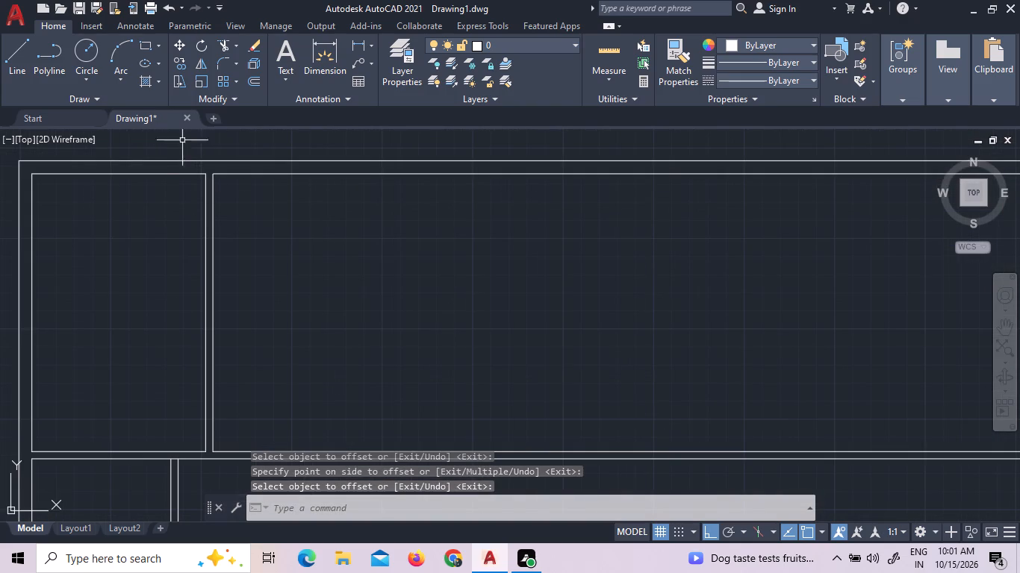
scroll(58, 153, up, 2)
scroll(139, 237, down, 1)
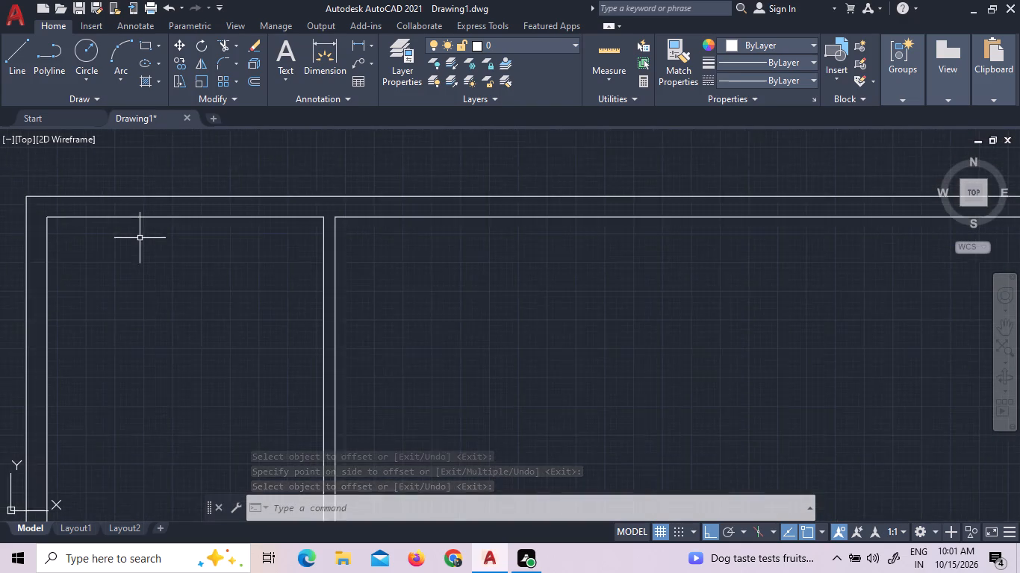
scroll(141, 239, down, 1)
scroll(79, 195, up, 1)
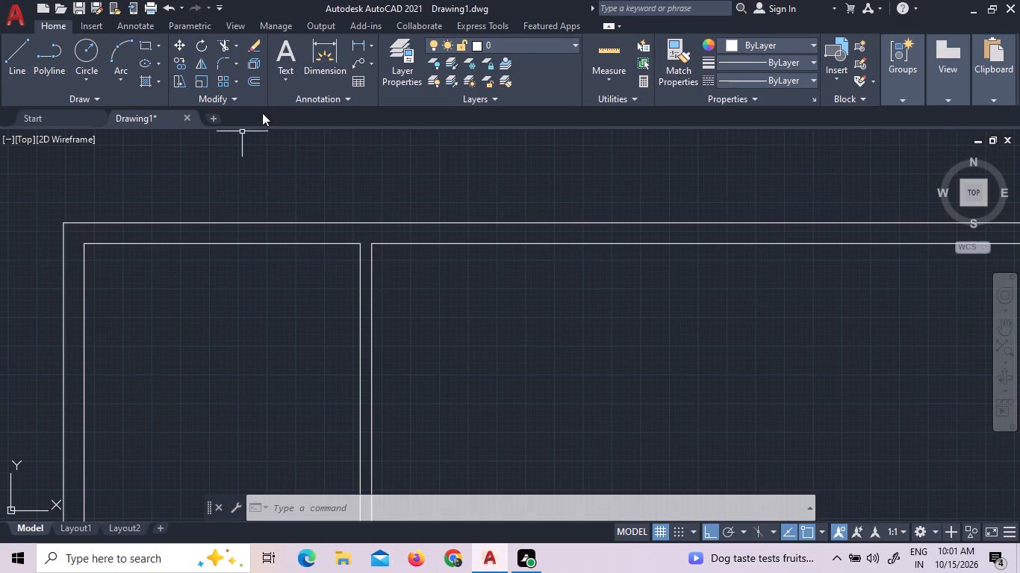
click(23, 58)
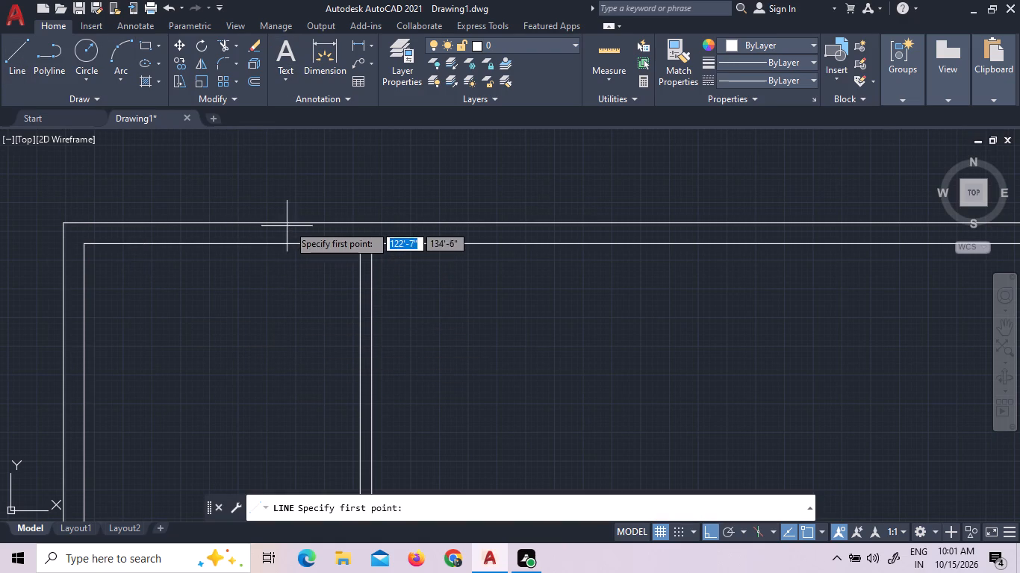
scroll(286, 227, up, 4)
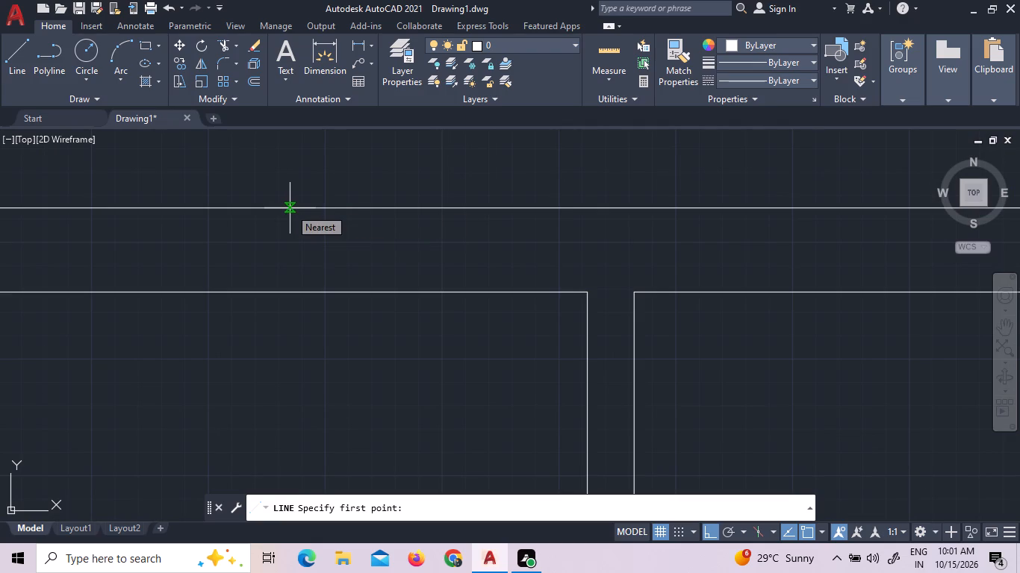
click(290, 208)
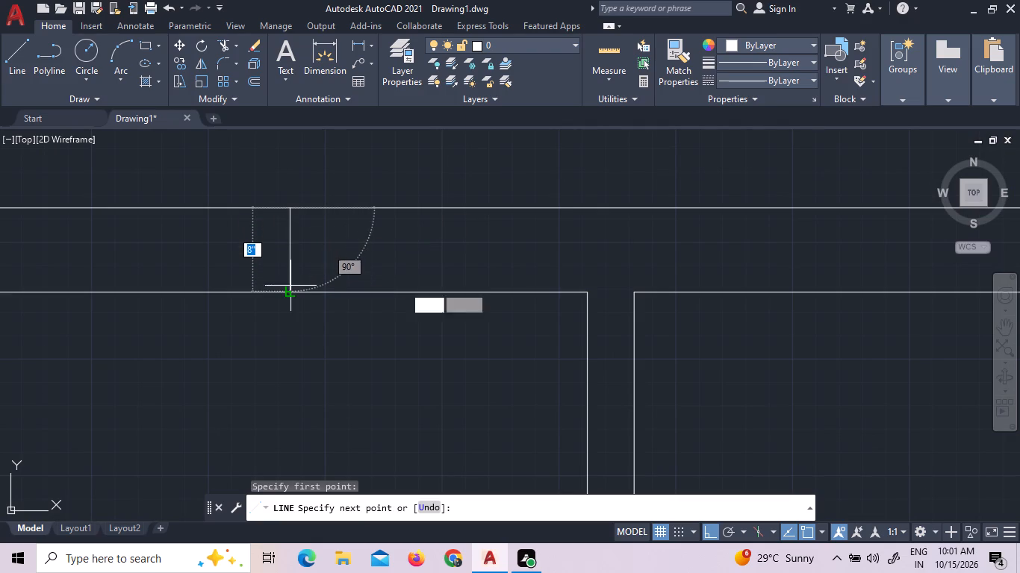
click(292, 292)
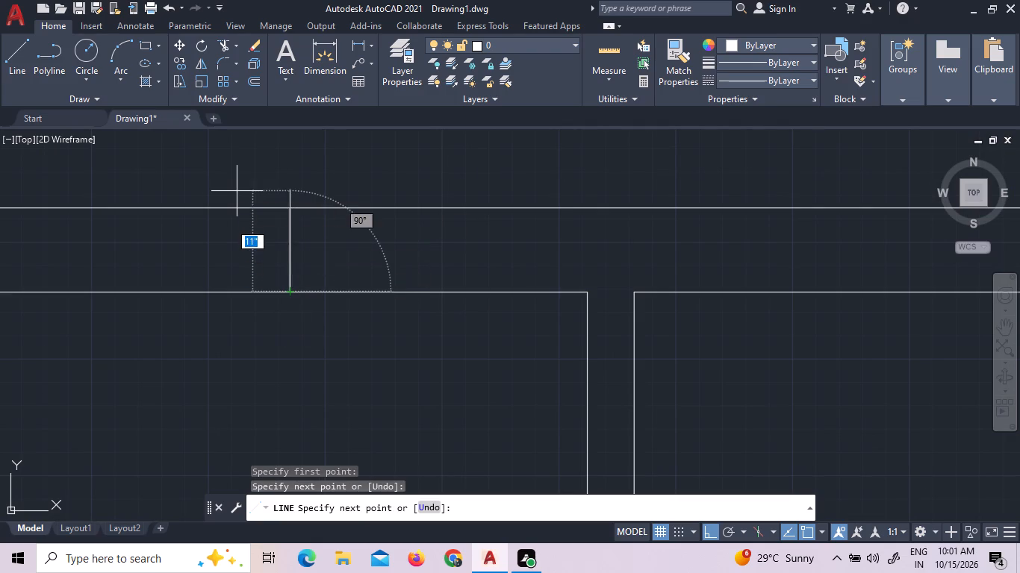
right_click(239, 187)
click(248, 199)
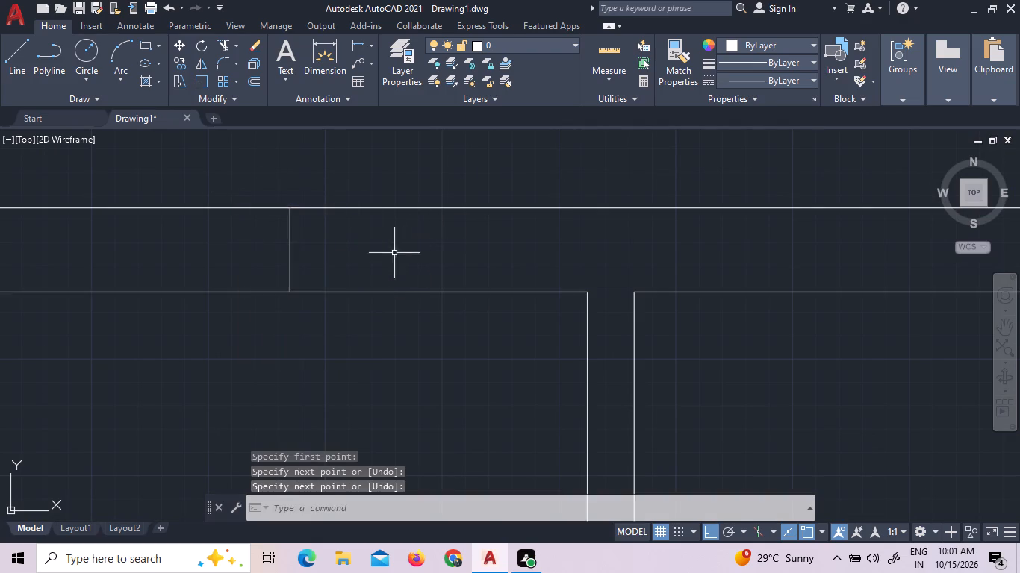
Offset the jamb line in the top wall 3' to the left.
scroll(394, 253, down, 2)
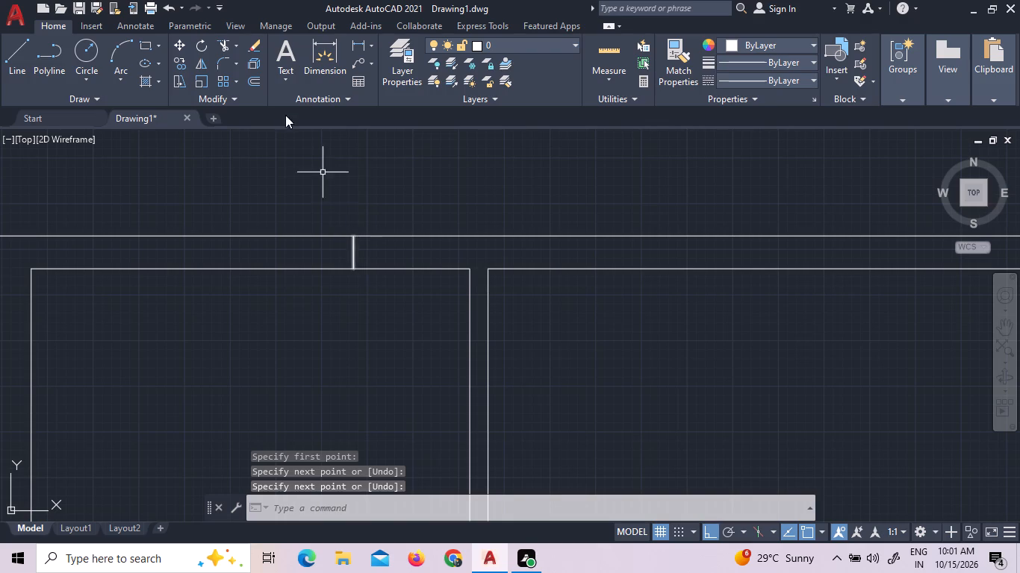
click(247, 78)
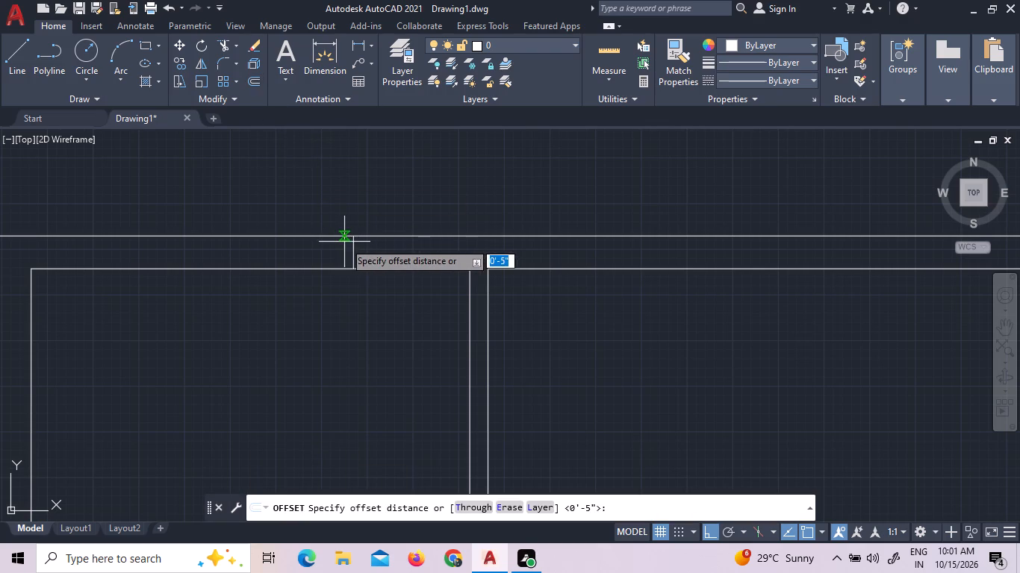
click(350, 250)
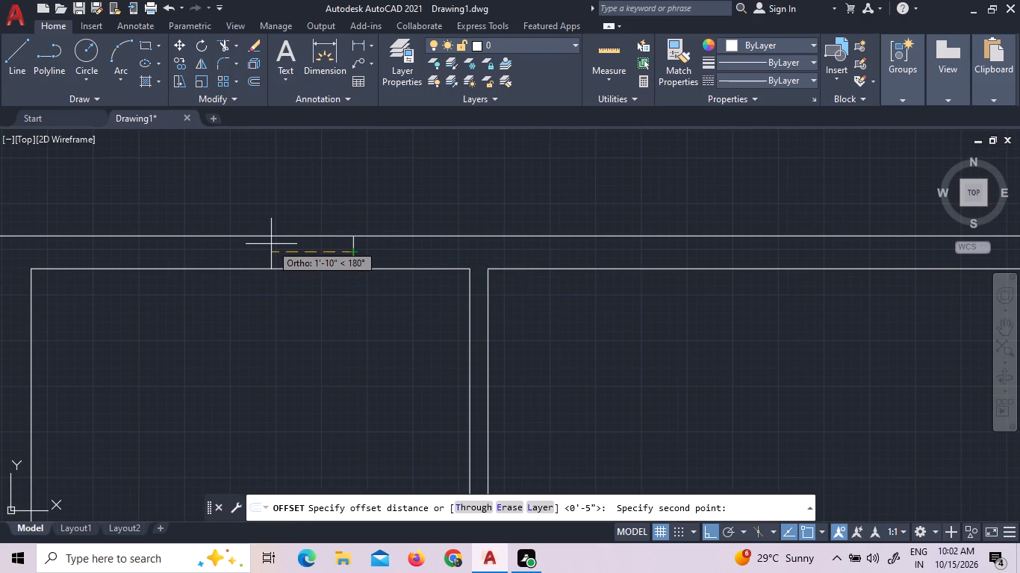
text(3')
key(Return)
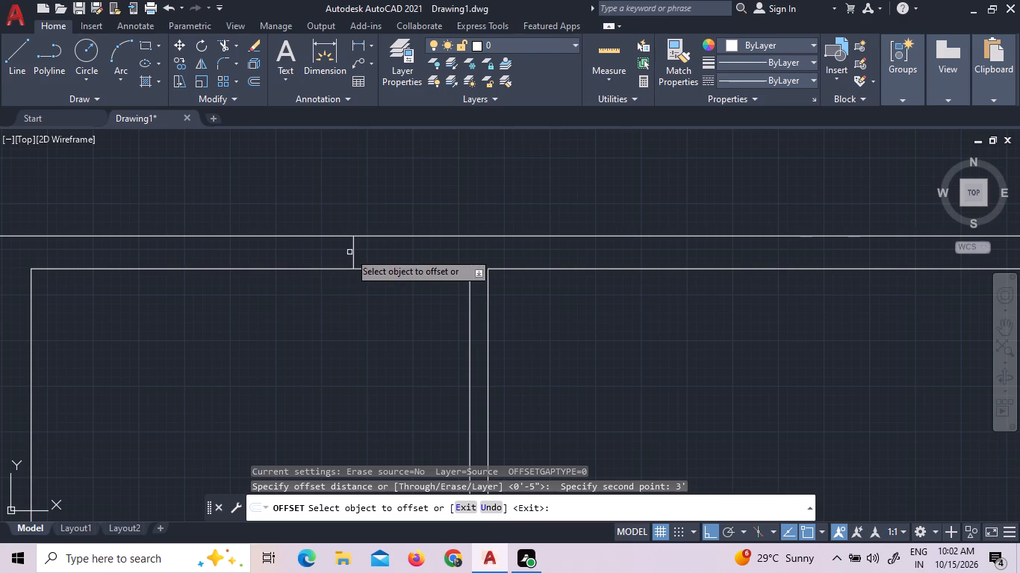
click(352, 251)
click(299, 254)
right_click(299, 255)
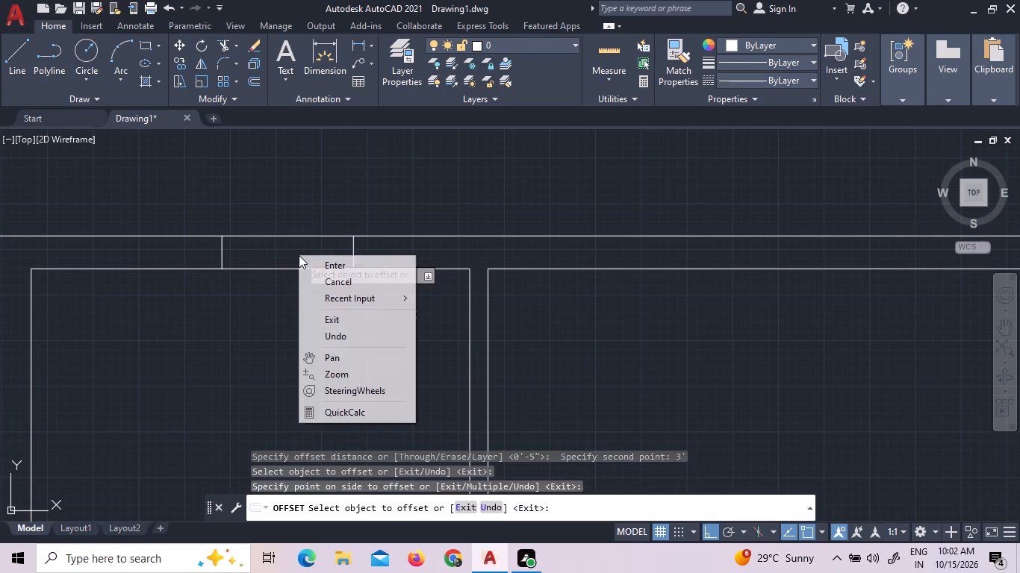
click(304, 263)
Trim both top wall lines between the two jamb lines to open the doorway of the top-left room.
click(231, 50)
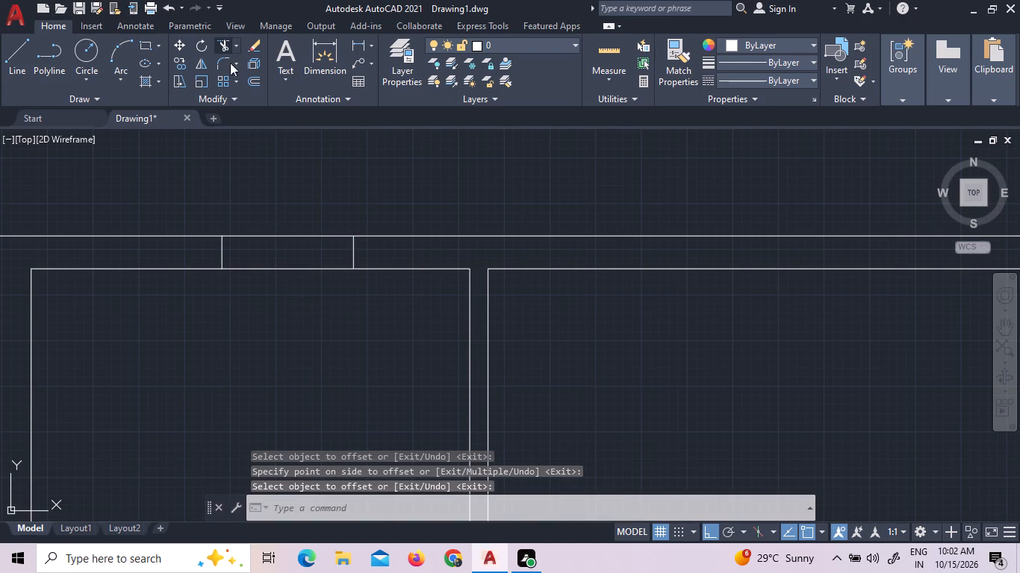
drag(256, 286, 257, 279)
click(265, 221)
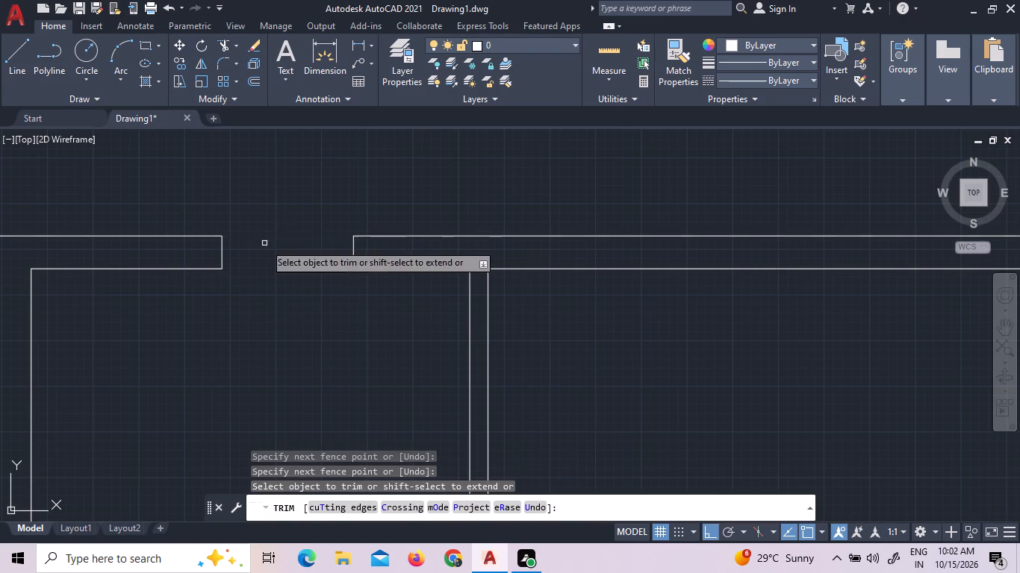
Draw a three-sided line outline outside the top-left doorway, going 3' up from the top wall, 7' right and 3' back down.
scroll(277, 271, down, 1)
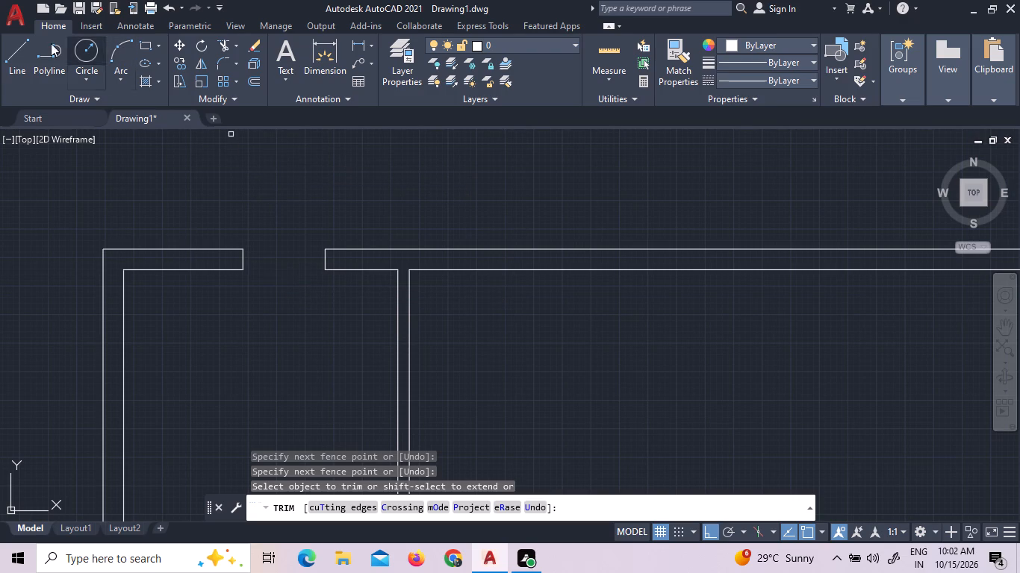
click(11, 60)
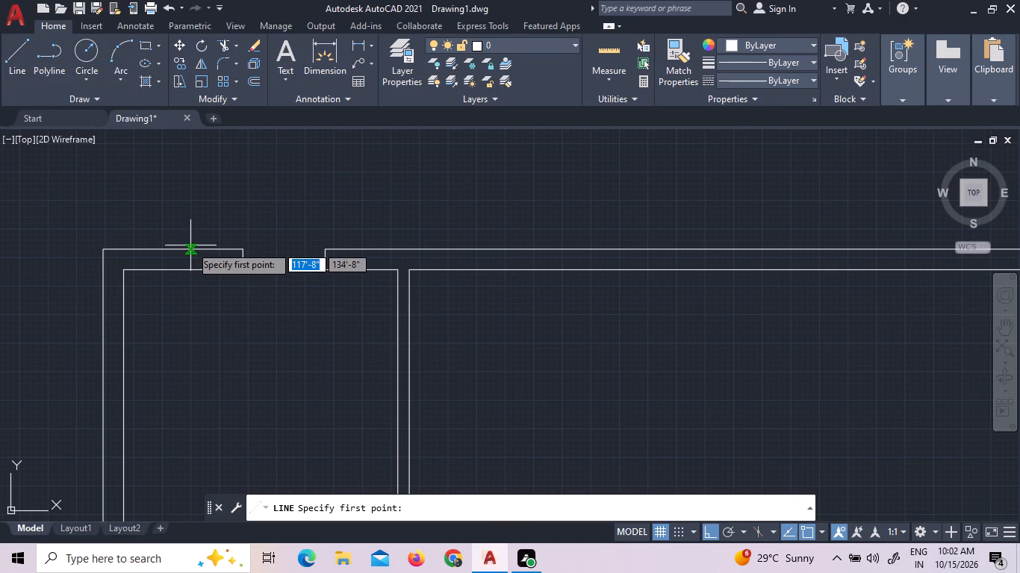
scroll(196, 252, up, 3)
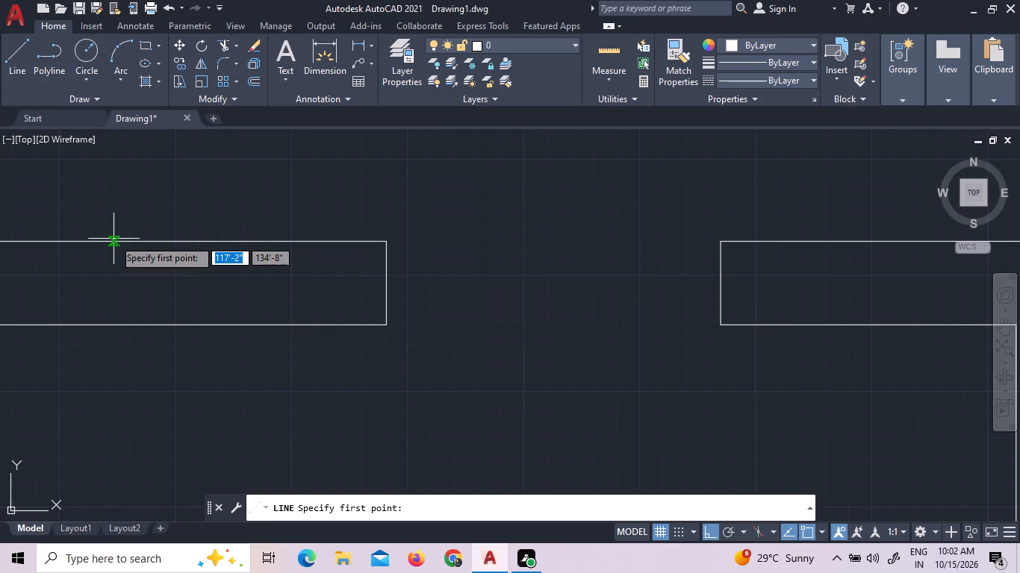
scroll(141, 313, down, 2)
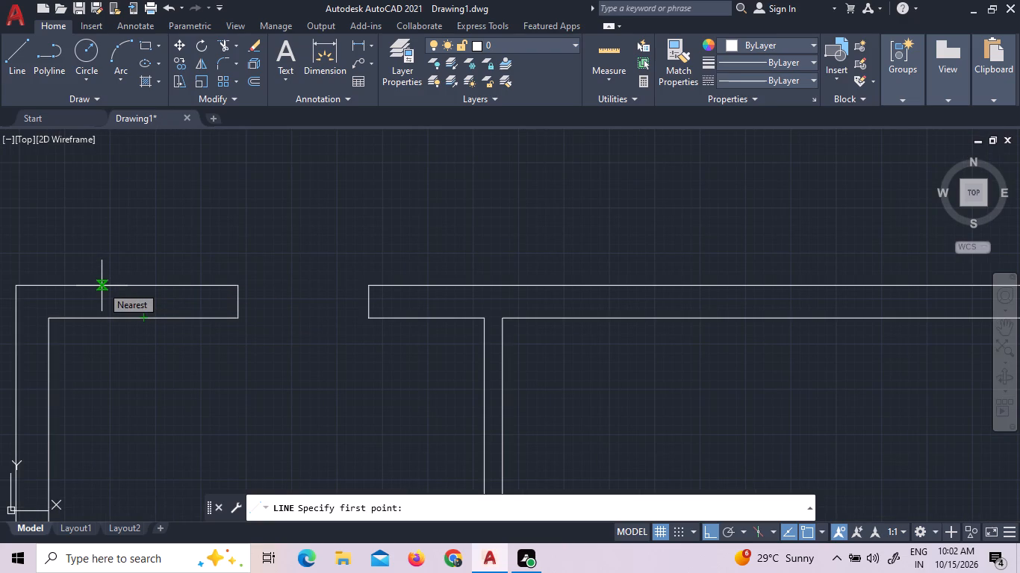
scroll(102, 286, up, 5)
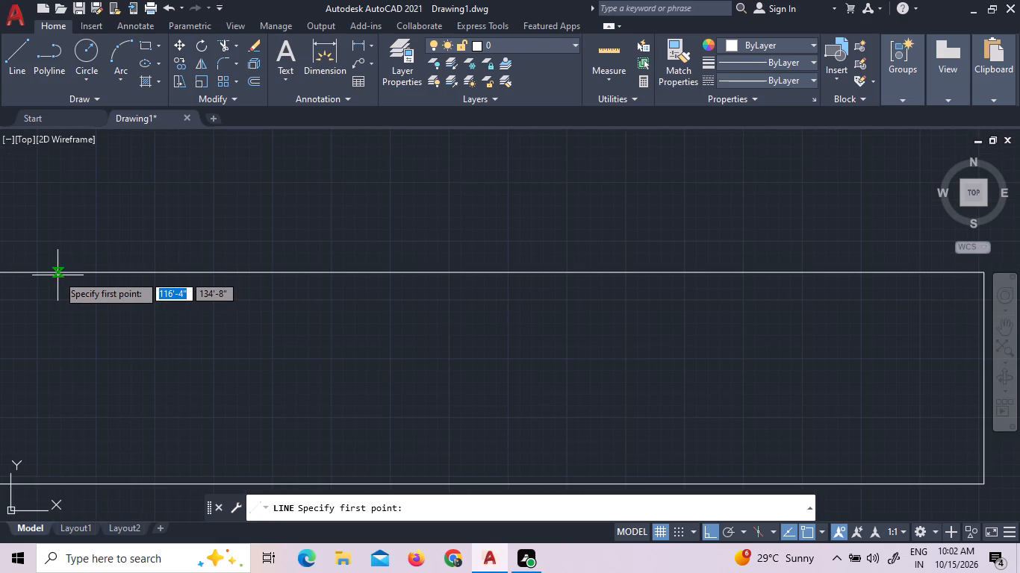
click(57, 273)
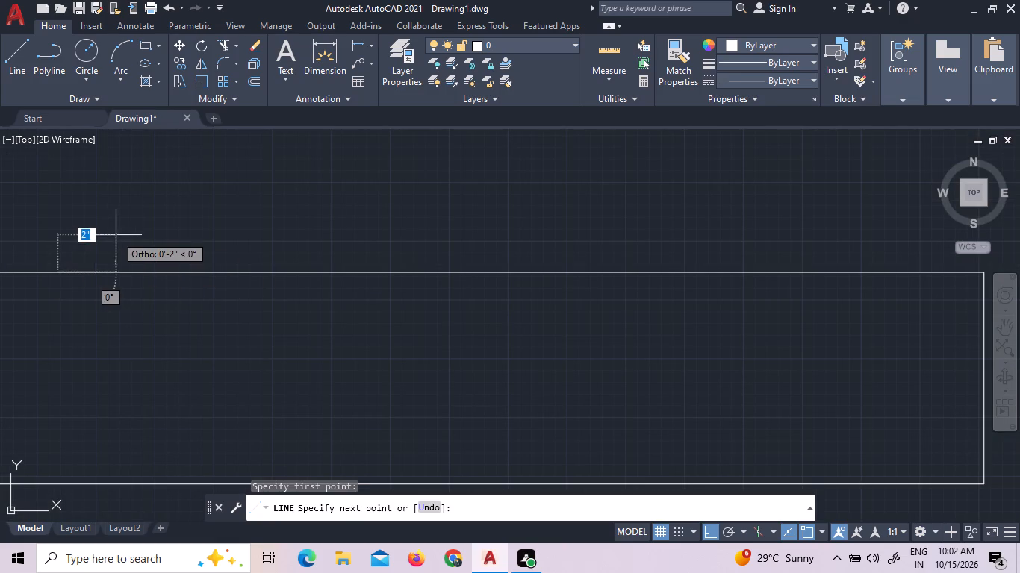
scroll(115, 244, down, 5)
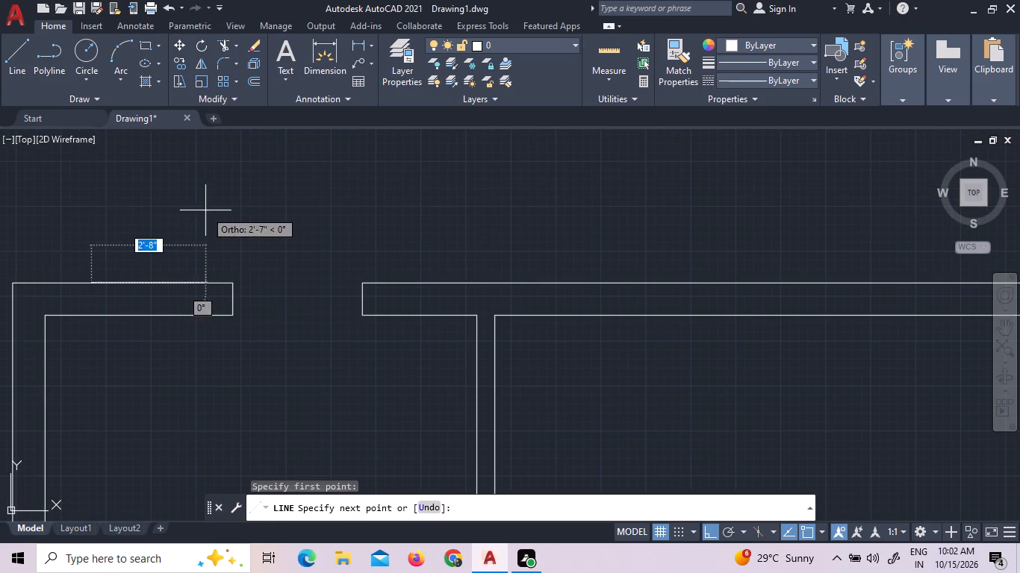
click(86, 189)
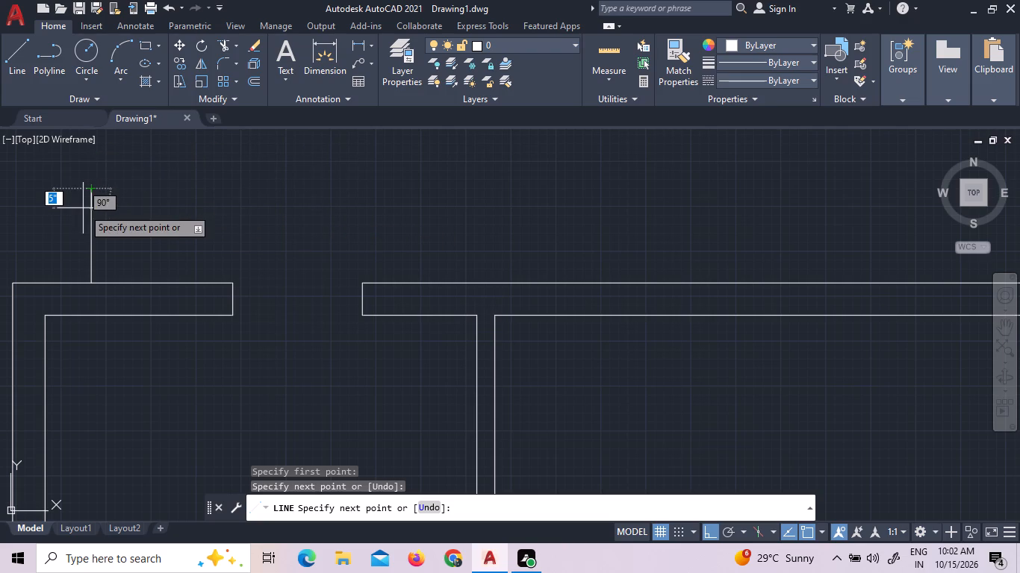
key(u)
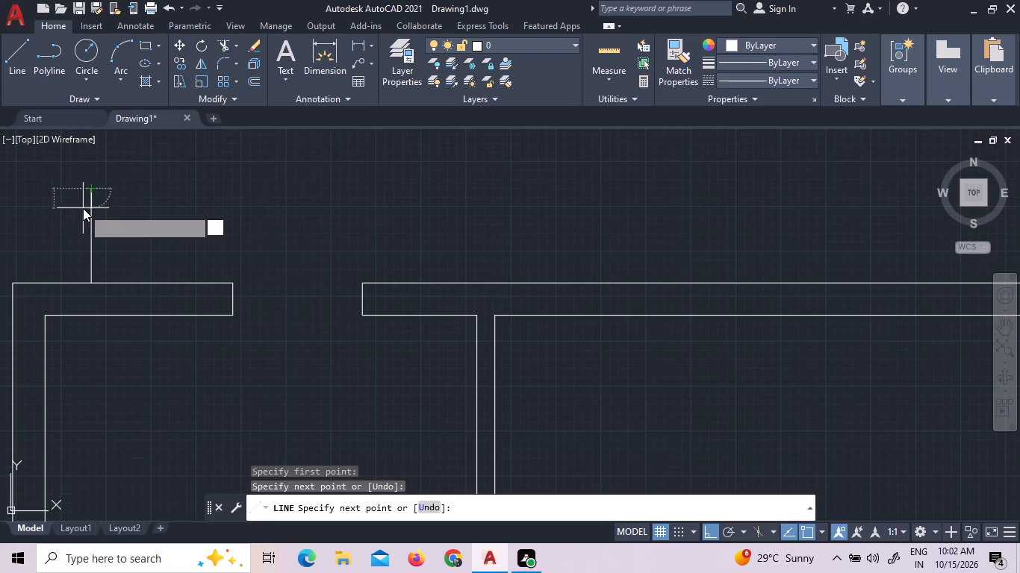
key(Return)
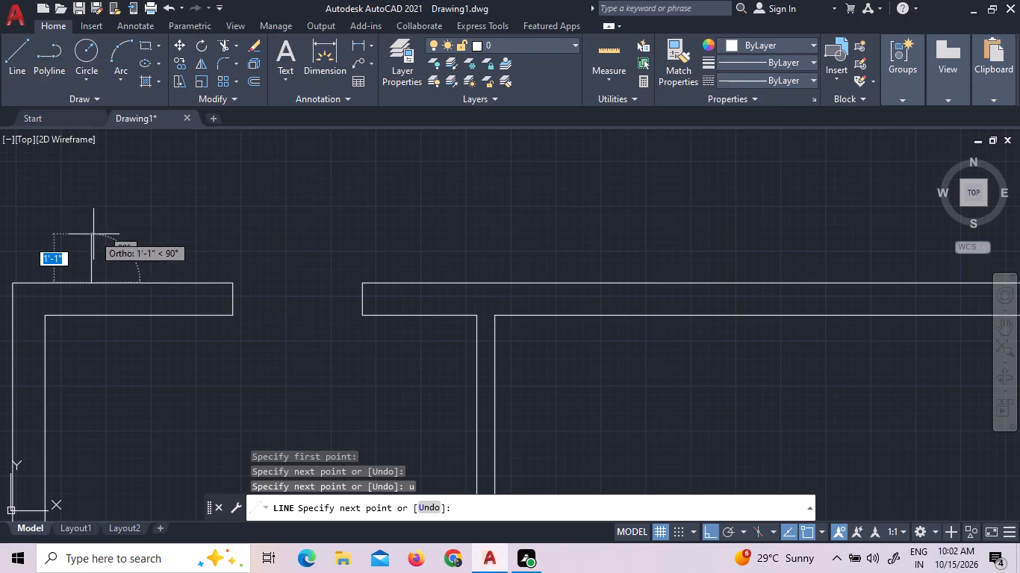
text(3')
key(Return)
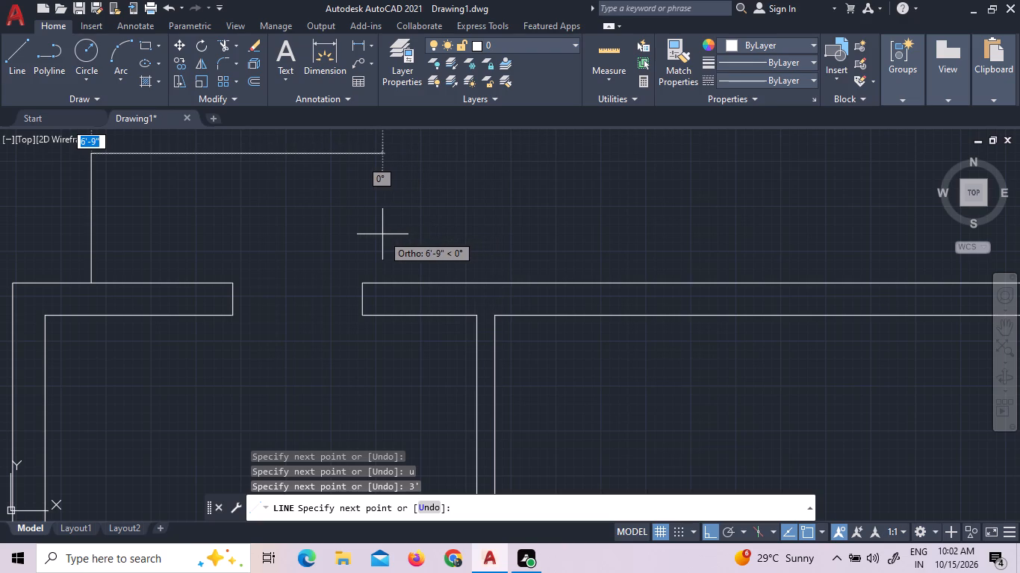
text(7')
key(Return)
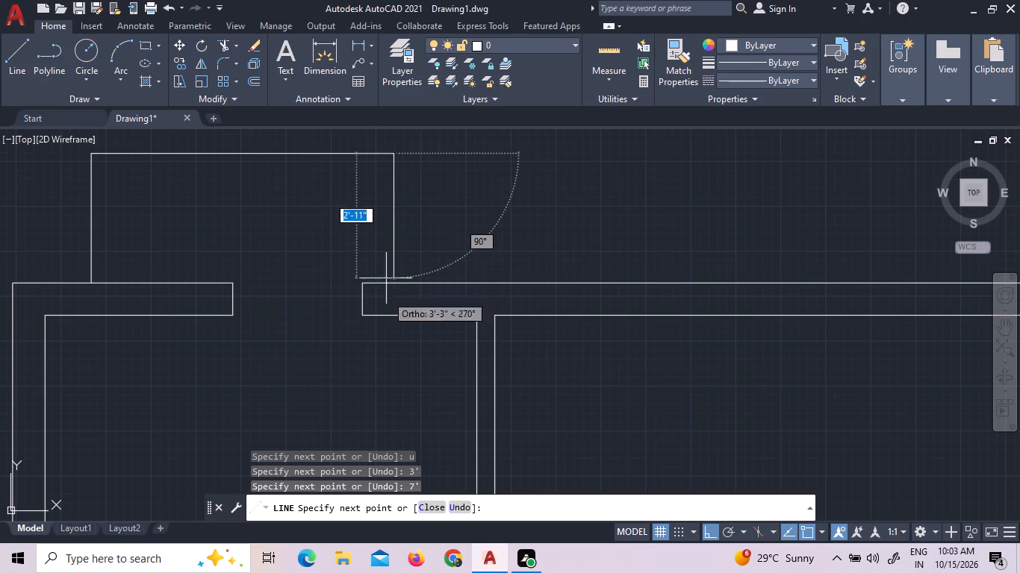
text(3')
key(Return)
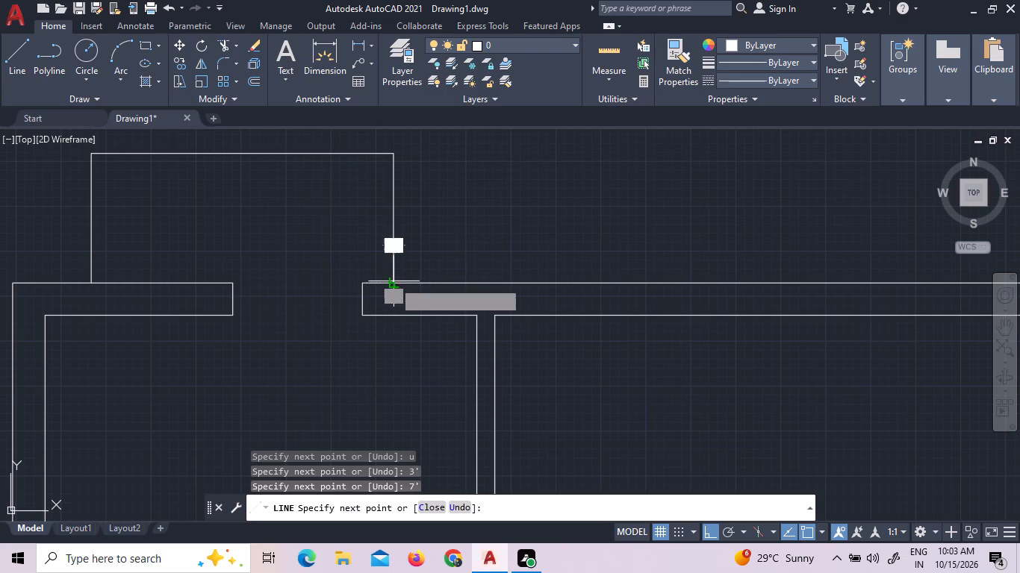
right_click(322, 221)
click(329, 231)
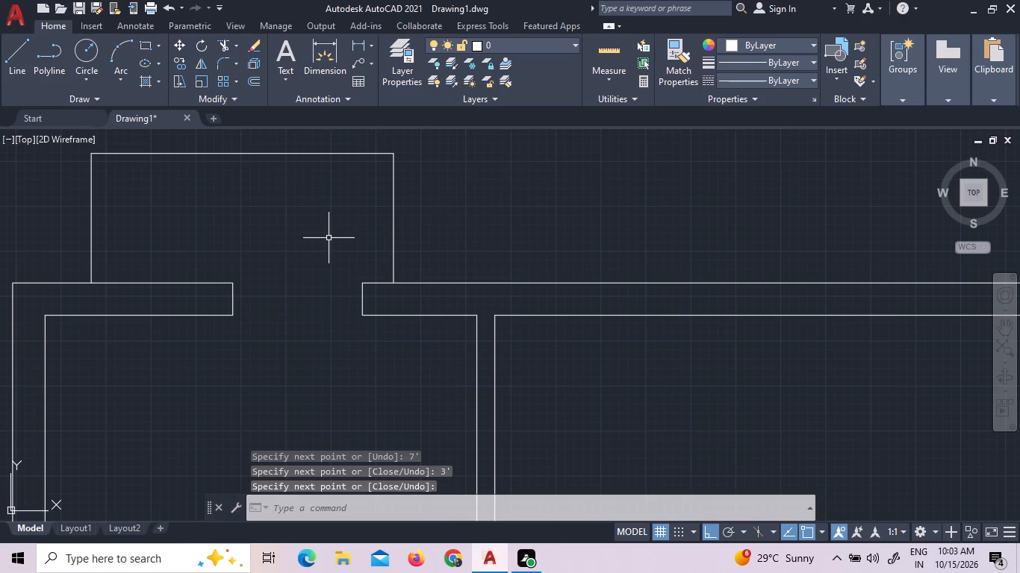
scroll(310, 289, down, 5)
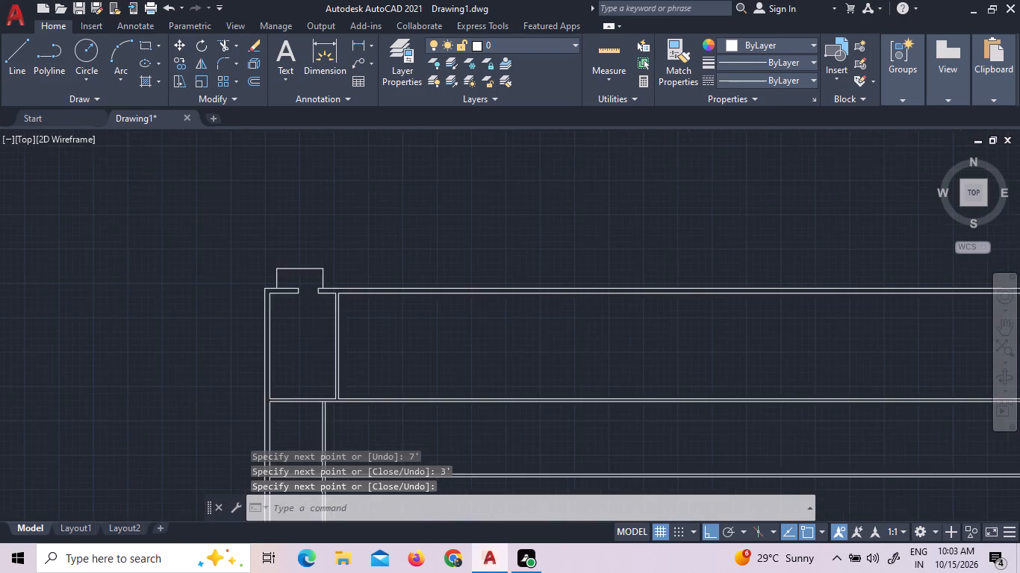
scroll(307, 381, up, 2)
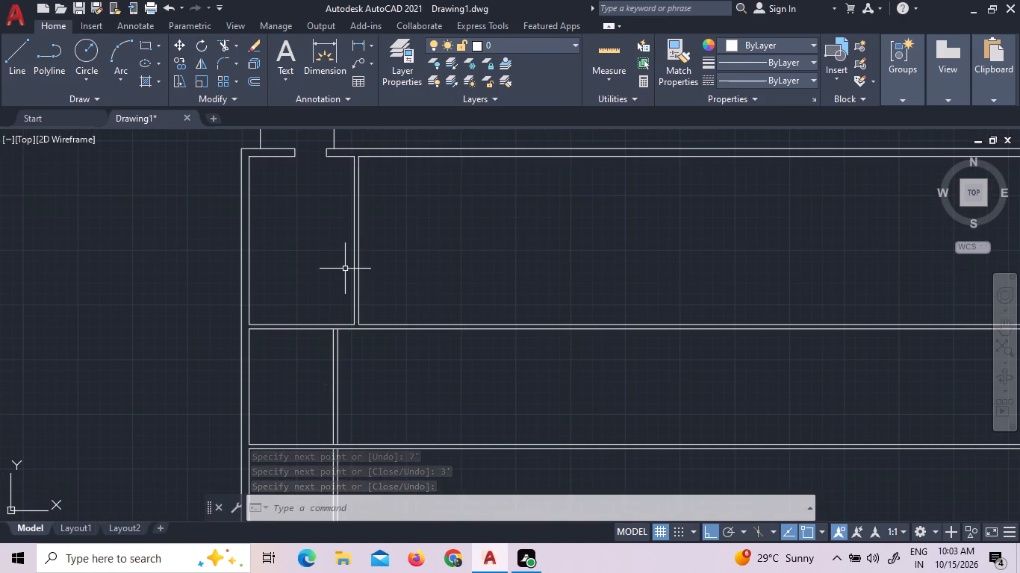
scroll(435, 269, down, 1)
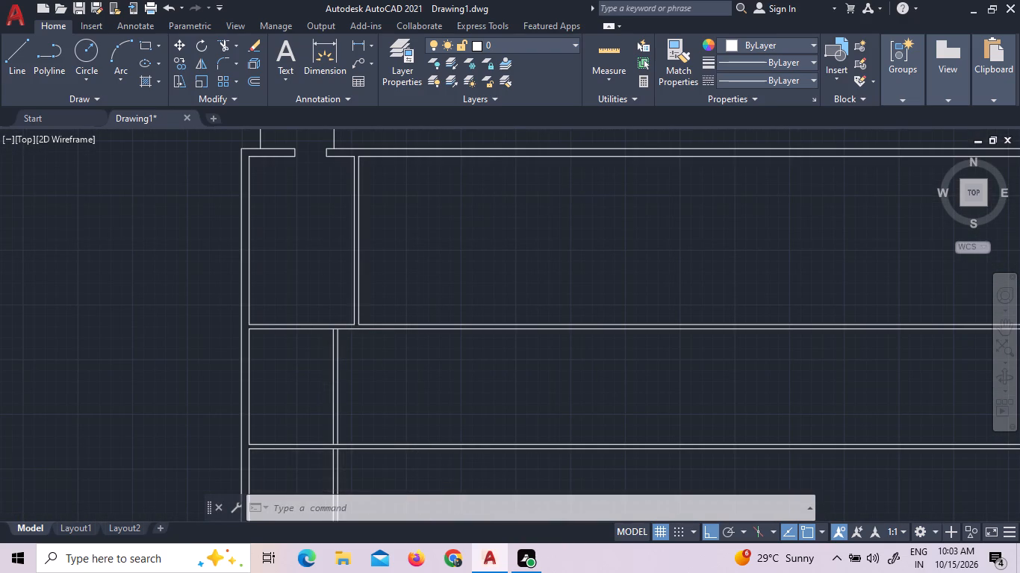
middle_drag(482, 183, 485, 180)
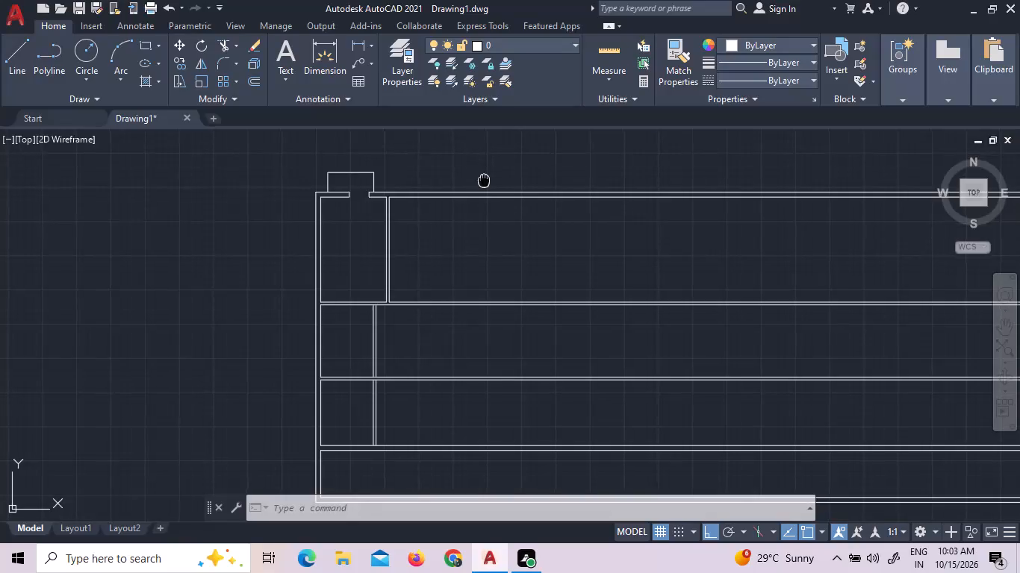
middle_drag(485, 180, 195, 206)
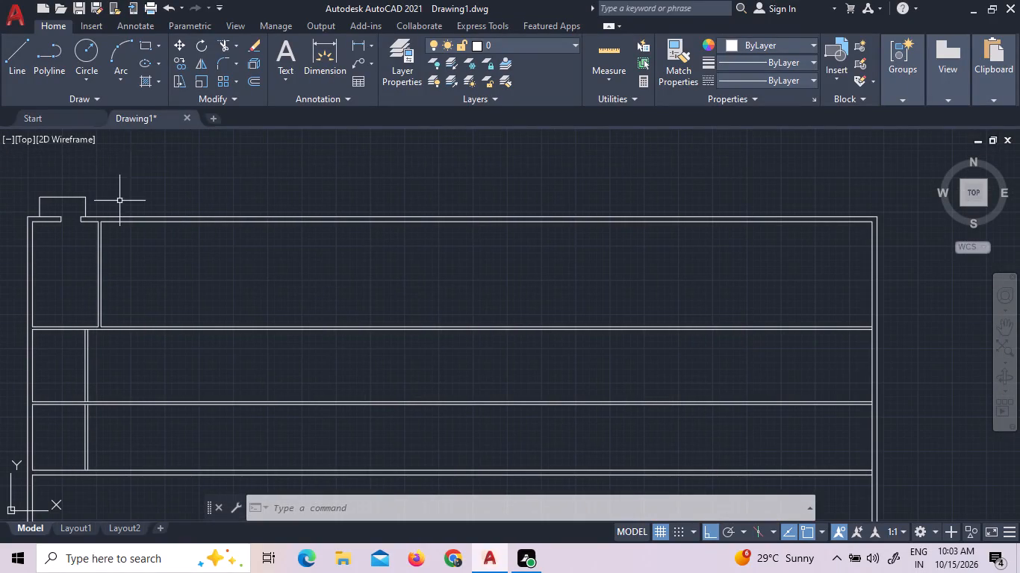
Offset the right-hand line of the top-left room's right wall 6' to the right.
scroll(110, 237, up, 1)
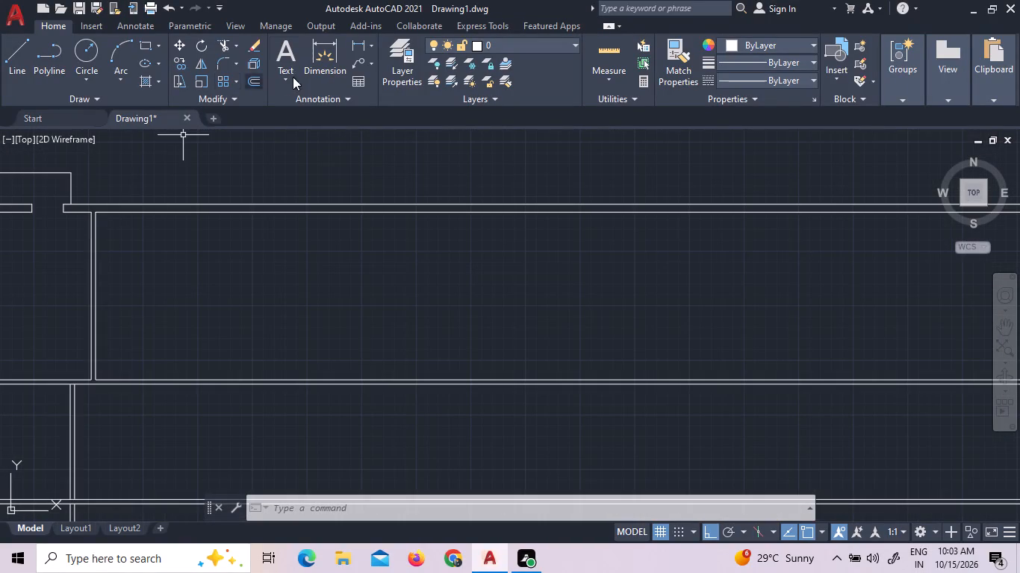
click(255, 84)
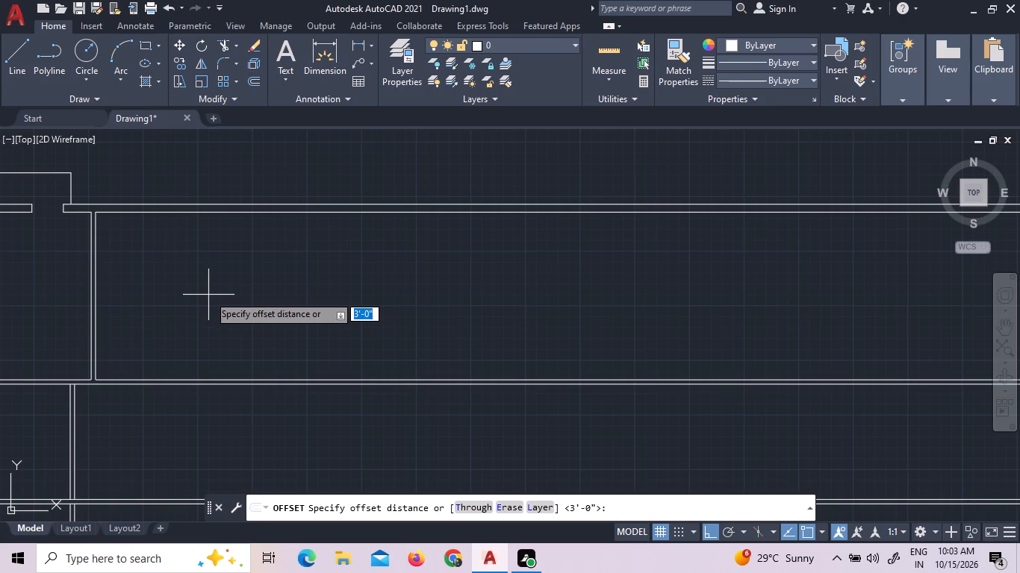
key(6)
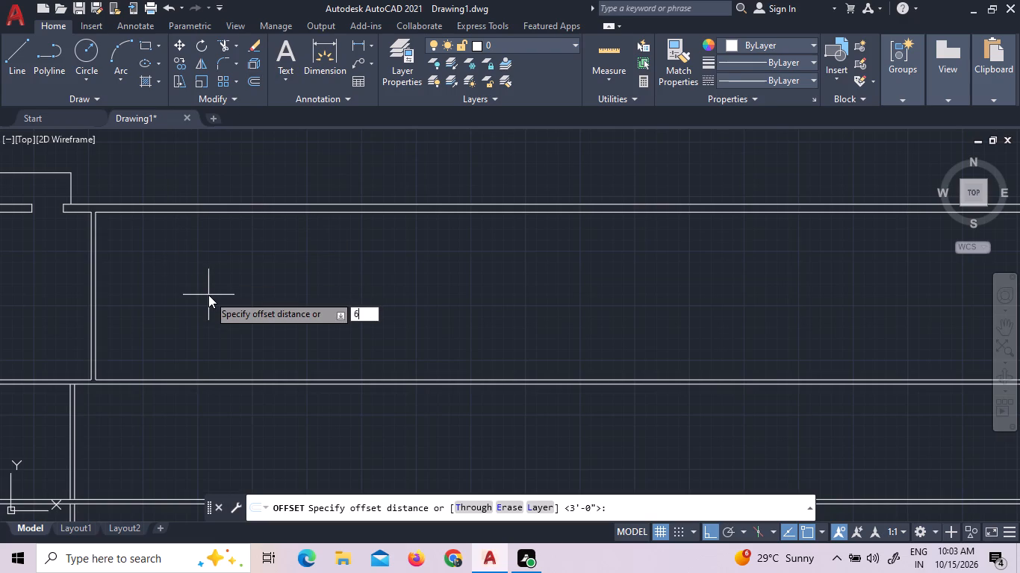
key(apostrophe)
key(Return)
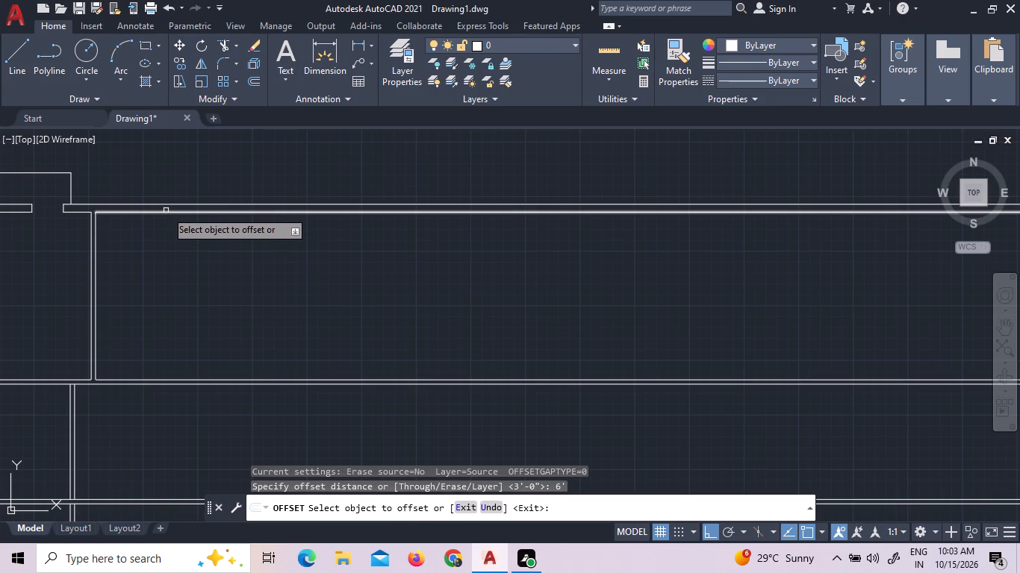
double_click(97, 254)
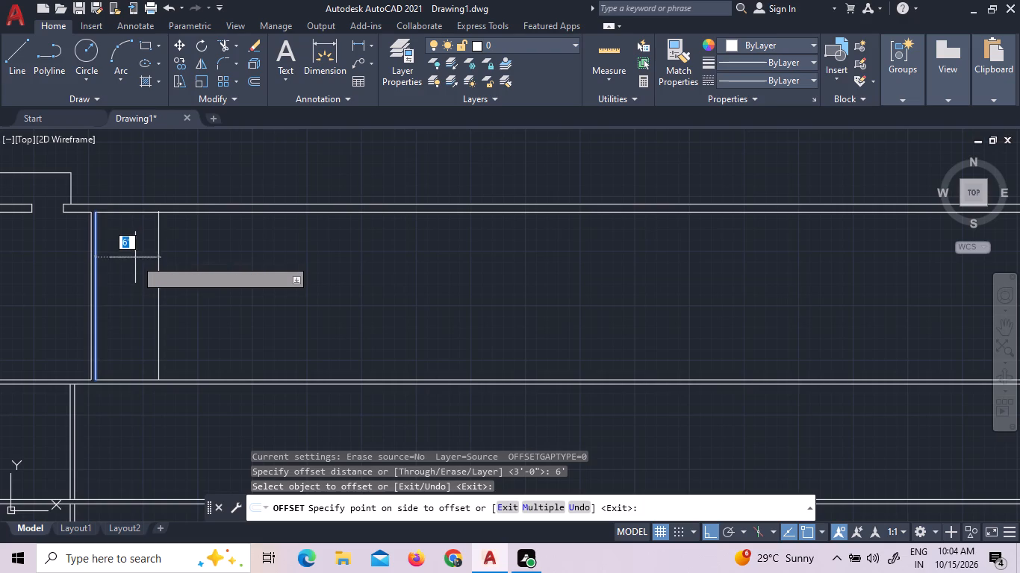
scroll(140, 269, down, 1)
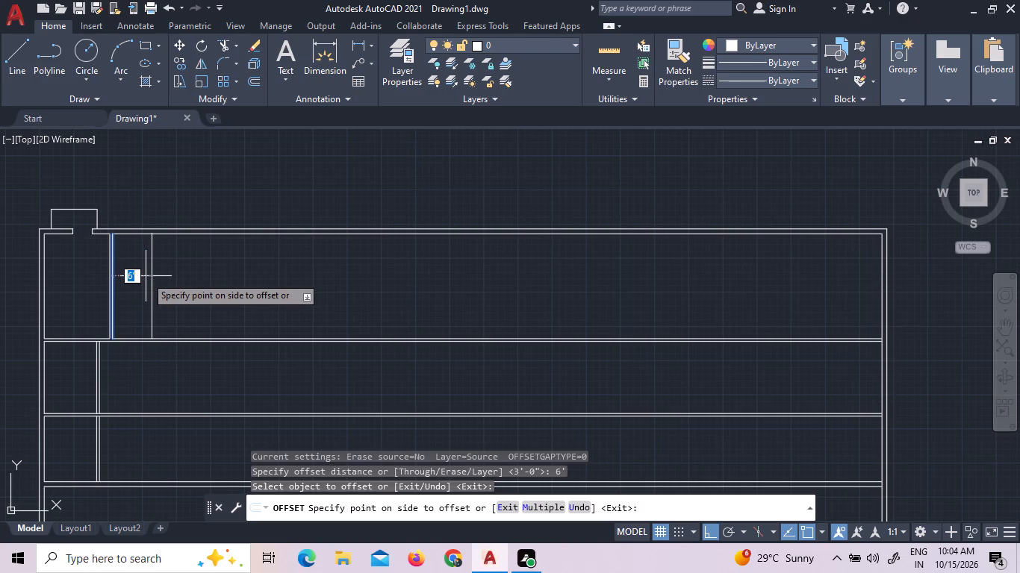
double_click(146, 276)
Offset the new vertical line 5" to the right to give the partition its wall thickness.
scroll(146, 276, up, 2)
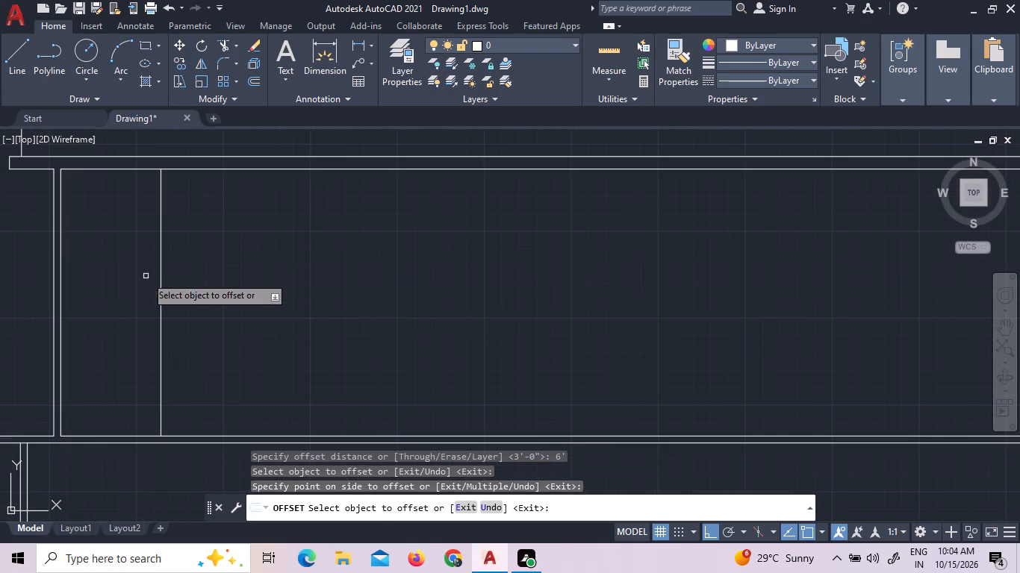
click(255, 77)
key(5)
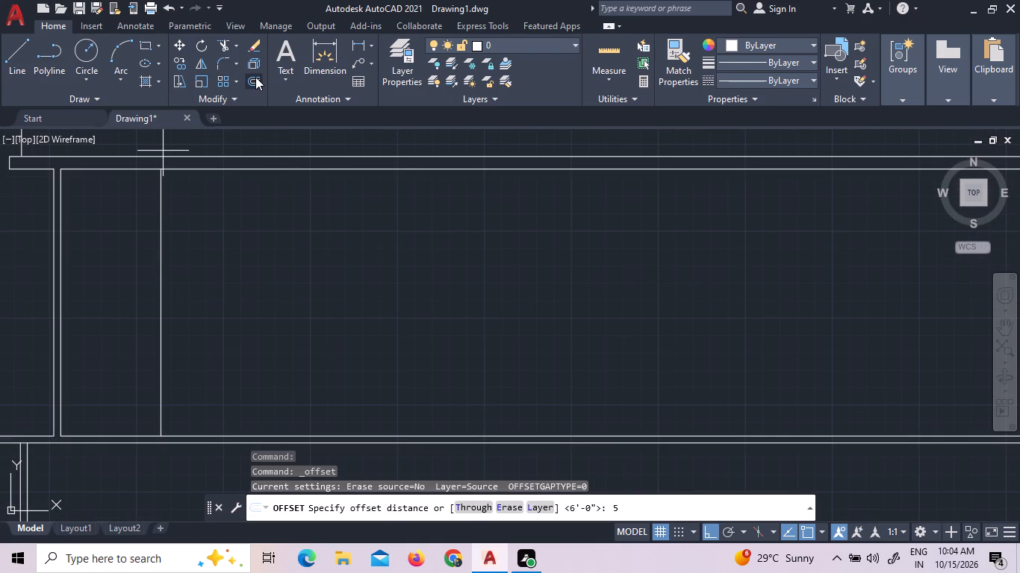
key(shift+quotedbl)
key(Return)
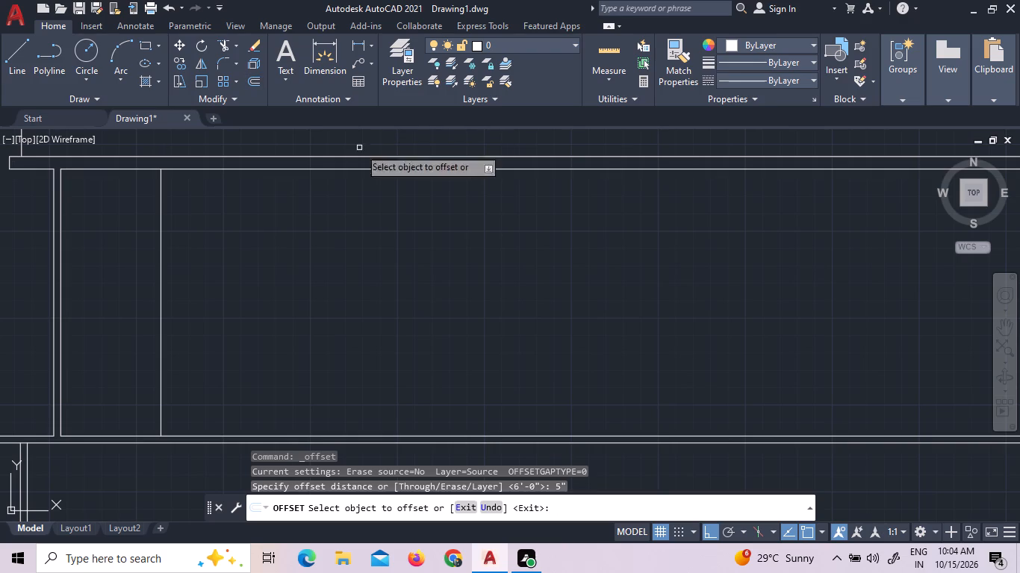
click(160, 236)
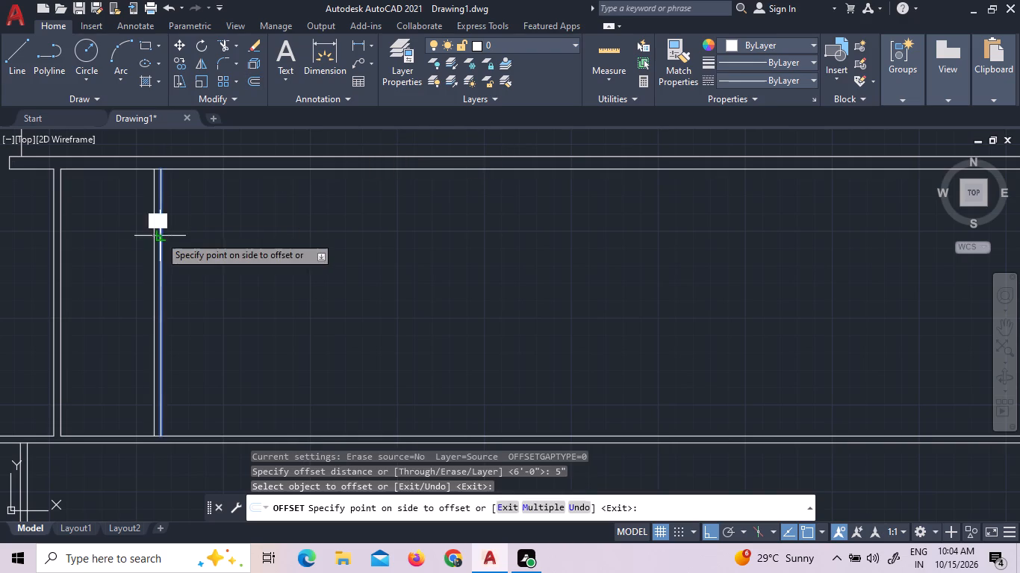
click(176, 239)
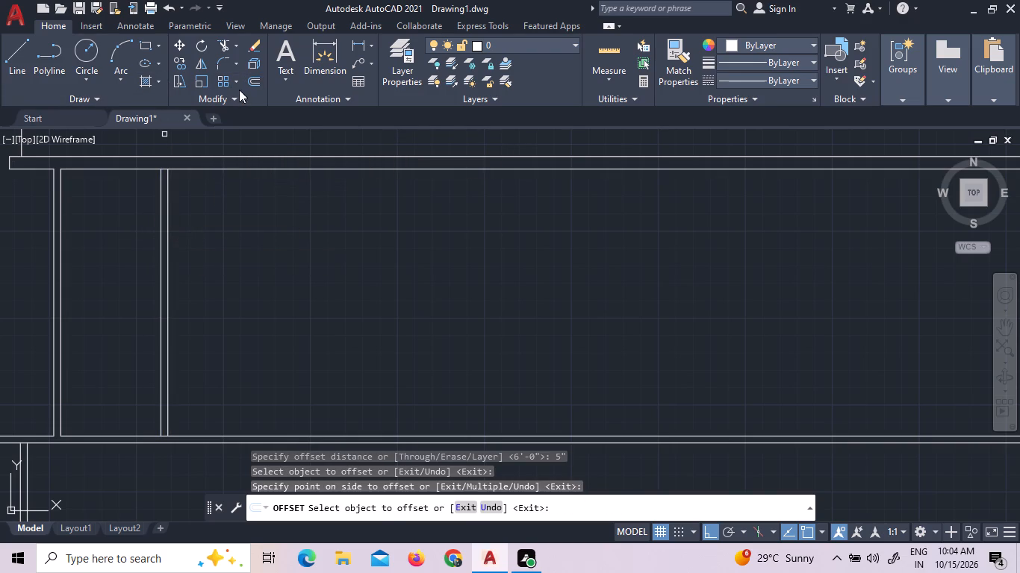
Offset the inner line of the top wall 5' downward, beside the top-left room.
click(249, 84)
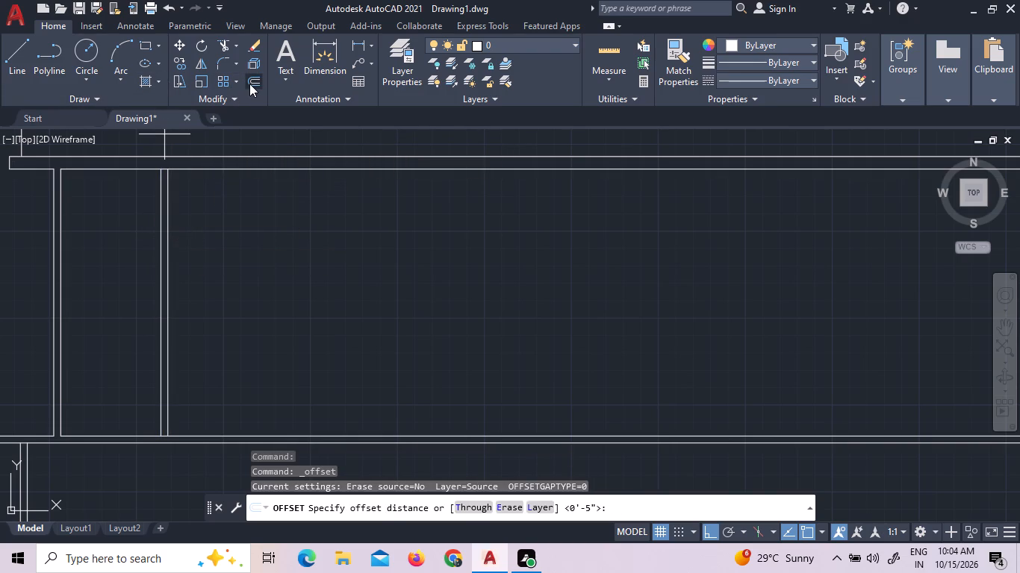
click(249, 84)
text(5')
key(Return)
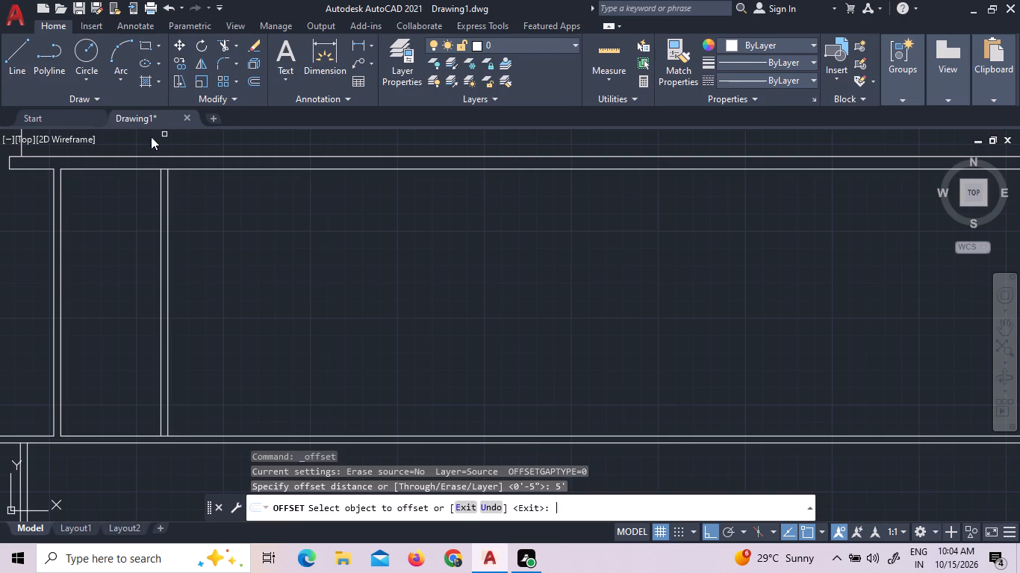
click(124, 170)
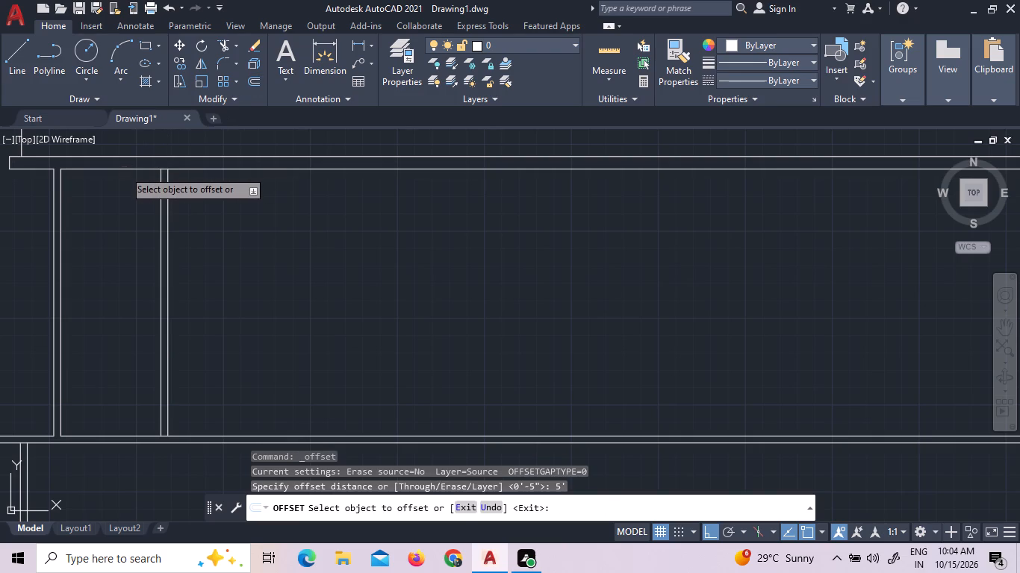
click(122, 198)
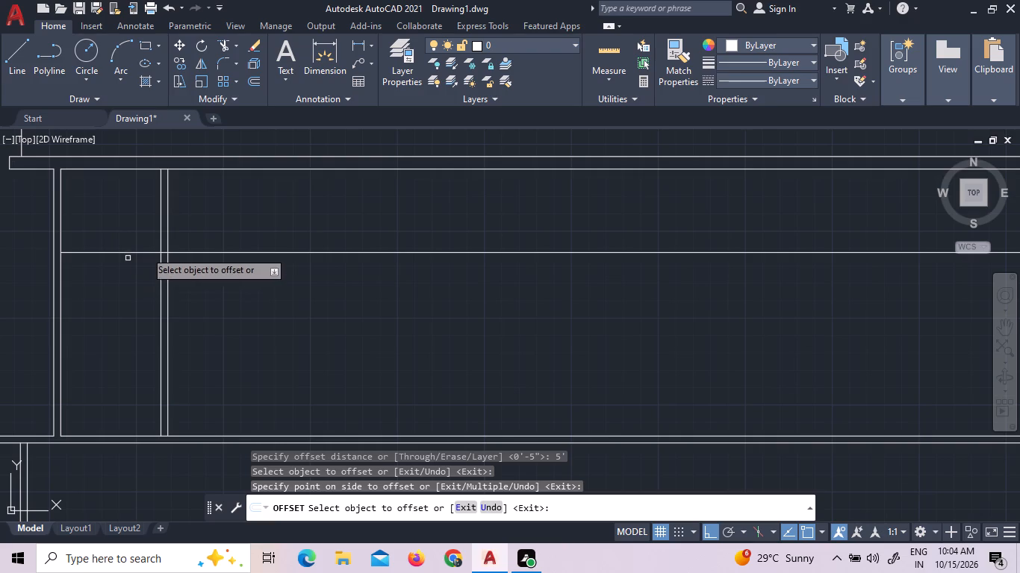
Offset the new horizontal line 5" downward to form the first cross wall.
click(248, 79)
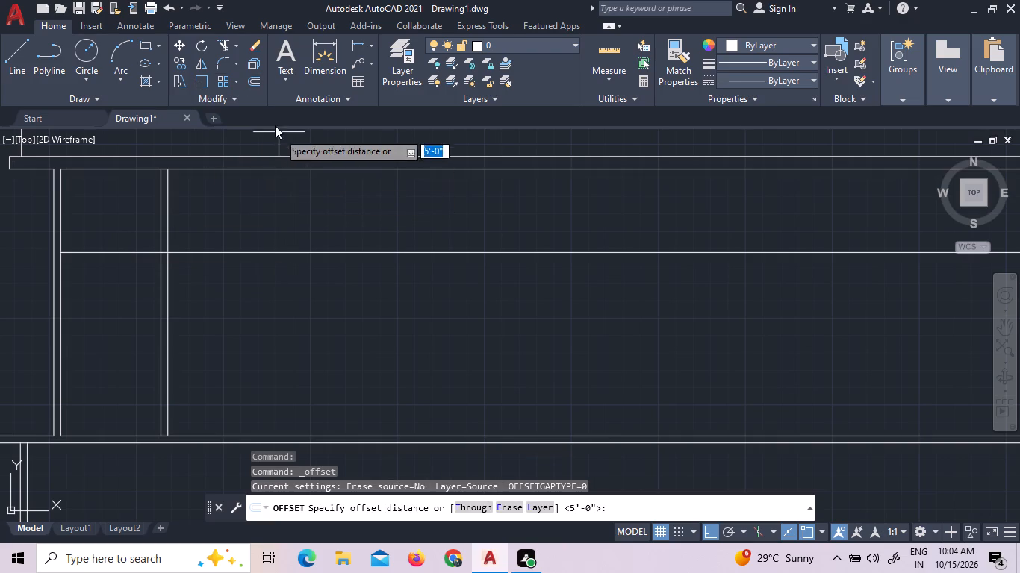
click(250, 86)
text(5")
key(Return)
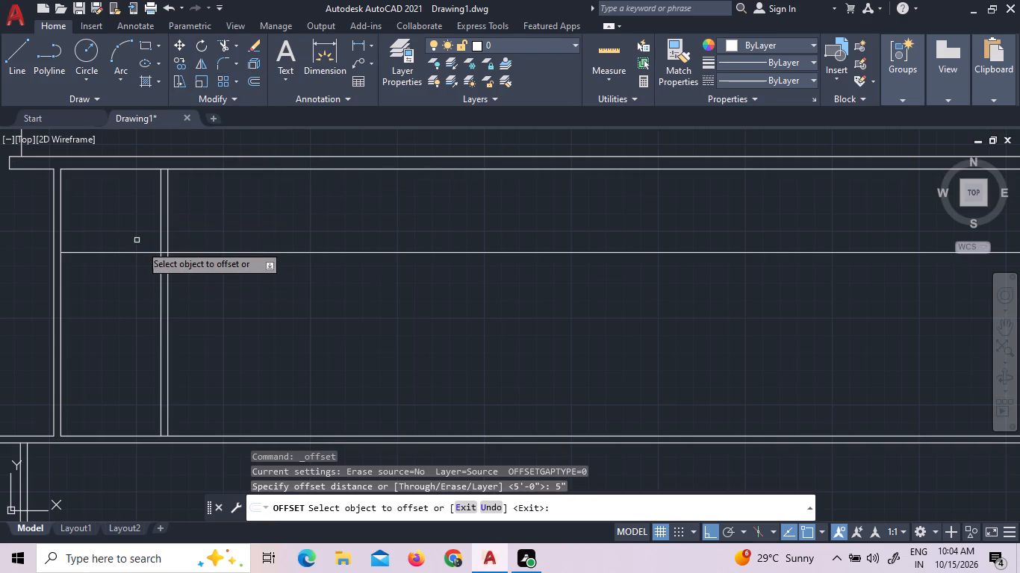
click(130, 254)
click(130, 271)
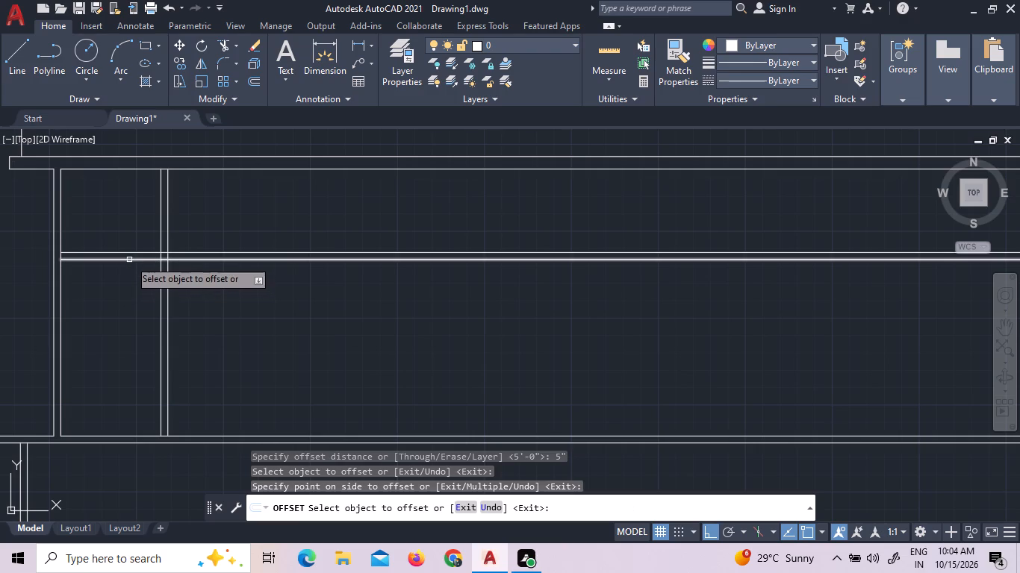
Offset the lower line of the first cross wall 5' downward.
double_click(258, 77)
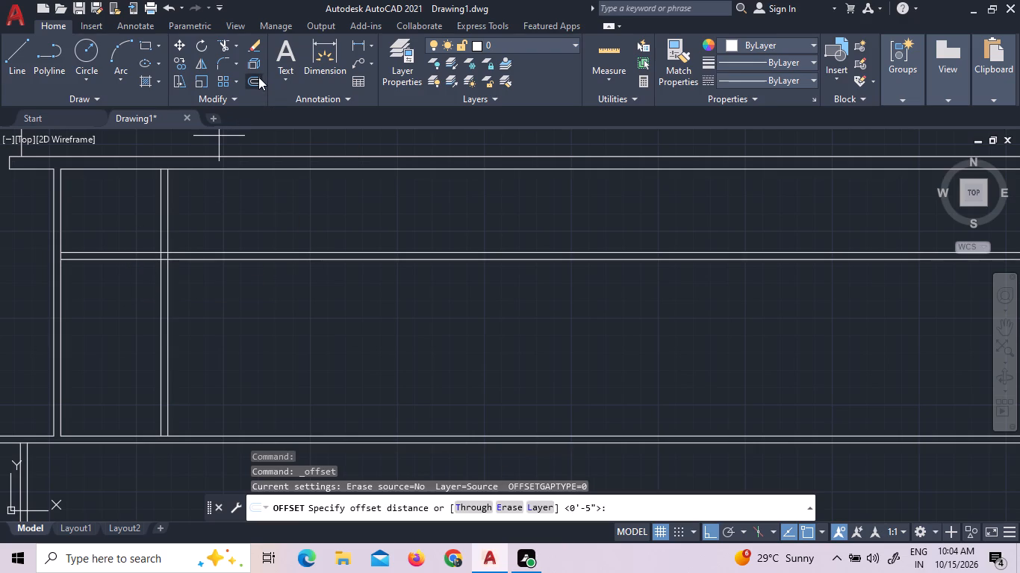
text(5')
key(Return)
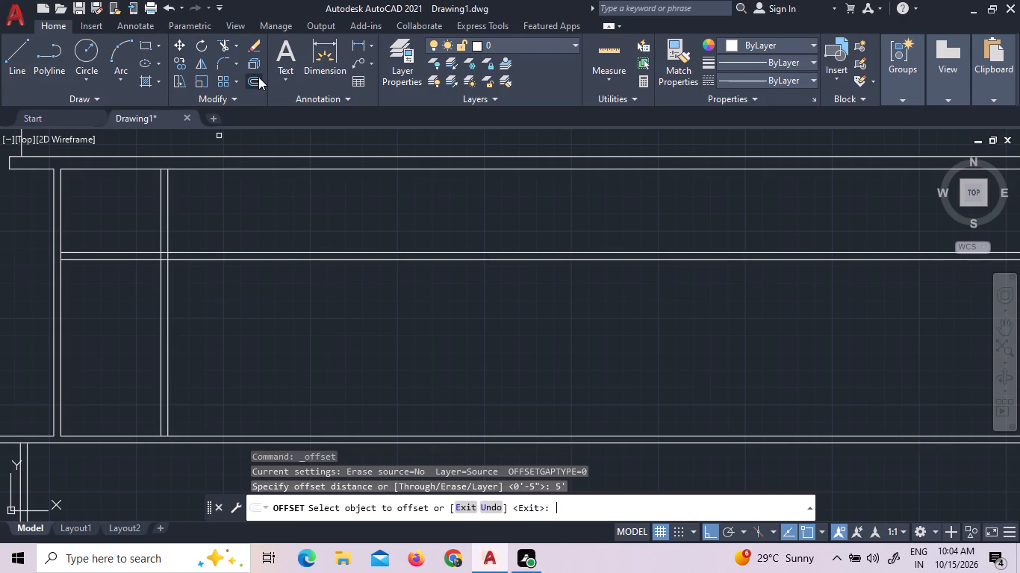
click(135, 257)
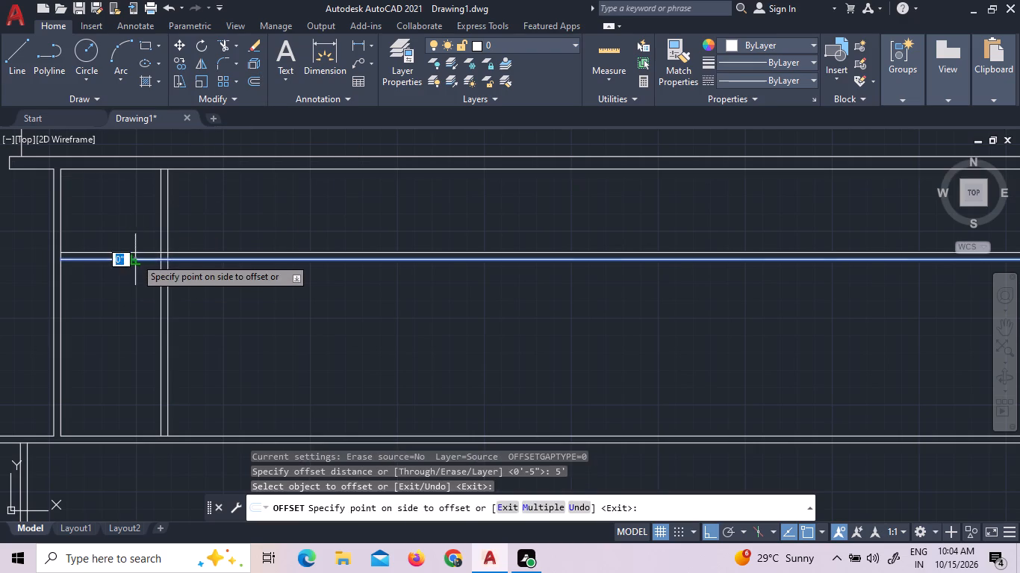
double_click(134, 284)
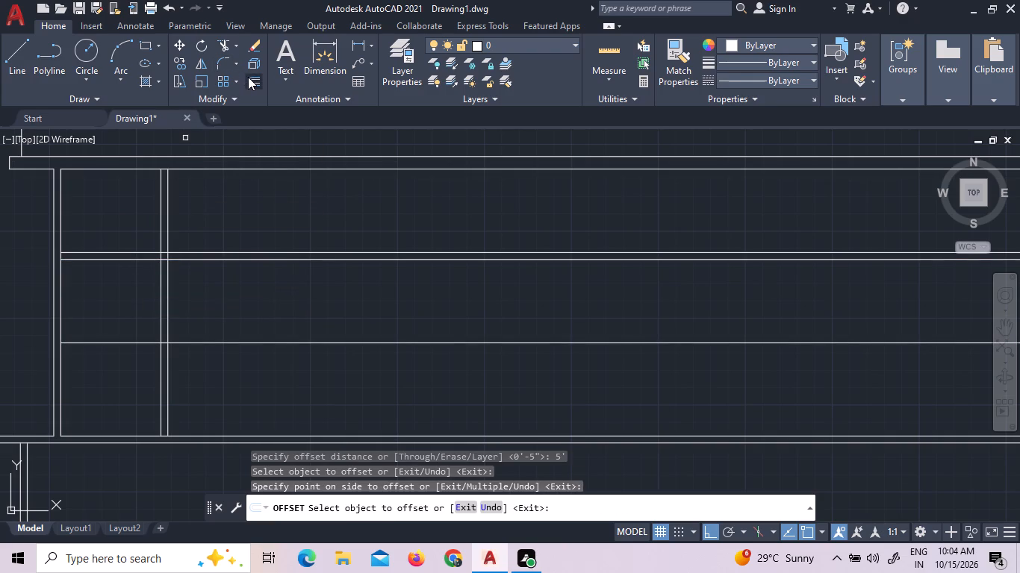
Offset the newest horizontal line 5" downward to form the second cross wall.
double_click(248, 77)
text(5")
key(Return)
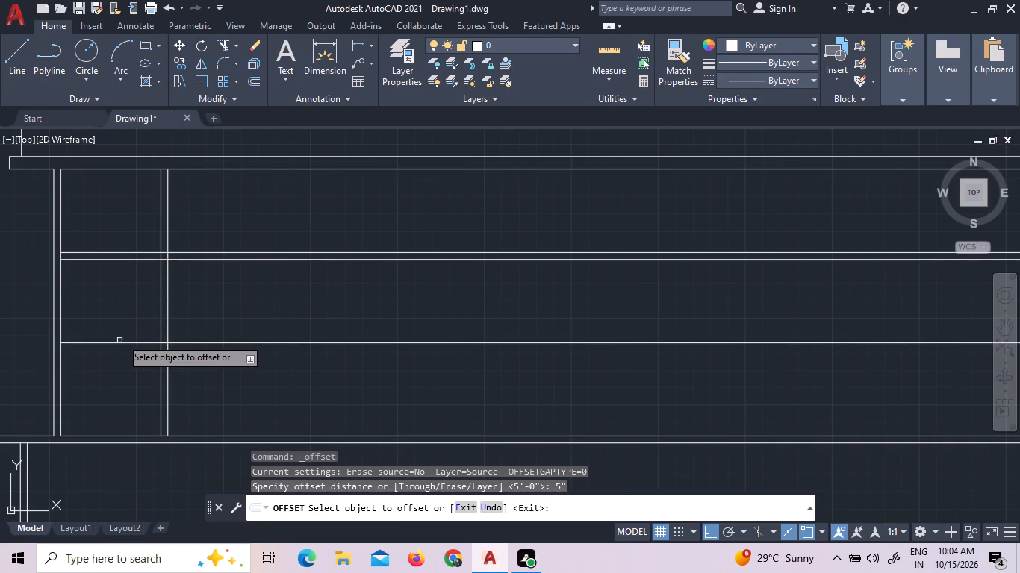
click(120, 342)
click(122, 360)
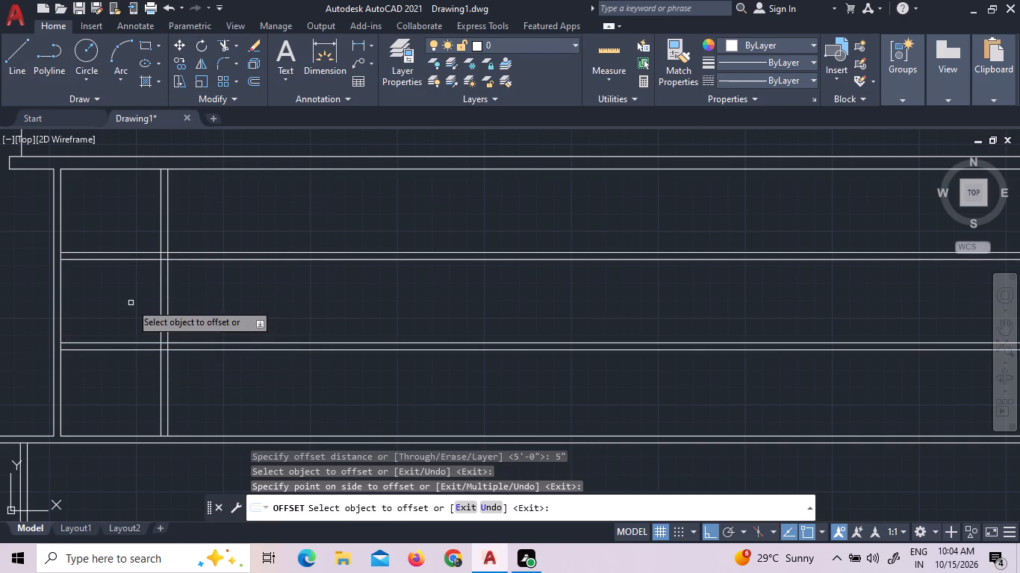
right_click(130, 301)
double_click(144, 315)
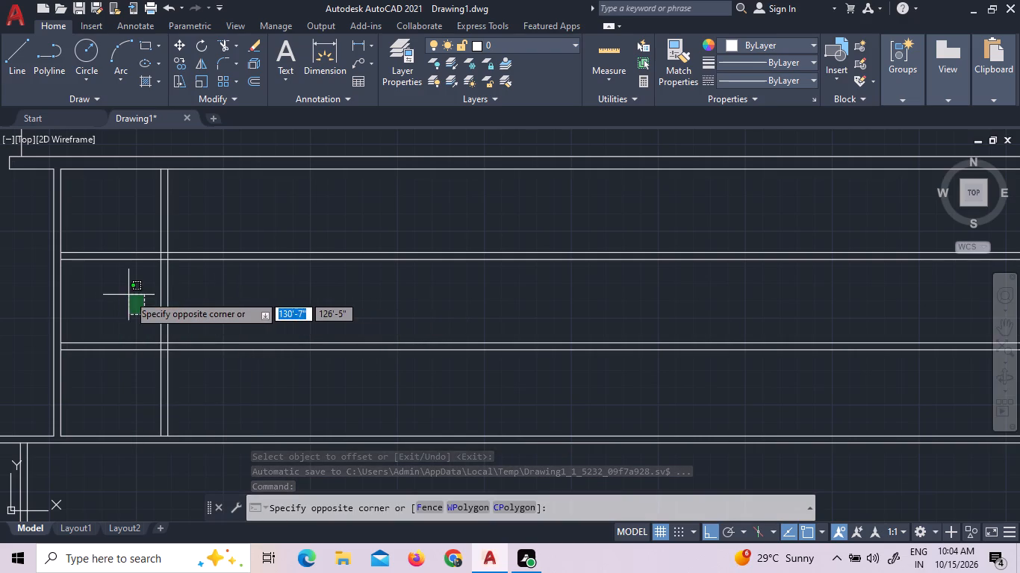
click(78, 289)
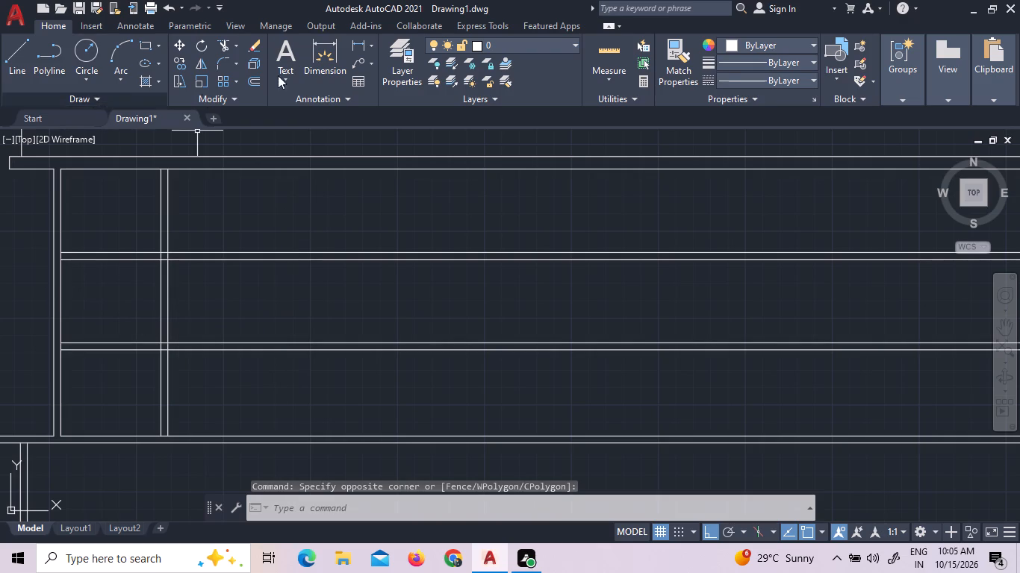
Trim the four cross-wall lines where they run past the right-hand wall of the small rooms.
click(228, 45)
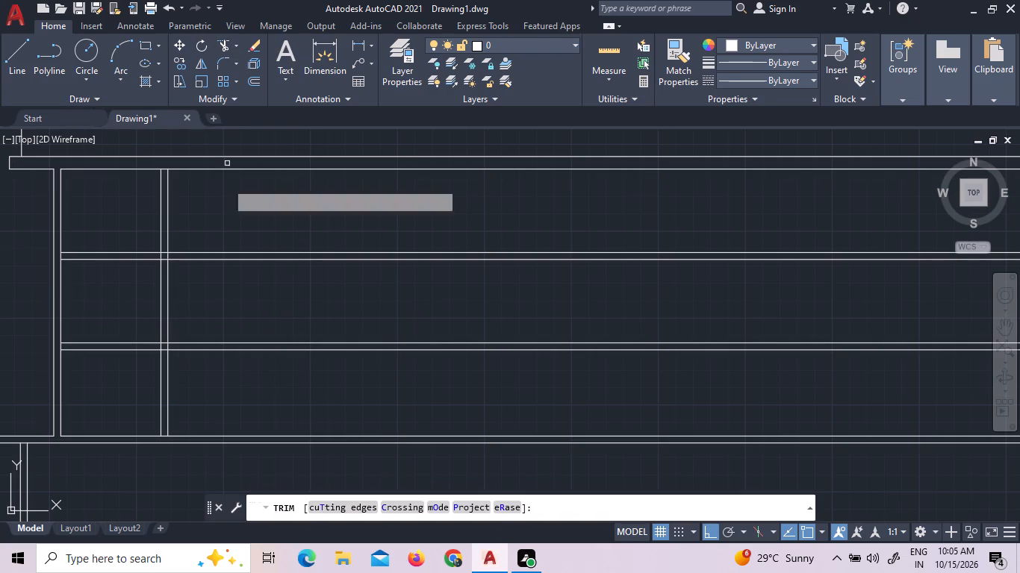
click(252, 410)
click(205, 231)
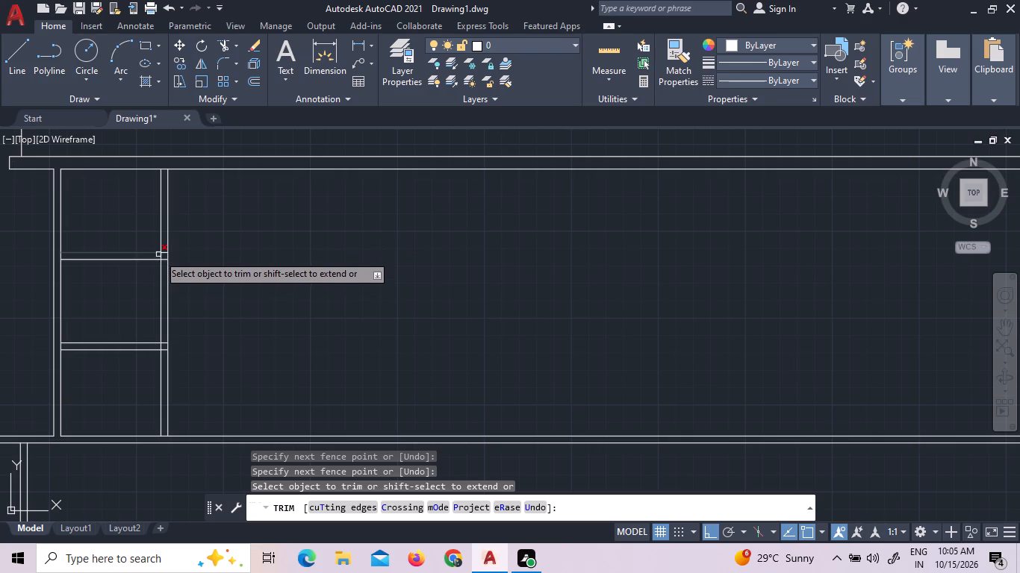
Trim the cross-wall stubs inside the small rooms' right-hand wall and remove that wall's outer line.
drag(164, 252, 164, 272)
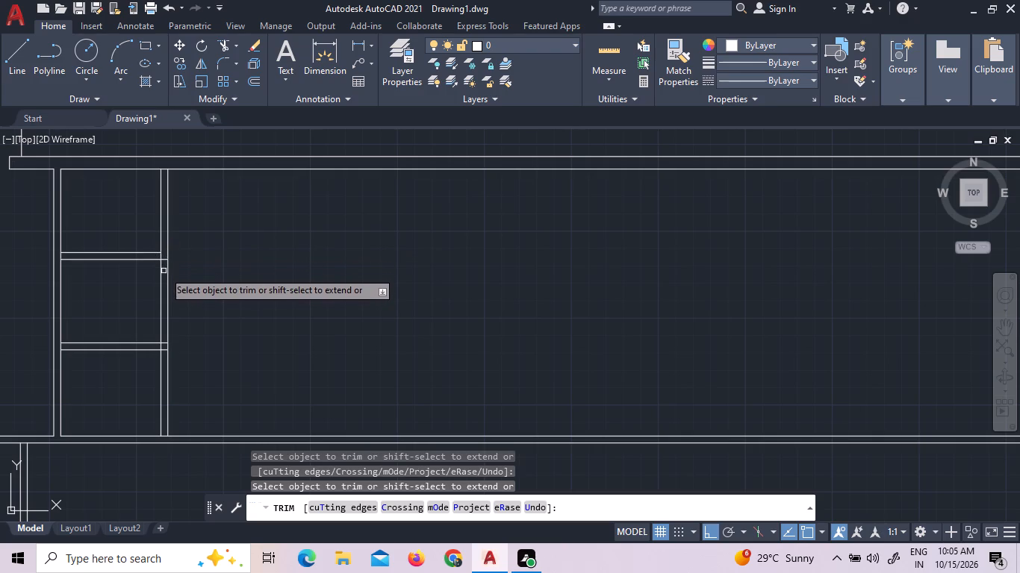
drag(164, 272, 164, 277)
click(164, 257)
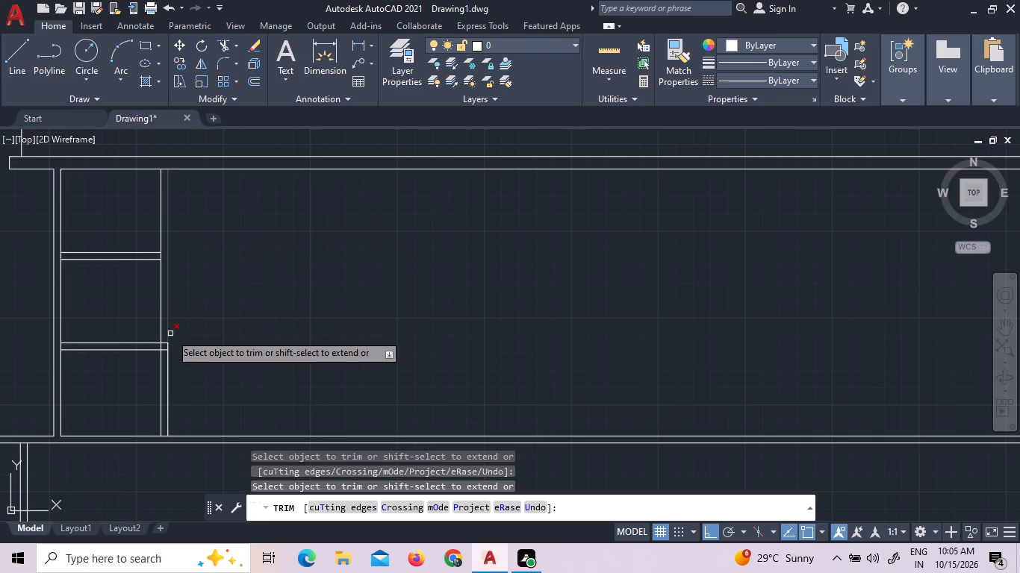
double_click(164, 345)
click(165, 353)
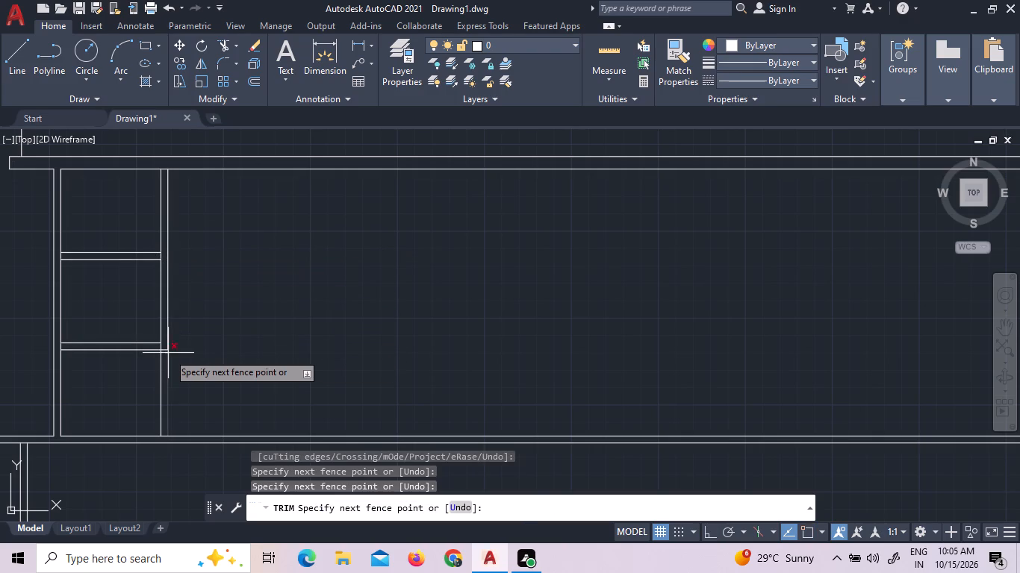
click(163, 342)
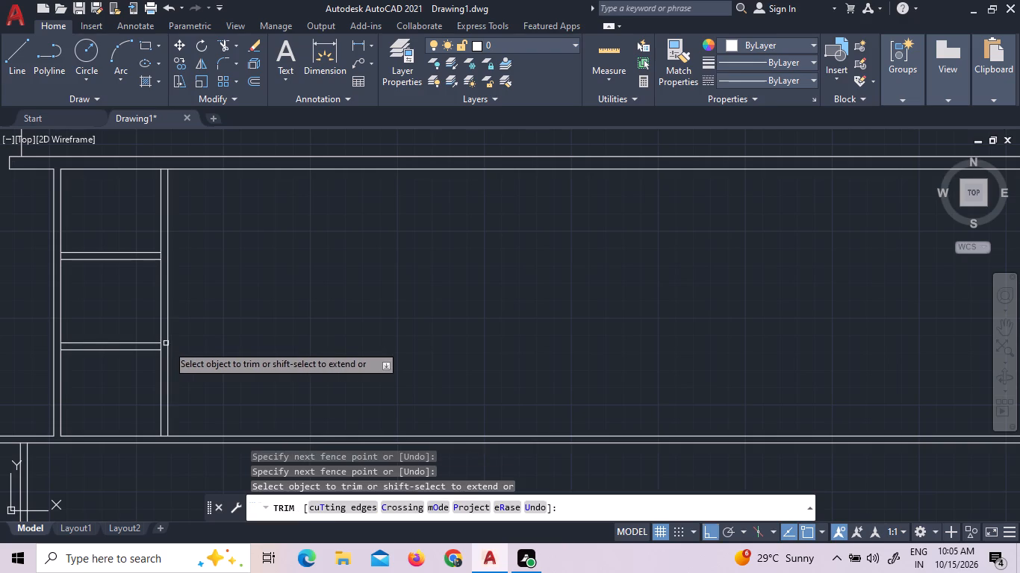
click(168, 345)
right_click(230, 263)
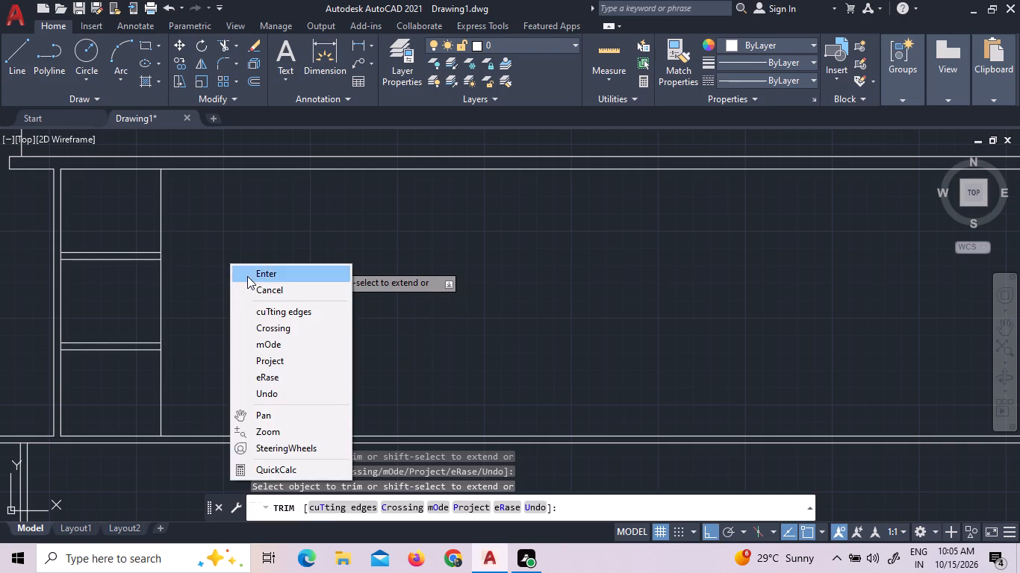
click(247, 276)
Offset the remaining right-hand wall line of the small rooms 9" to the right.
click(253, 80)
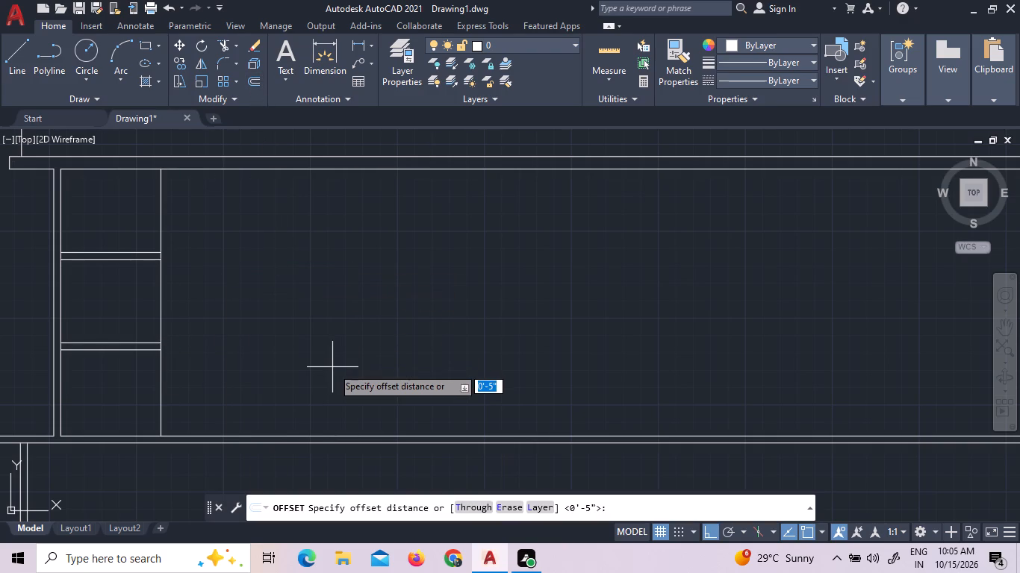
text(9")
key(Return)
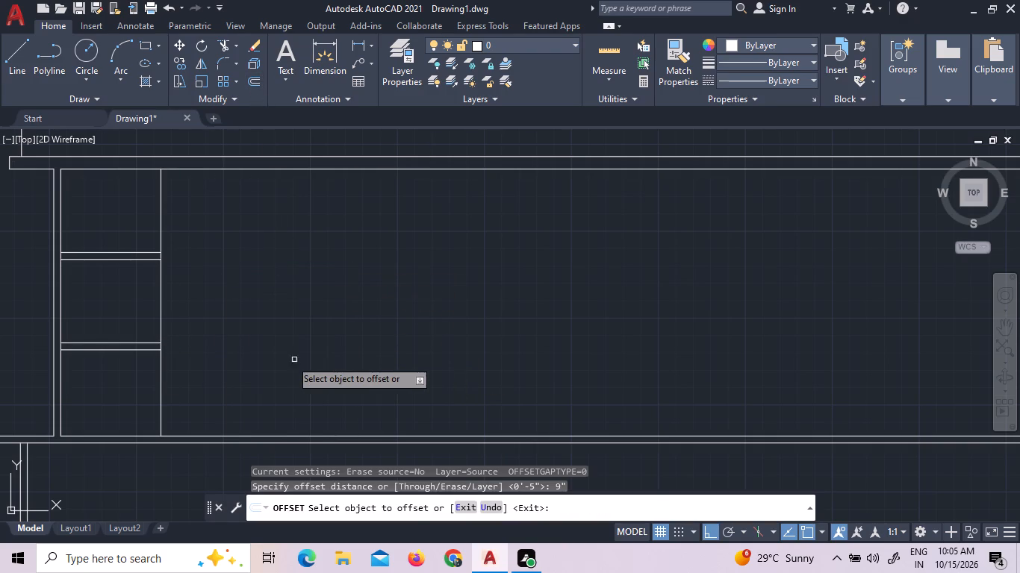
click(161, 296)
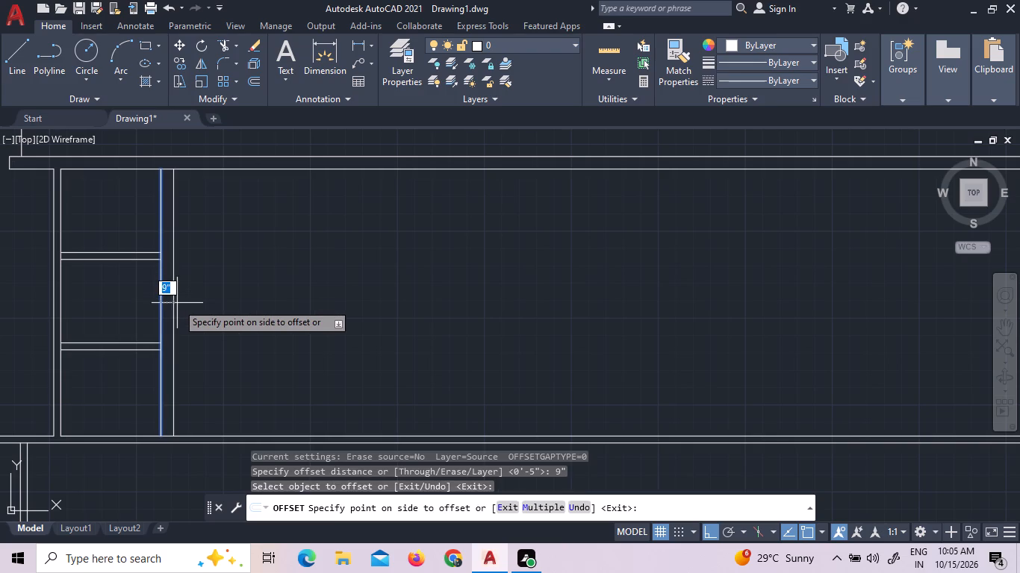
click(177, 303)
Trim the upper line of the horizontal wall between the side walls of the lowest small room.
scroll(177, 303, down, 3)
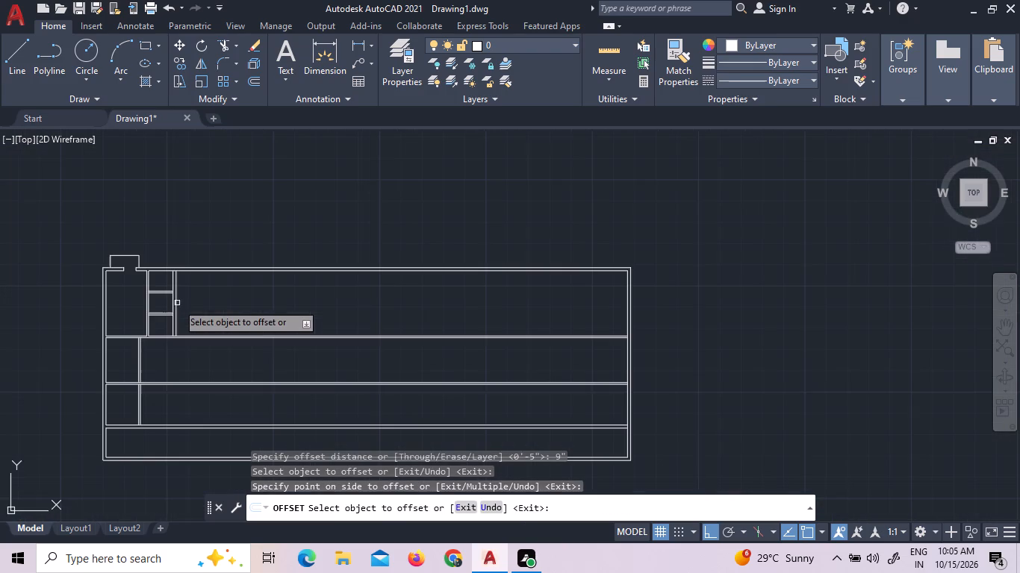
scroll(158, 339, up, 3)
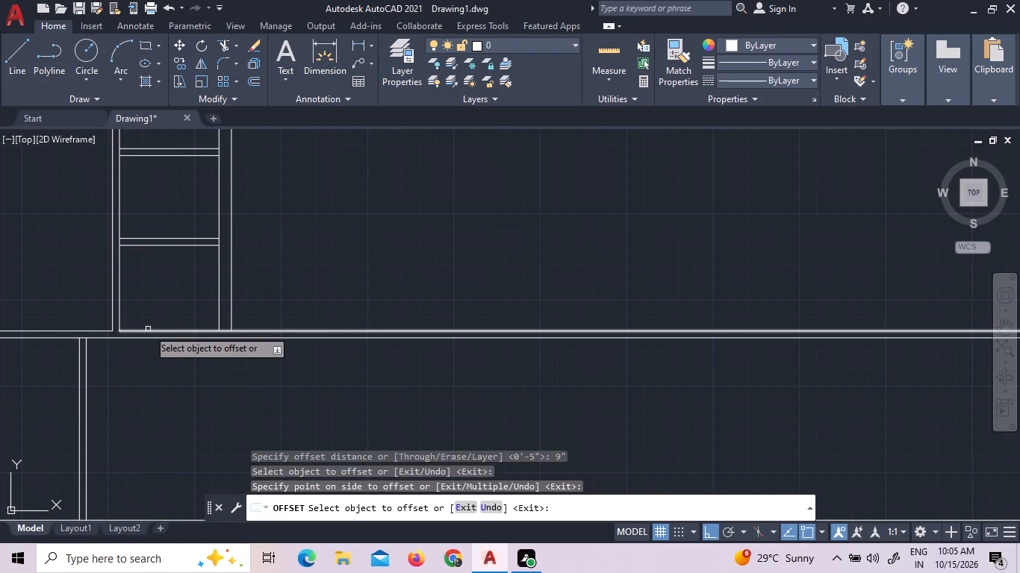
click(220, 40)
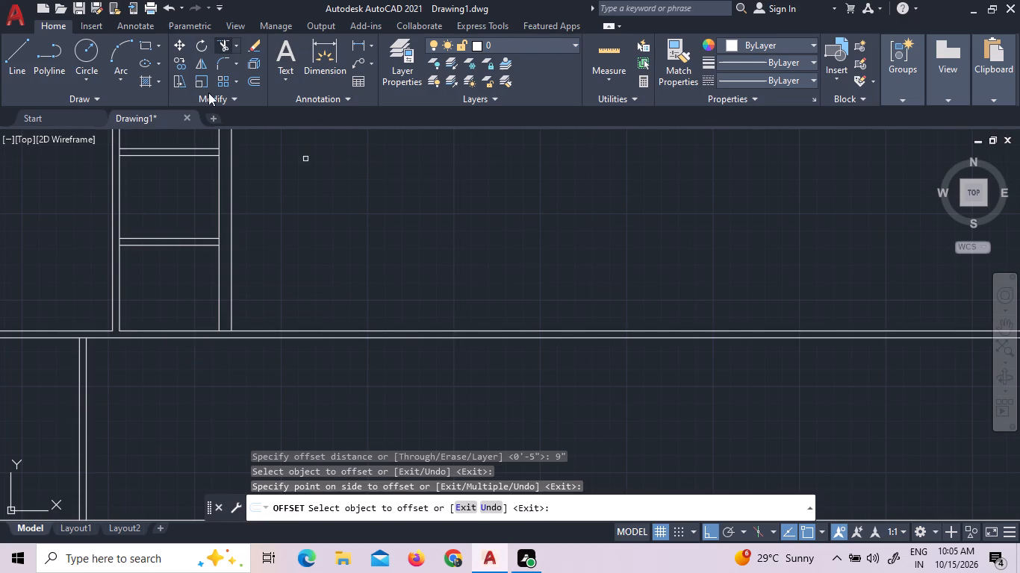
click(157, 330)
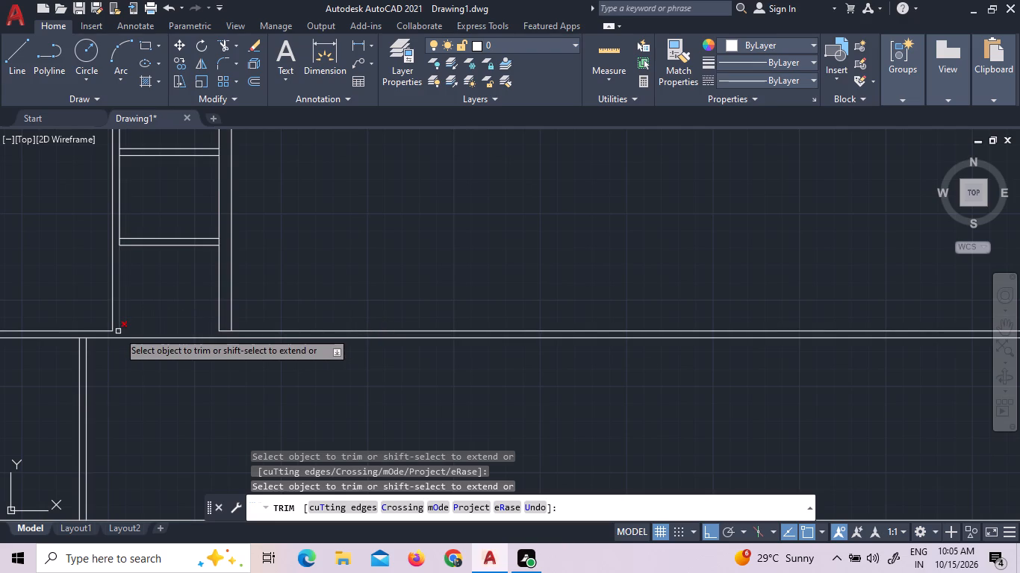
right_click(180, 296)
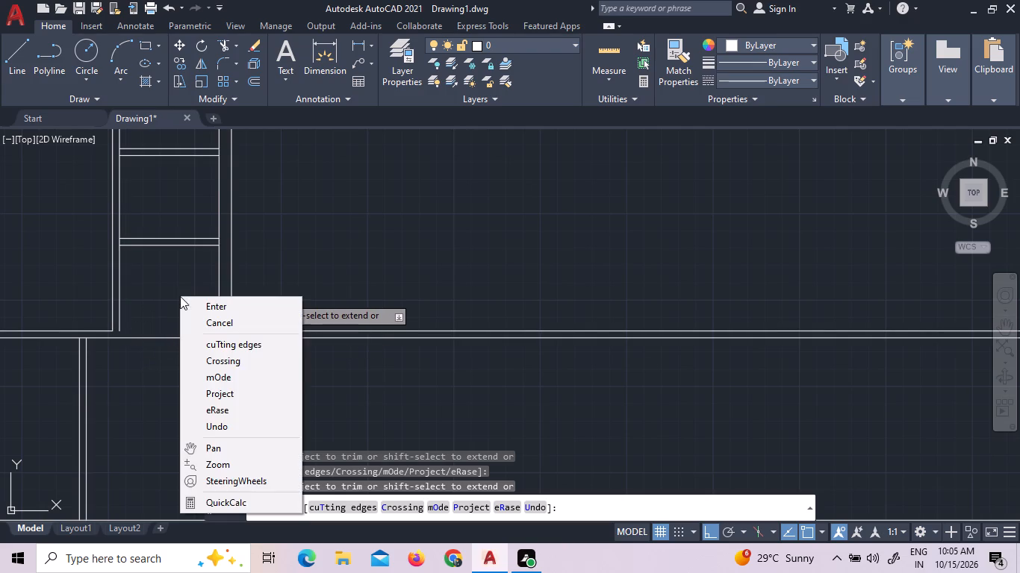
click(199, 308)
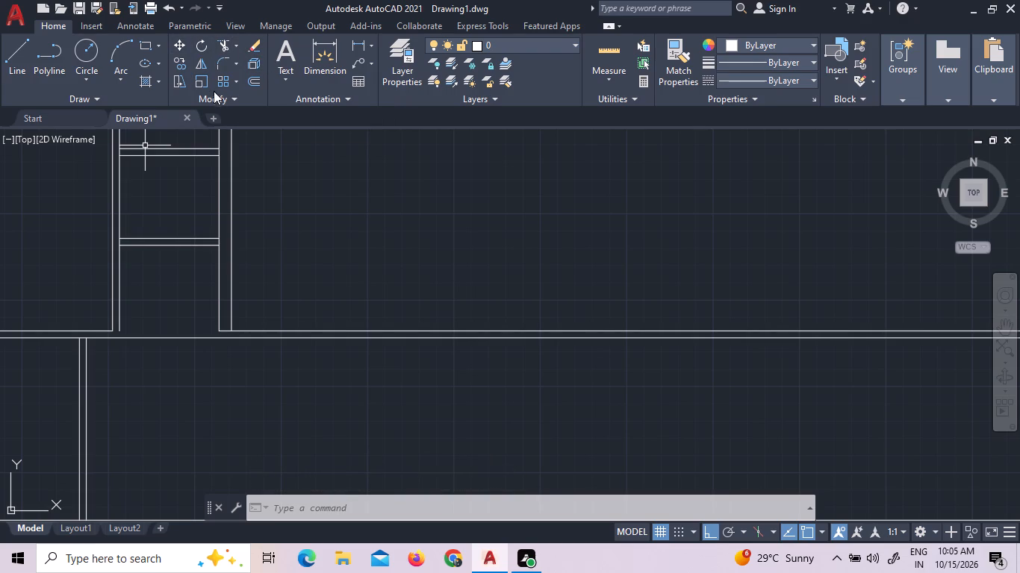
Extend the lowest small room's two inner side lines down to the lower line of the horizontal wall.
click(230, 102)
text(ex)
key(space)
key(space)
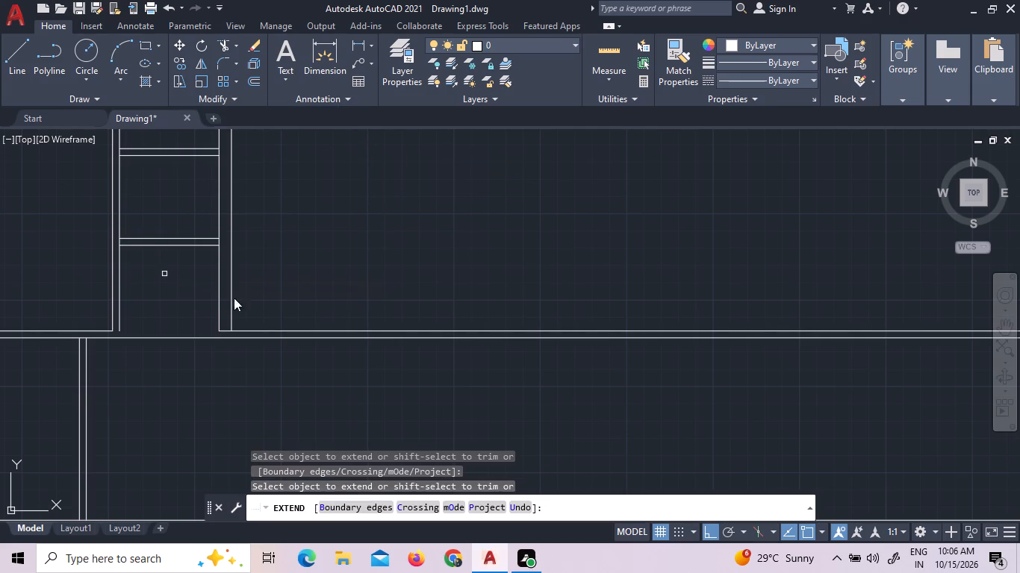
click(119, 310)
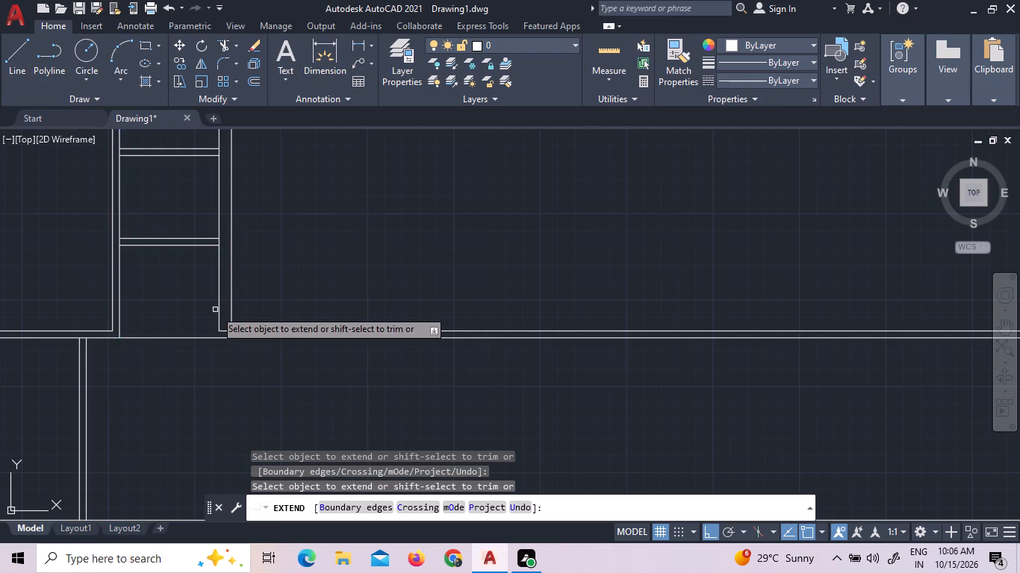
click(220, 313)
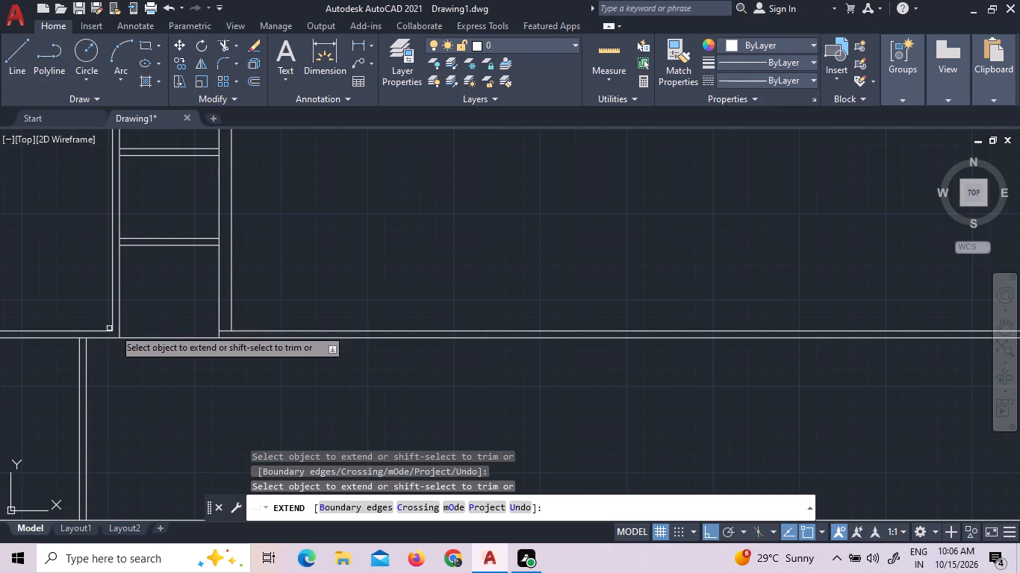
right_click(170, 287)
click(179, 294)
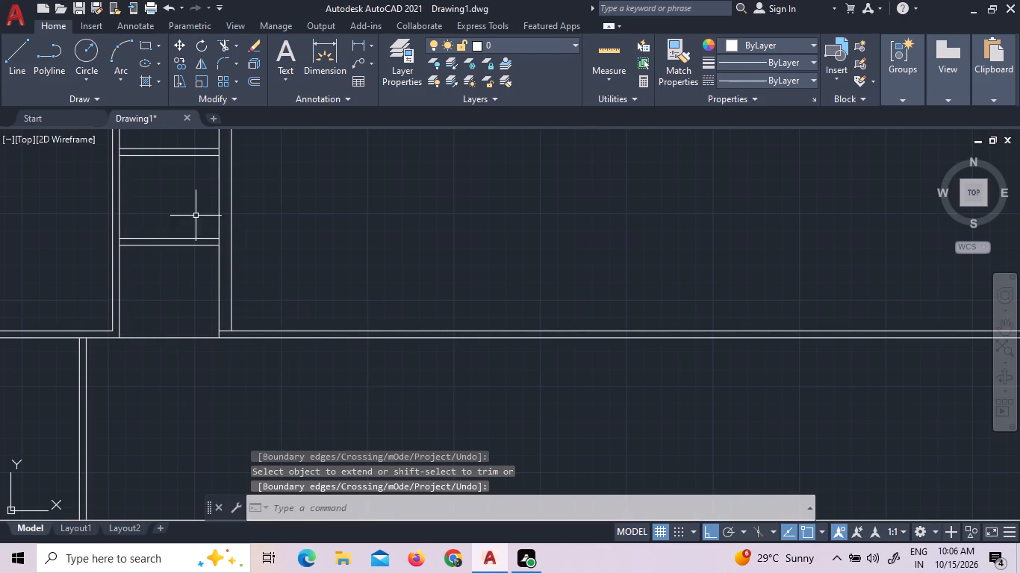
Draw a 5" horizontal line closing the base of the wall between the top-left room and the lowest small room.
click(16, 73)
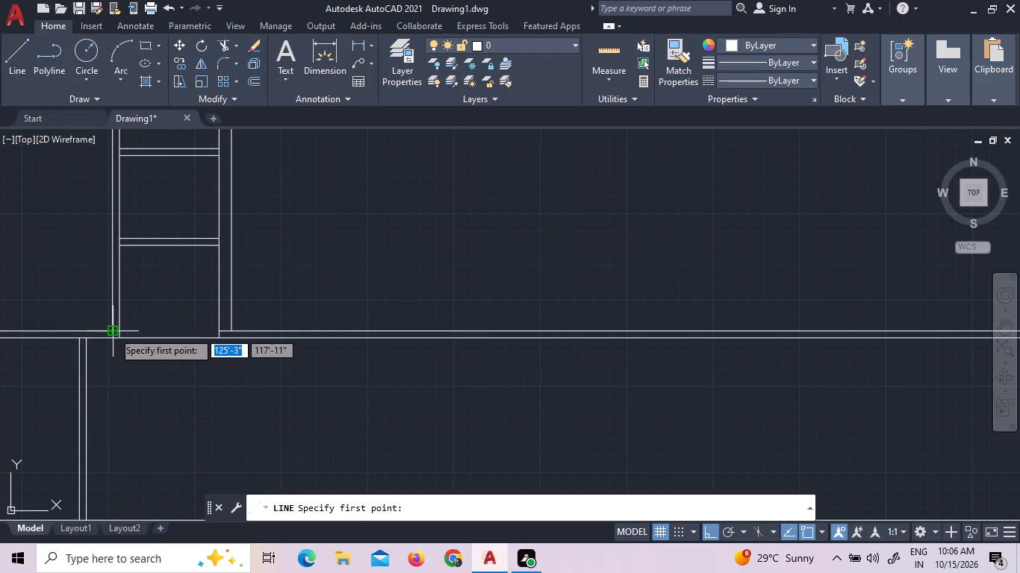
click(113, 331)
scroll(124, 334, up, 4)
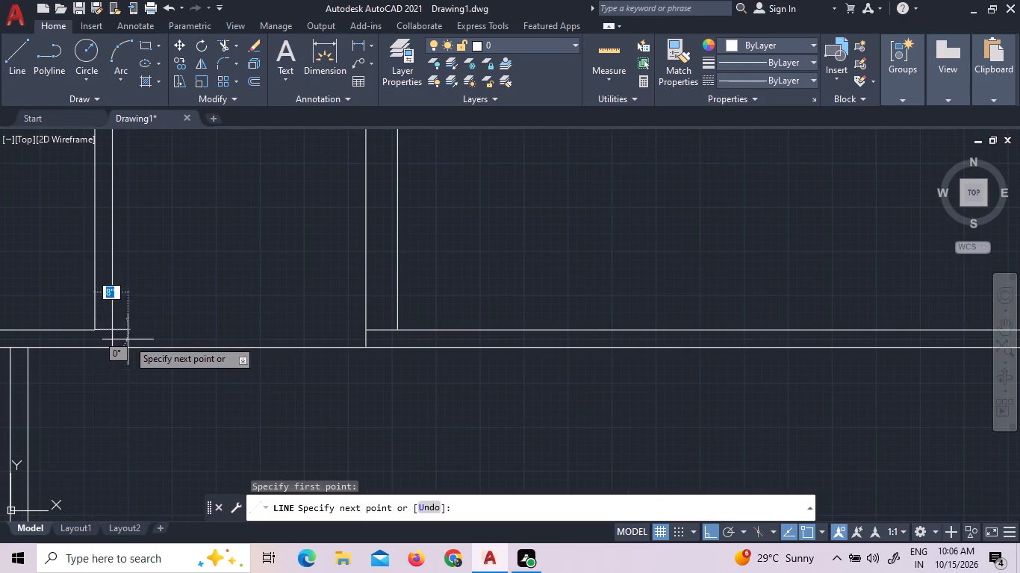
scroll(111, 326, up, 3)
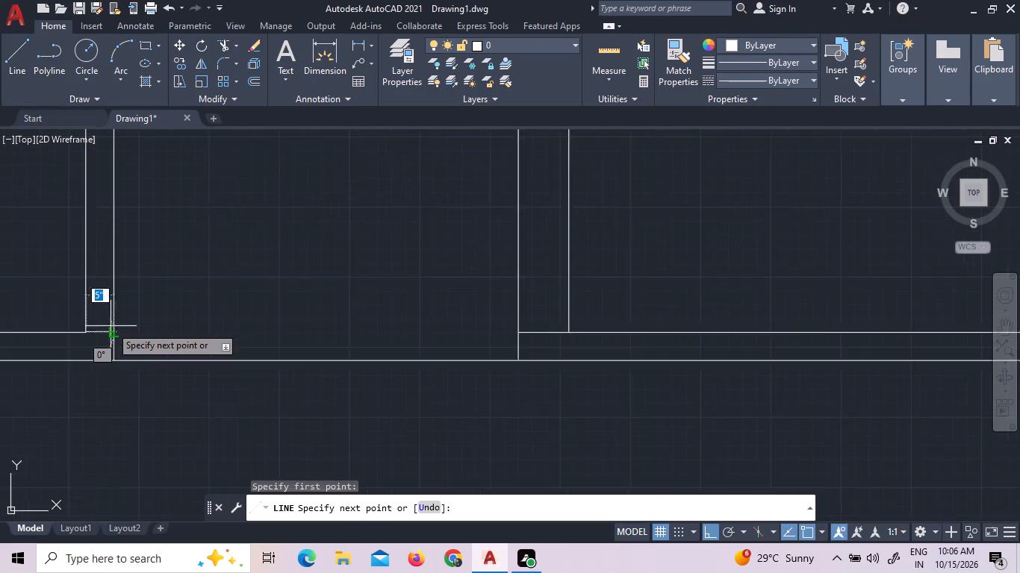
scroll(107, 357, up, 4)
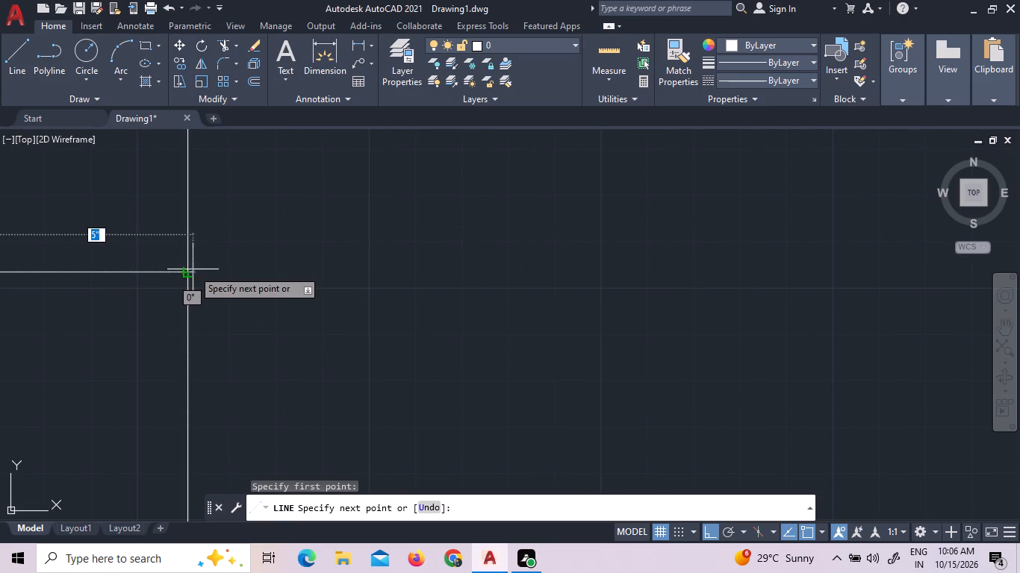
click(185, 272)
scroll(243, 316, down, 6)
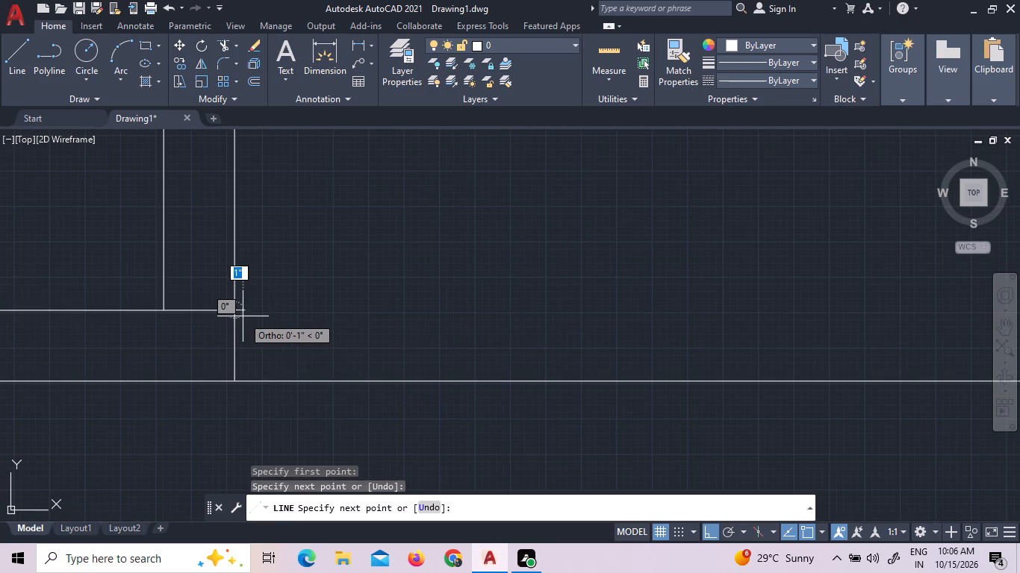
right_click(243, 316)
click(266, 328)
Draw a 5" horizontal line across the wall between the top-left room and the lowest small room, about halfway up that small room.
scroll(288, 286, down, 1)
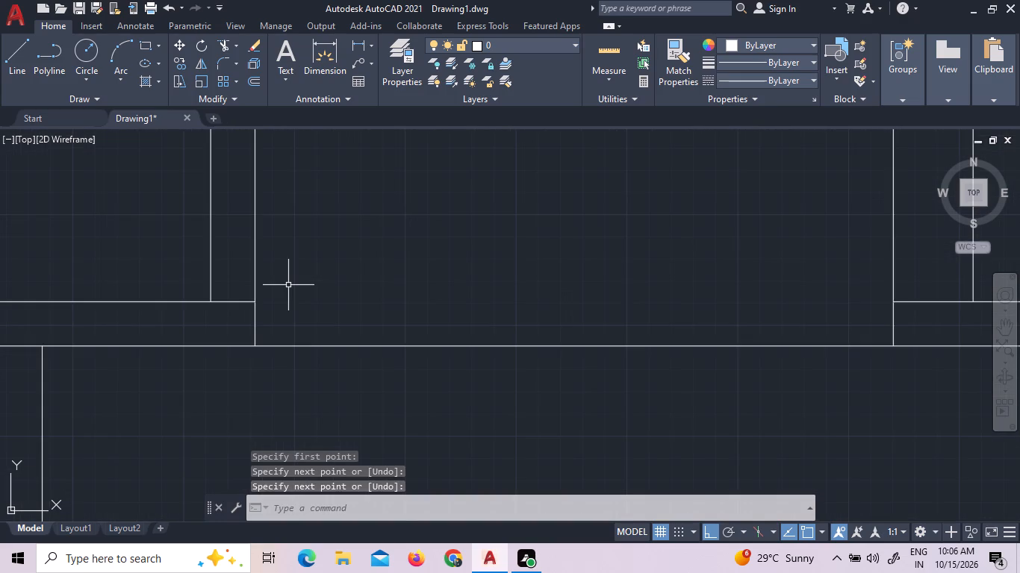
scroll(288, 285, down, 3)
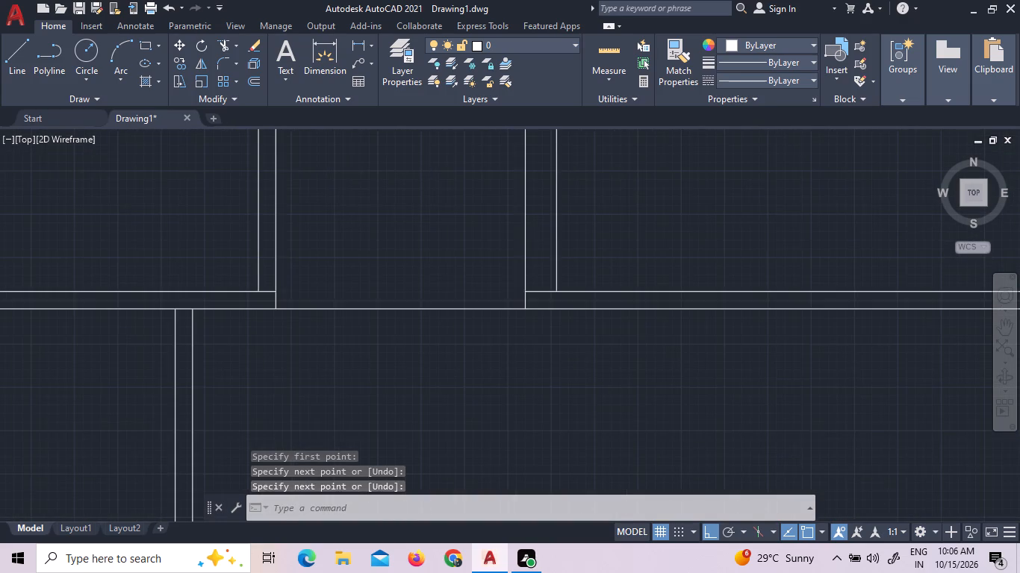
click(14, 56)
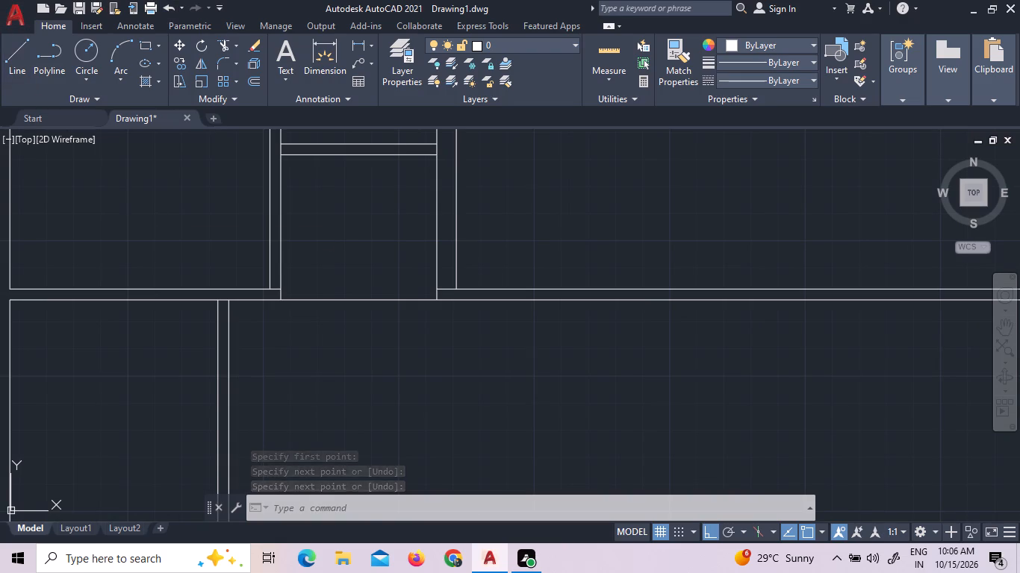
scroll(272, 234, up, 4)
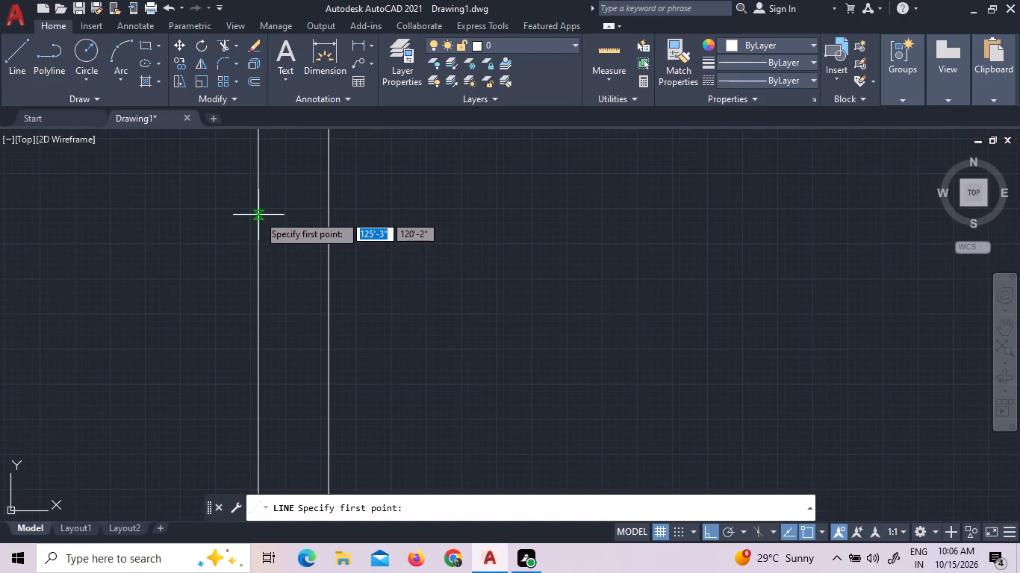
scroll(258, 208, up, 4)
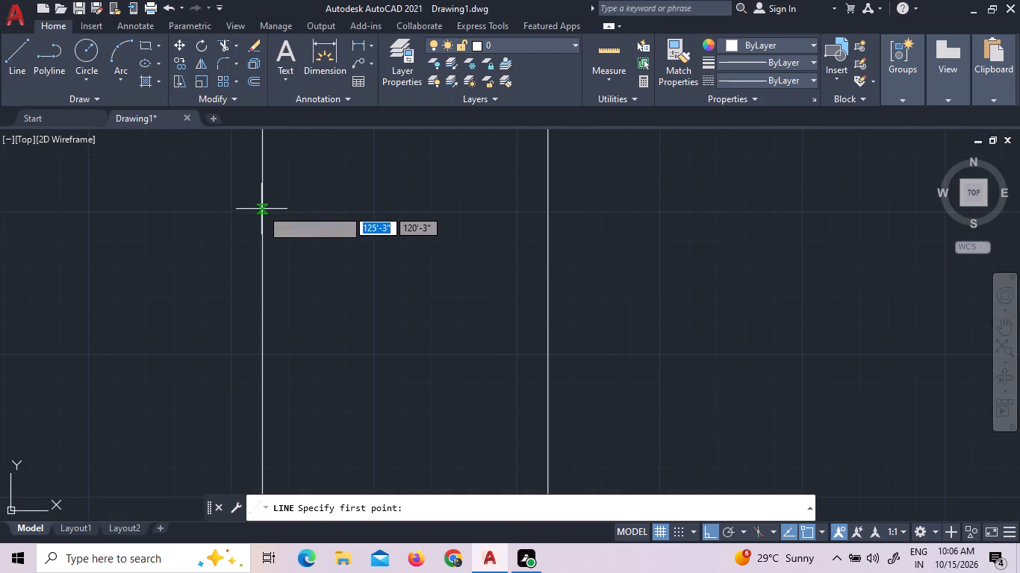
scroll(262, 208, up, 6)
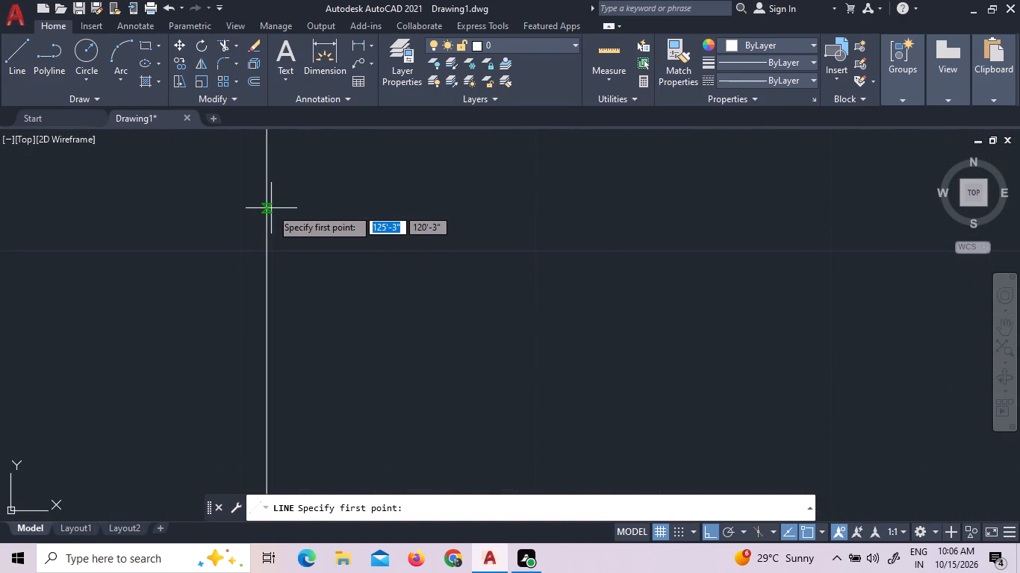
click(267, 206)
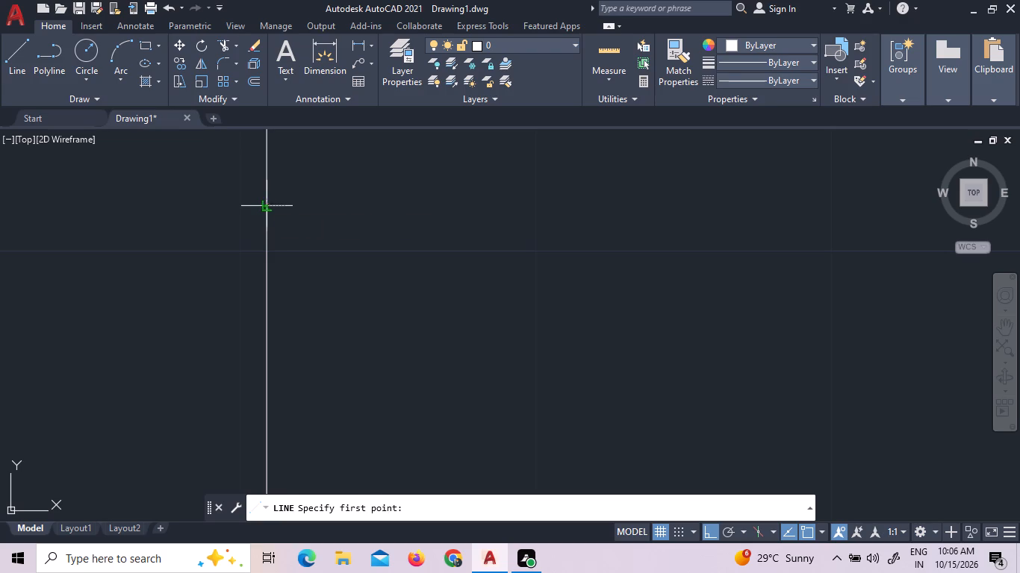
scroll(392, 234, down, 13)
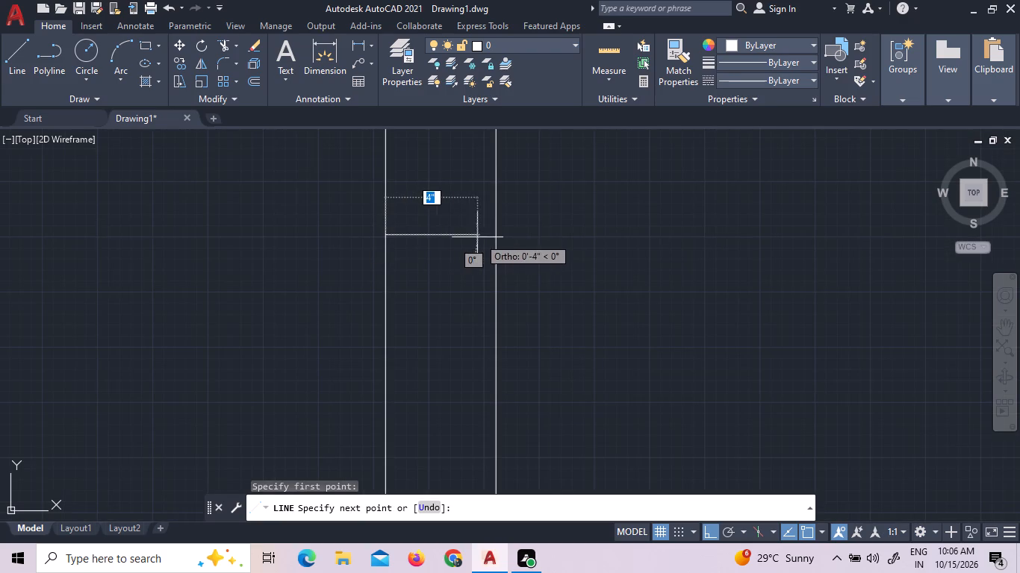
scroll(517, 238, up, 3)
scroll(405, 214, up, 4)
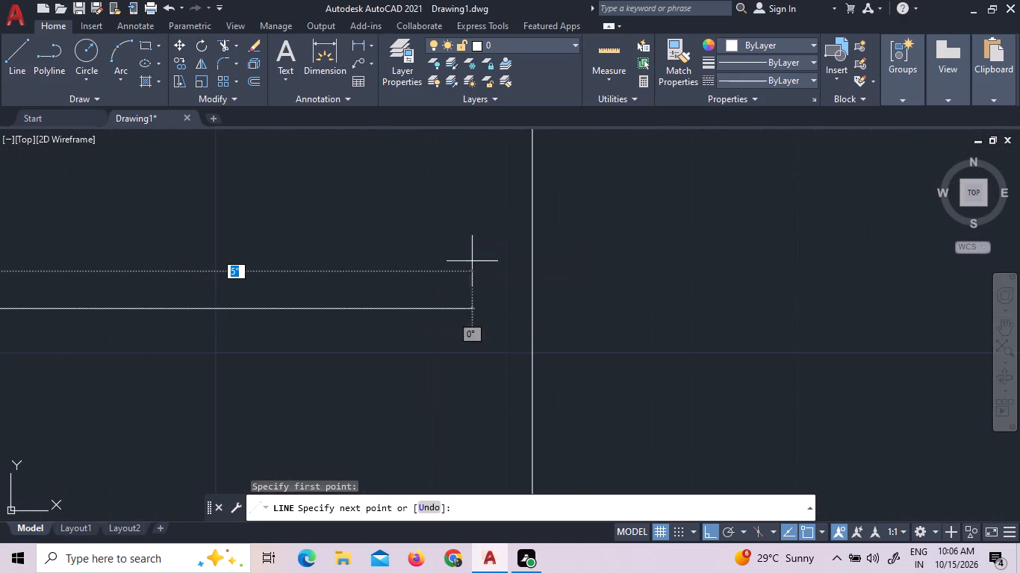
scroll(531, 312, up, 8)
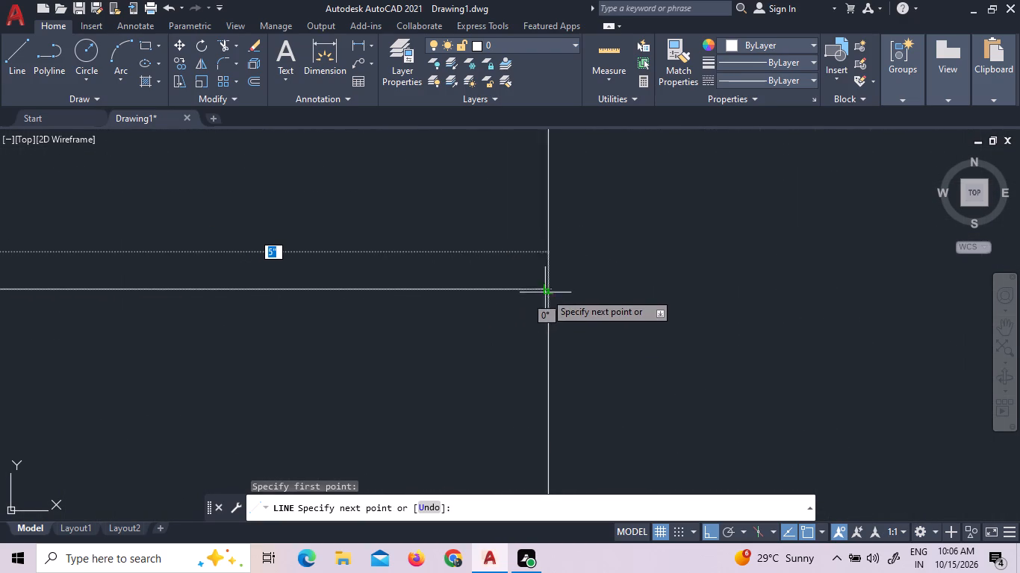
scroll(550, 289, up, 7)
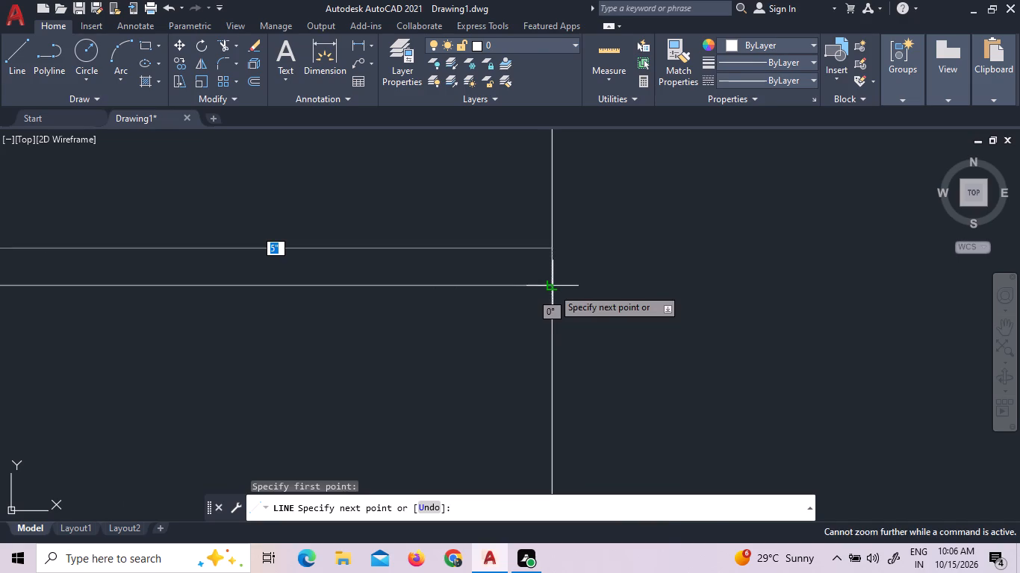
click(553, 288)
scroll(553, 288, down, 16)
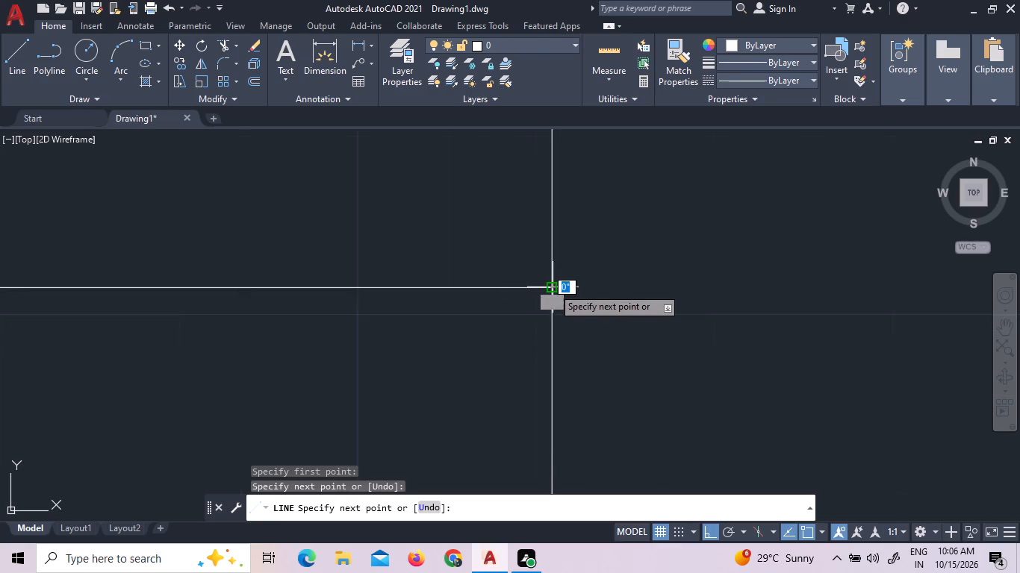
scroll(553, 287, down, 16)
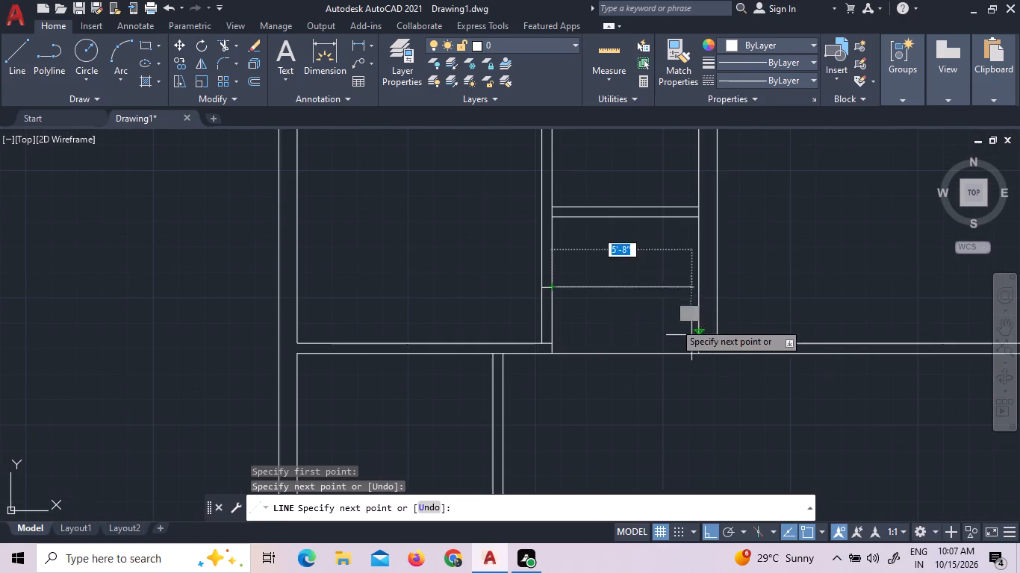
right_click(626, 308)
click(642, 318)
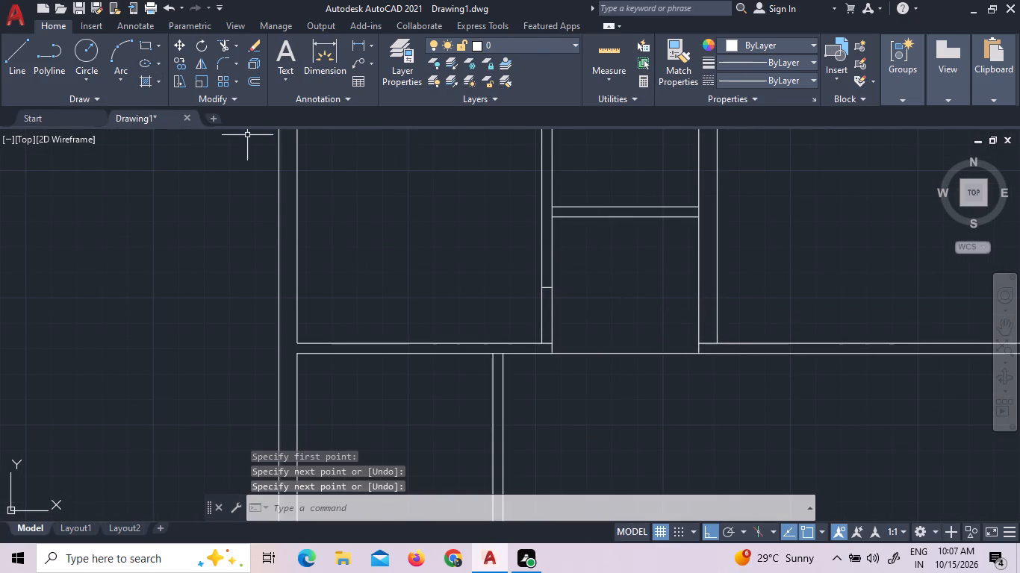
Draw a 5" vertical line across the partition between the middle and lowest small rooms, roughly three-quarters of the way toward its right end.
scroll(427, 231, down, 2)
scroll(553, 228, up, 2)
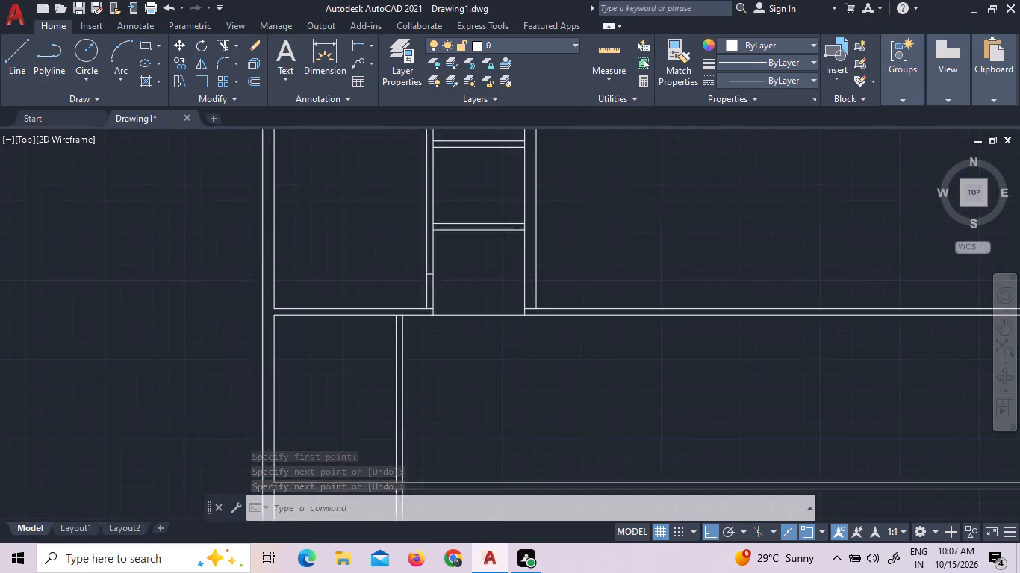
scroll(508, 212, up, 2)
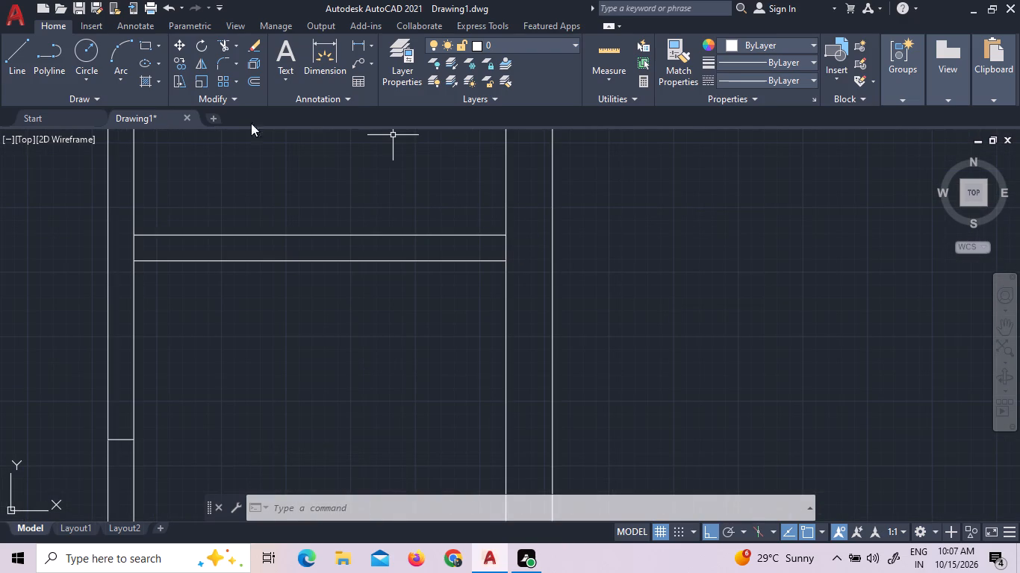
click(8, 75)
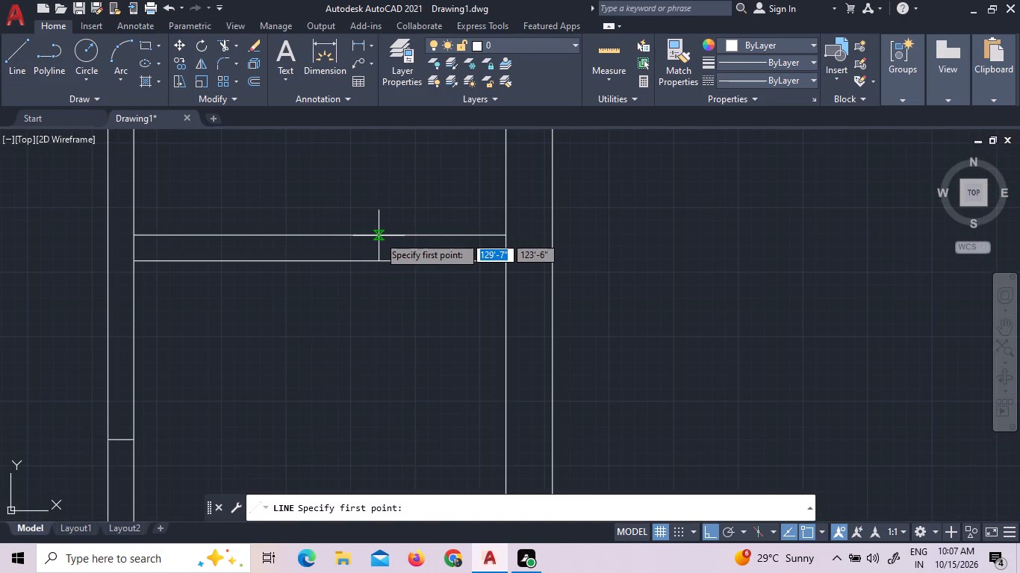
click(405, 235)
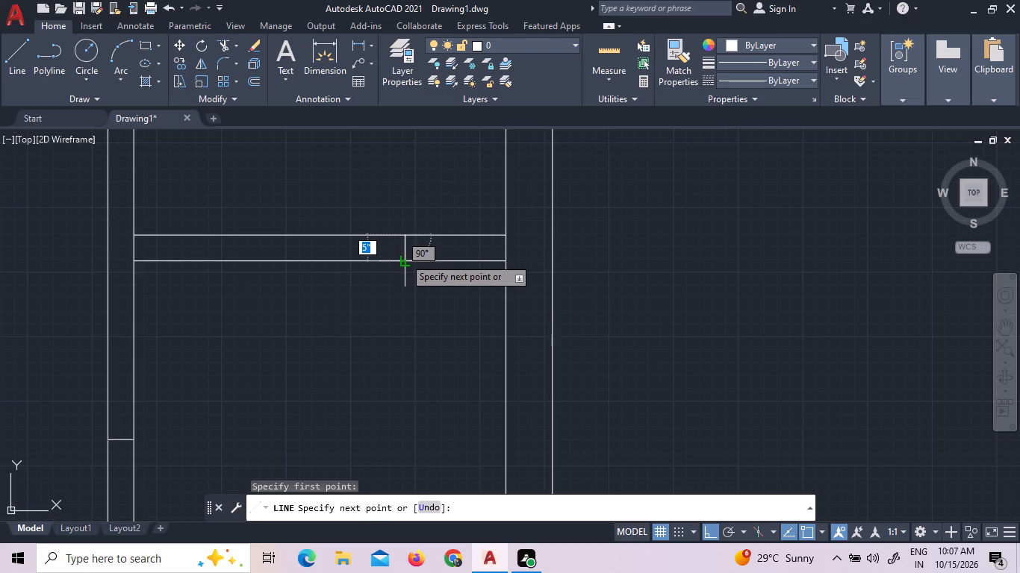
scroll(402, 257, up, 4)
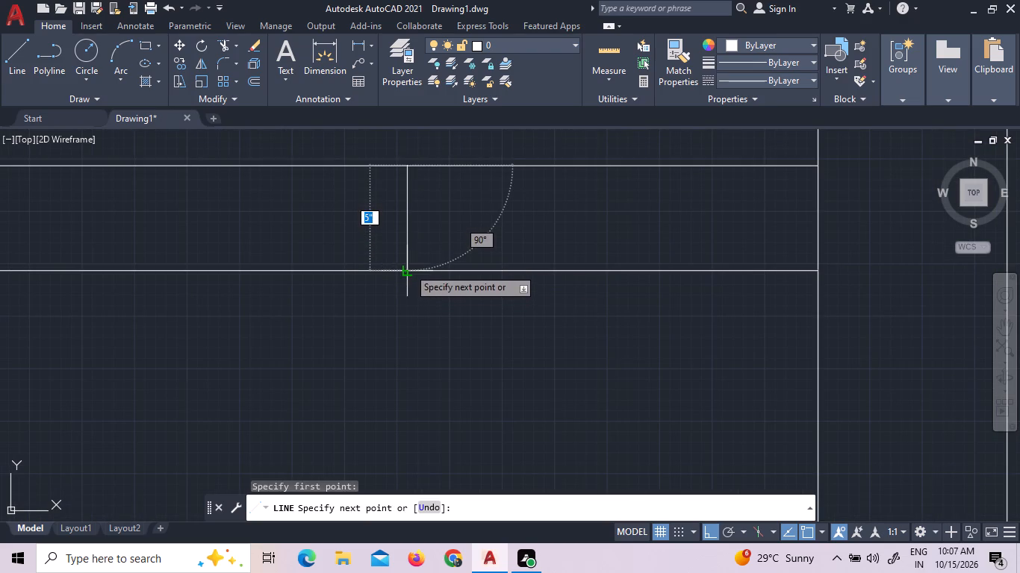
click(408, 268)
right_click(414, 251)
click(427, 260)
Draw a horizontal line across the wall between the top-left room and the uppermost small room, about midway along that small room's side.
scroll(438, 247, down, 3)
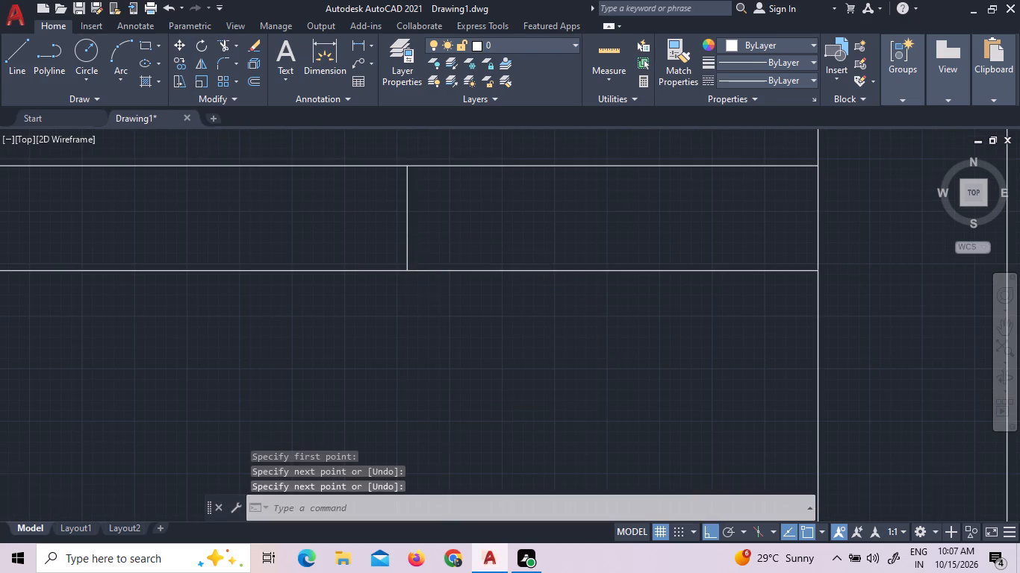
scroll(503, 298, down, 2)
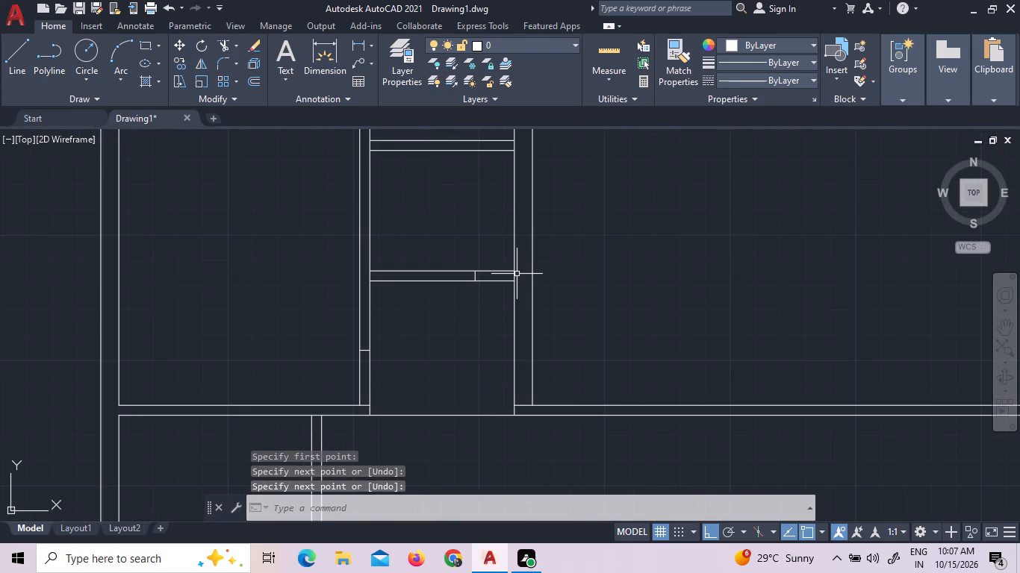
scroll(479, 246, down, 1)
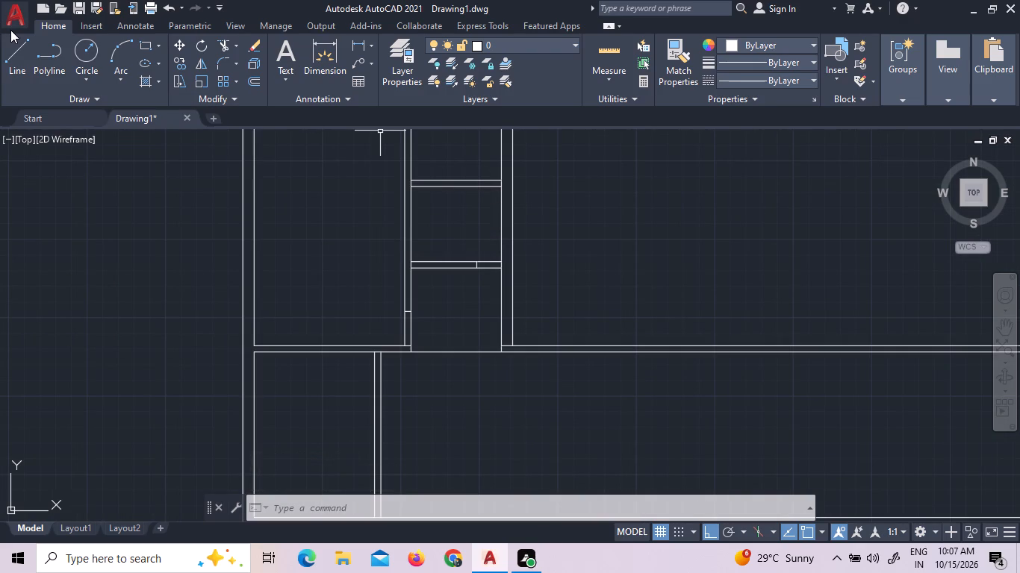
scroll(381, 375, down, 2)
scroll(401, 257, up, 2)
scroll(379, 351, up, 2)
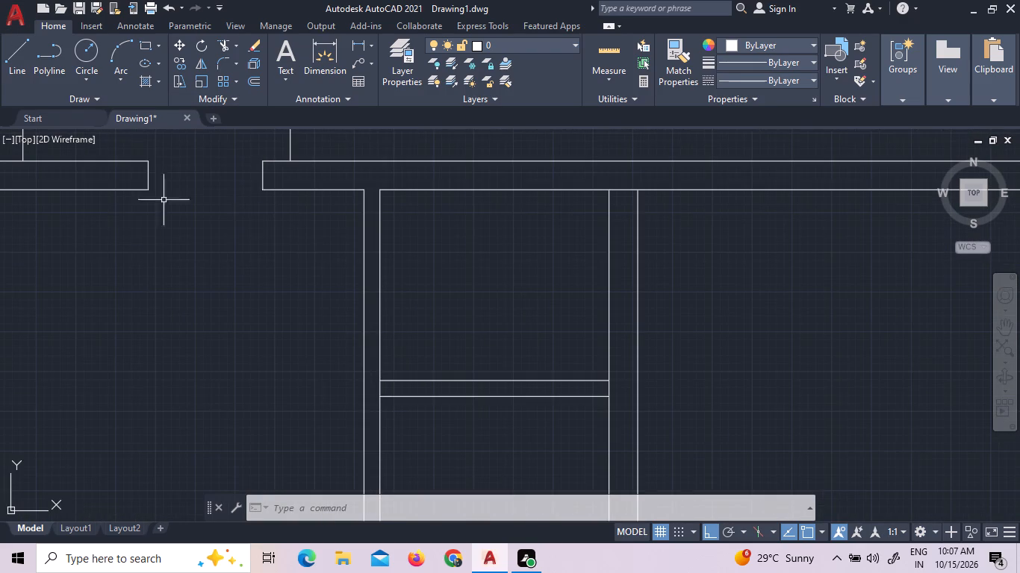
click(15, 78)
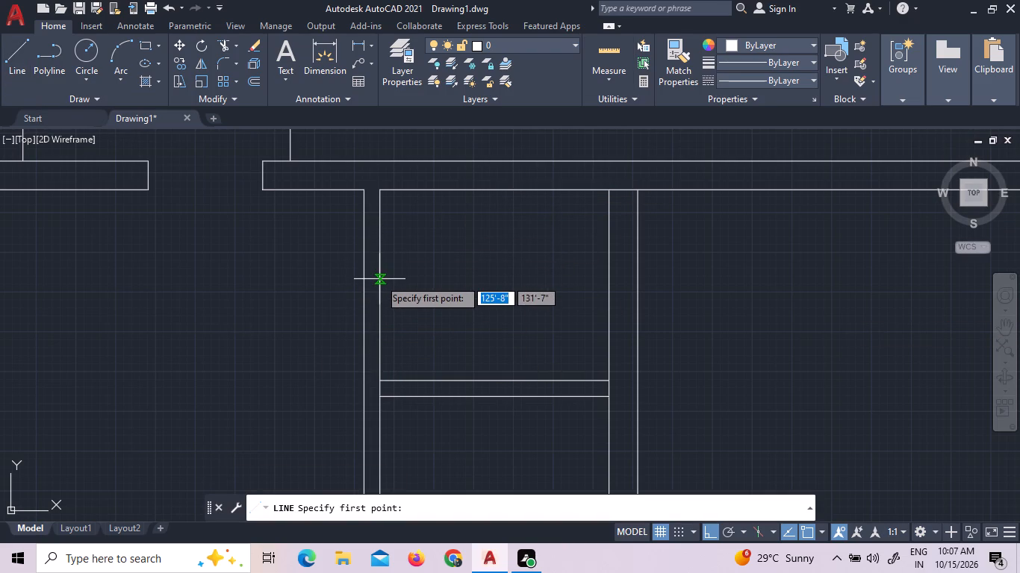
click(379, 279)
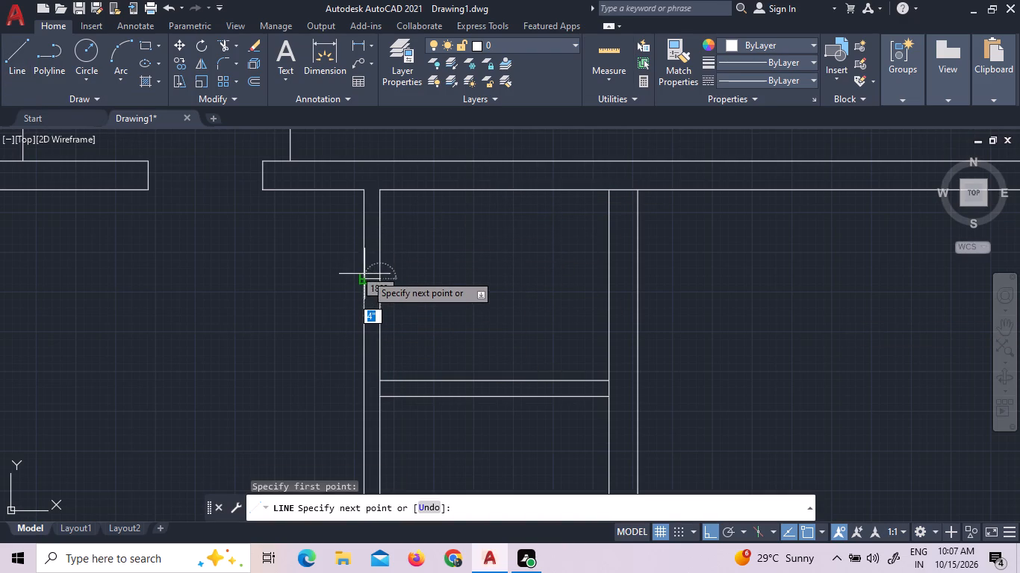
click(359, 276)
right_click(372, 267)
click(378, 269)
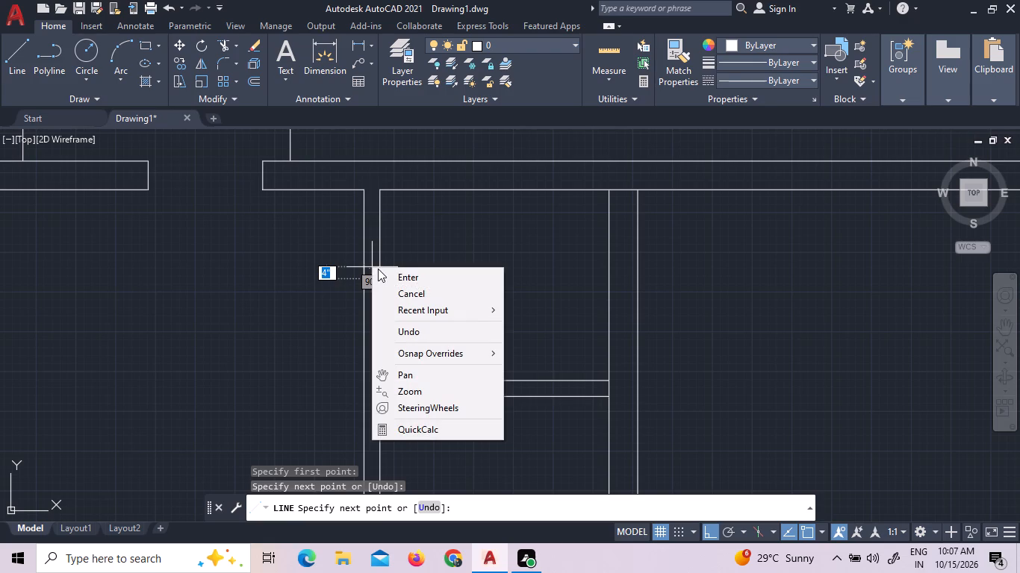
click(381, 273)
Trim both wall lines above the new cross line up to the outer wall, opening a doorway between the top-left room and uppermost small room.
scroll(381, 273, down, 2)
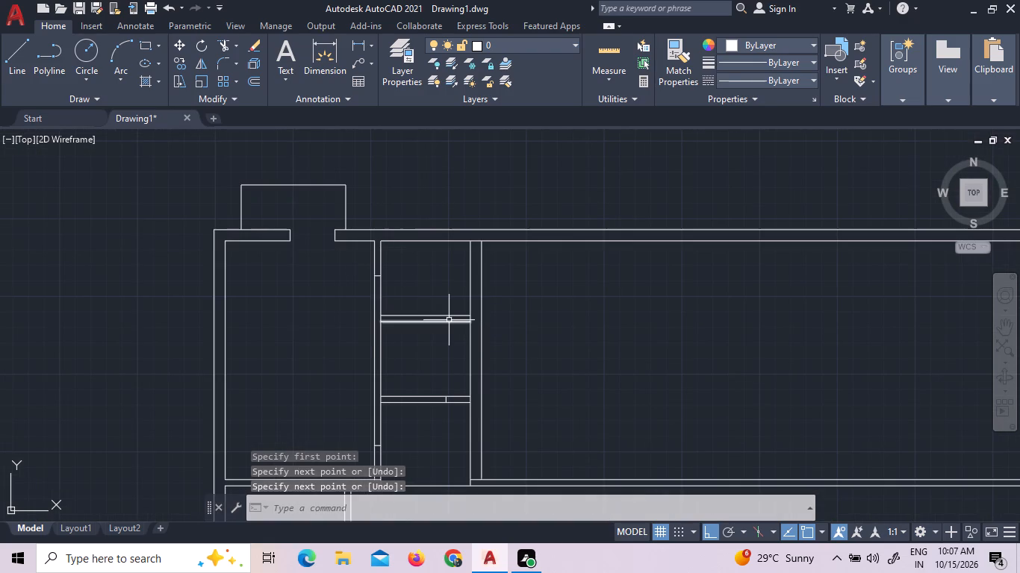
scroll(454, 317, down, 1)
scroll(450, 383, up, 2)
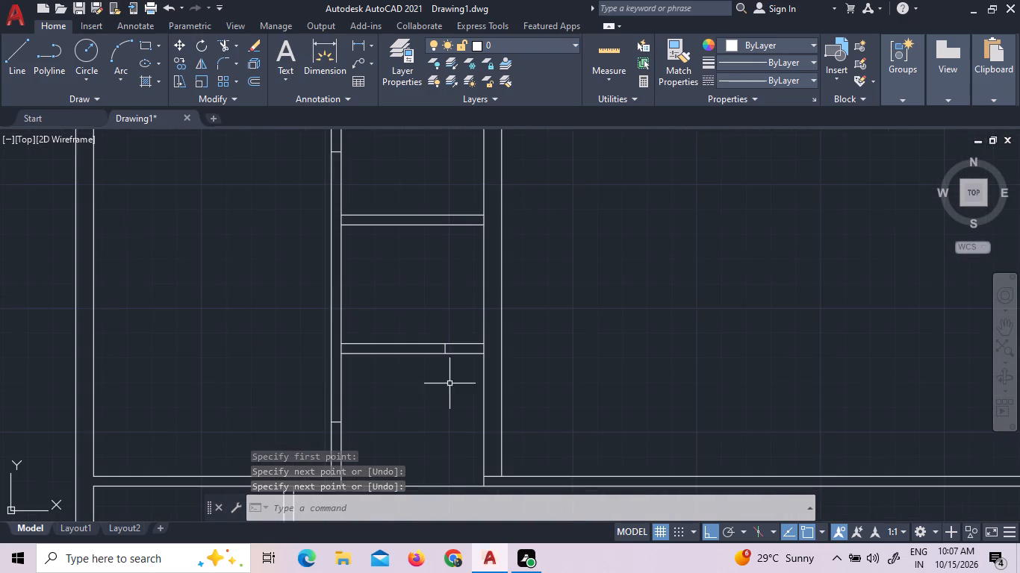
scroll(440, 295, down, 2)
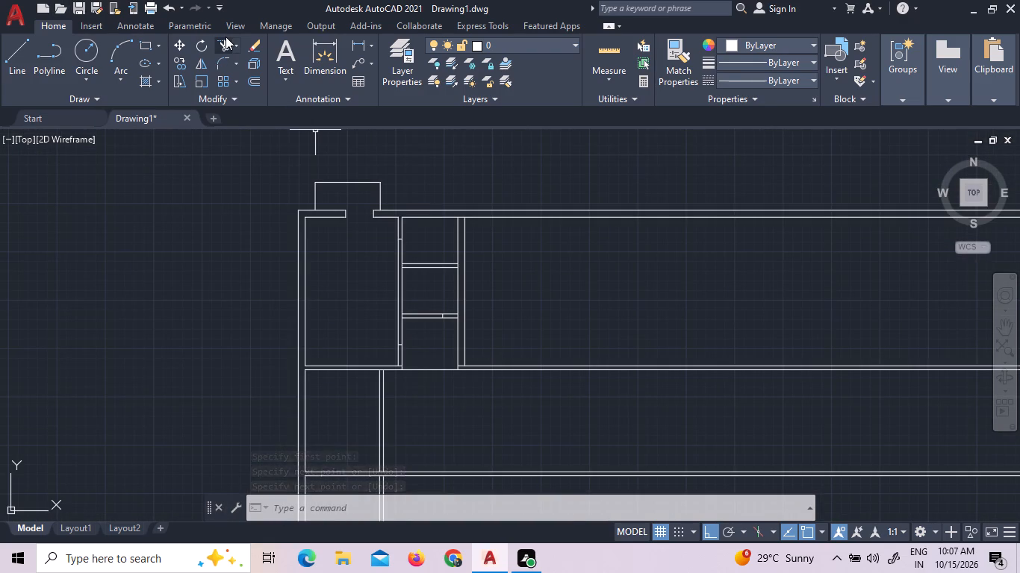
click(221, 45)
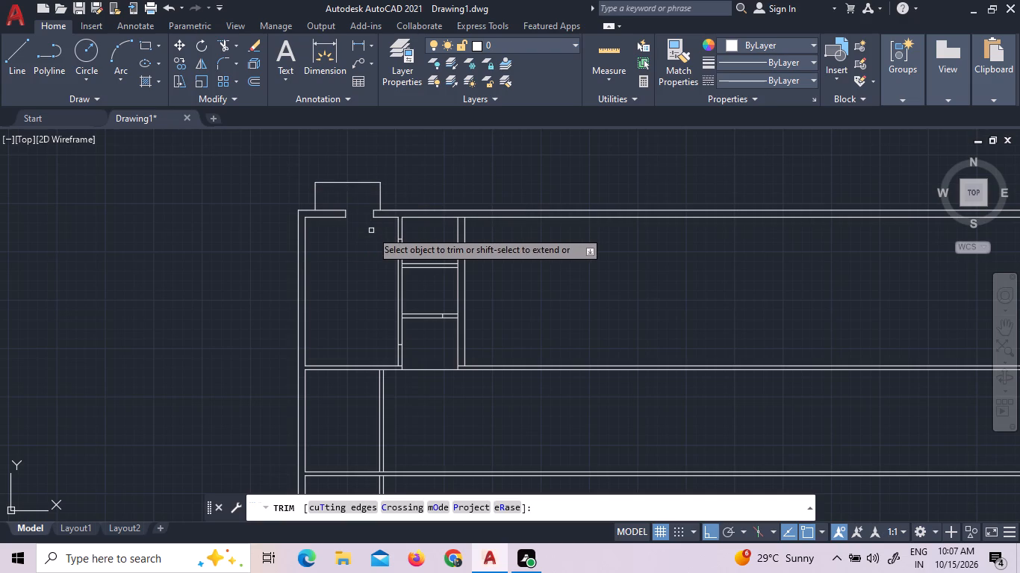
scroll(371, 231, up, 3)
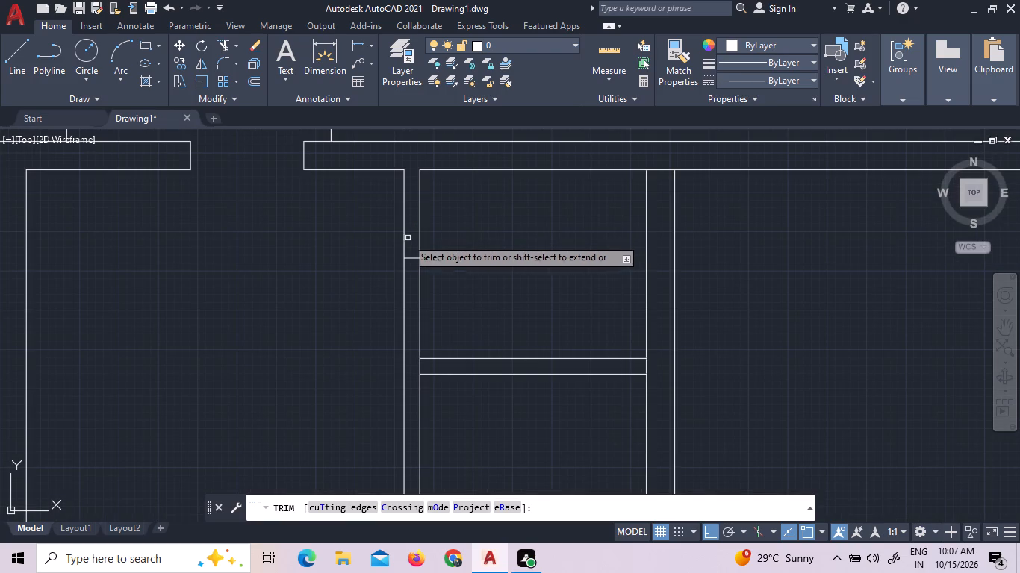
click(405, 241)
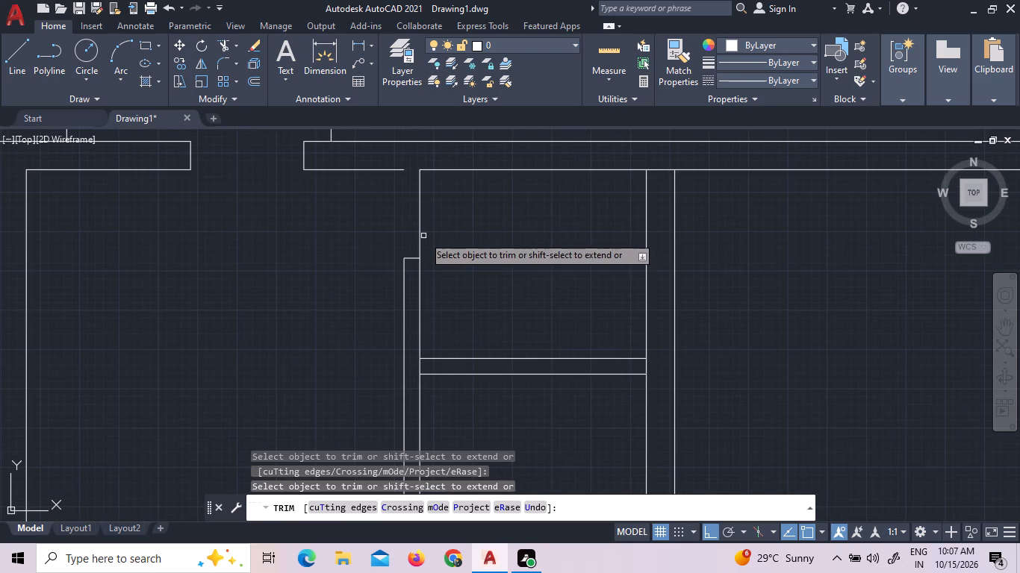
click(422, 234)
Trim the small rooms' right inner side line between the two lines of the partition below the uppermost small room.
scroll(596, 310, down, 1)
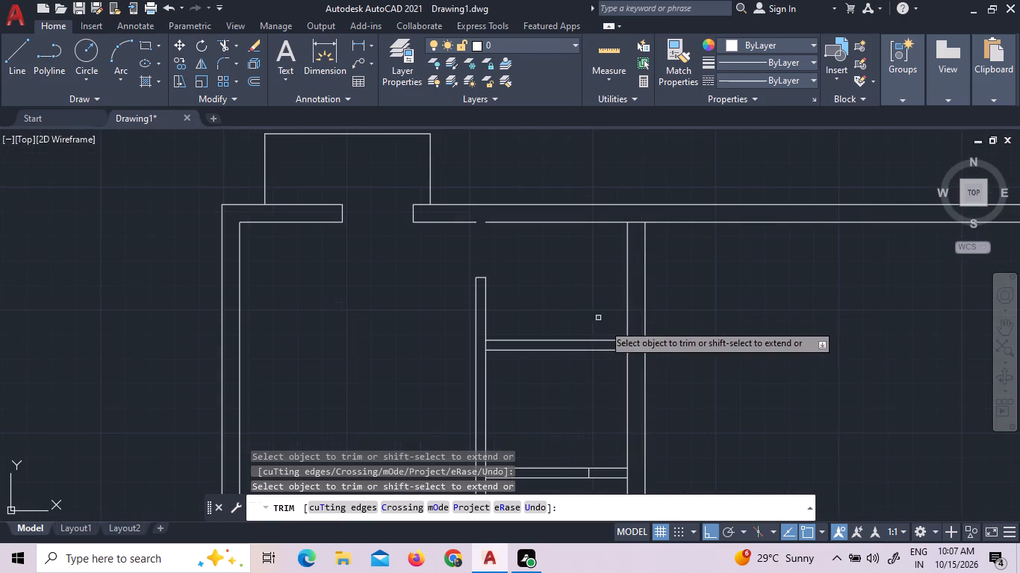
scroll(625, 340, up, 2)
click(629, 350)
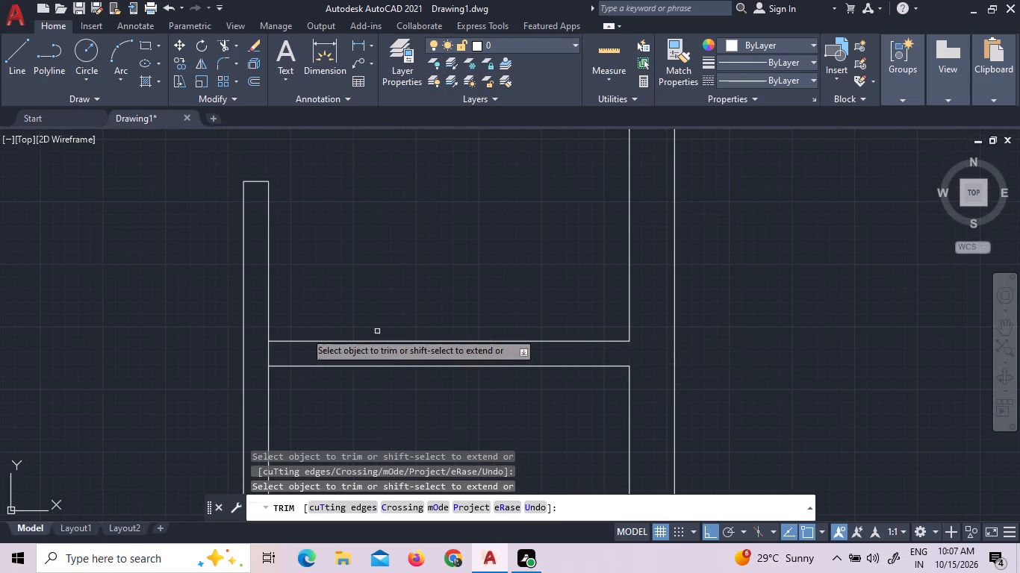
Trim the small rooms' left inner side line at the partition below the uppermost room and the right one at the partition below the middle room.
click(267, 348)
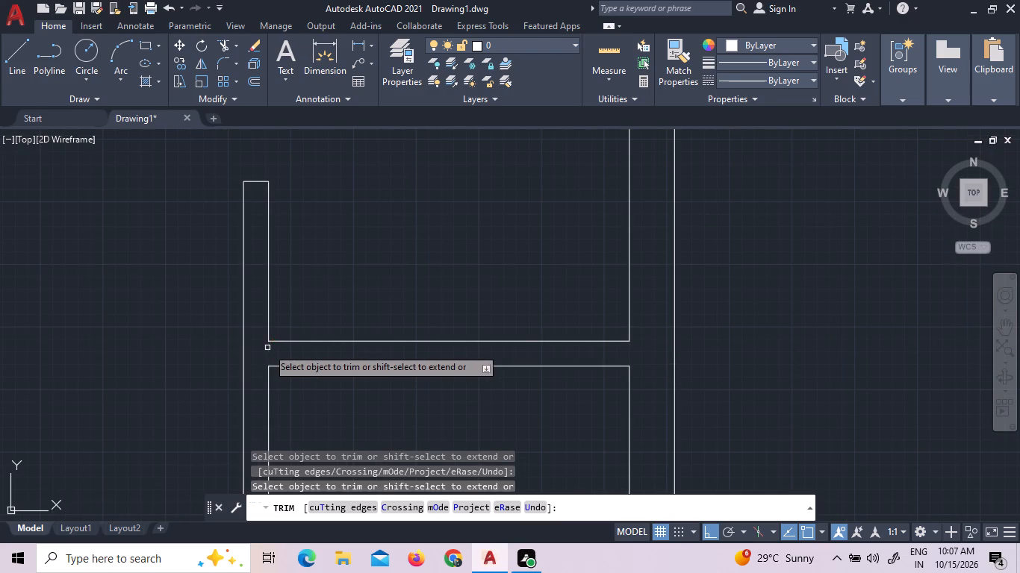
scroll(299, 311, down, 4)
scroll(356, 395, up, 1)
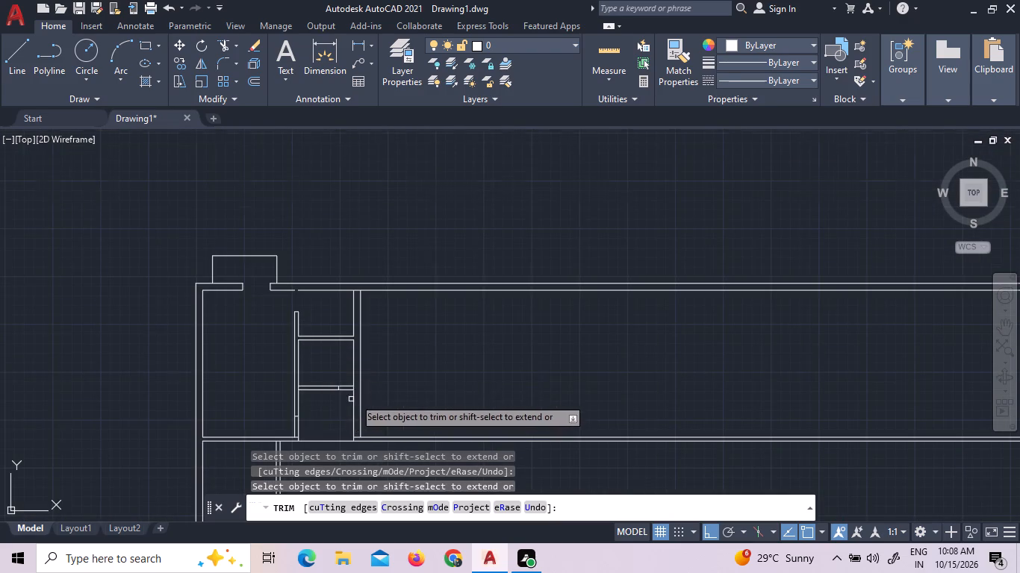
scroll(356, 396, up, 3)
click(331, 356)
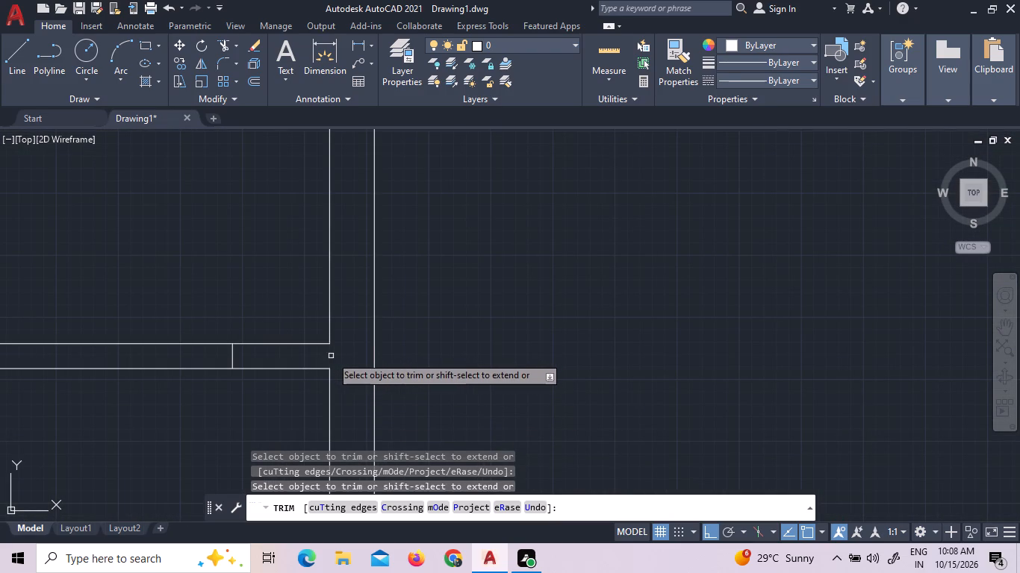
Trim both partition lines between the cross line and the right side wall, opening a doorway between the middle and lowest small rooms.
scroll(312, 358, down, 2)
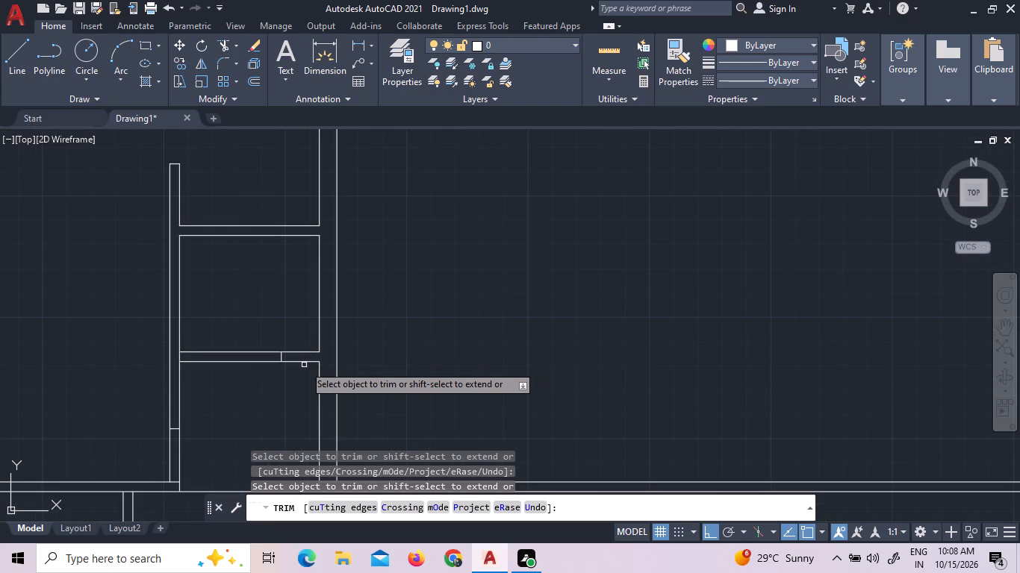
click(304, 363)
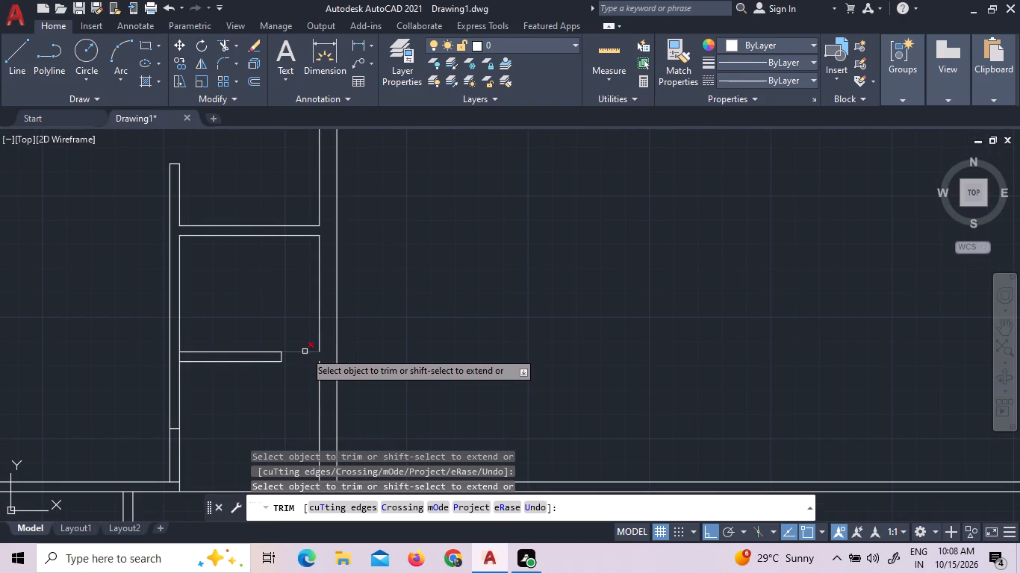
click(305, 351)
Trim both wall lines below the cross line, opening a doorway between the top-left room and the lowest small room.
scroll(225, 292, down, 2)
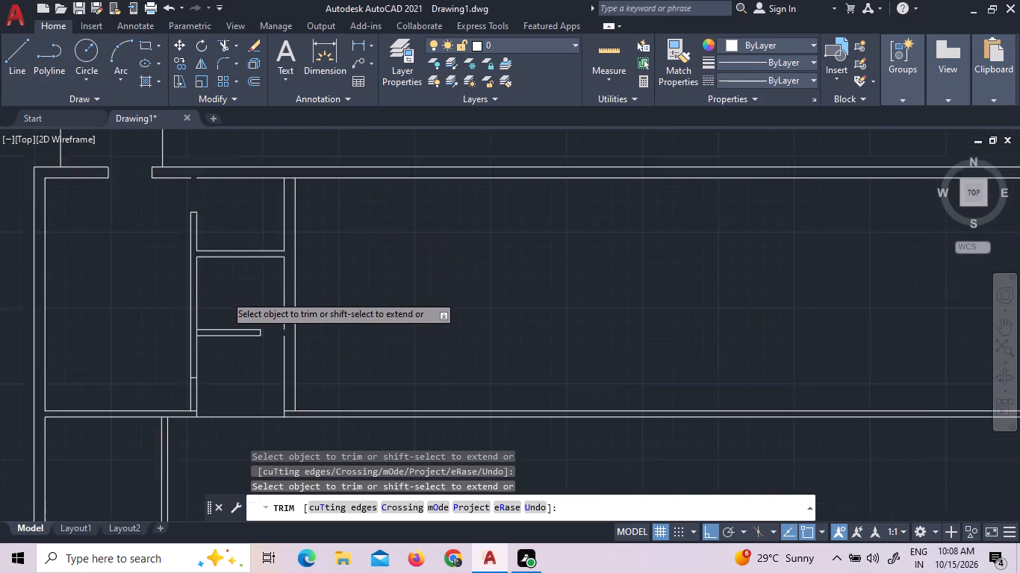
scroll(207, 367, up, 3)
click(220, 349)
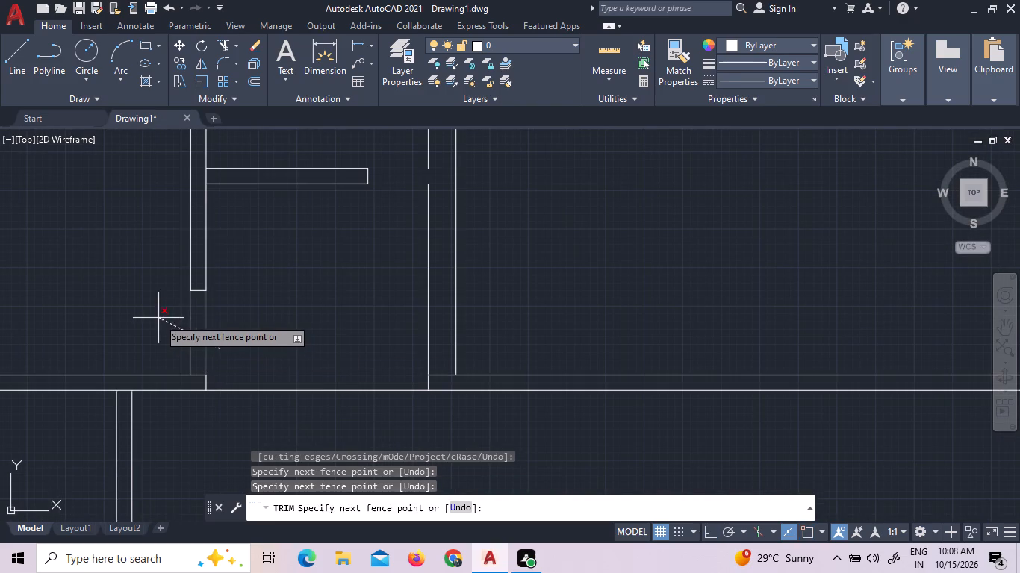
click(158, 318)
Trim the leftover line inside the wall corner beside the lowest small room, and the line closing off that room's bottom.
click(447, 374)
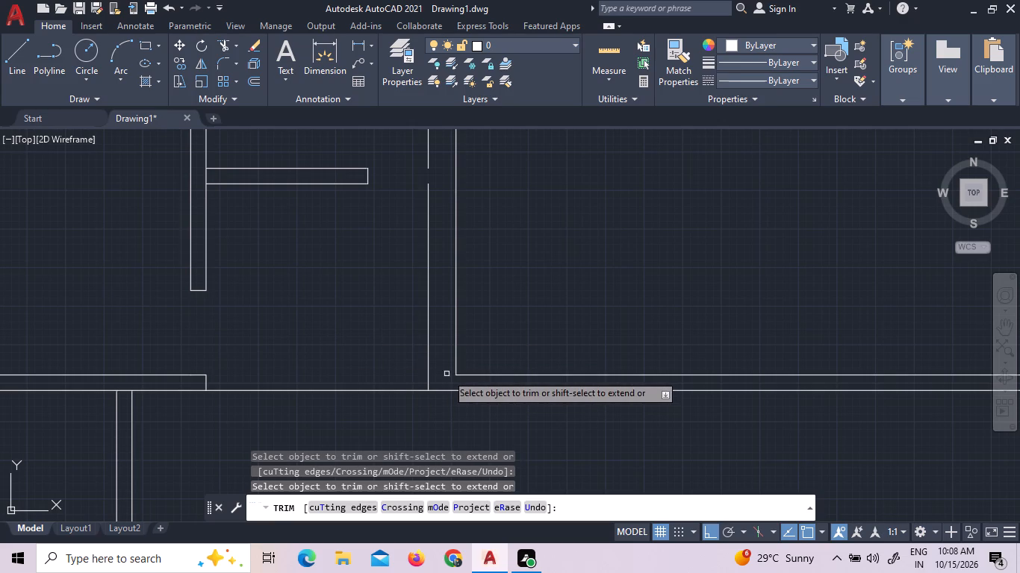
click(320, 389)
scroll(342, 358, down, 2)
right_click(328, 247)
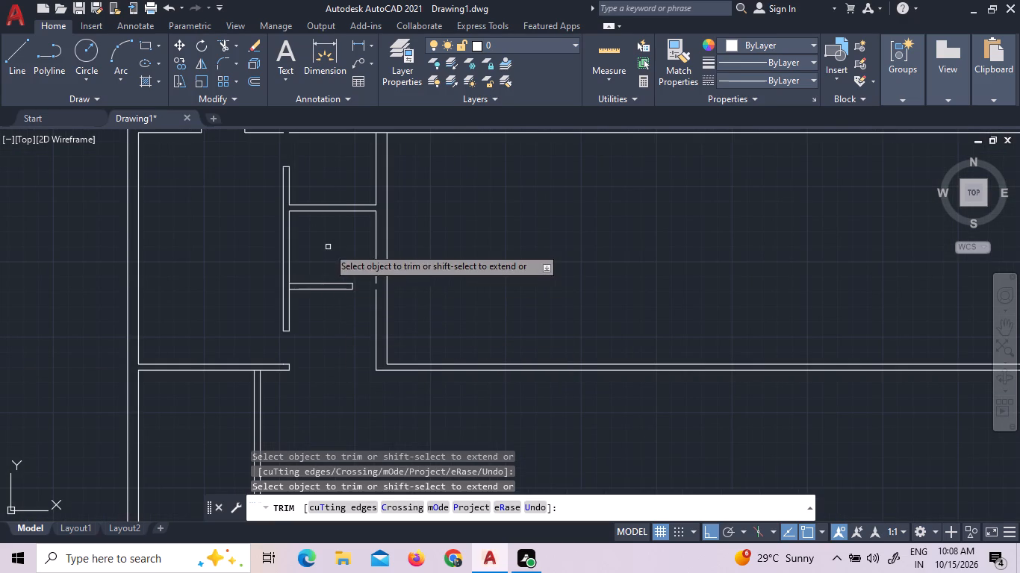
click(361, 254)
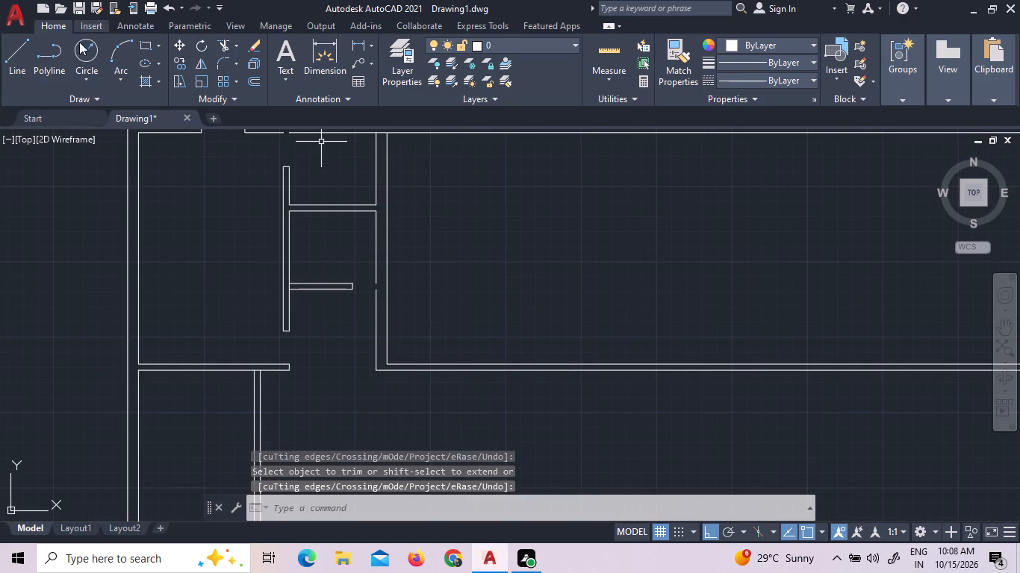
Draw a rectangle 5" wide and about 5" high, up and left from the lower end of the right side line's gap at the lower partition.
click(10, 62)
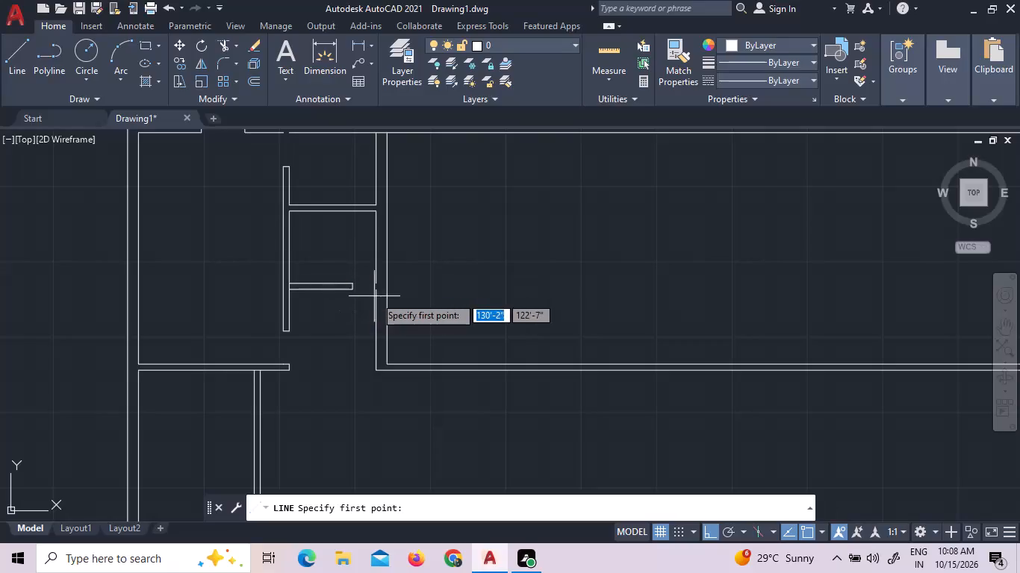
click(147, 51)
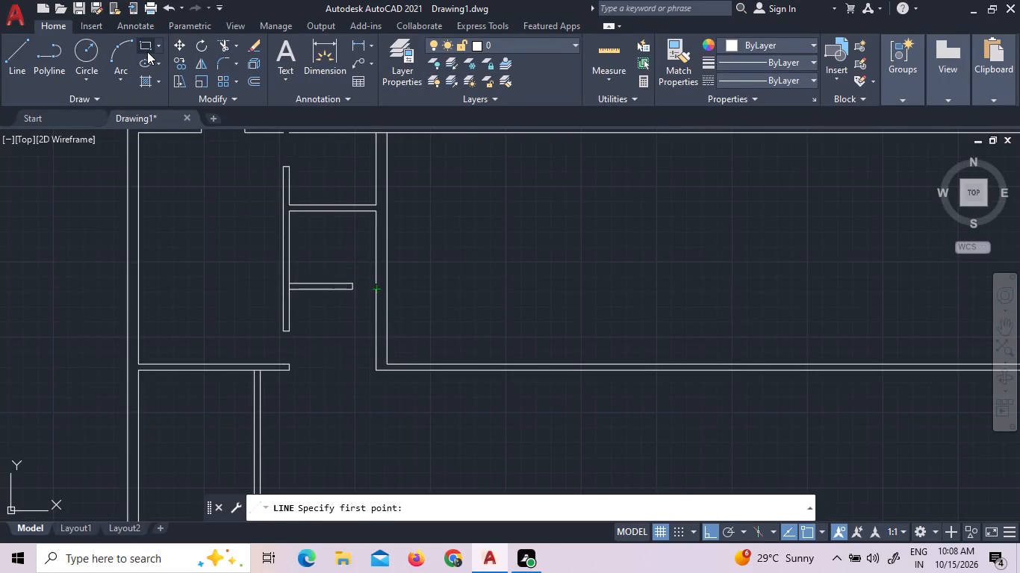
click(381, 292)
scroll(378, 287, up, 3)
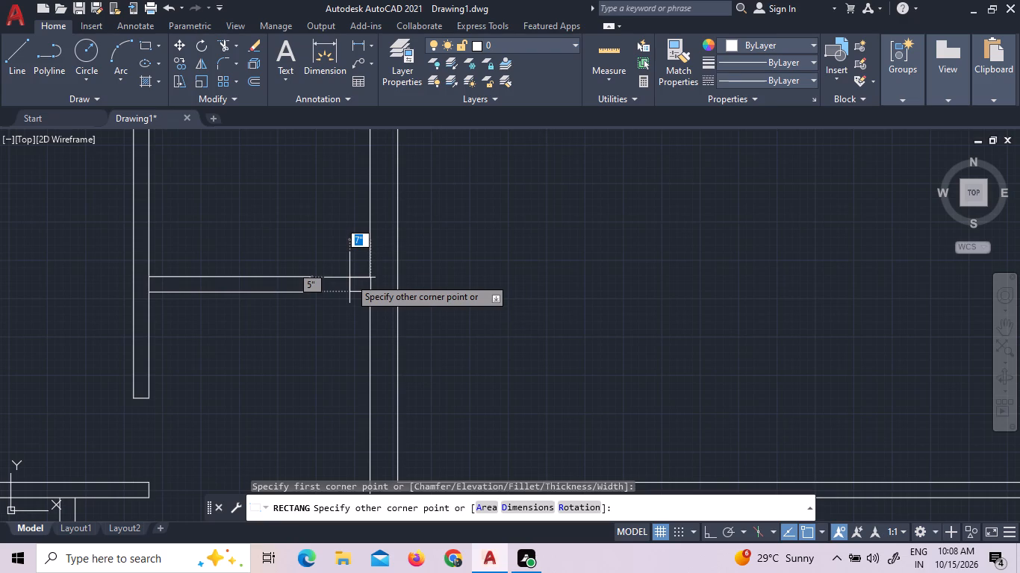
text(5")
key(Return)
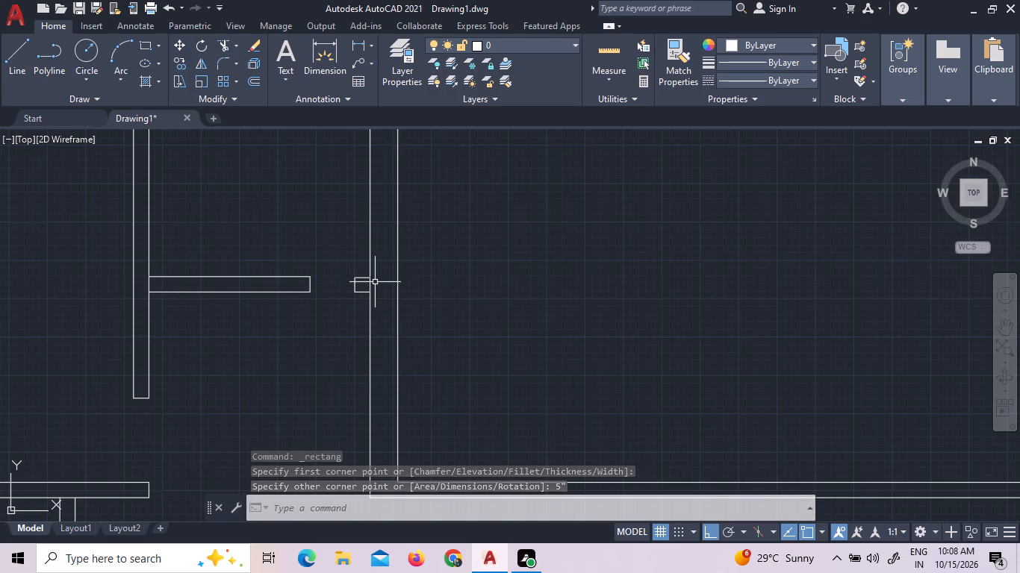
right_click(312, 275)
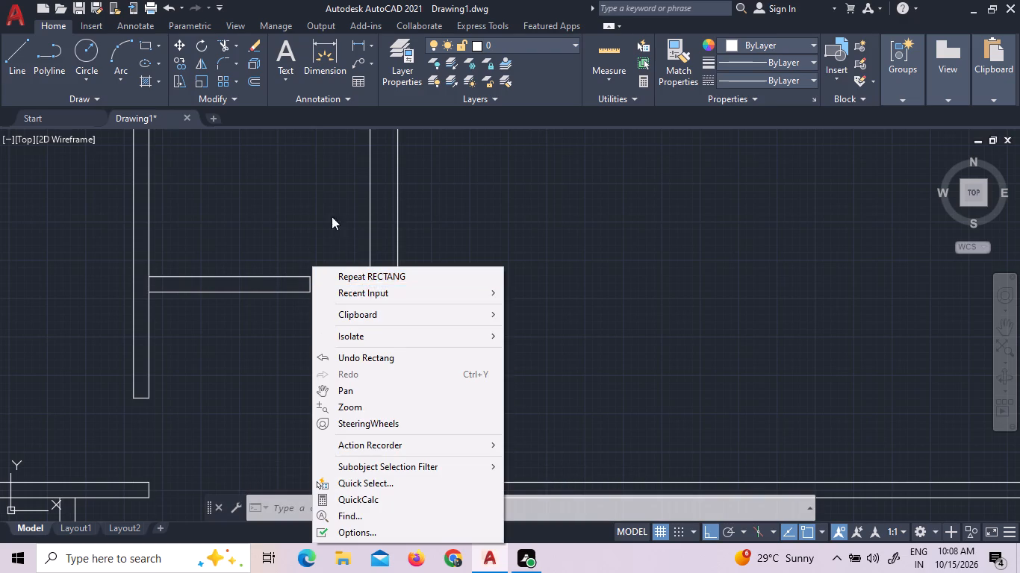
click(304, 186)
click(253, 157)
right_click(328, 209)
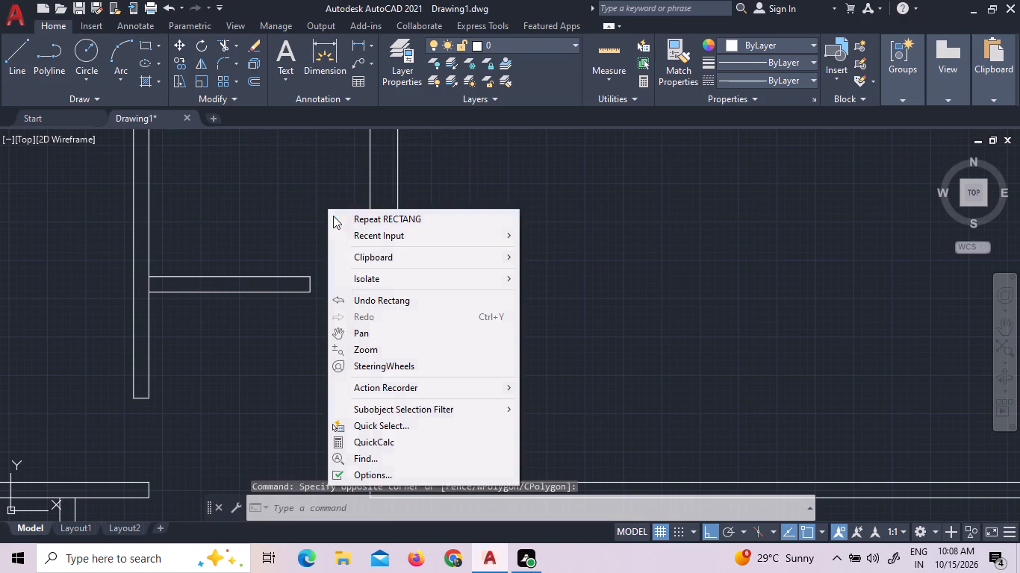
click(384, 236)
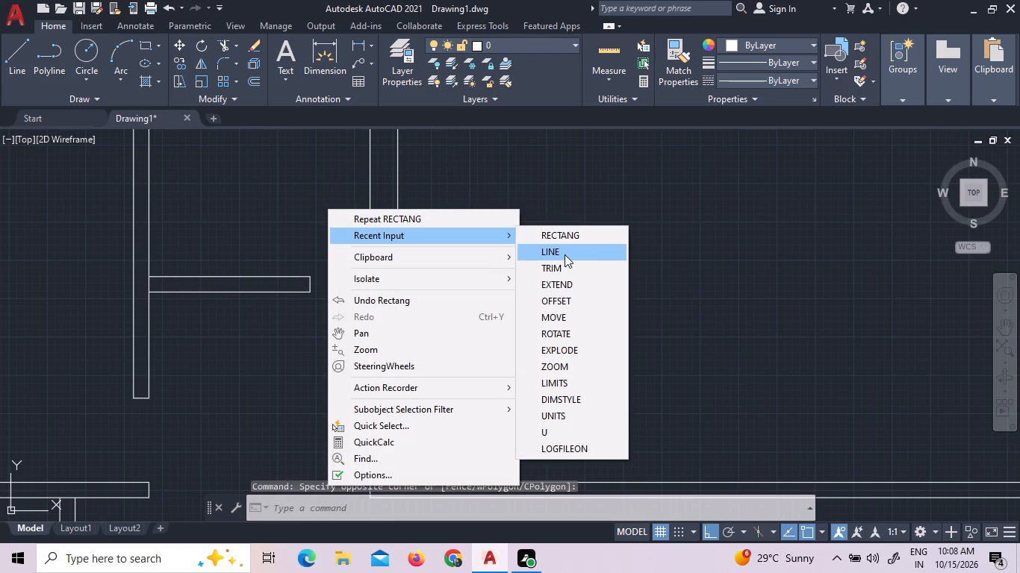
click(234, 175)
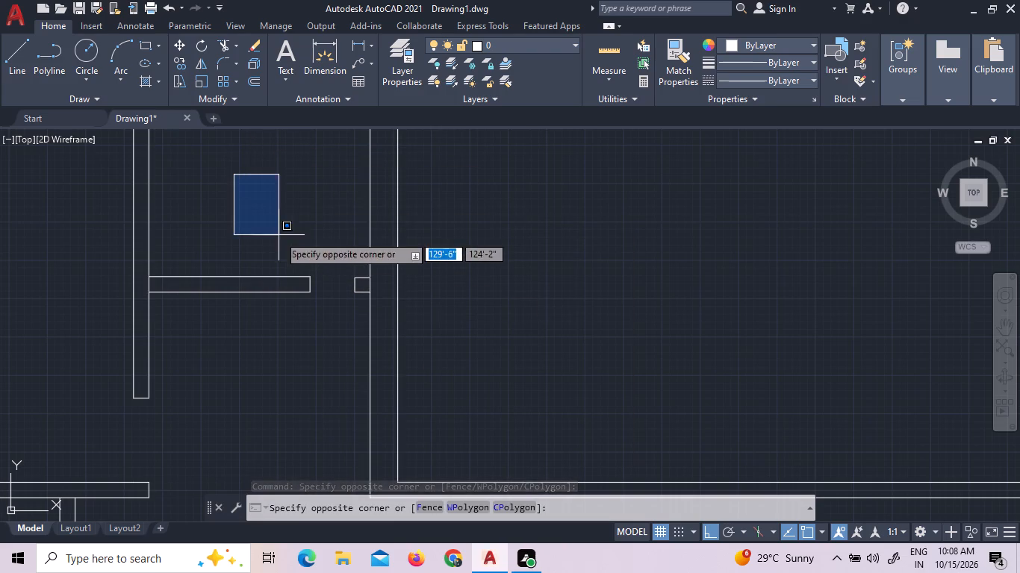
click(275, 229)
Move the small rectangle by its upper right corner to the upper end of the gap in the side line.
scroll(326, 275, up, 4)
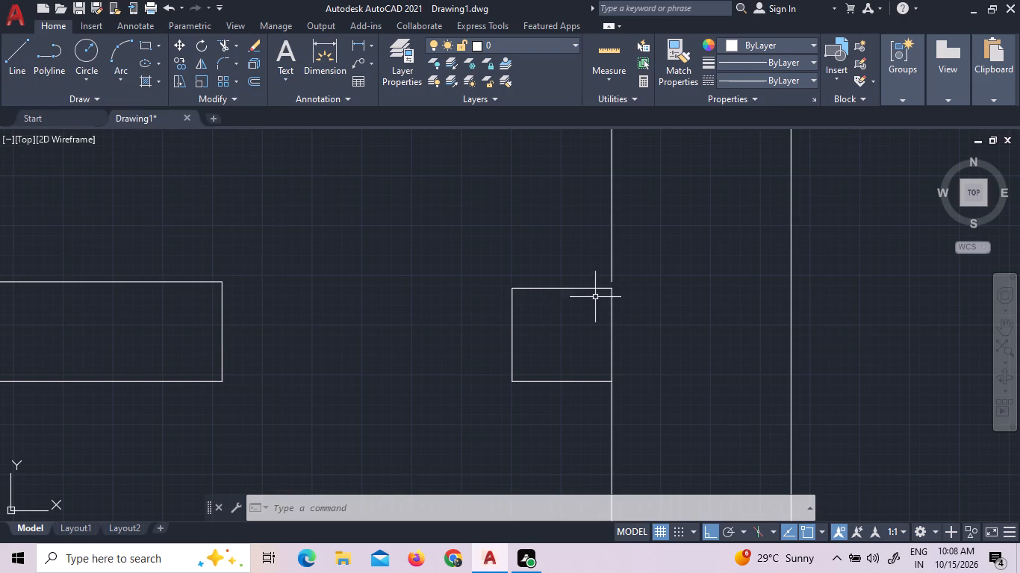
click(601, 390)
click(496, 307)
right_click(550, 312)
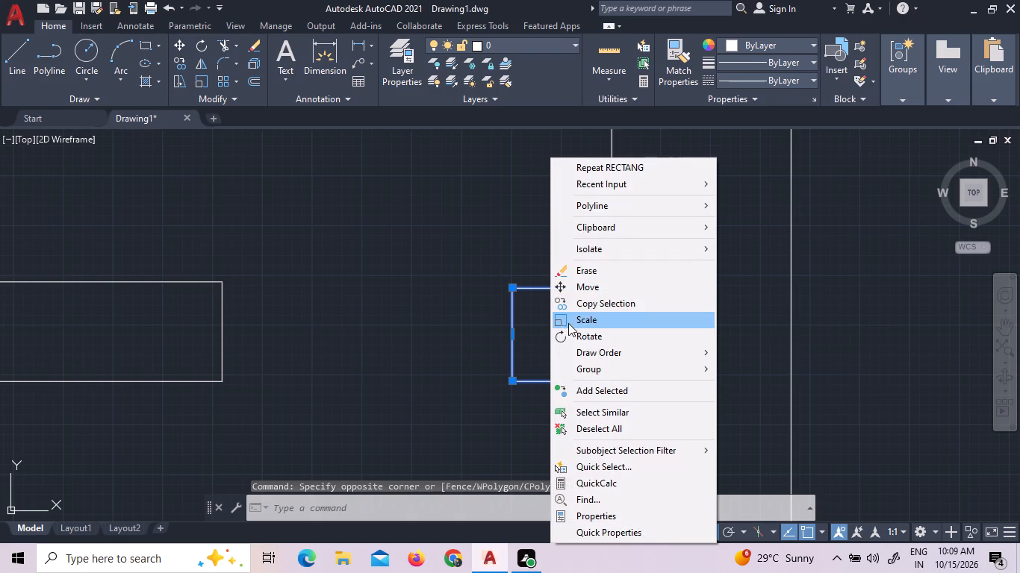
click(595, 284)
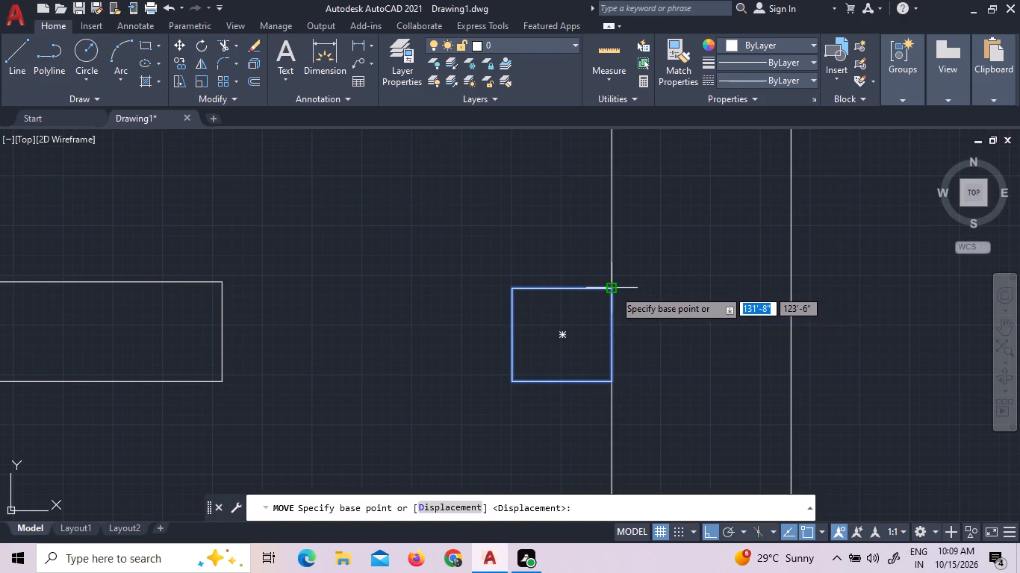
click(612, 292)
scroll(612, 292, up, 3)
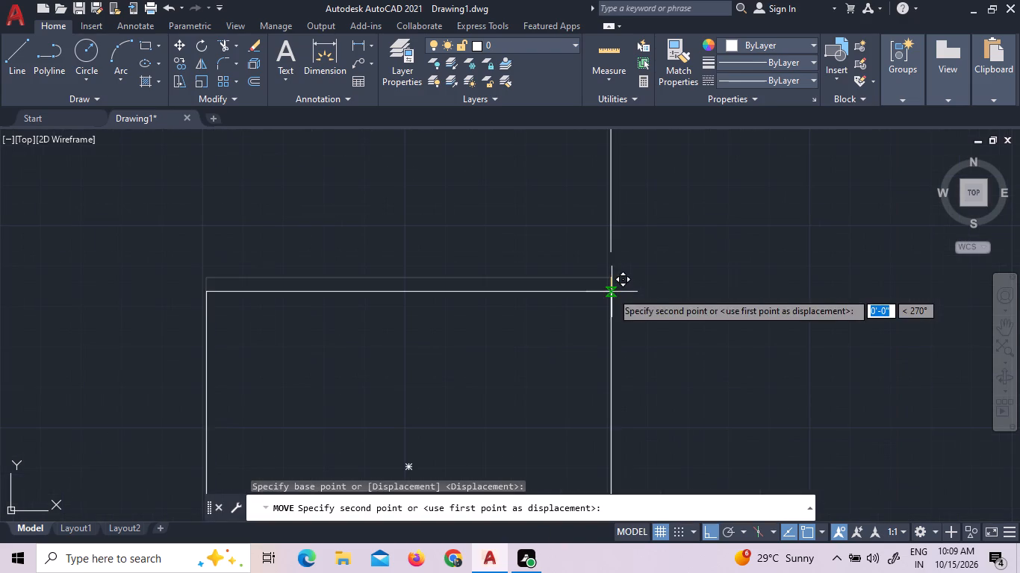
click(613, 252)
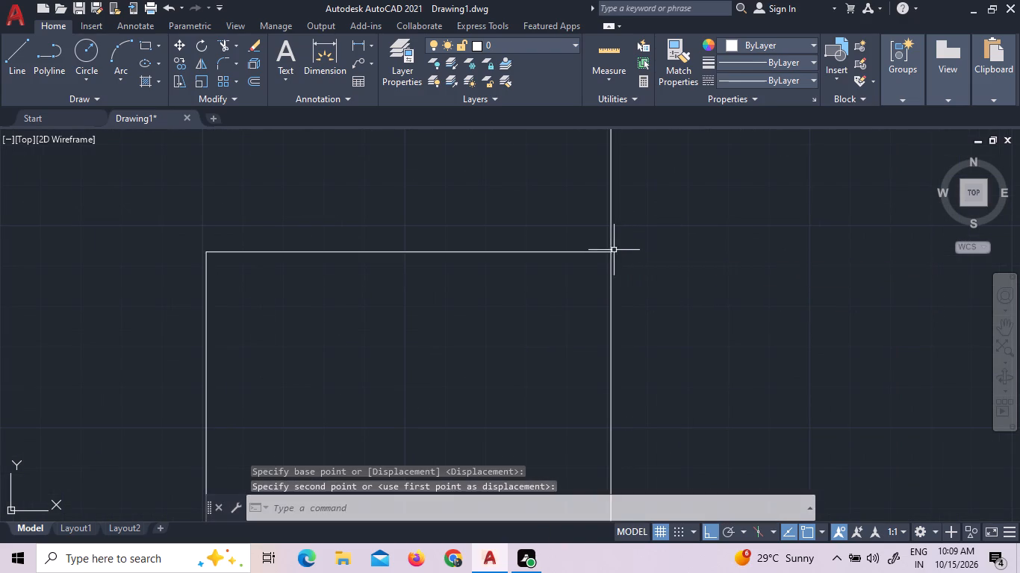
Try to stretch the small rectangle from its lower right corner along the side line.
scroll(632, 238, down, 3)
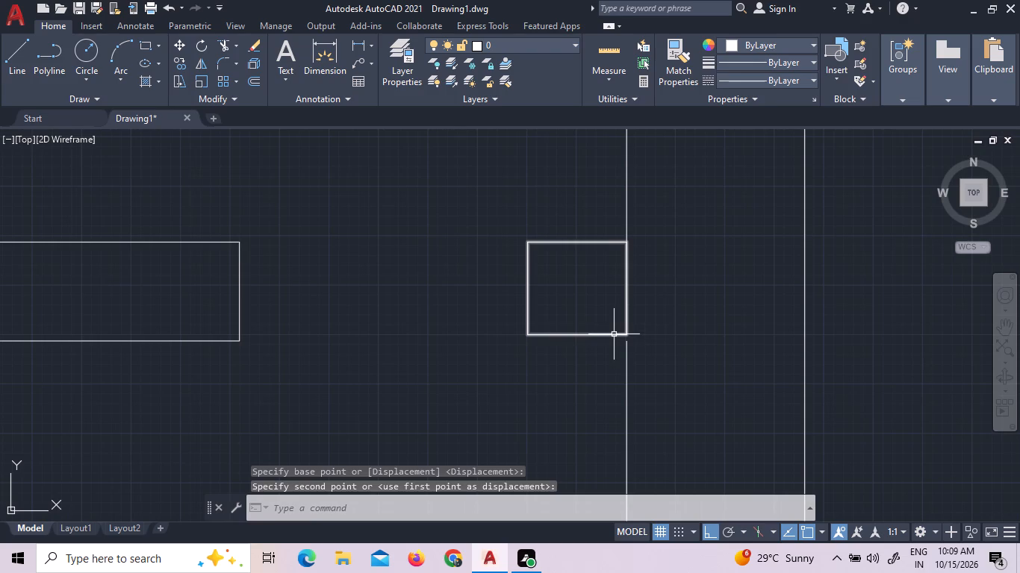
click(614, 336)
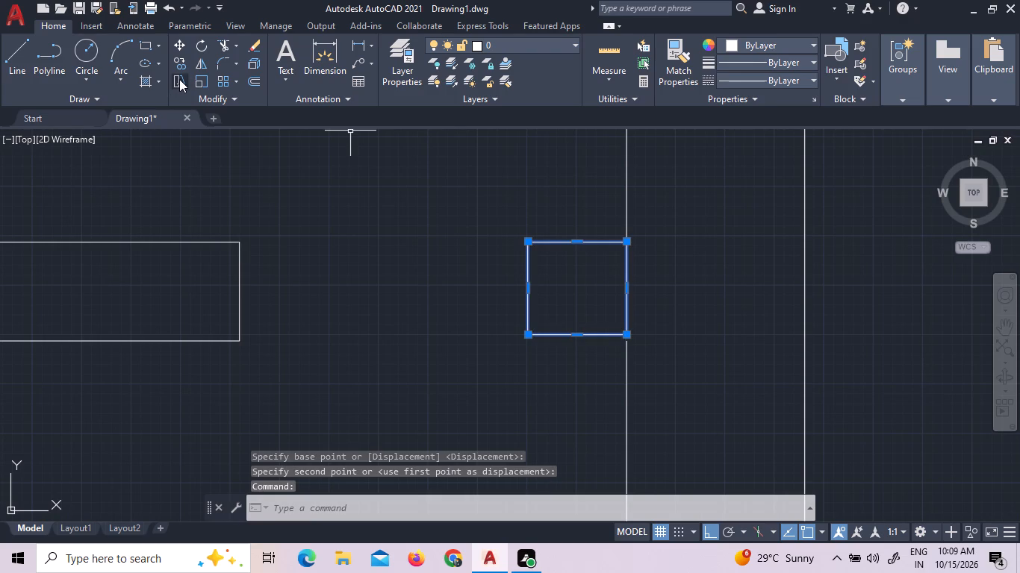
click(179, 79)
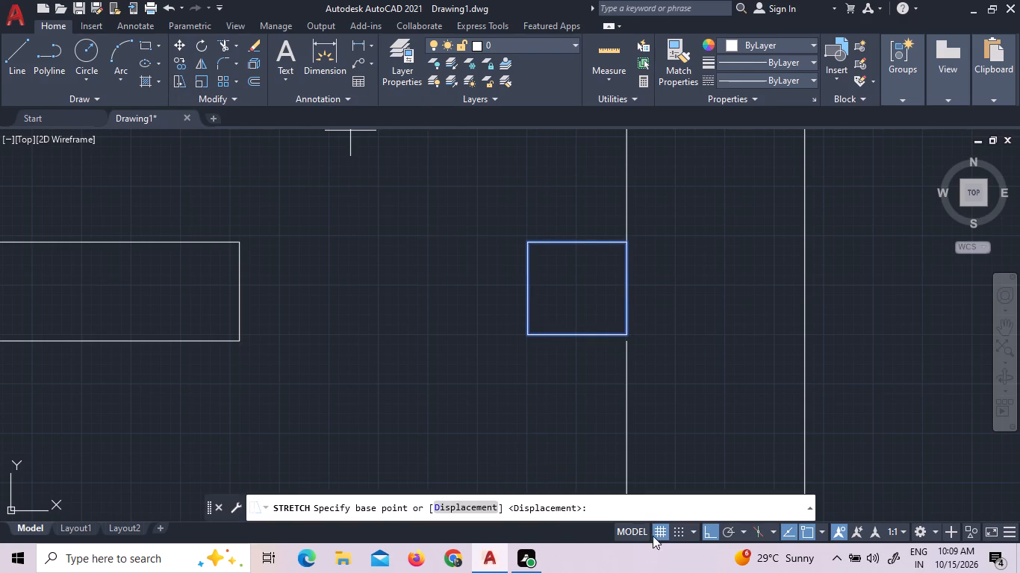
click(628, 335)
scroll(623, 339, up, 2)
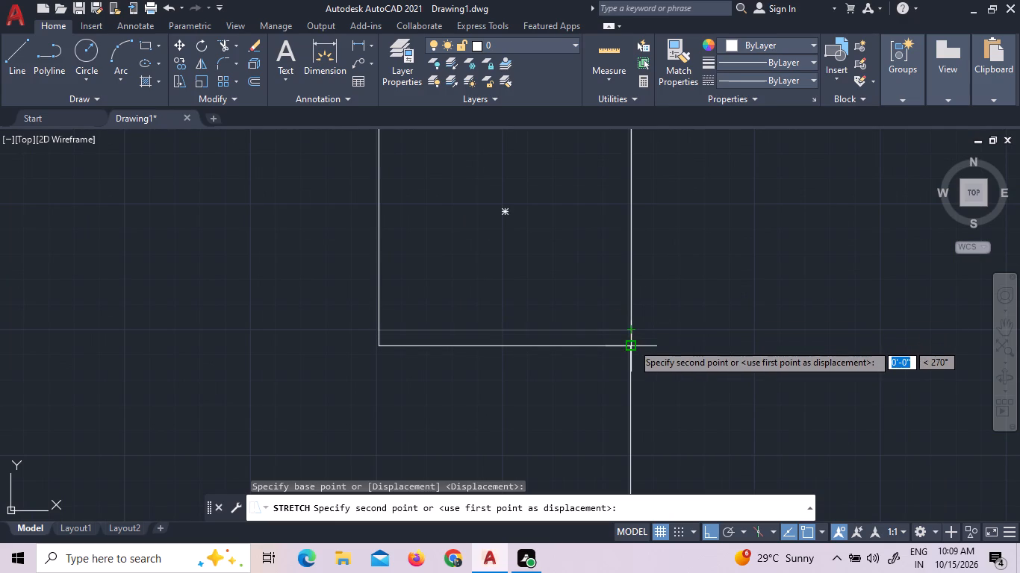
scroll(606, 360, down, 3)
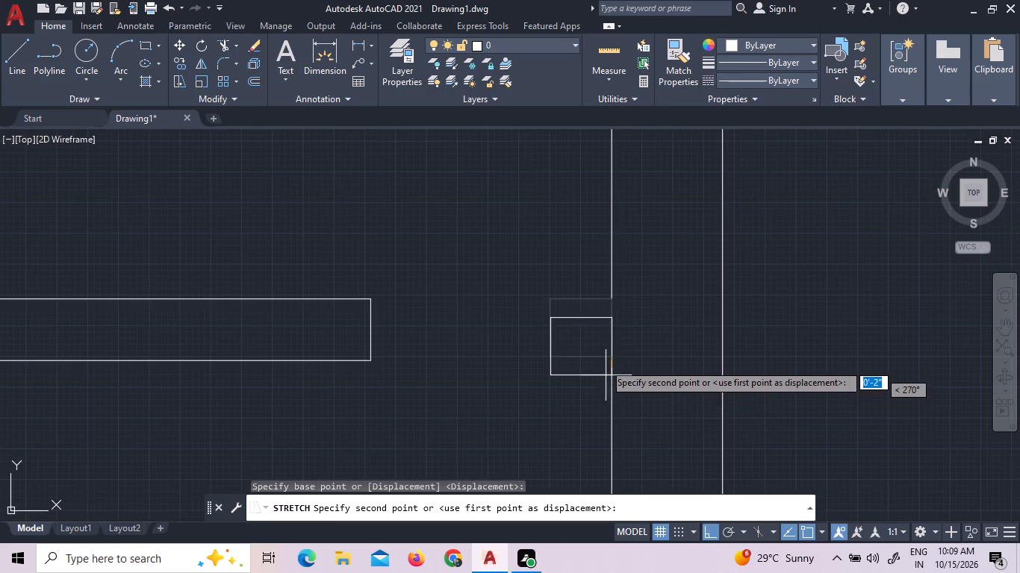
right_click(604, 307)
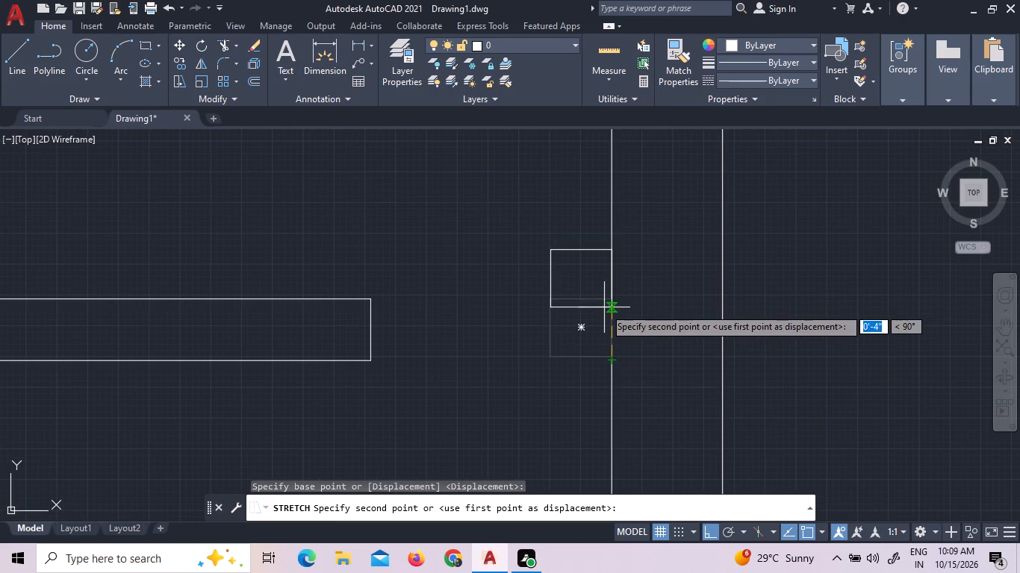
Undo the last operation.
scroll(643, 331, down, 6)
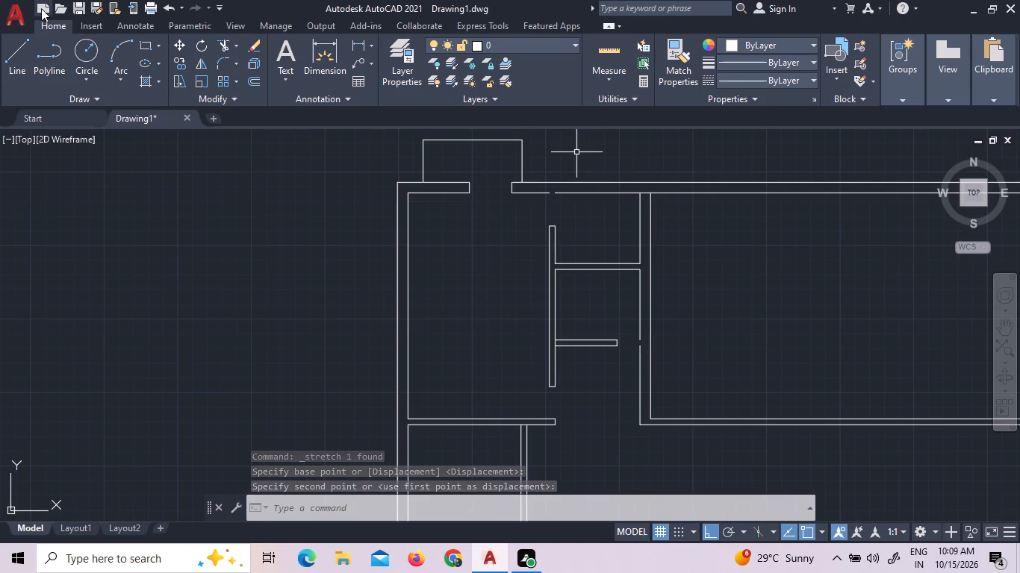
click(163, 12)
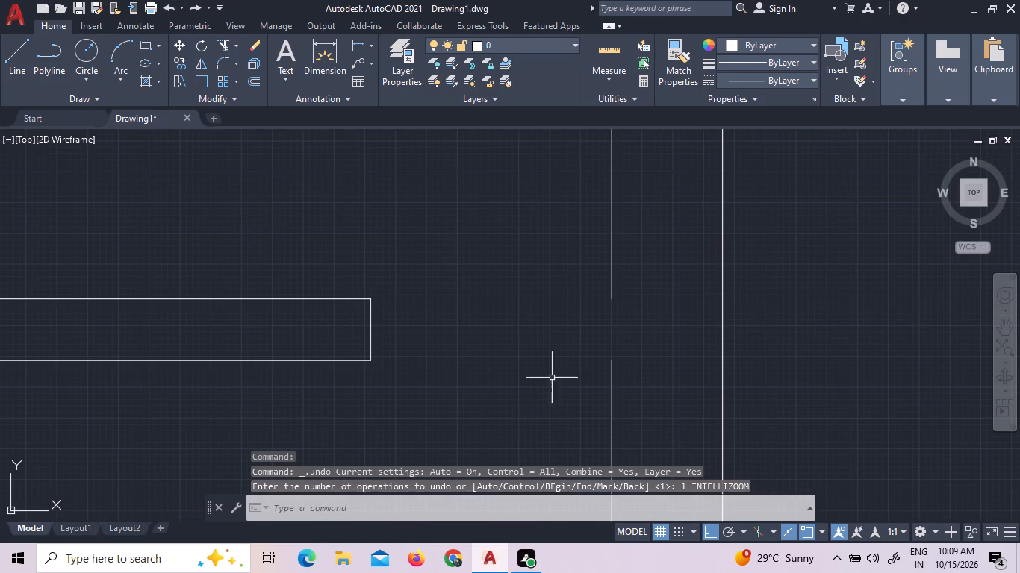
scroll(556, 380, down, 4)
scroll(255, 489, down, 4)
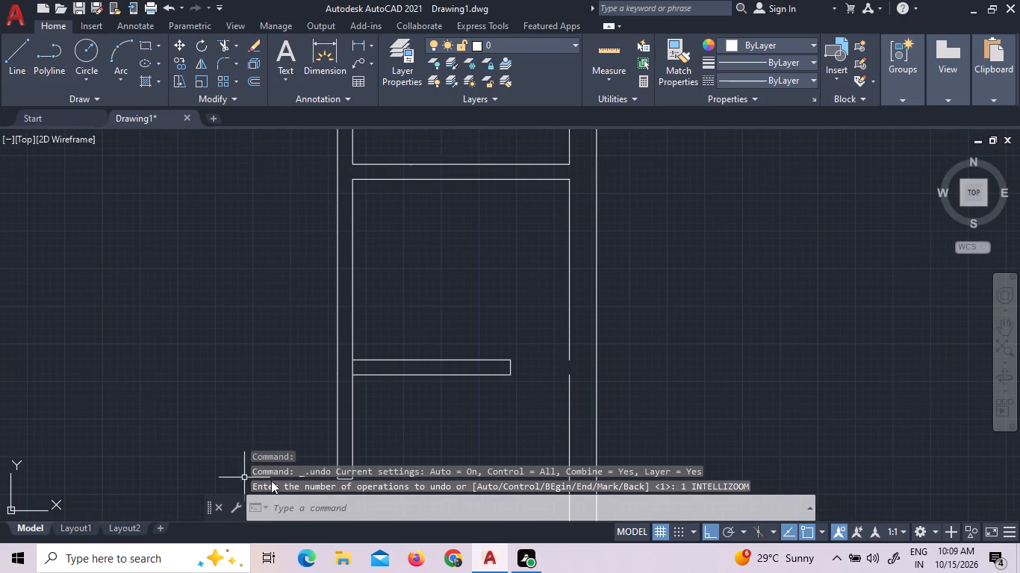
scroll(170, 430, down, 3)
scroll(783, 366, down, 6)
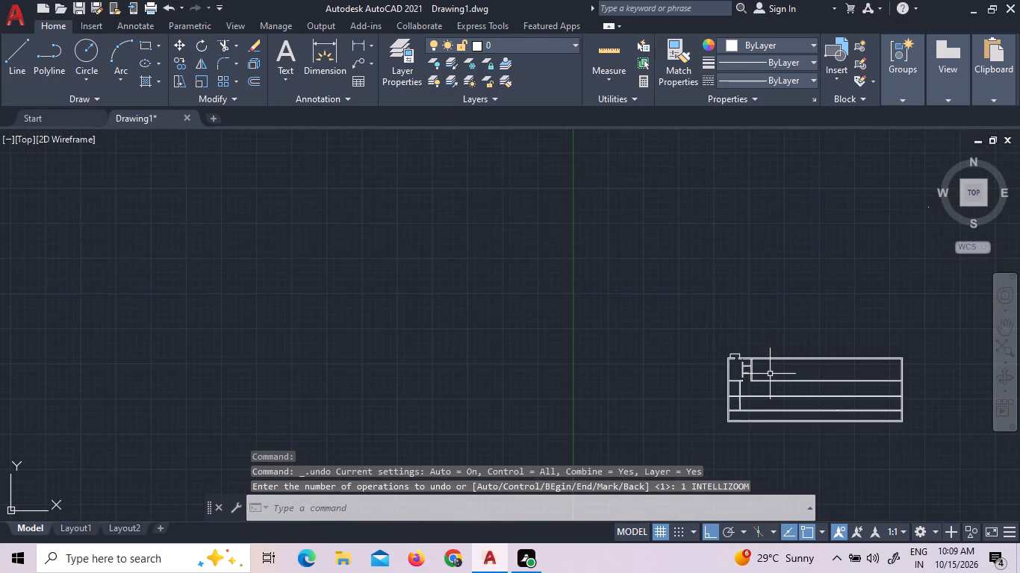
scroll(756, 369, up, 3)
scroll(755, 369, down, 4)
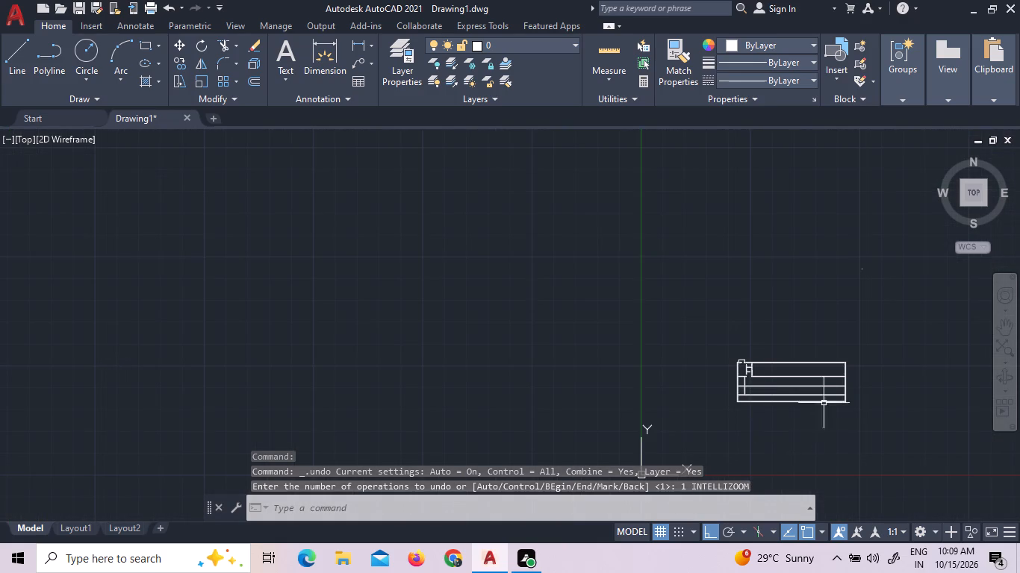
Erase the tiny stray object lying outside the floor plan, above its upper right corner.
drag(889, 293, 883, 283)
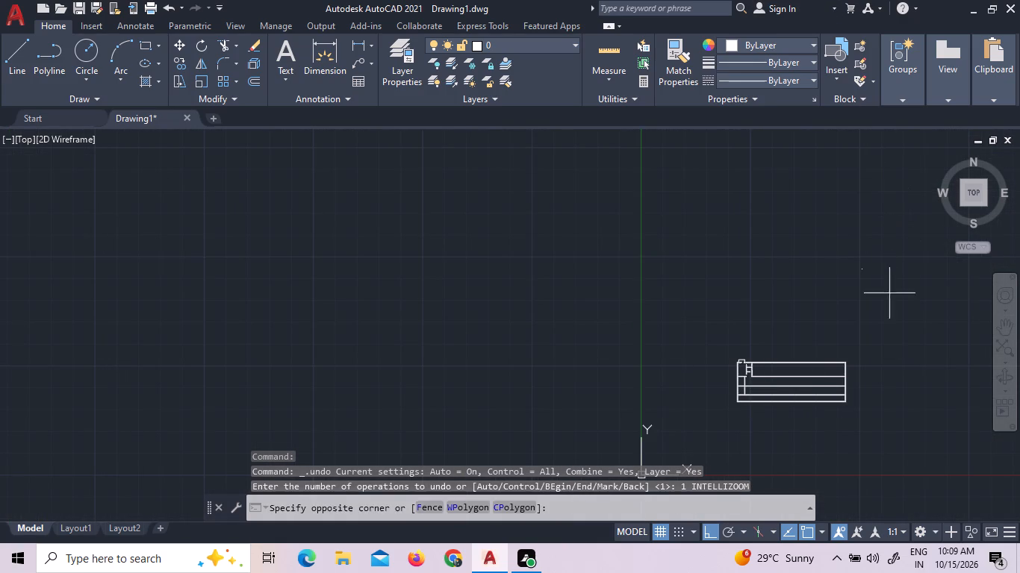
drag(883, 283, 877, 273)
click(817, 228)
right_click(817, 228)
click(856, 271)
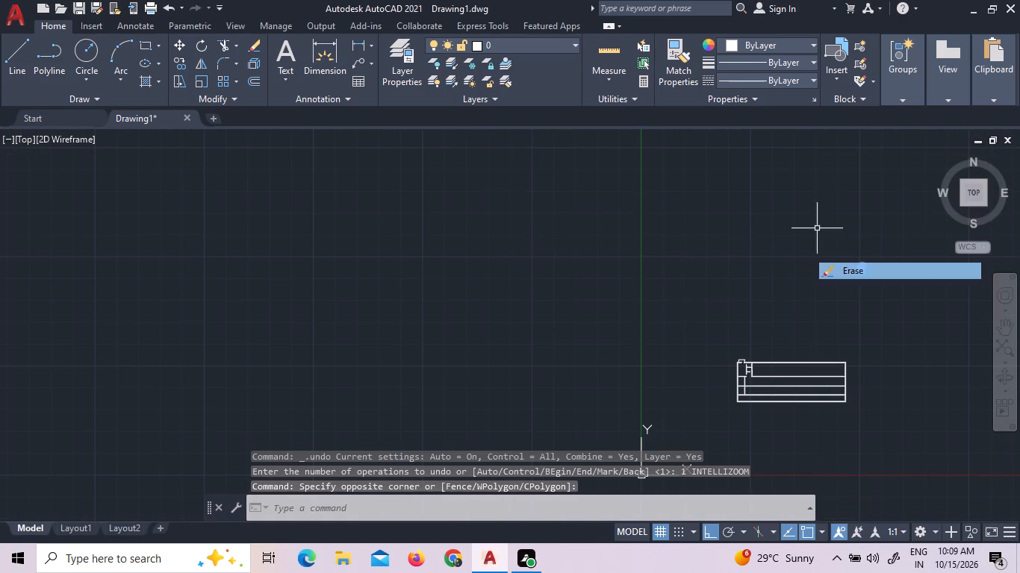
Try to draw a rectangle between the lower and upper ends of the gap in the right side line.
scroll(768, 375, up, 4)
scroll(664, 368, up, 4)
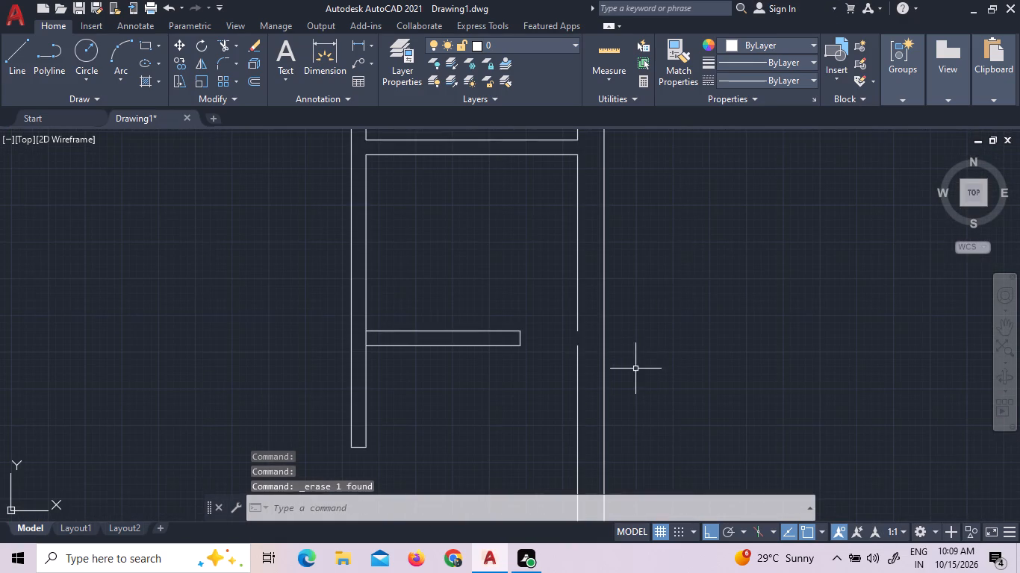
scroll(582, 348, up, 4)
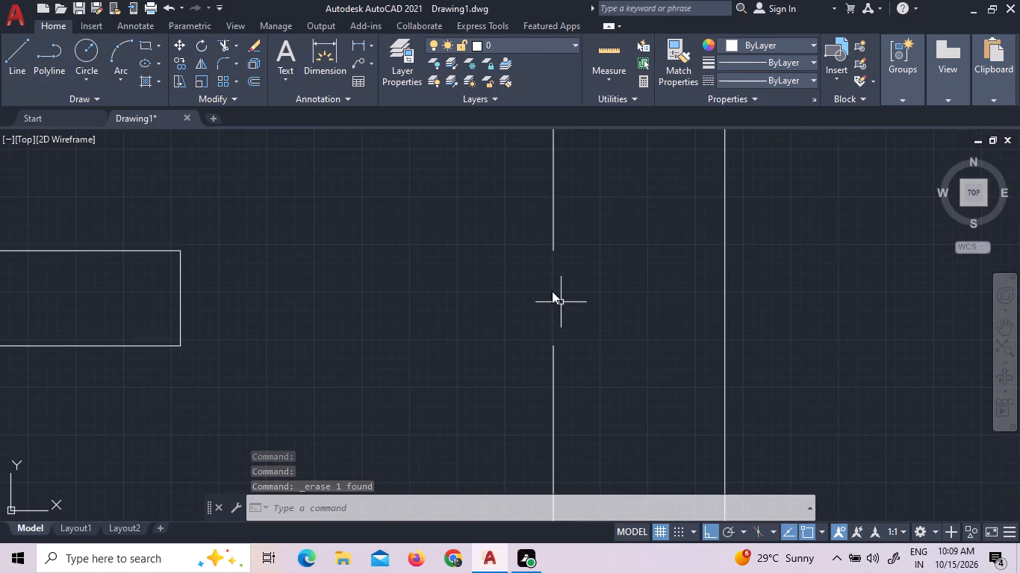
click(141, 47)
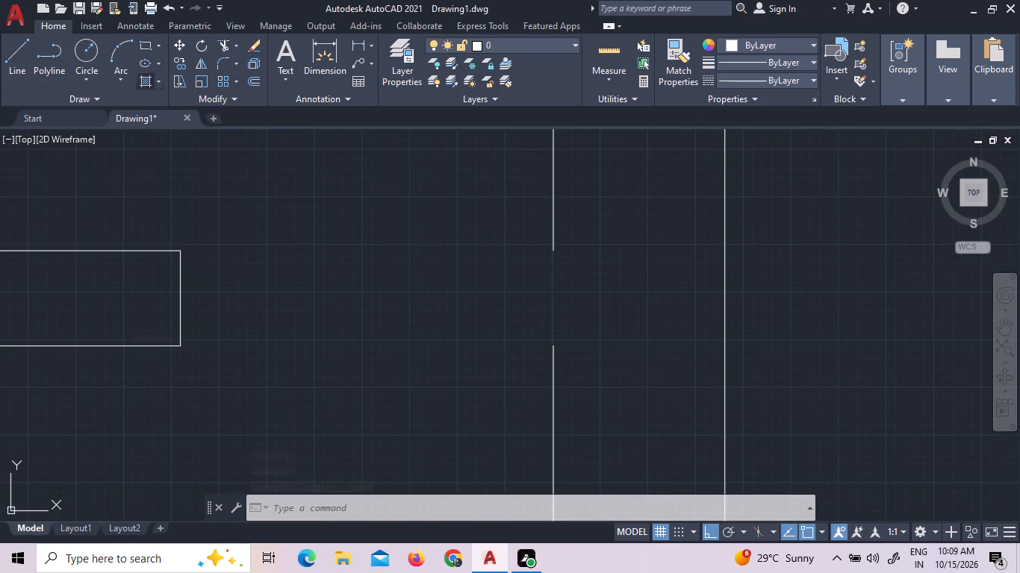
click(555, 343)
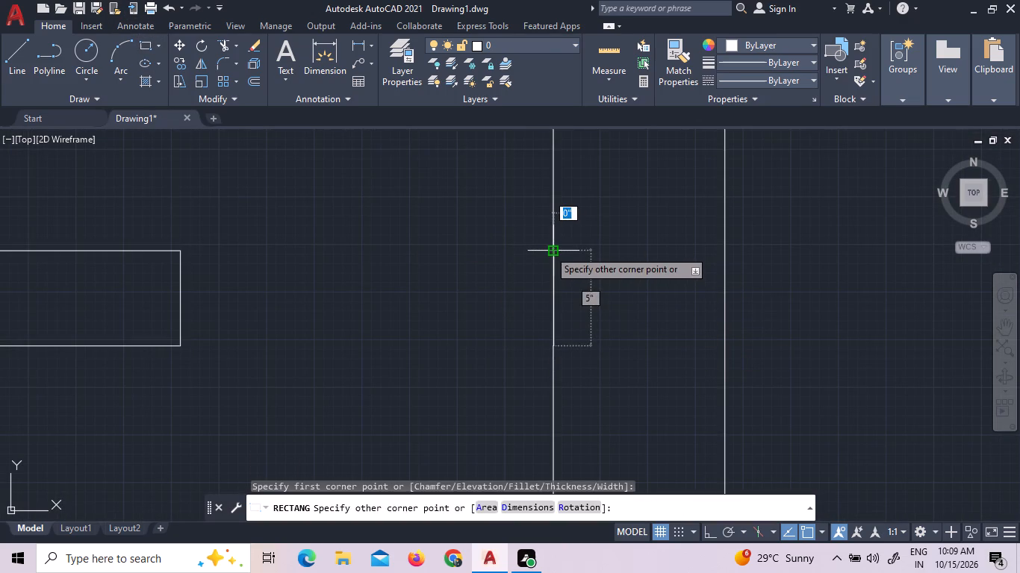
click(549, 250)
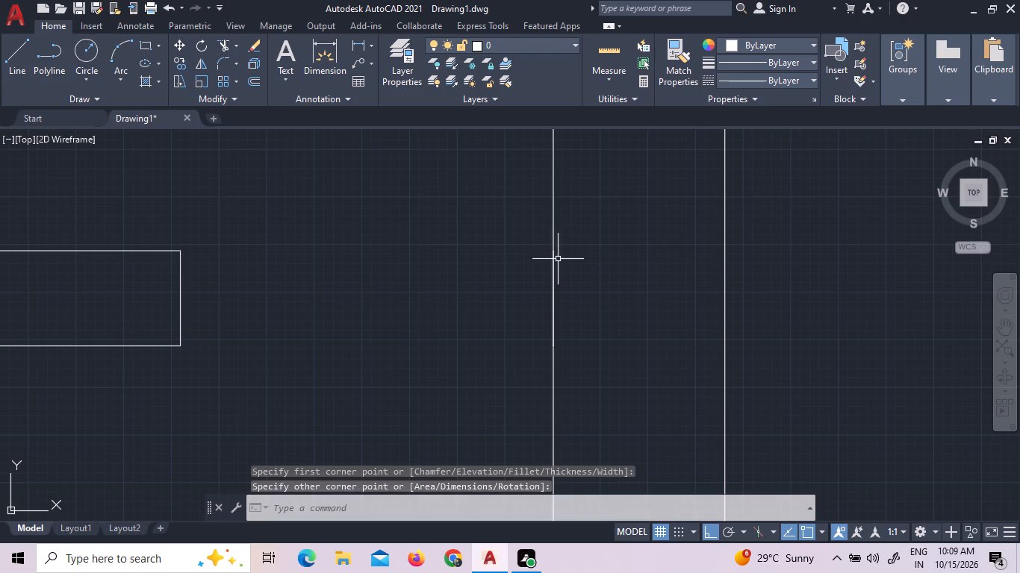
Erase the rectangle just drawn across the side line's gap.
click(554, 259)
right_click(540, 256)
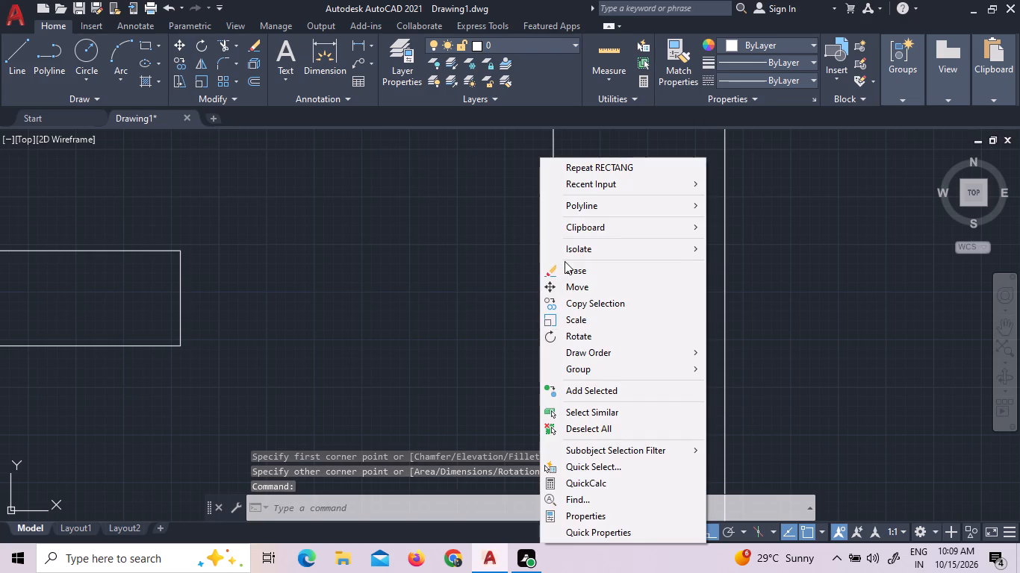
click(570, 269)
Draw a 5" by 5" rectangle down and left from the upper end of the side line's gap, facing the lower partition.
click(146, 49)
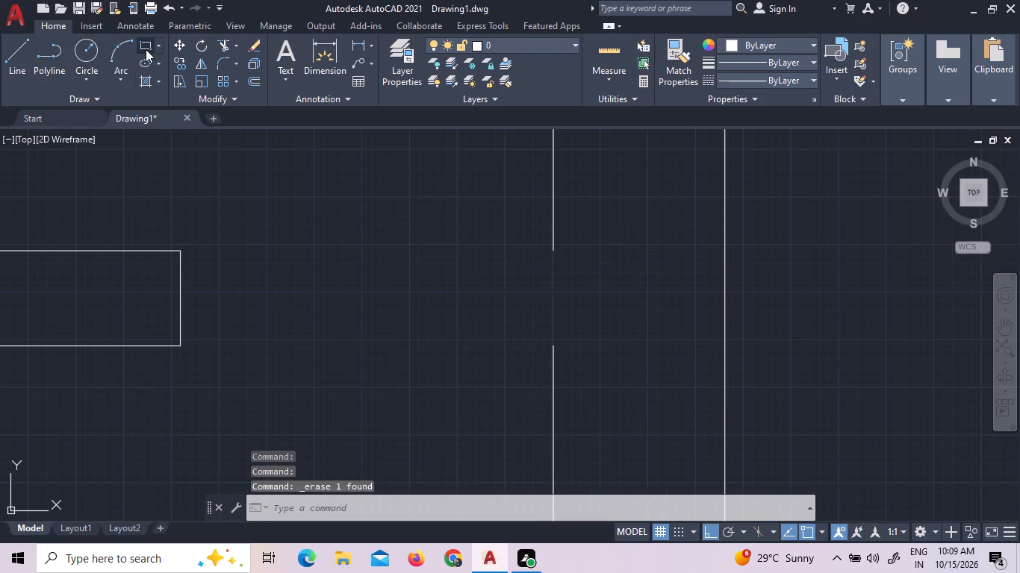
click(555, 254)
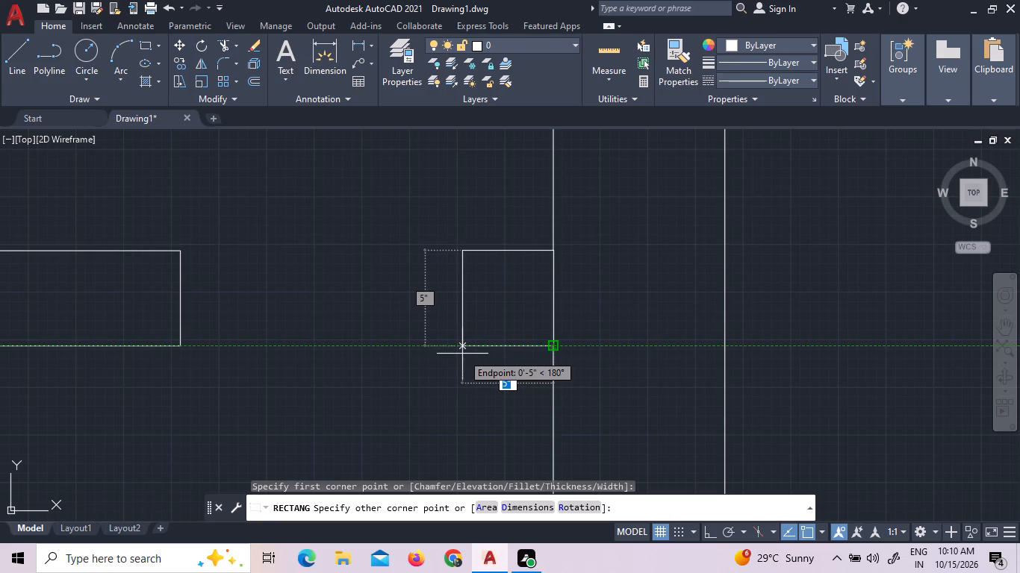
text(5')
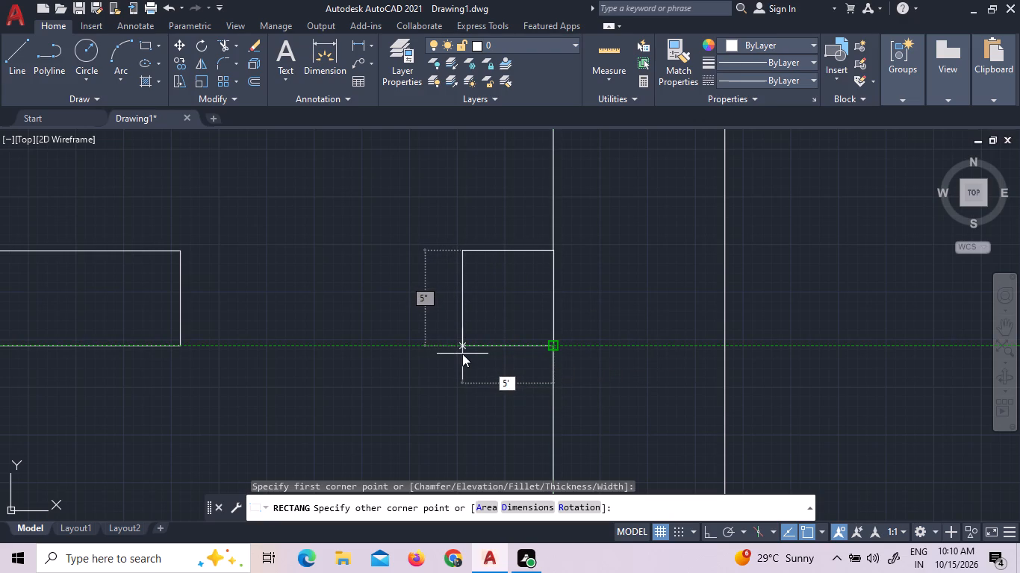
key(BackSpace)
key(shift+quotedbl)
key(Return)
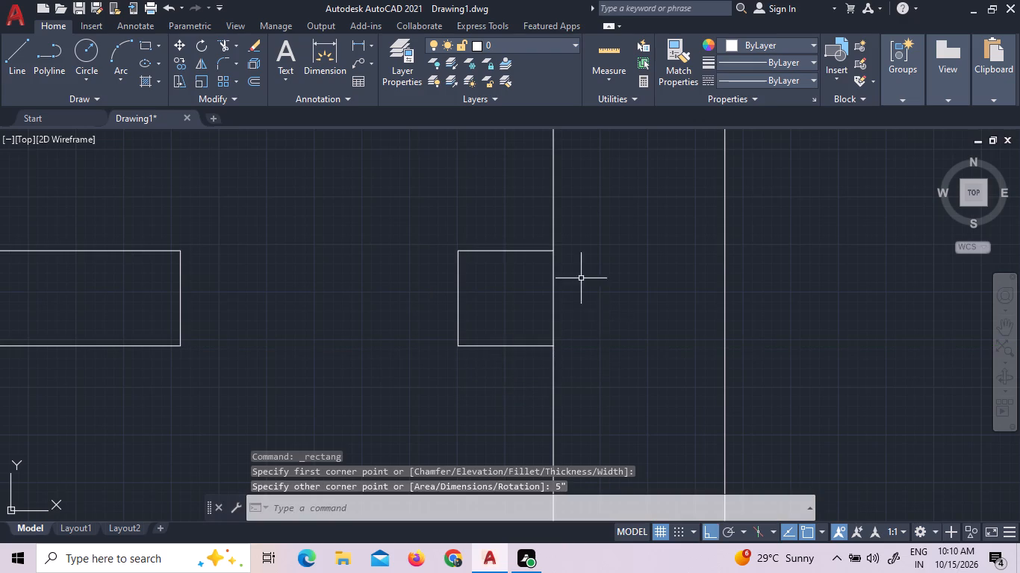
Examine the lower right corner of the new 5" square where it meets the side line.
scroll(576, 275, up, 3)
scroll(471, 369, down, 4)
scroll(464, 397, up, 4)
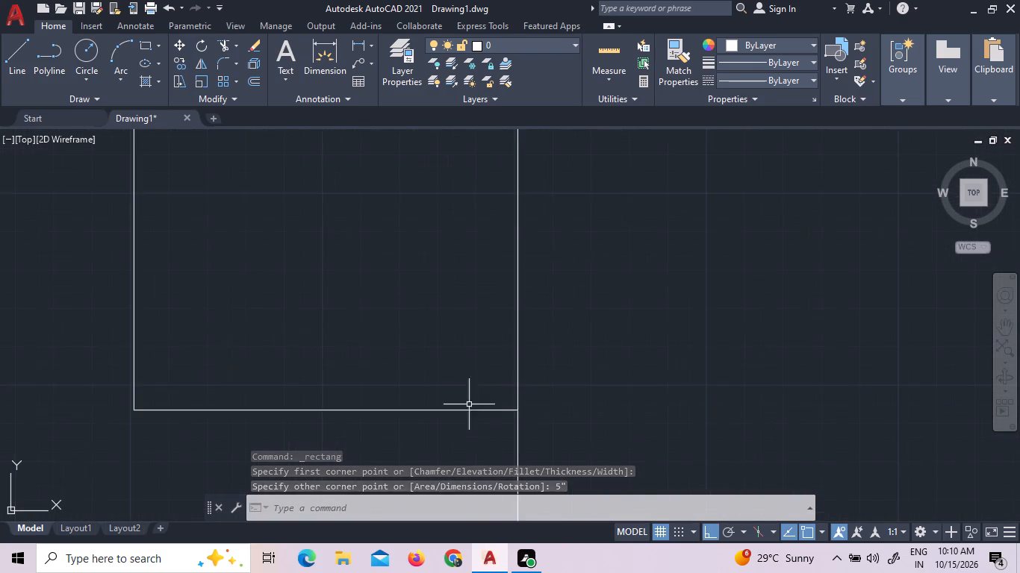
scroll(530, 407, up, 9)
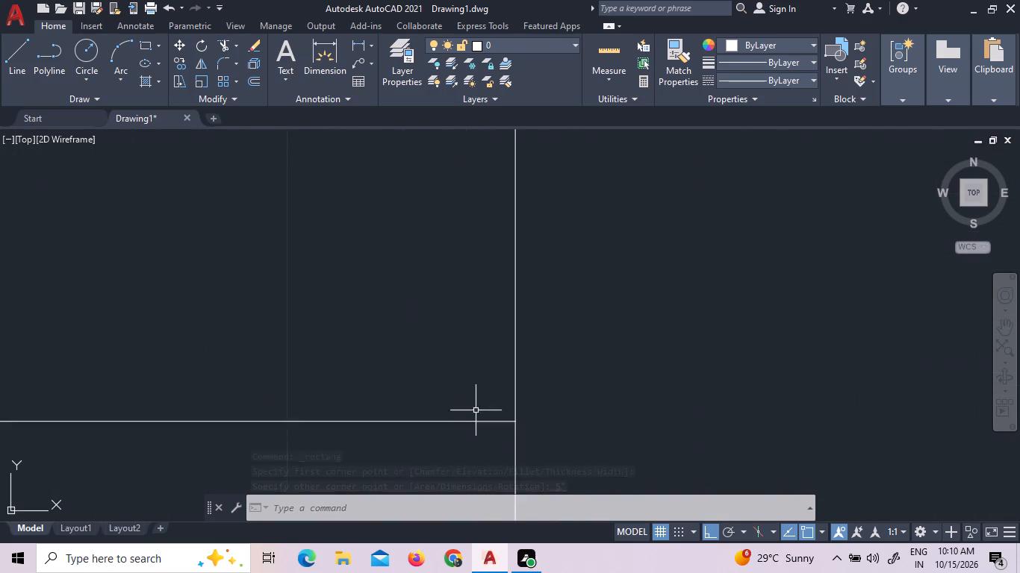
scroll(476, 410, up, 2)
scroll(476, 410, down, 15)
scroll(475, 424, down, 8)
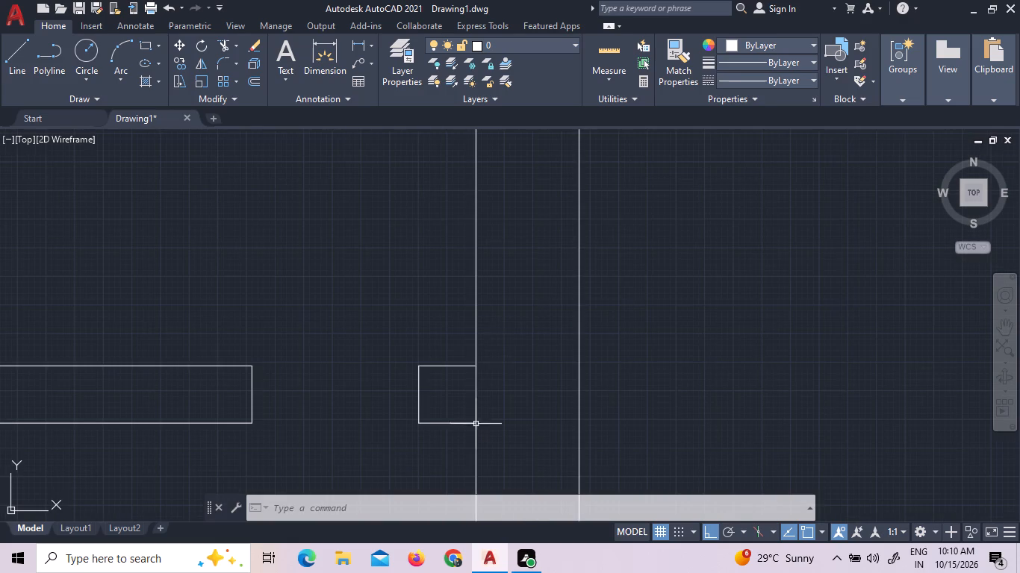
scroll(466, 345, up, 1)
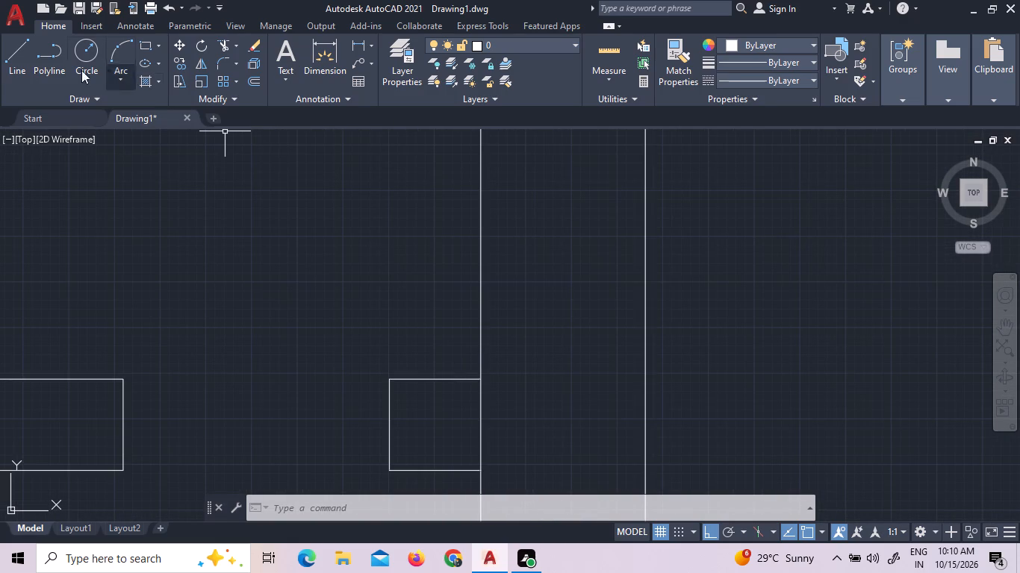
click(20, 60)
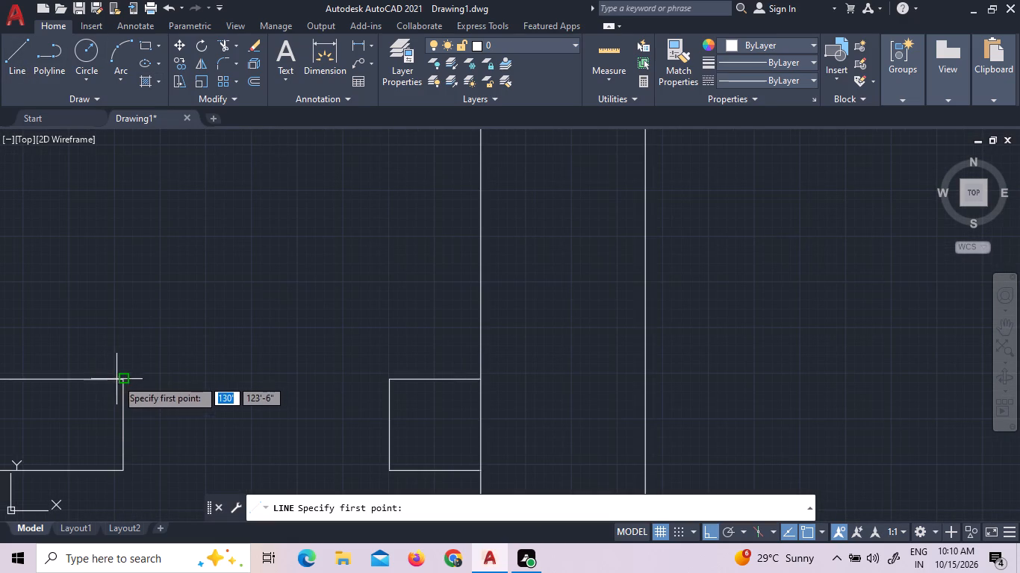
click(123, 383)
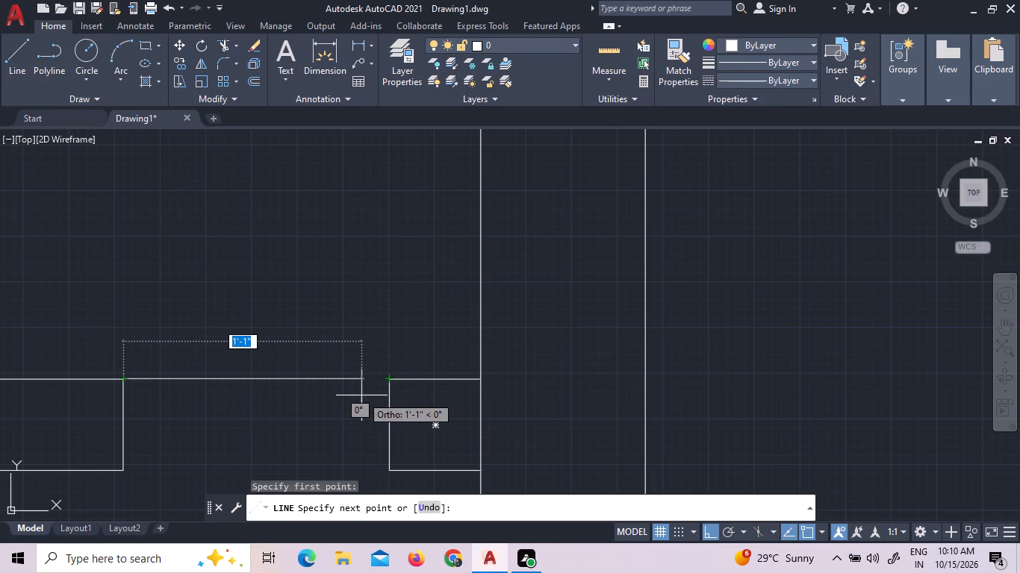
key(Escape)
Copy the 5" square by its centre, with Ortho off, to just below the small gap in the top wall's inner line.
scroll(361, 396, down, 2)
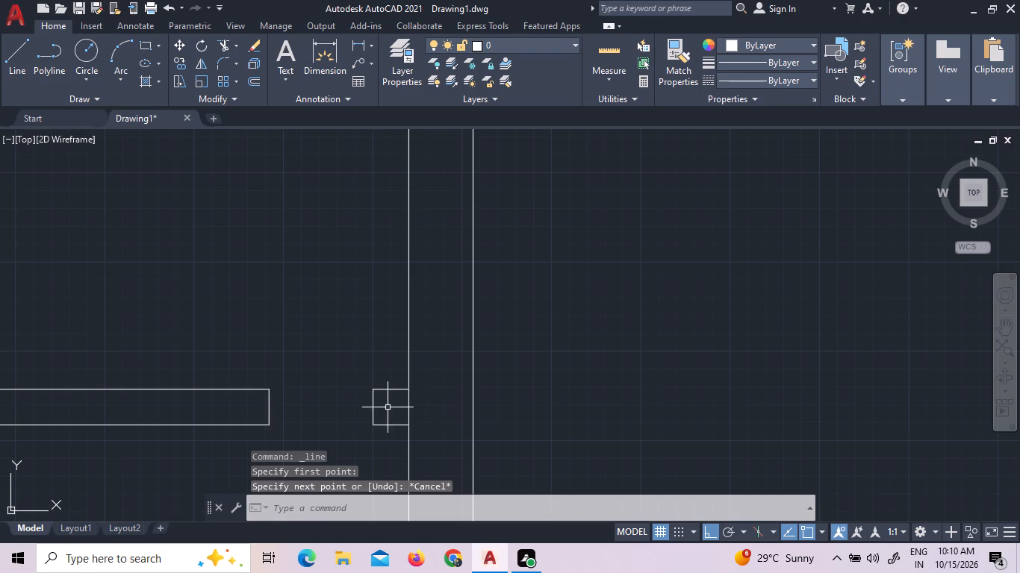
click(387, 408)
click(314, 376)
right_click(314, 376)
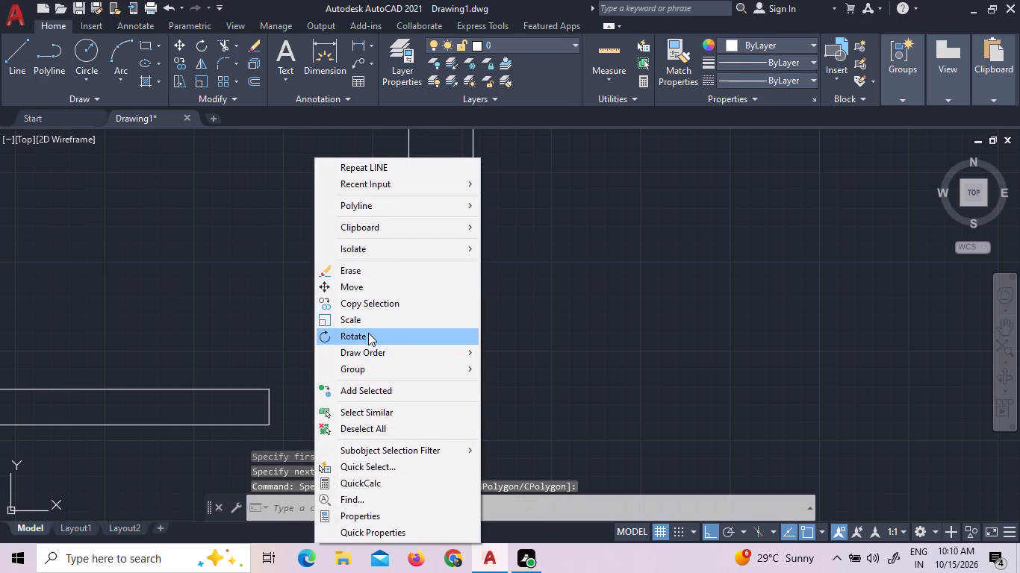
click(367, 298)
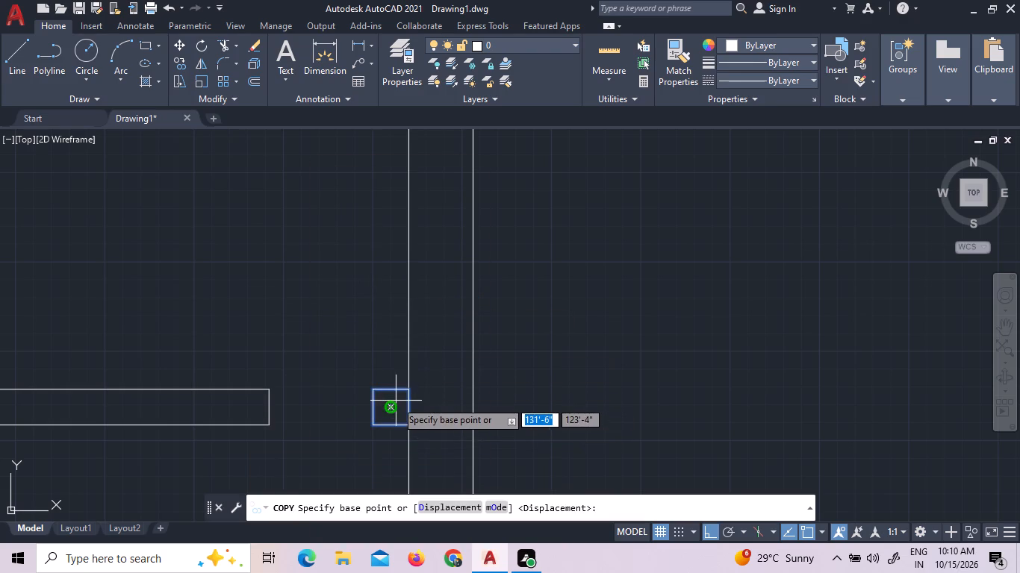
click(390, 415)
scroll(372, 316, down, 4)
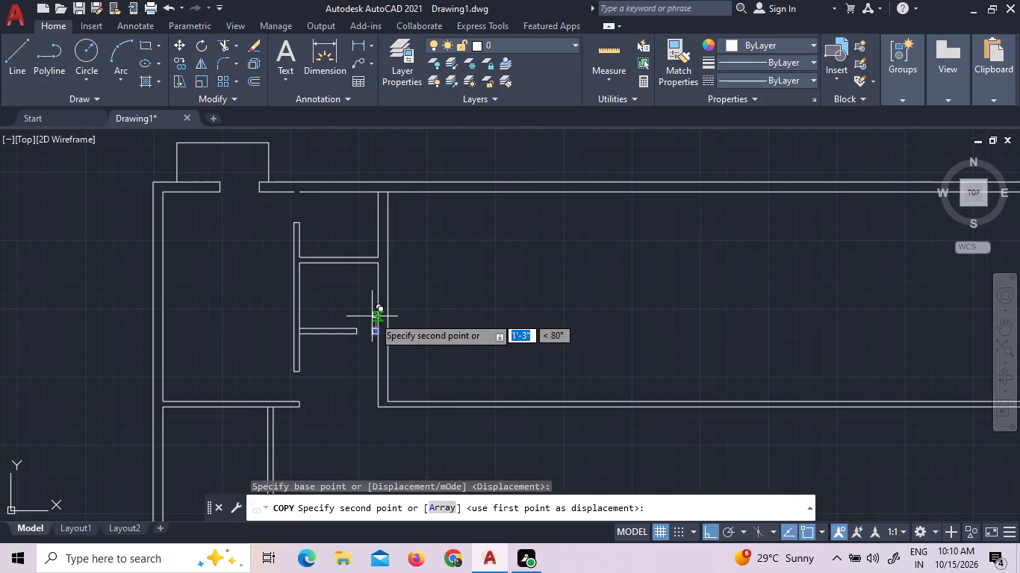
scroll(326, 222, up, 2)
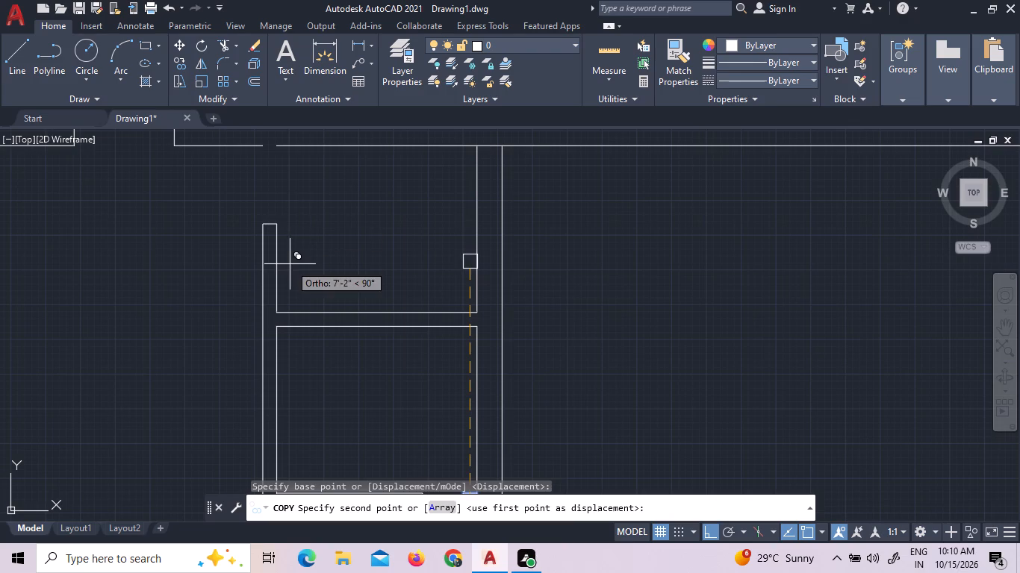
scroll(276, 277, down, 2)
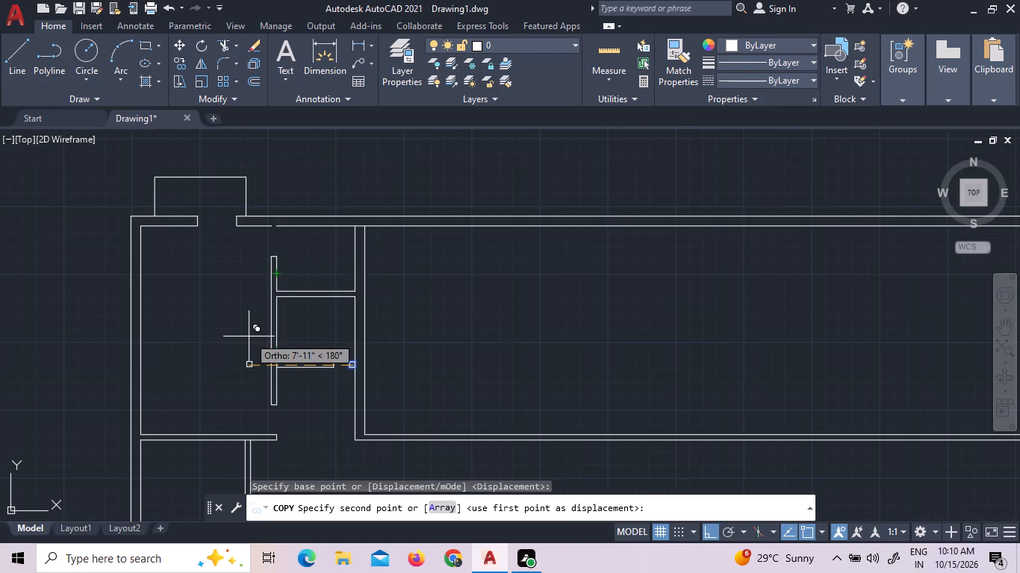
key(F8)
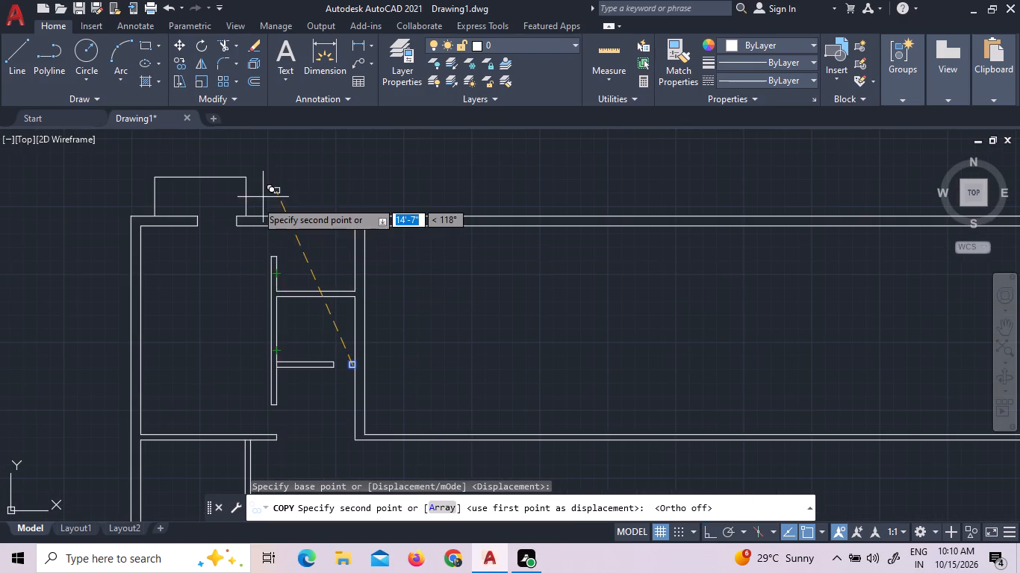
scroll(256, 205, up, 6)
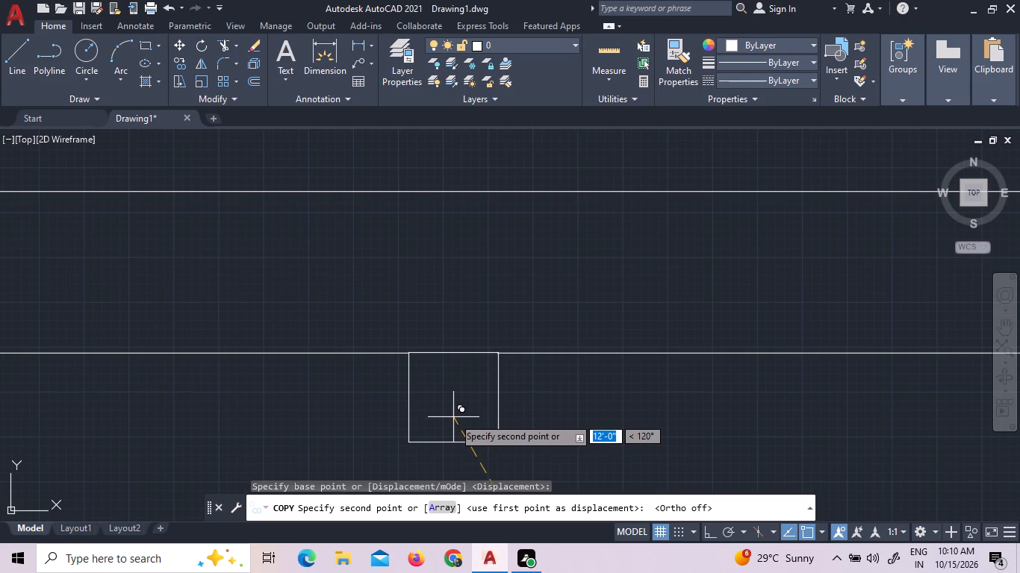
click(453, 417)
key(Escape)
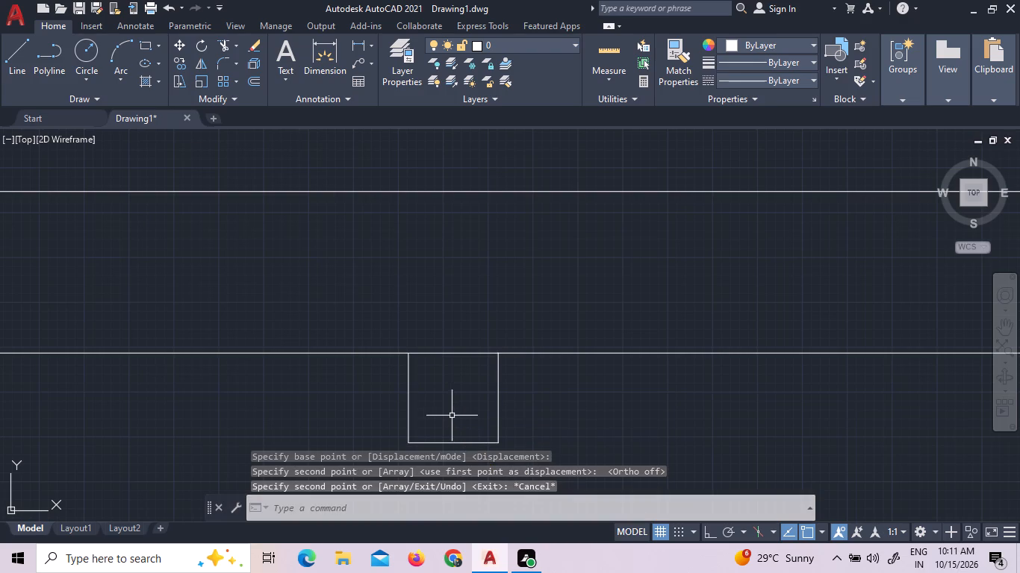
Move the copied 5" square by its upper left corner onto the line end at the near side of the top wall's inner-line gap.
scroll(508, 357, up, 3)
scroll(125, 322, up, 2)
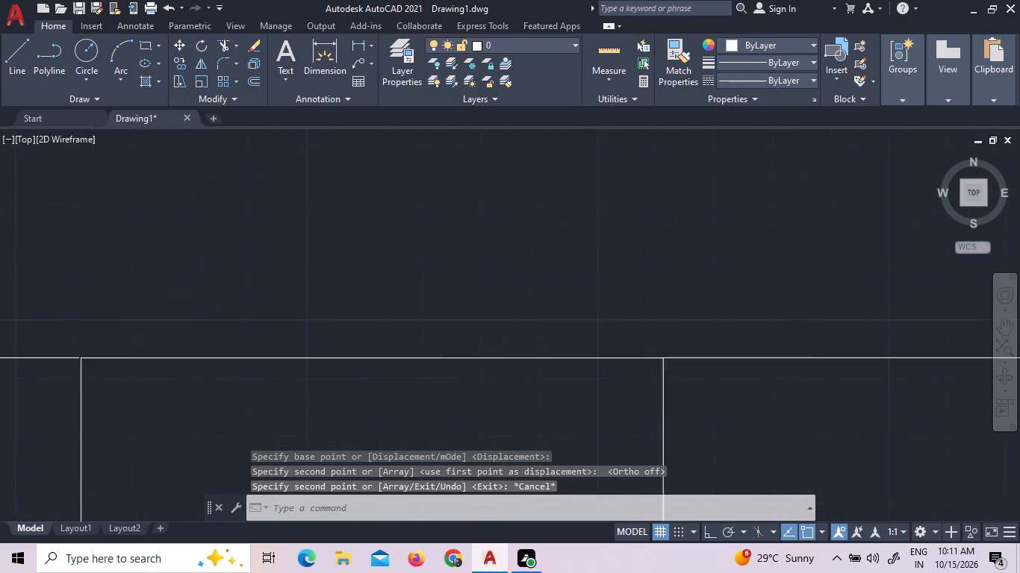
scroll(84, 322, up, 1)
scroll(77, 404, down, 1)
scroll(171, 434, down, 2)
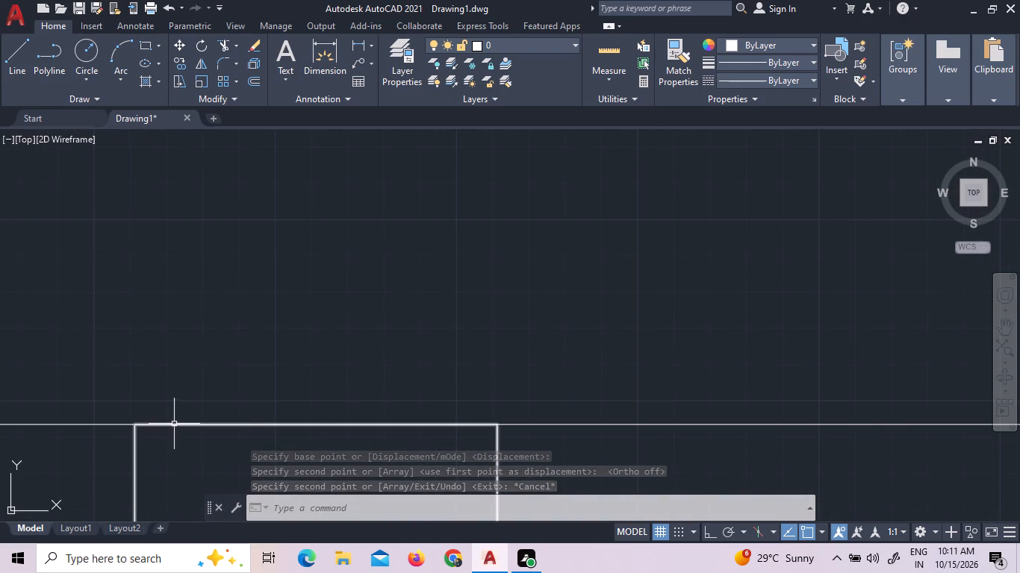
scroll(455, 440, up, 3)
scroll(624, 398, up, 1)
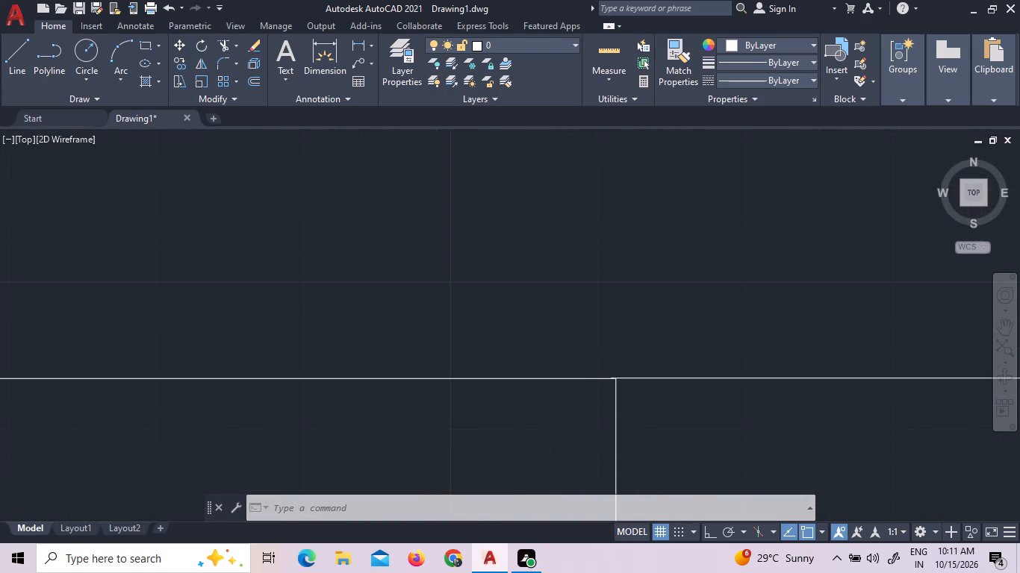
click(651, 436)
click(517, 404)
right_click(517, 403)
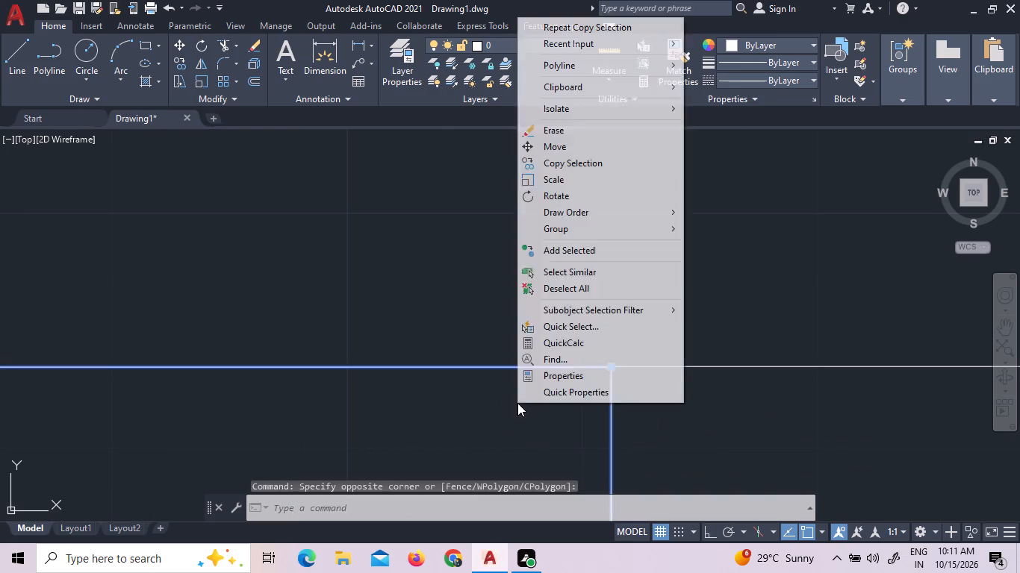
click(574, 146)
scroll(268, 333, down, 4)
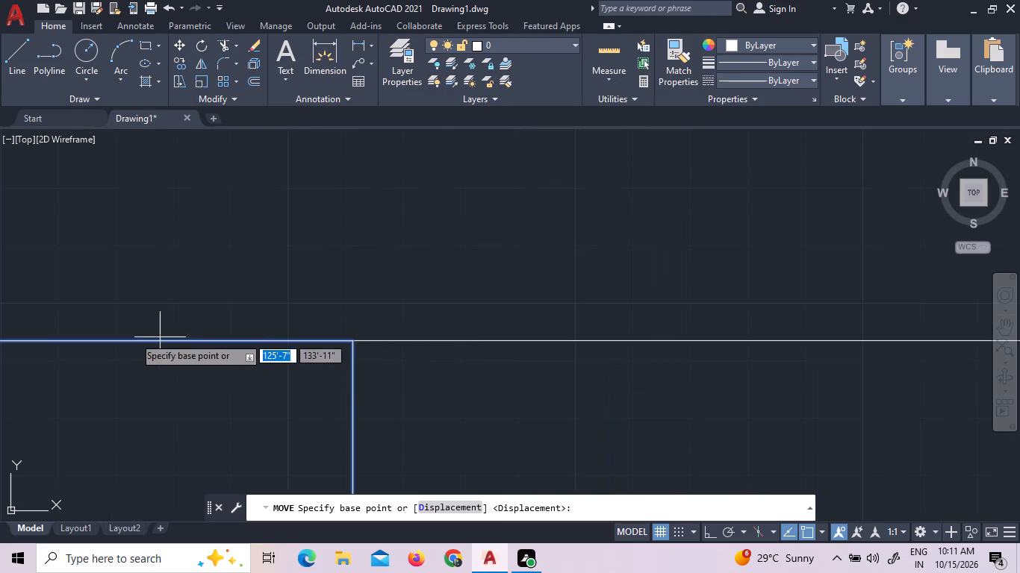
scroll(134, 354, down, 4)
scroll(30, 369, up, 4)
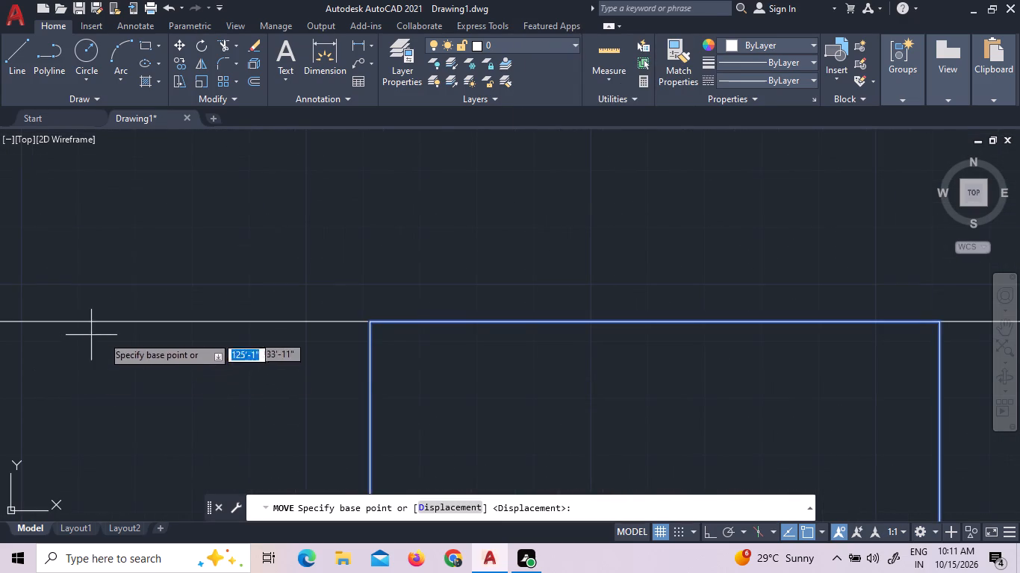
scroll(377, 321, up, 5)
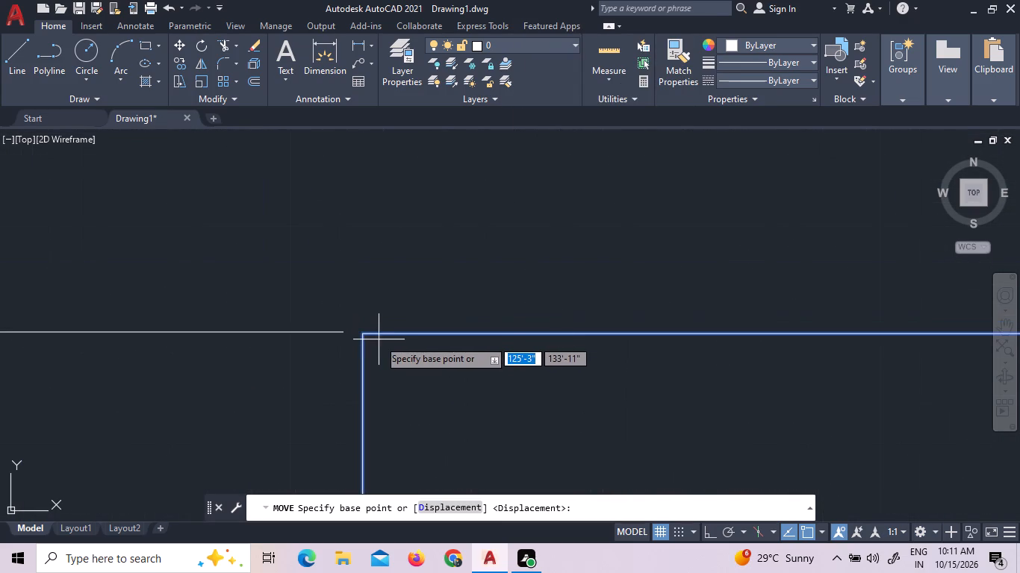
scroll(343, 343, up, 3)
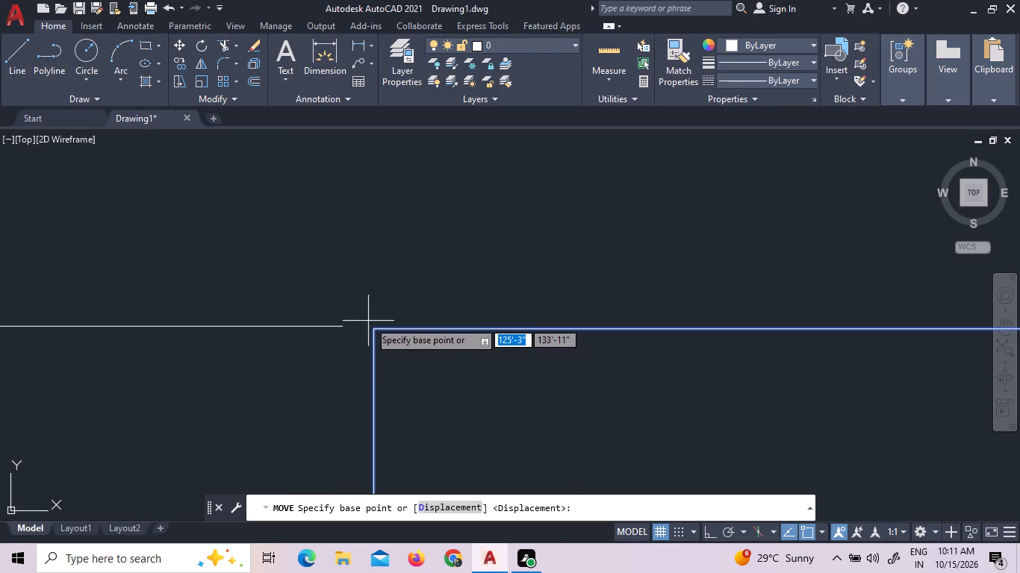
click(373, 327)
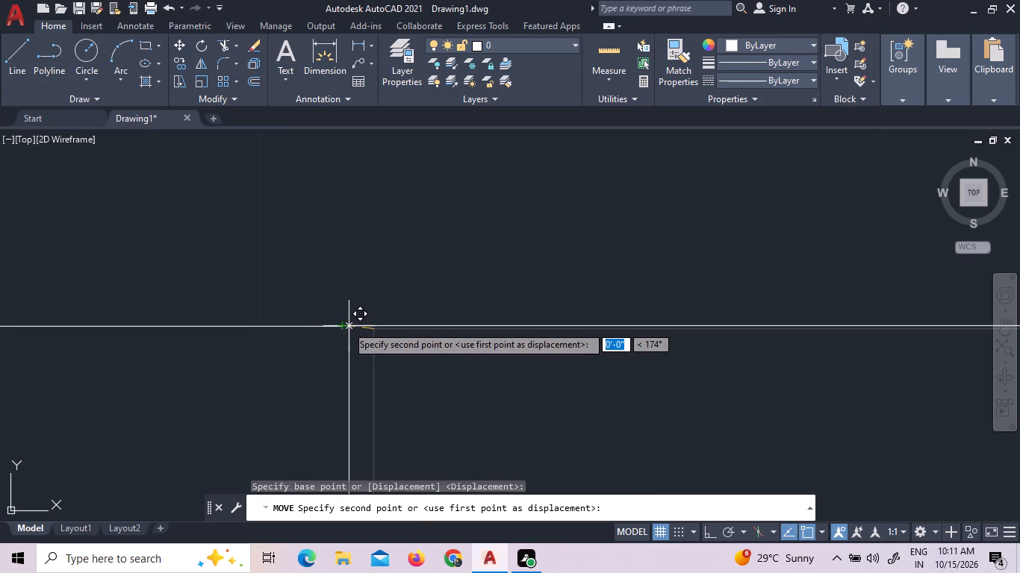
click(340, 323)
Trim the closing lines where the top wall's small square and the 5" stub by the lower short partition meet their walls.
scroll(311, 302, down, 4)
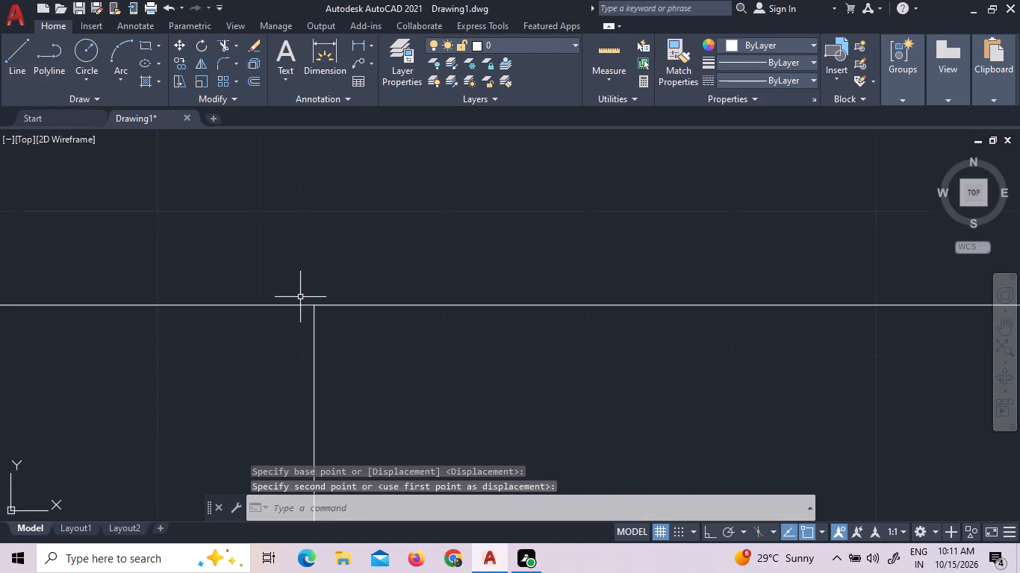
scroll(300, 296, down, 8)
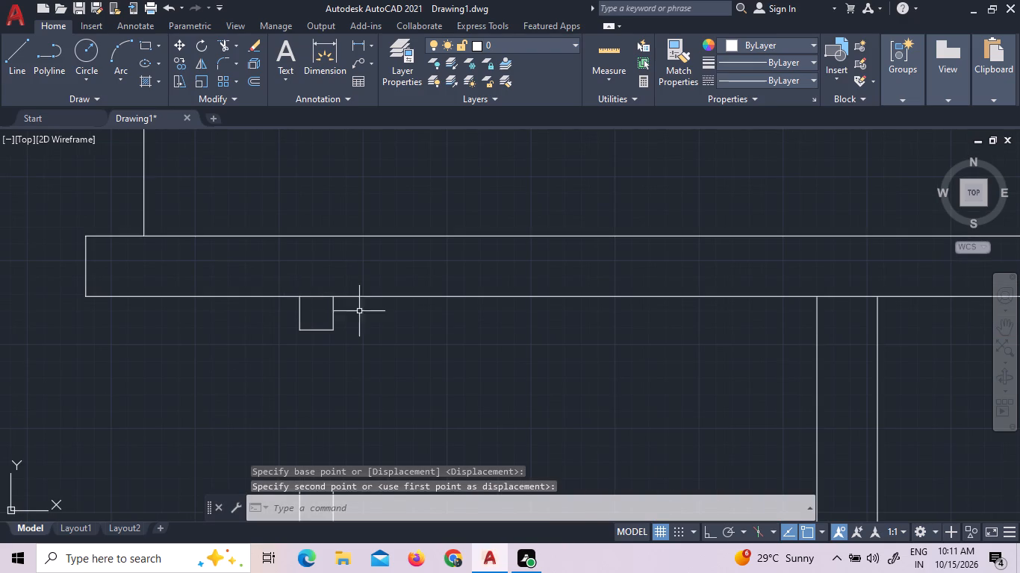
scroll(374, 314, down, 5)
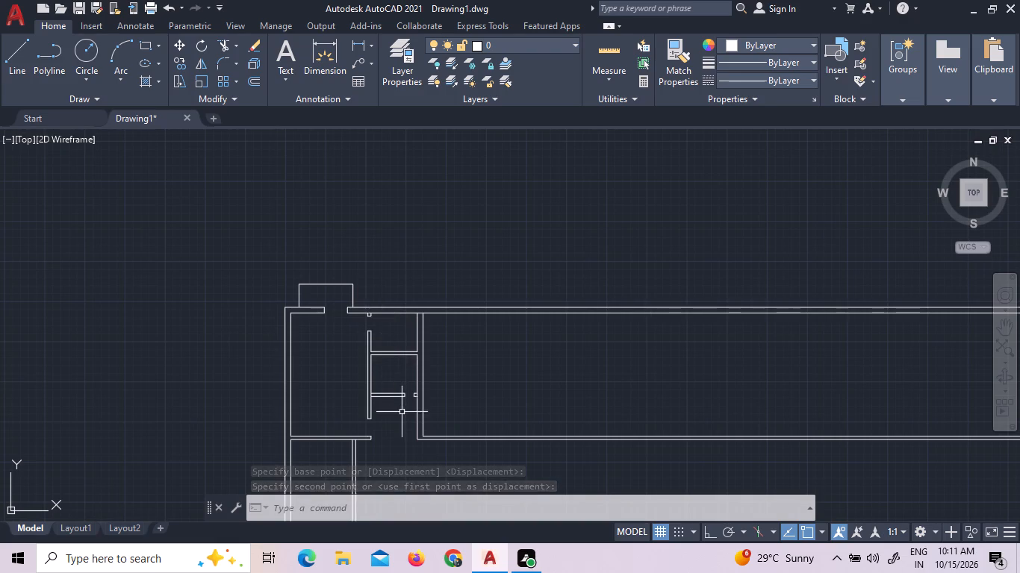
scroll(394, 420, down, 1)
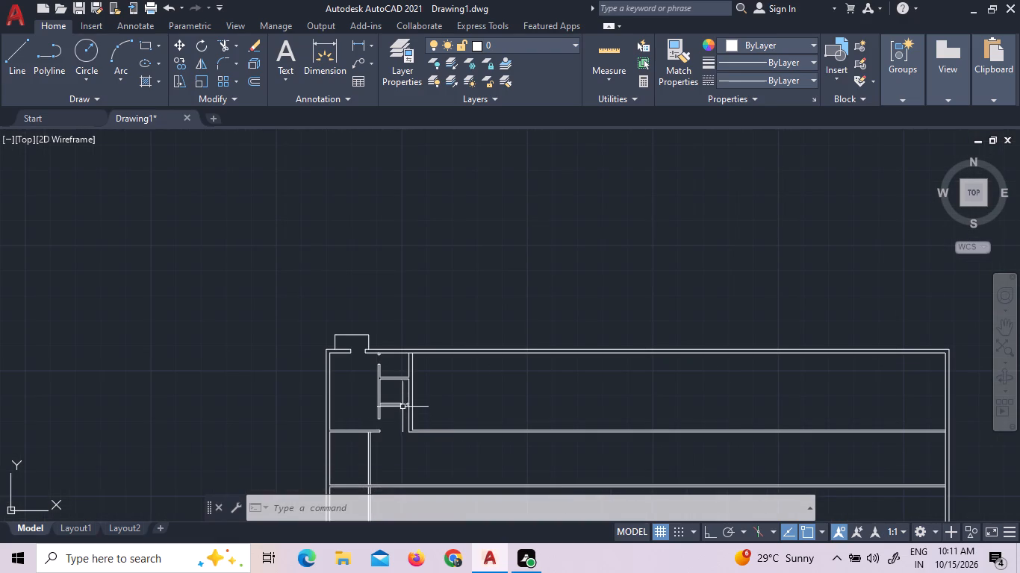
scroll(398, 395, up, 3)
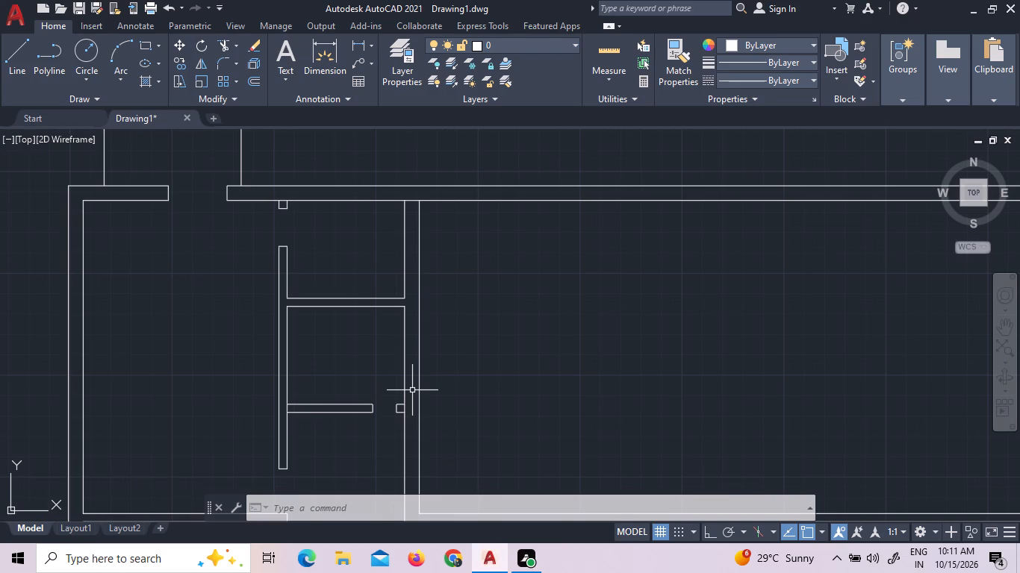
click(220, 45)
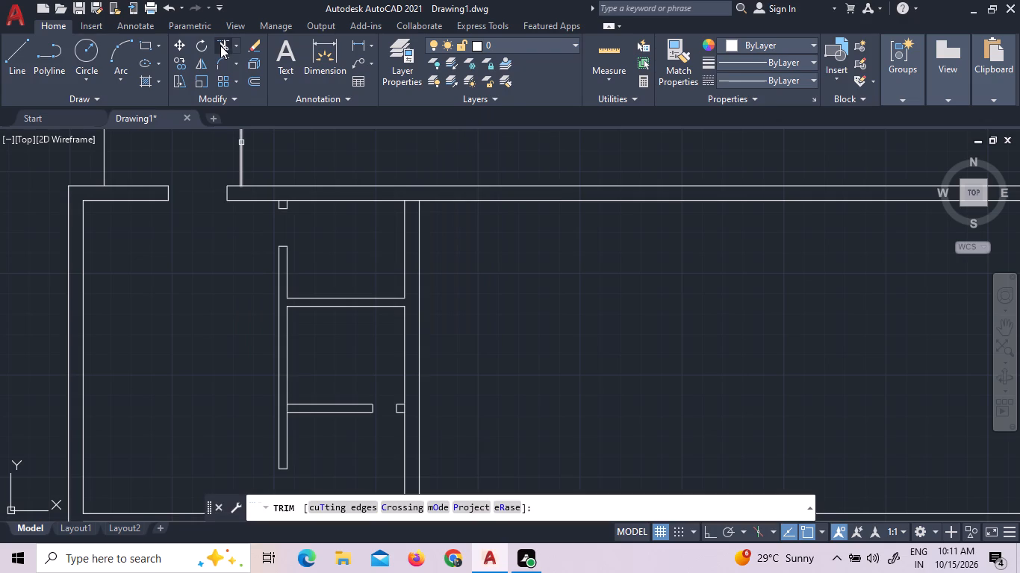
click(284, 199)
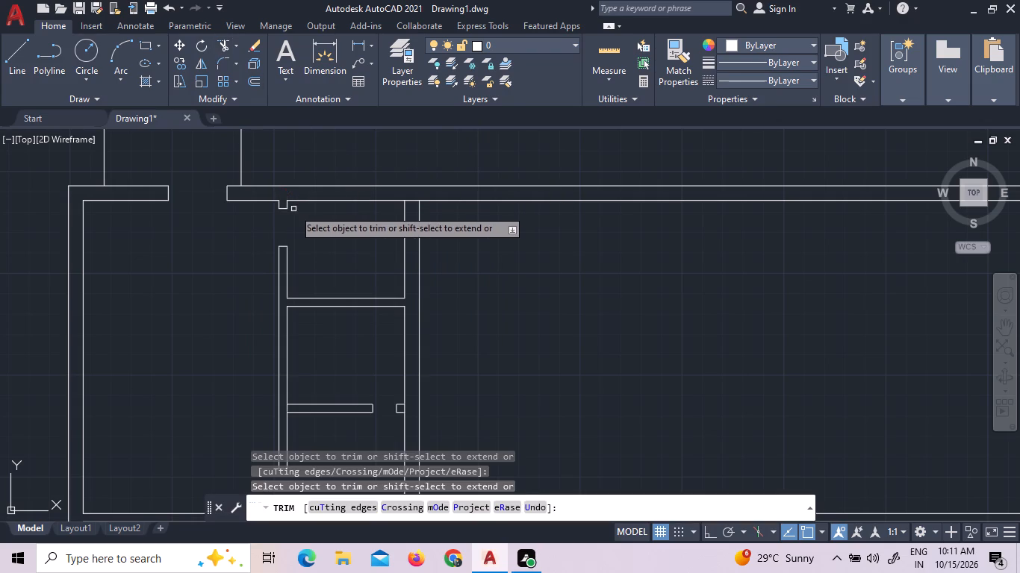
click(403, 407)
right_click(461, 316)
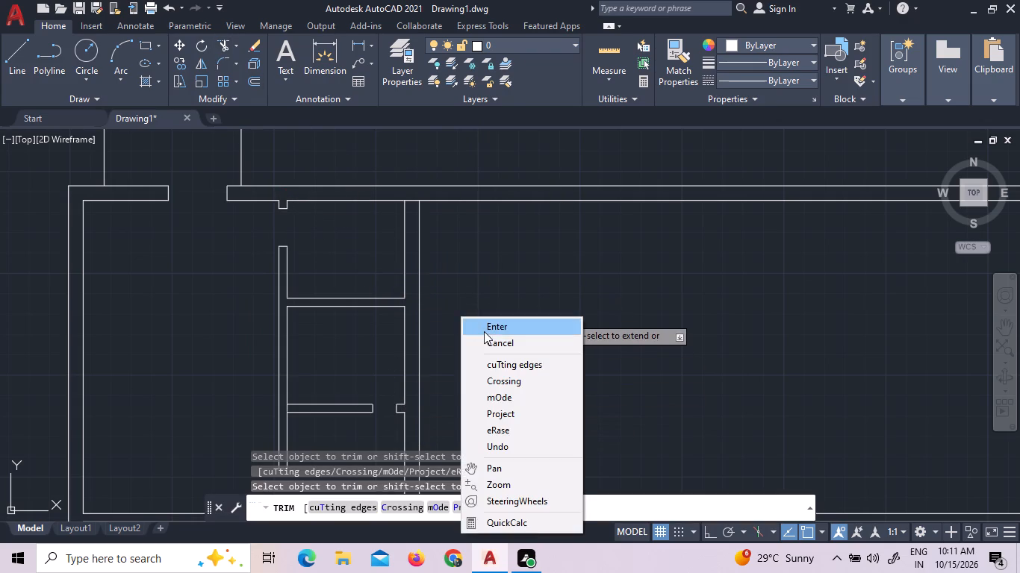
click(484, 331)
Trim the wall lines crossing the left end of the lower short partition and the top of the vertical partition below the entrance room.
scroll(478, 304, down, 1)
scroll(365, 373, up, 4)
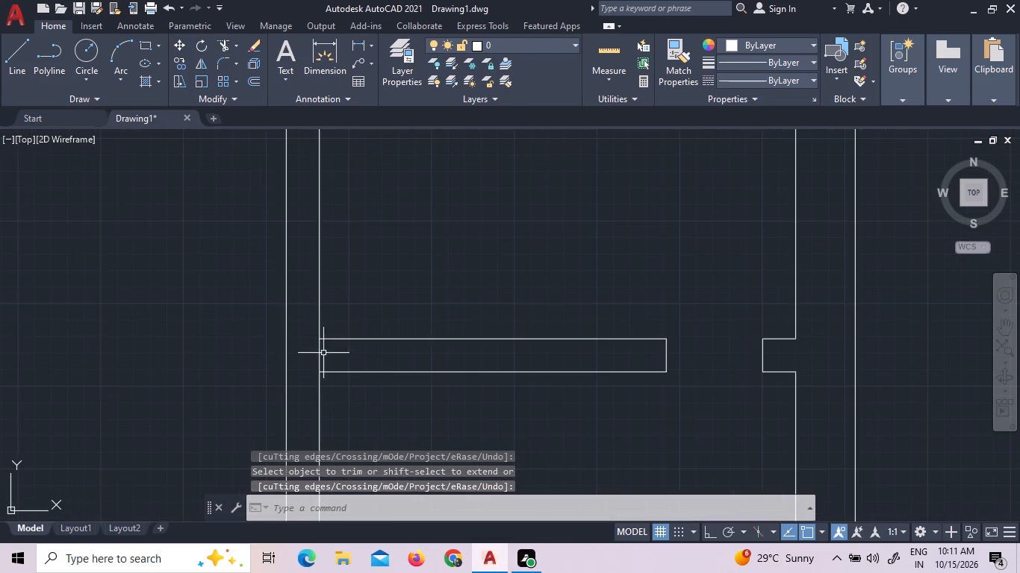
click(225, 40)
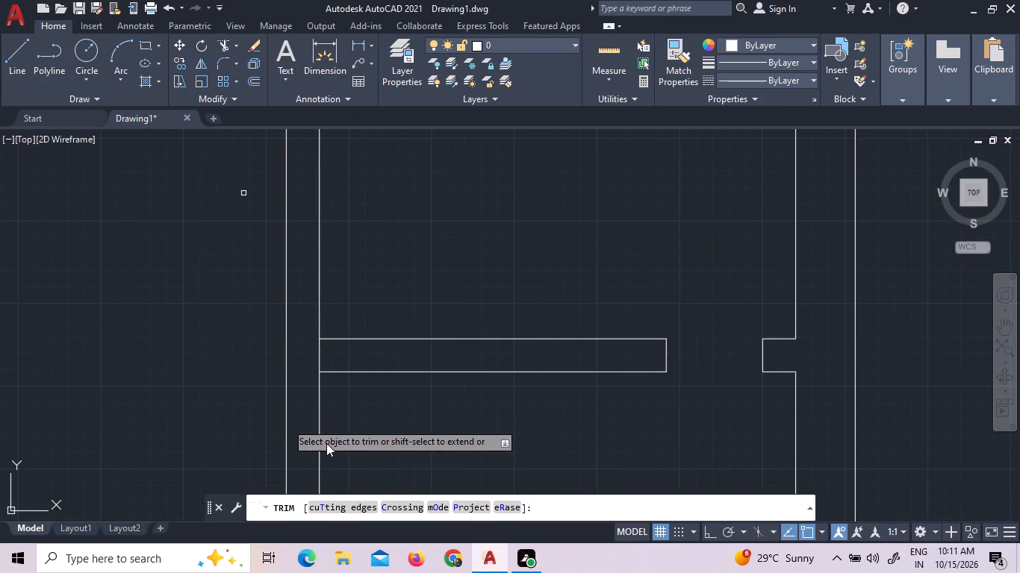
click(320, 353)
scroll(410, 308, down, 2)
scroll(503, 396, down, 1)
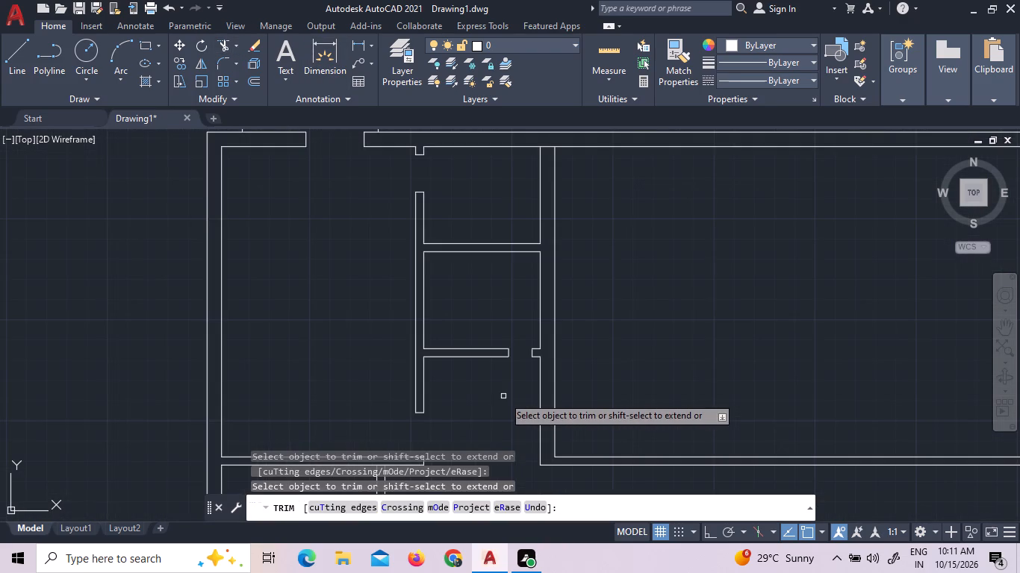
scroll(503, 384, down, 1)
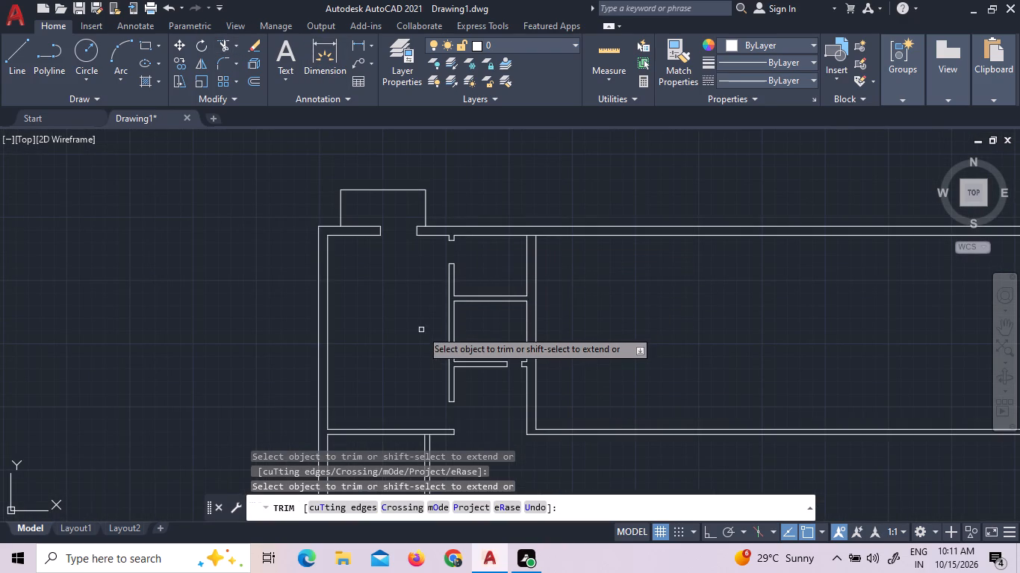
scroll(421, 330, down, 2)
scroll(425, 372, up, 3)
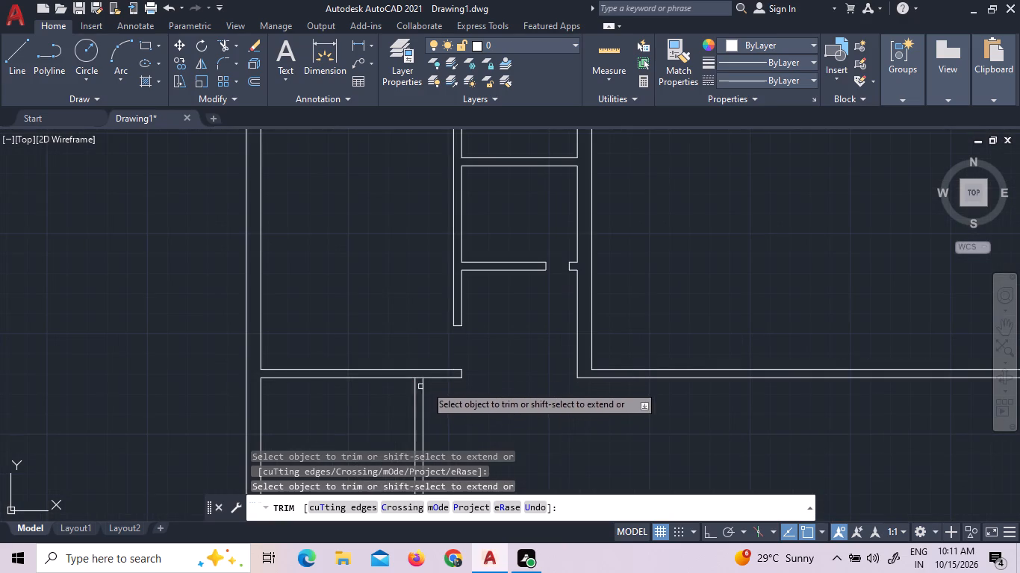
click(420, 378)
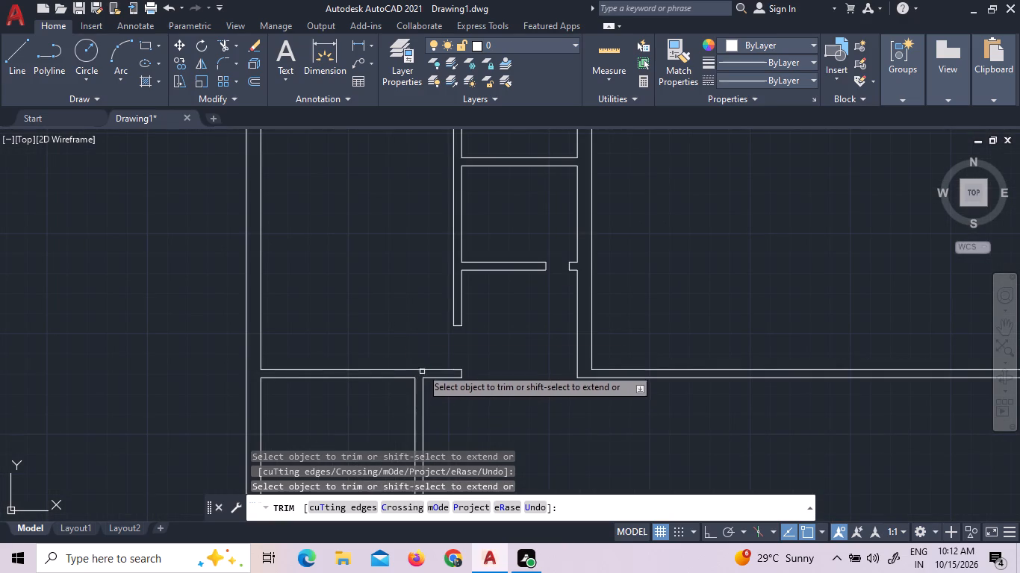
Draw a 5" line straight across the lower vertical partition, a short distance above the horizontal wall it meets.
scroll(373, 311, down, 3)
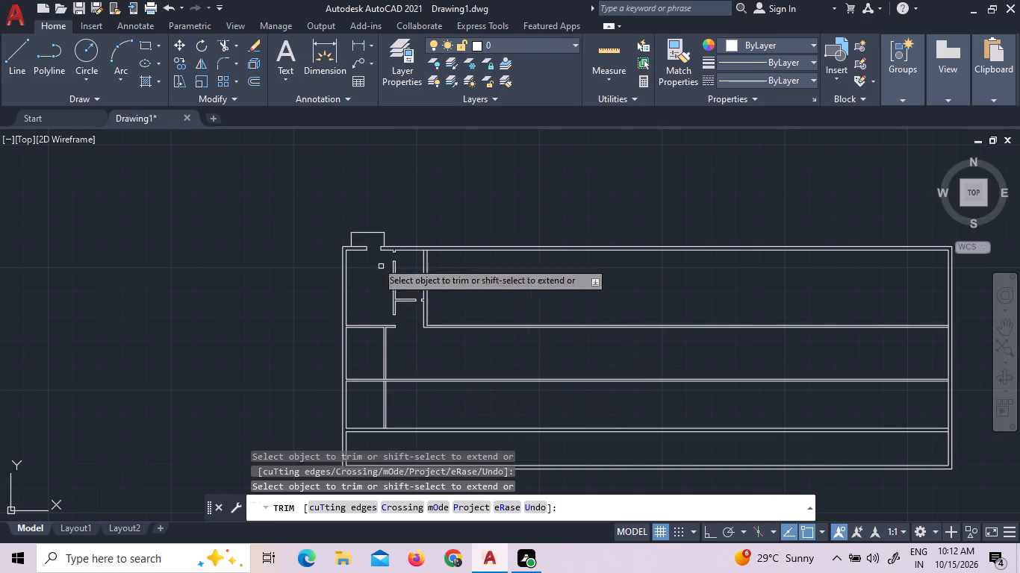
click(22, 69)
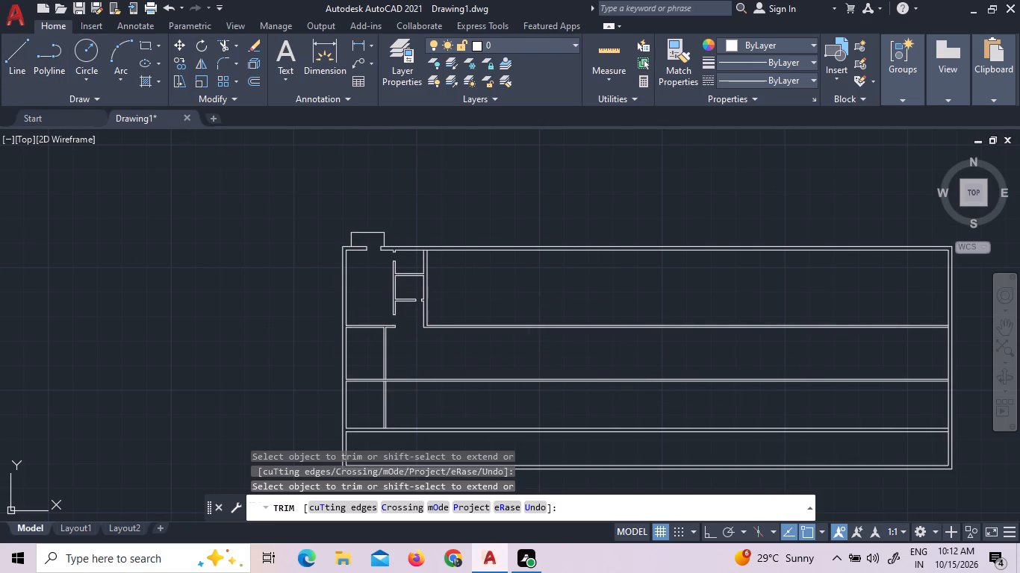
scroll(383, 381, up, 4)
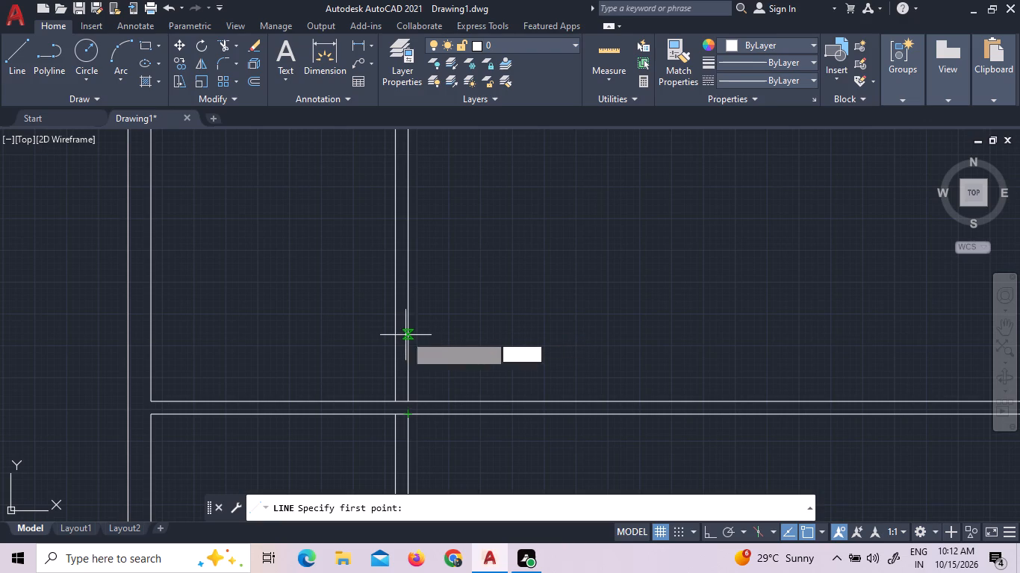
scroll(402, 338, up, 5)
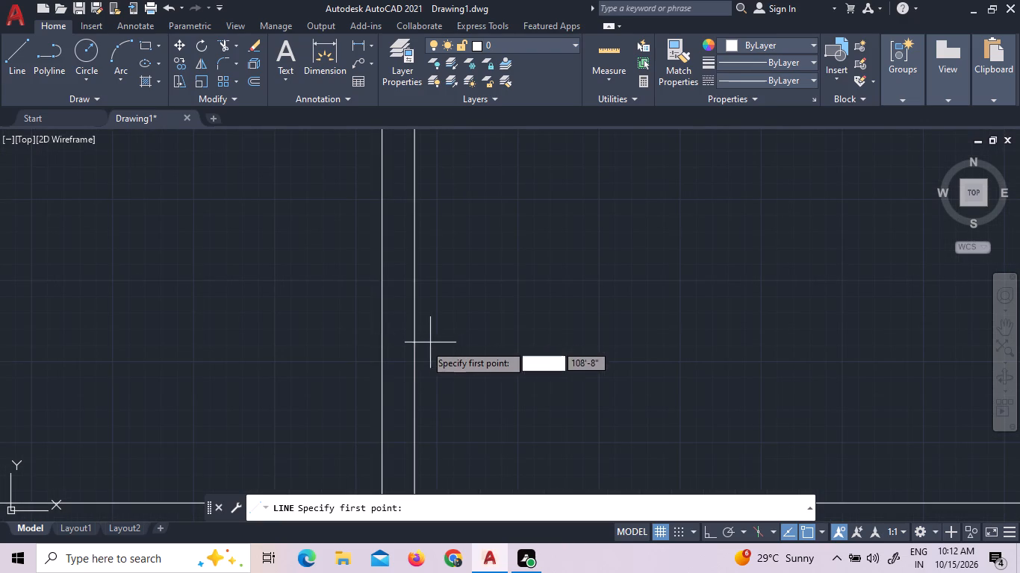
scroll(417, 345, up, 4)
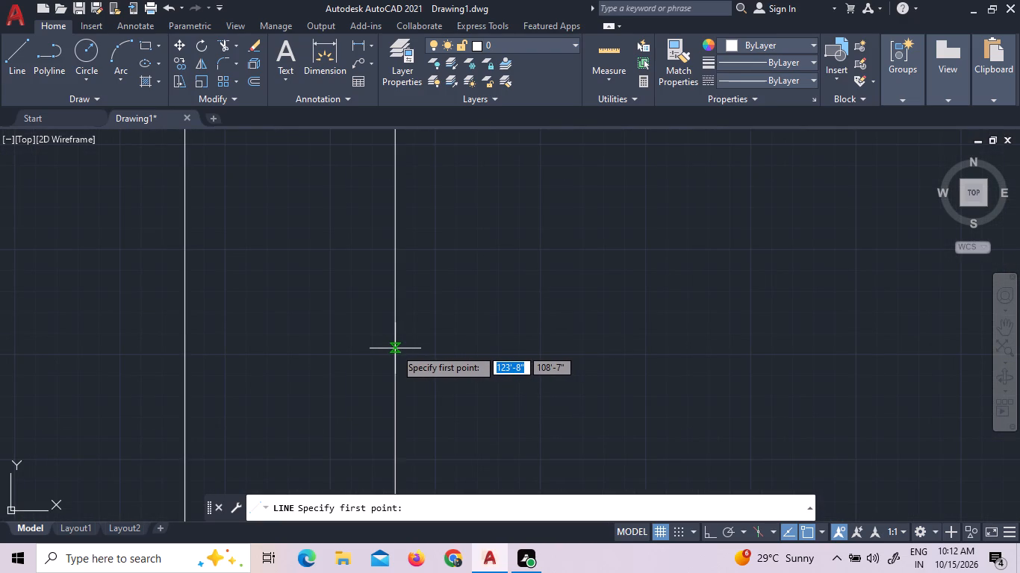
click(395, 348)
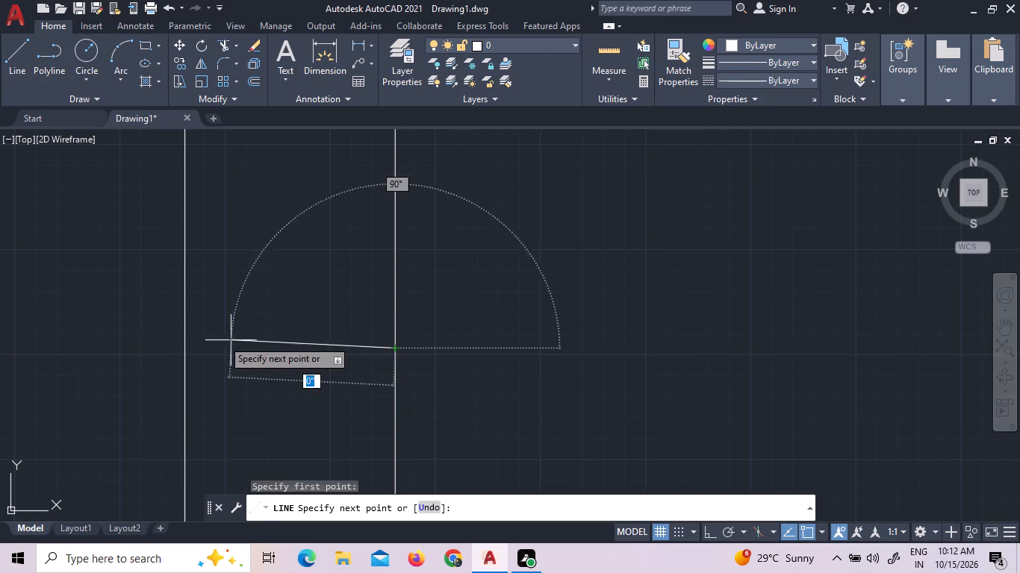
click(182, 348)
right_click(282, 295)
click(290, 301)
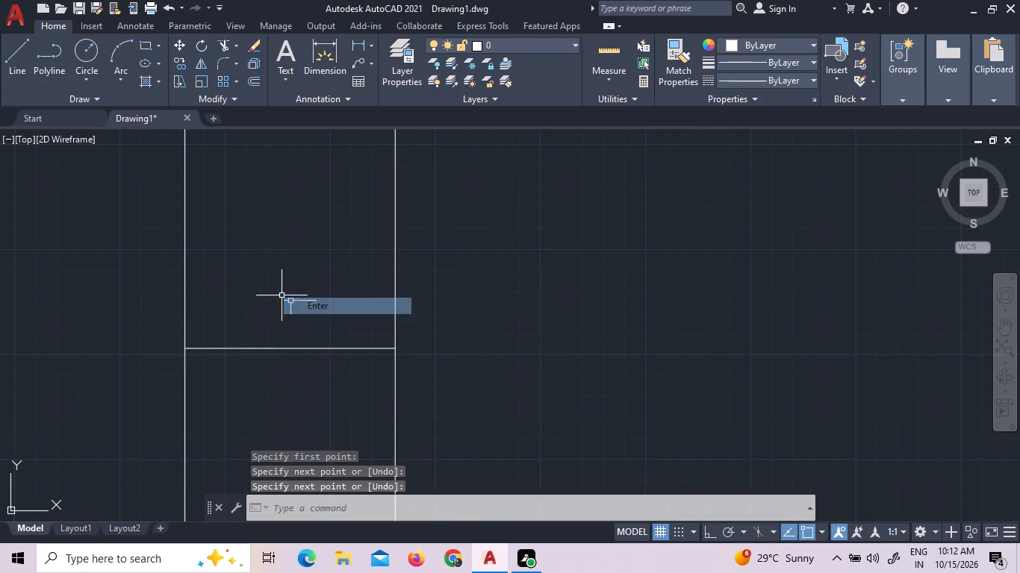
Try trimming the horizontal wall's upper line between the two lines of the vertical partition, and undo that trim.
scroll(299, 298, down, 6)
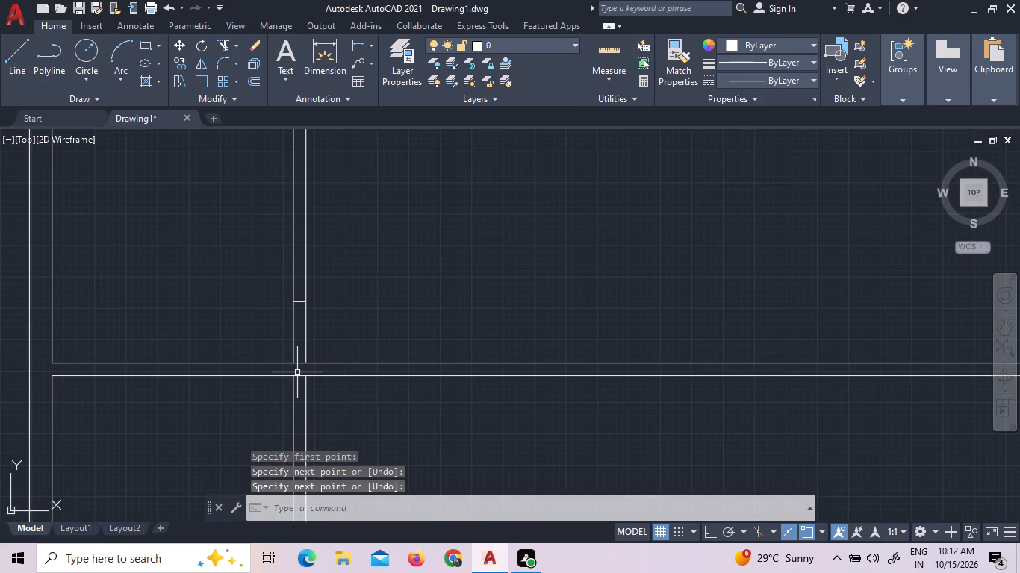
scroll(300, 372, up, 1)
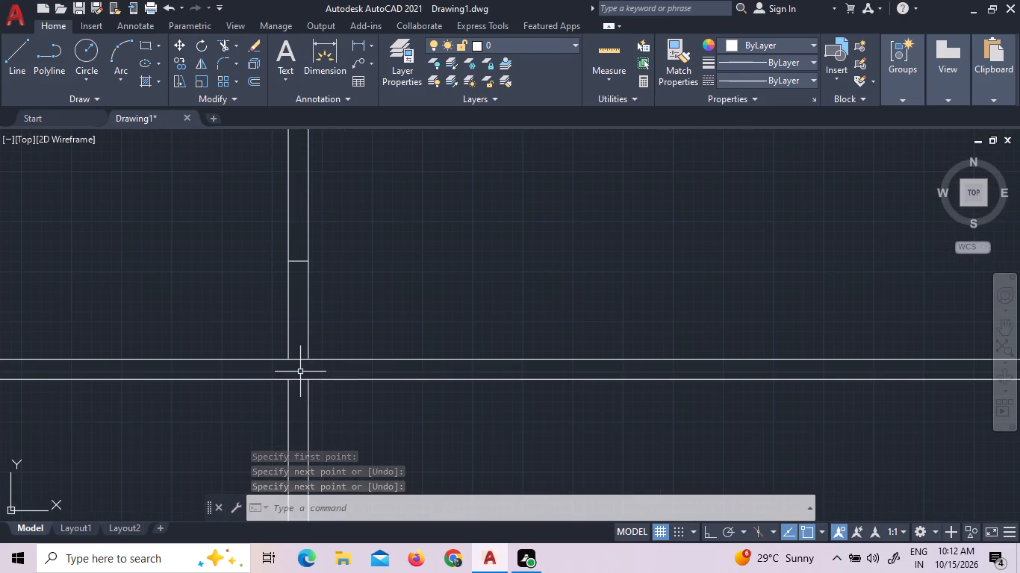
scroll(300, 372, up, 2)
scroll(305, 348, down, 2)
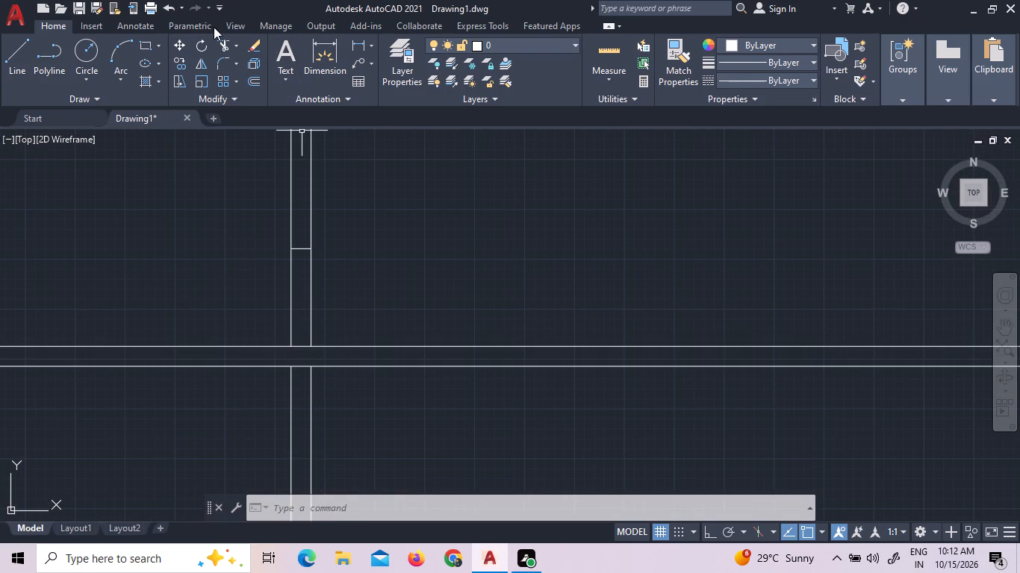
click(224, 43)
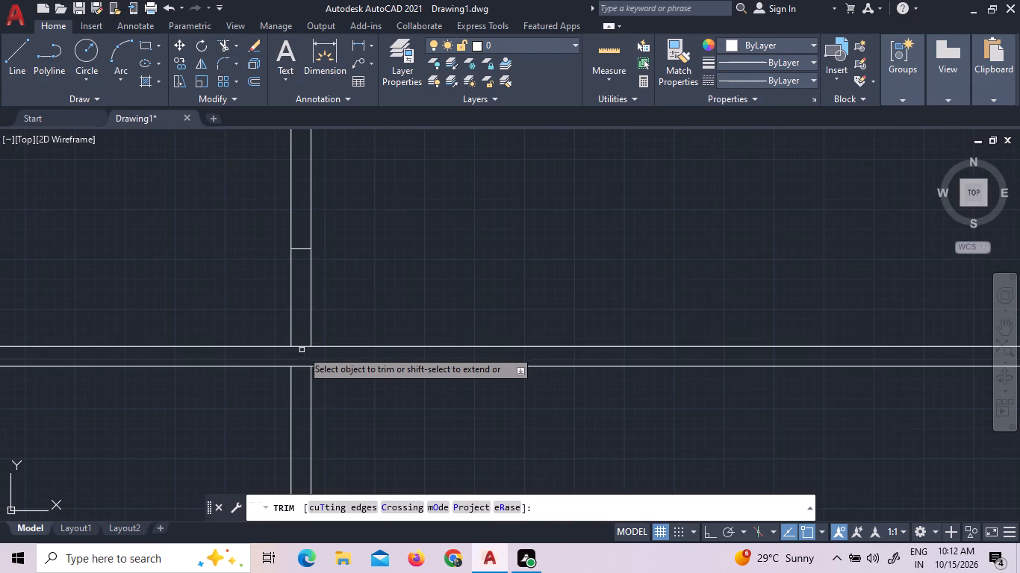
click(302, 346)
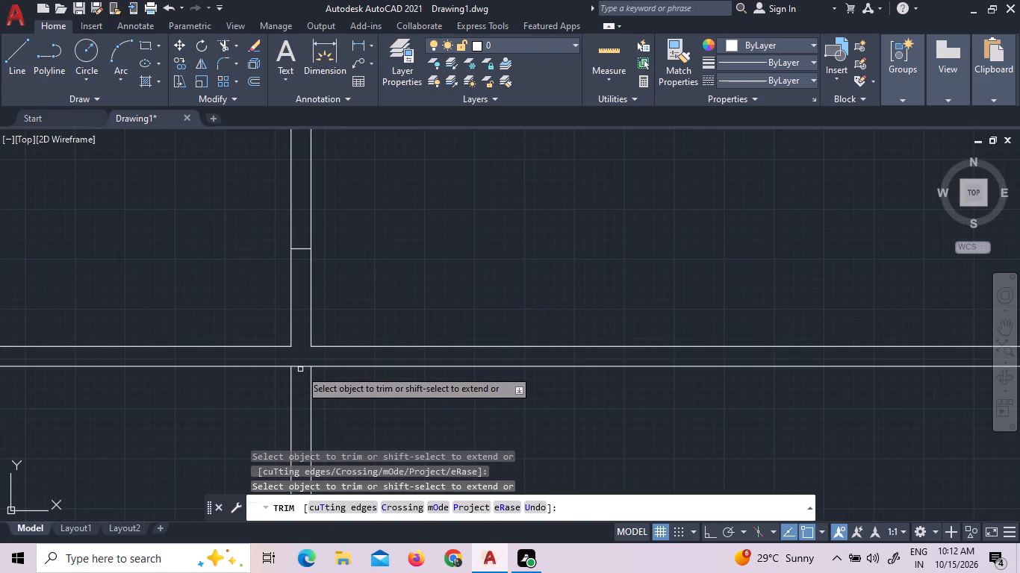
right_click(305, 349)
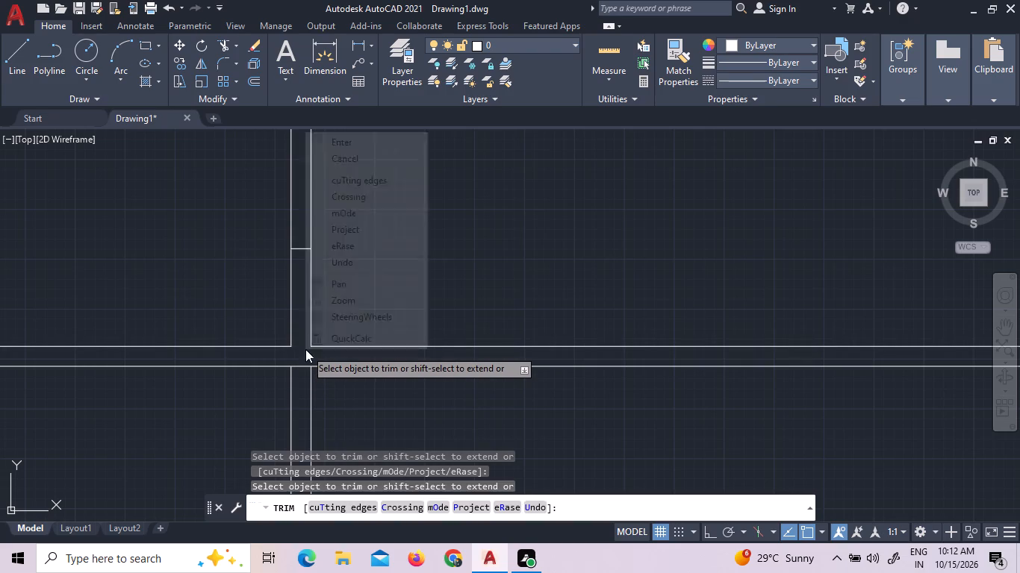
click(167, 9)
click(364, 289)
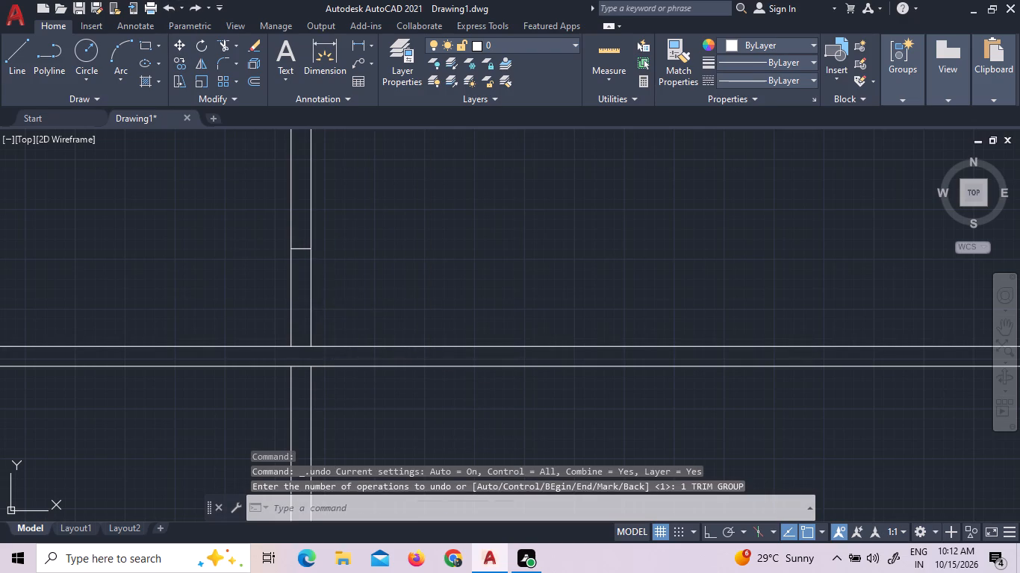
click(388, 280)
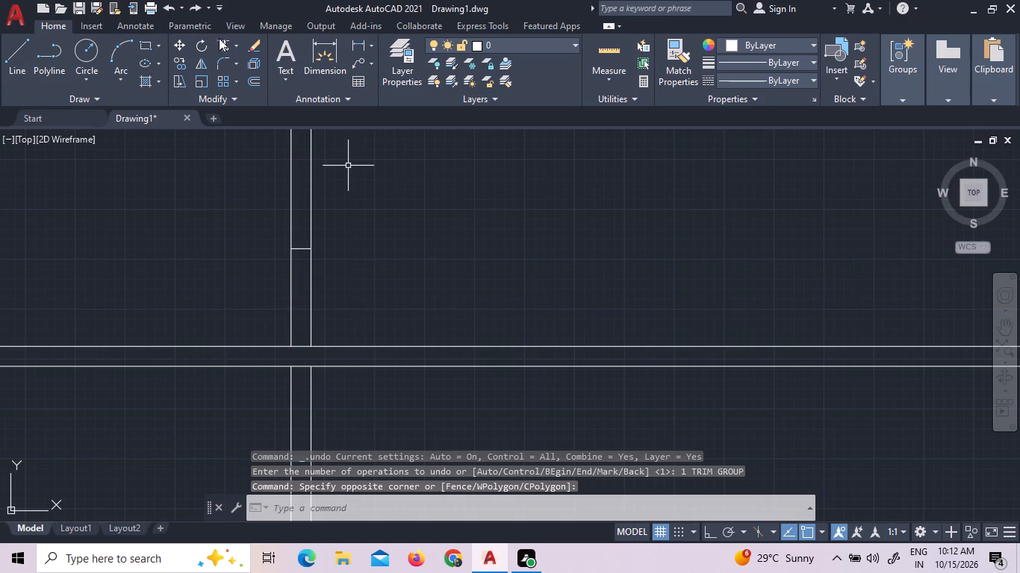
Trim both partition lines between the 5" cross line and the horizontal wall, plus the wall's lower line between the lower partition's lines.
click(227, 46)
click(311, 287)
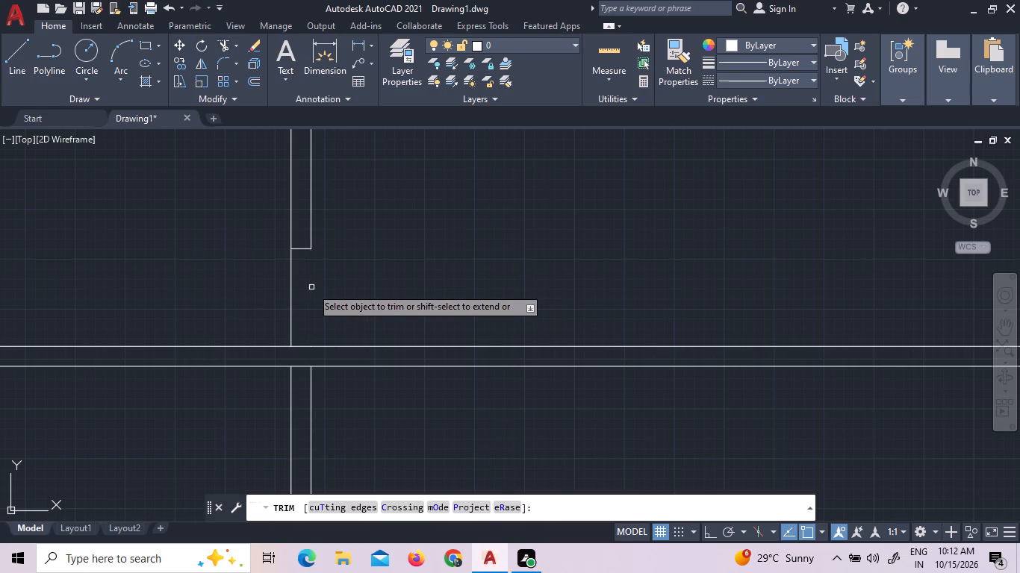
click(290, 284)
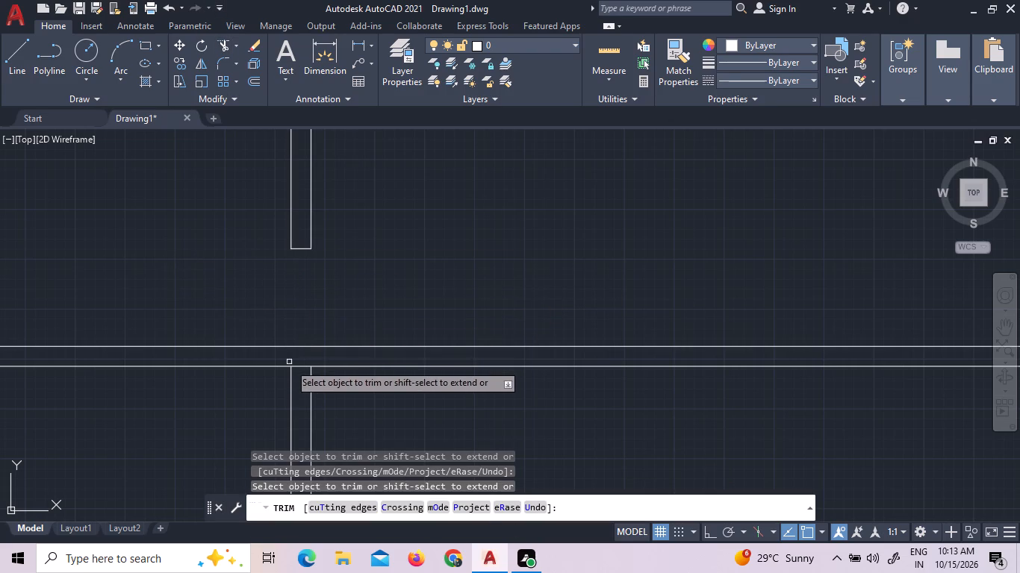
click(302, 369)
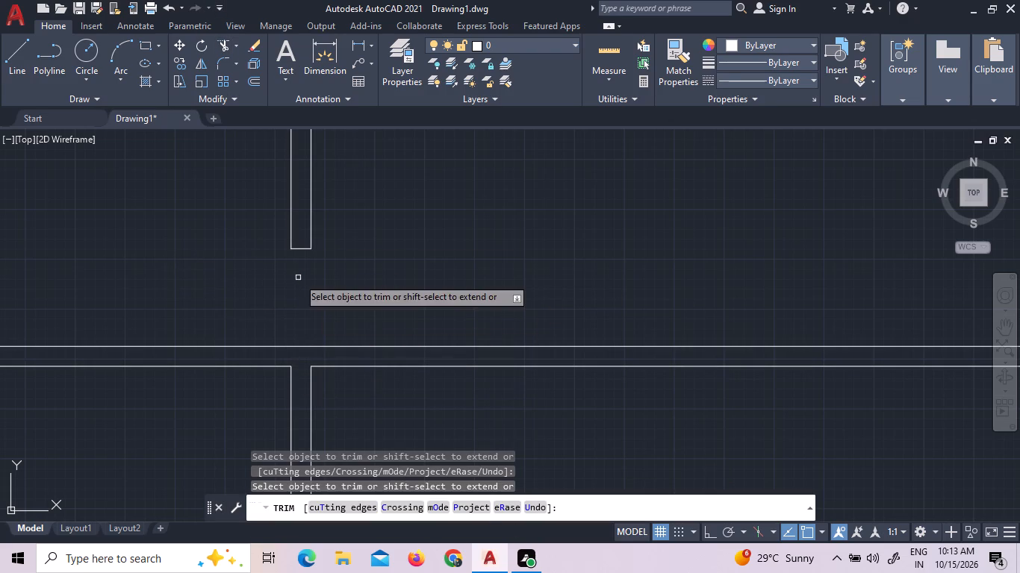
right_click(298, 278)
click(333, 284)
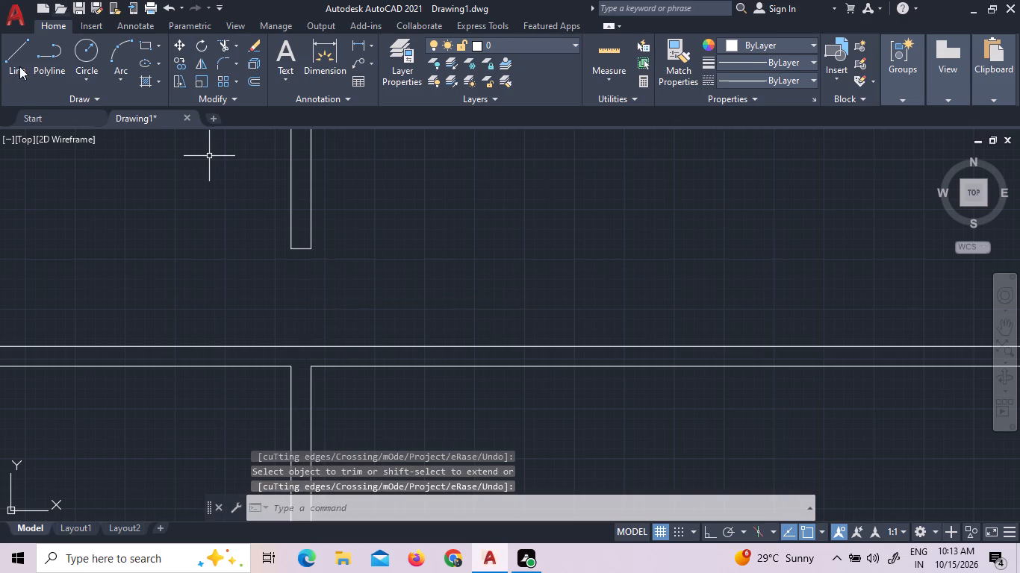
Draw a 5" line closing the top of the lower partition where it meets the horizontal wall's lower line.
click(18, 63)
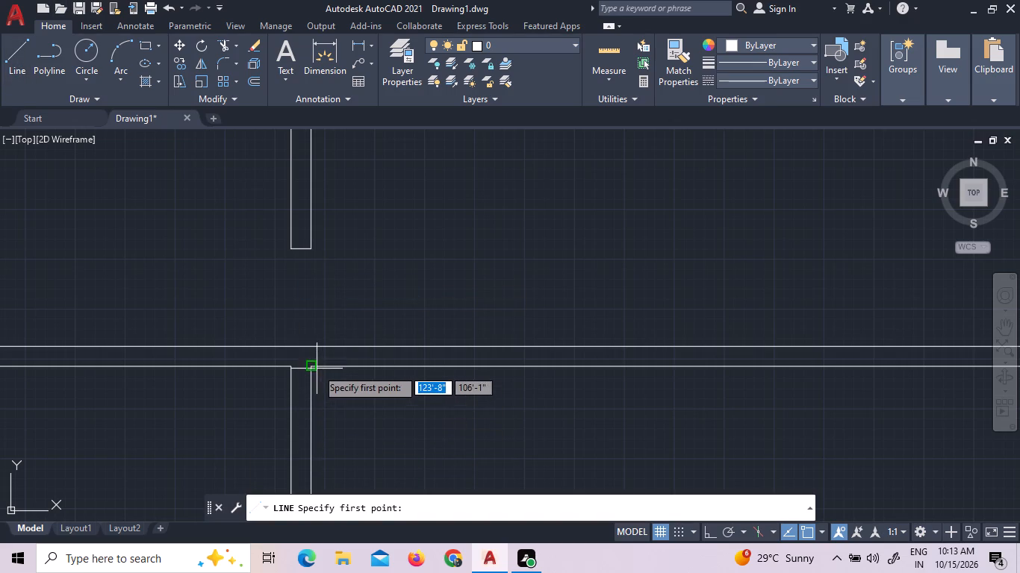
click(314, 366)
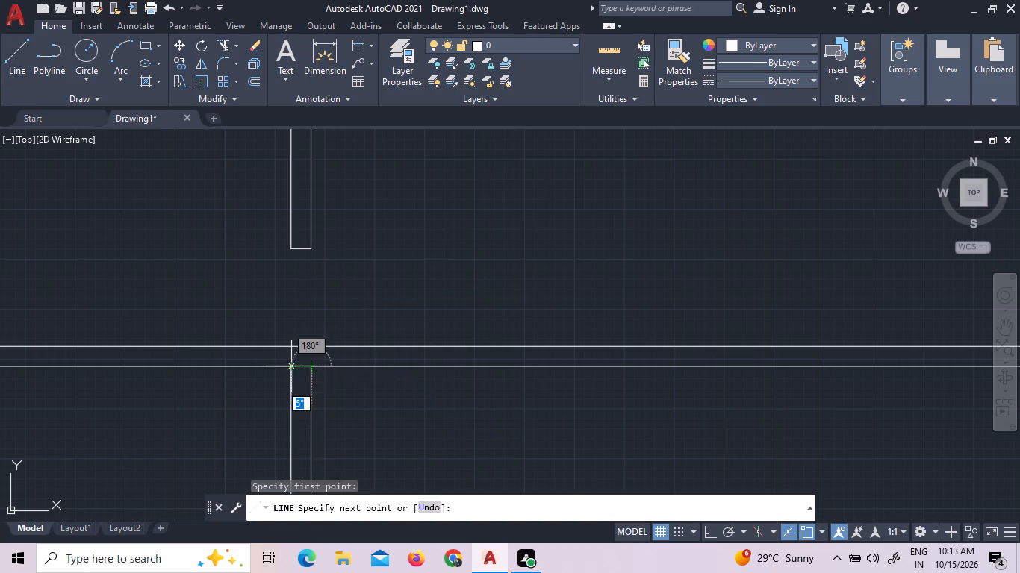
click(290, 363)
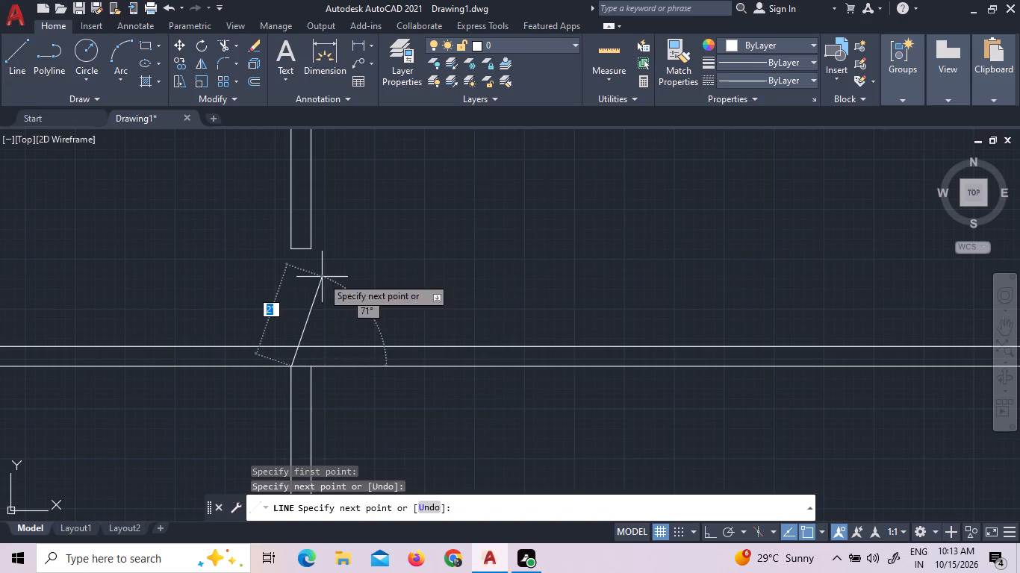
right_click(320, 277)
click(338, 288)
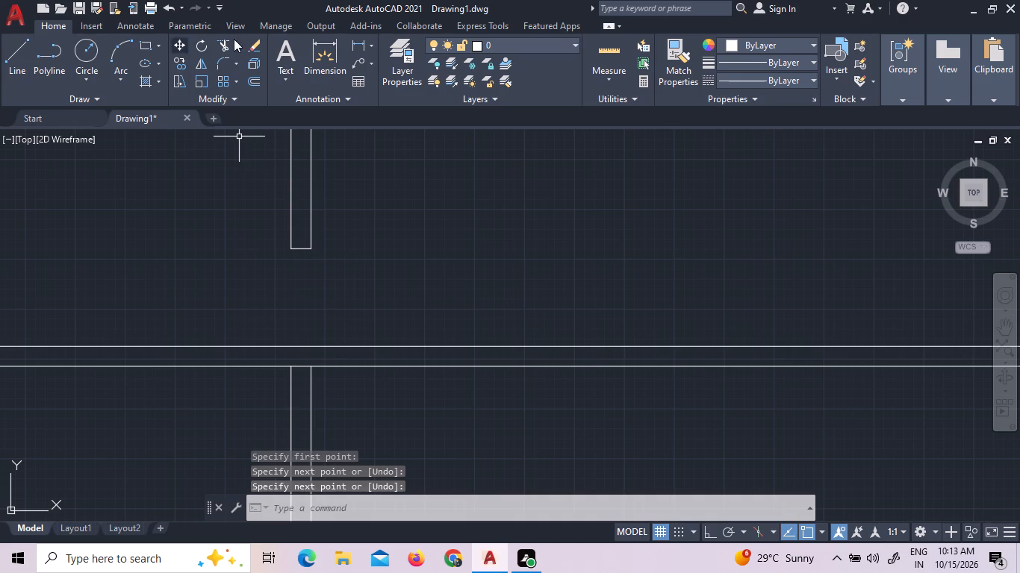
Offset the closing line at the top of the lower partition 5" downward.
click(258, 78)
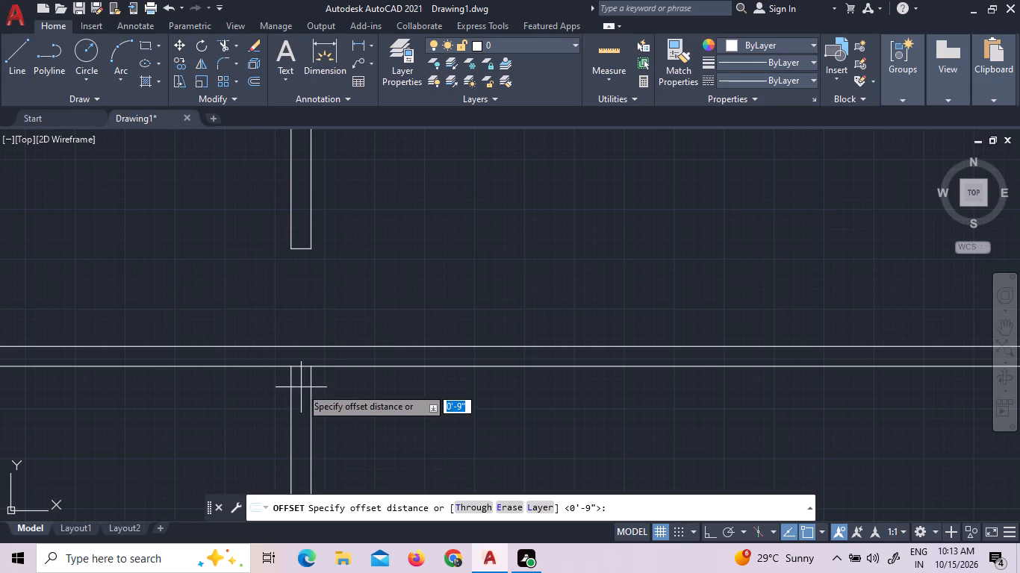
double_click(303, 363)
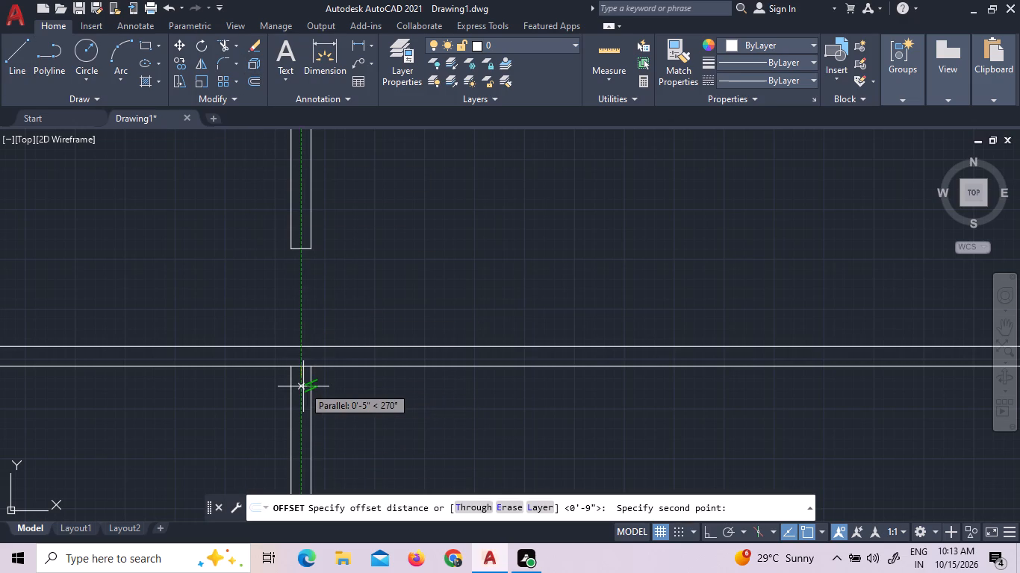
key(5)
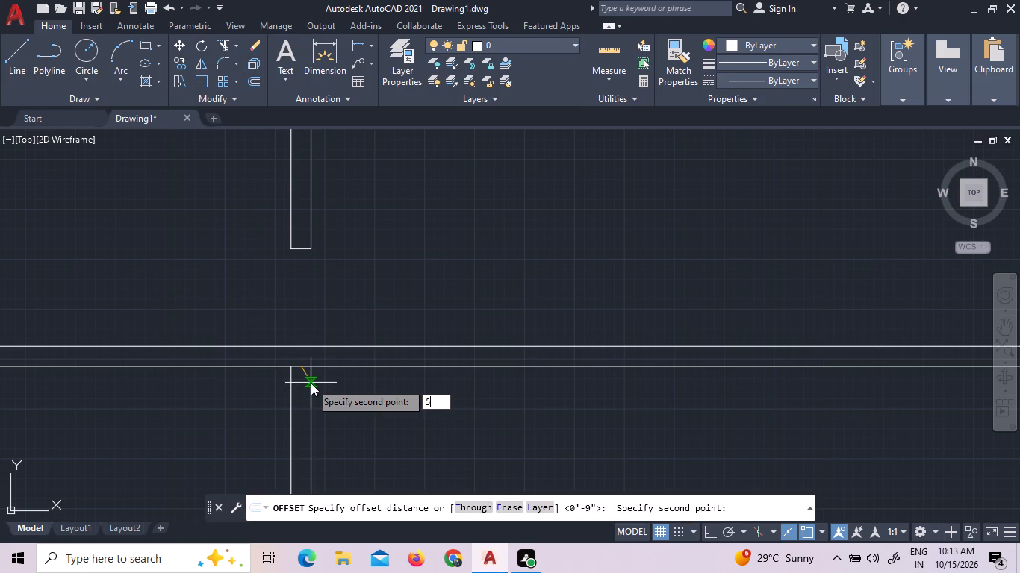
key(shift+quotedbl)
key(Return)
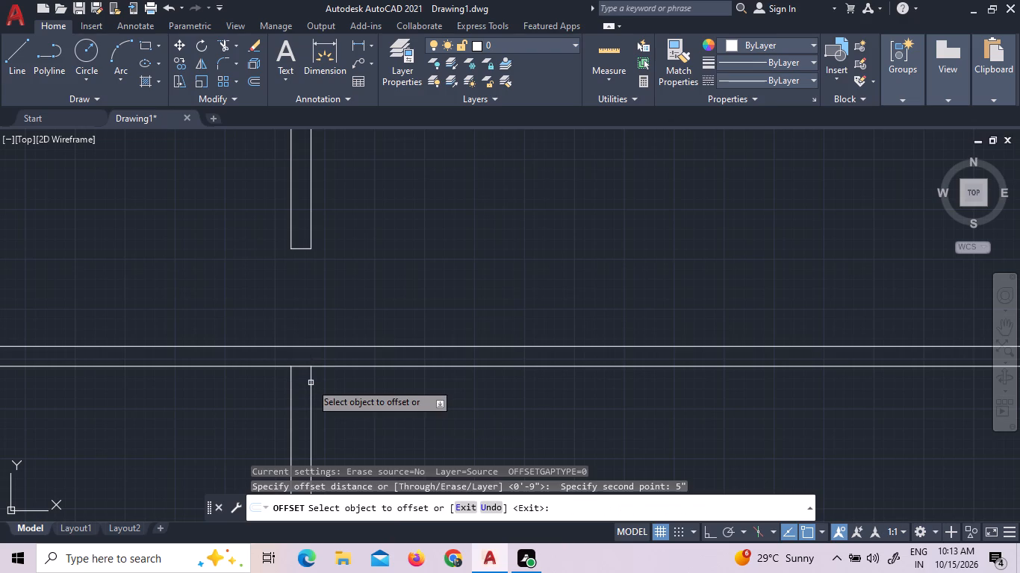
click(302, 366)
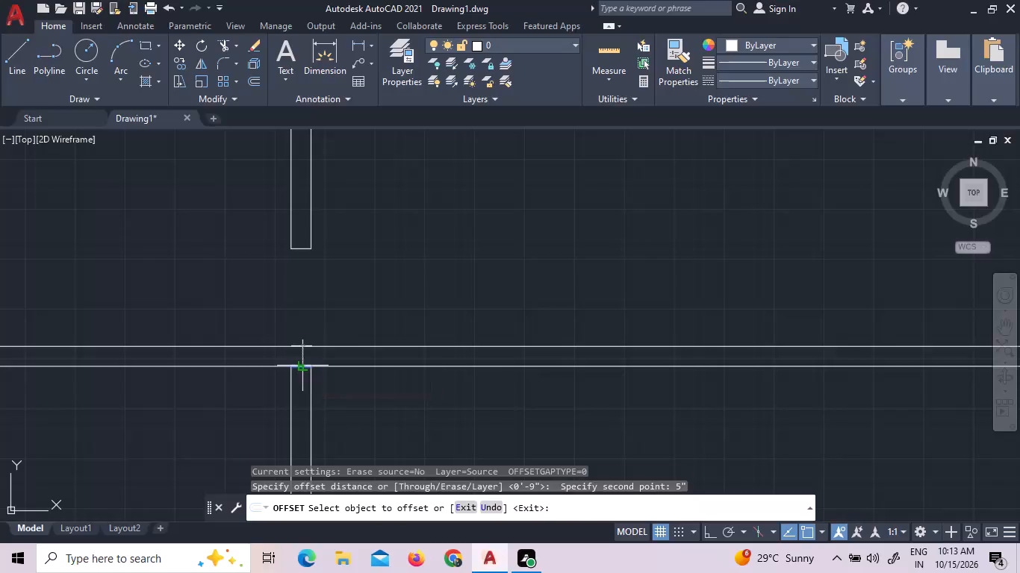
click(299, 398)
scroll(299, 382, down, 1)
click(299, 372)
right_click(299, 372)
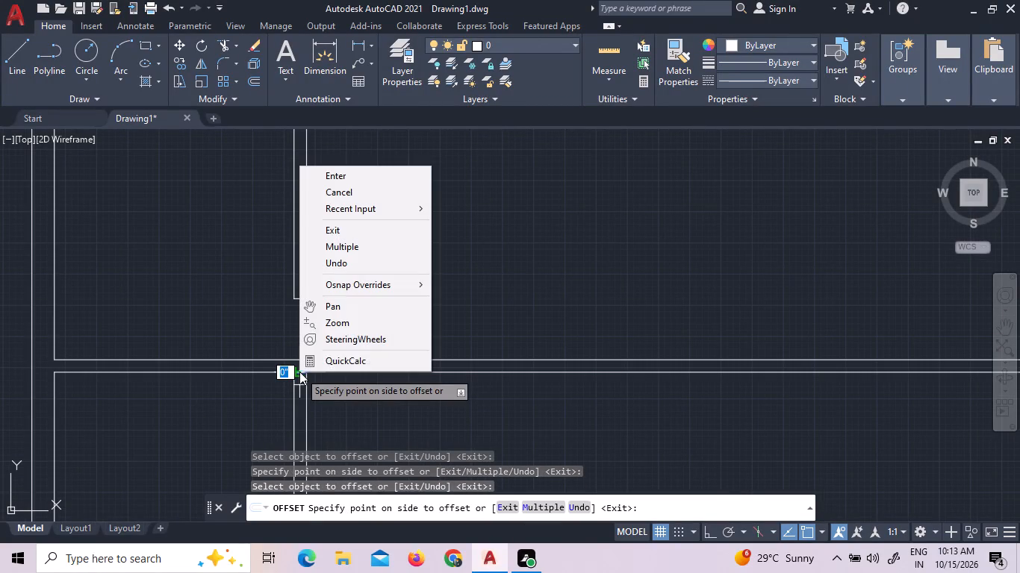
click(343, 174)
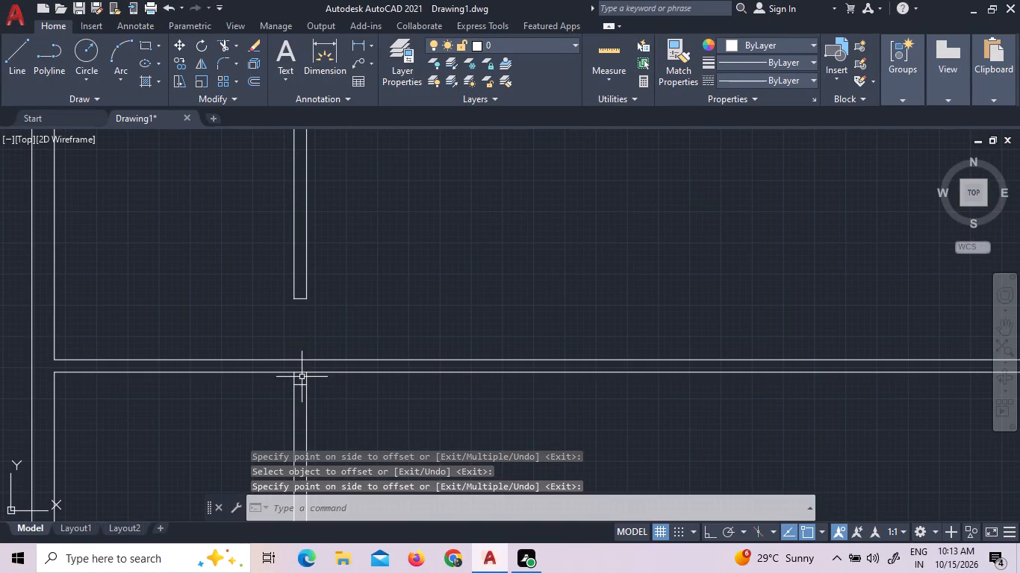
Erase the original closing line at the horizontal wall, keeping the offset copy below it.
click(300, 371)
key(Delete)
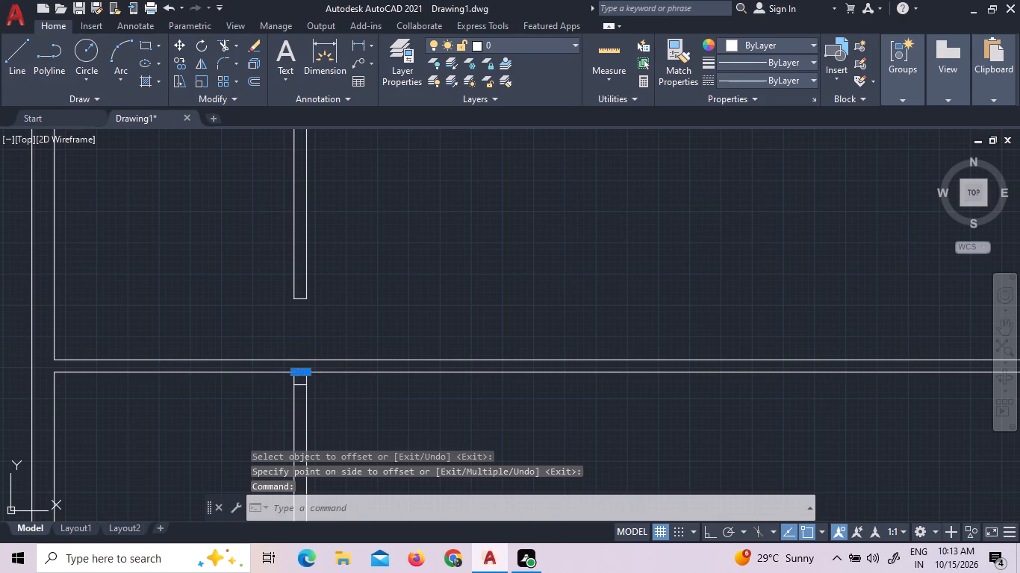
Draw a horizontal line across the lower partition between its two lines, about a third of the way down from the closing line.
scroll(300, 371, down, 2)
scroll(308, 425, up, 2)
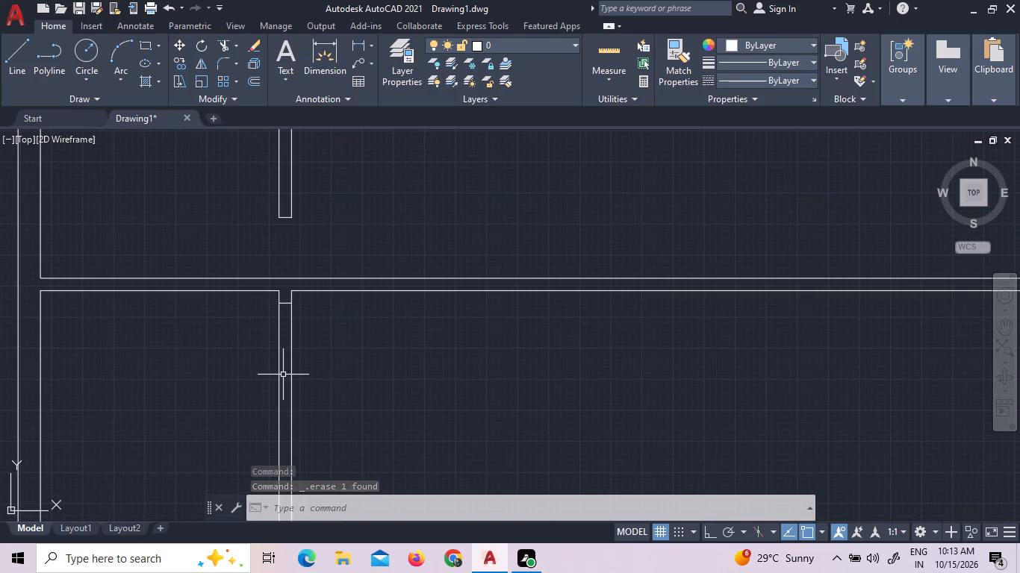
scroll(293, 351, up, 1)
scroll(296, 283, down, 3)
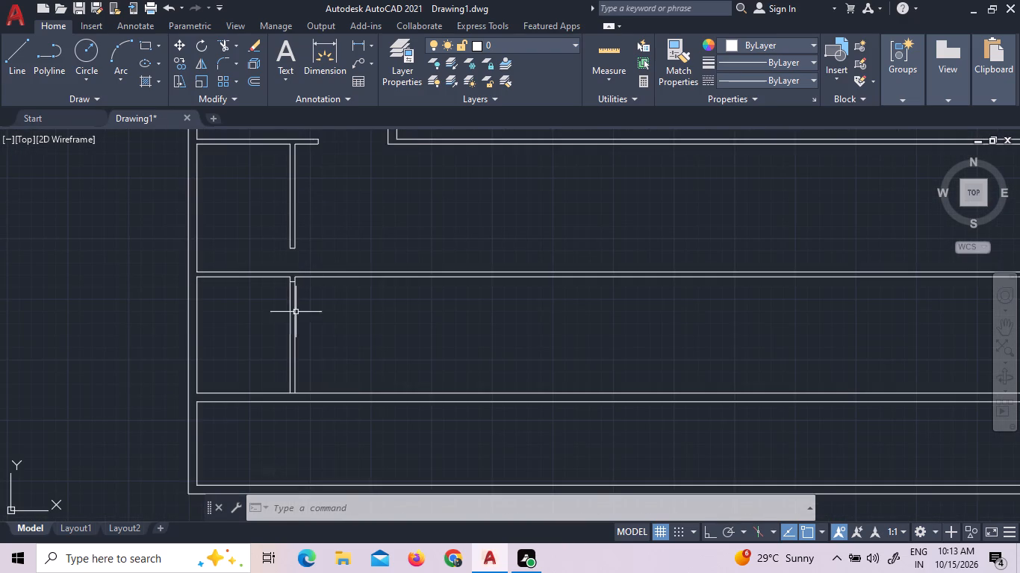
click(16, 60)
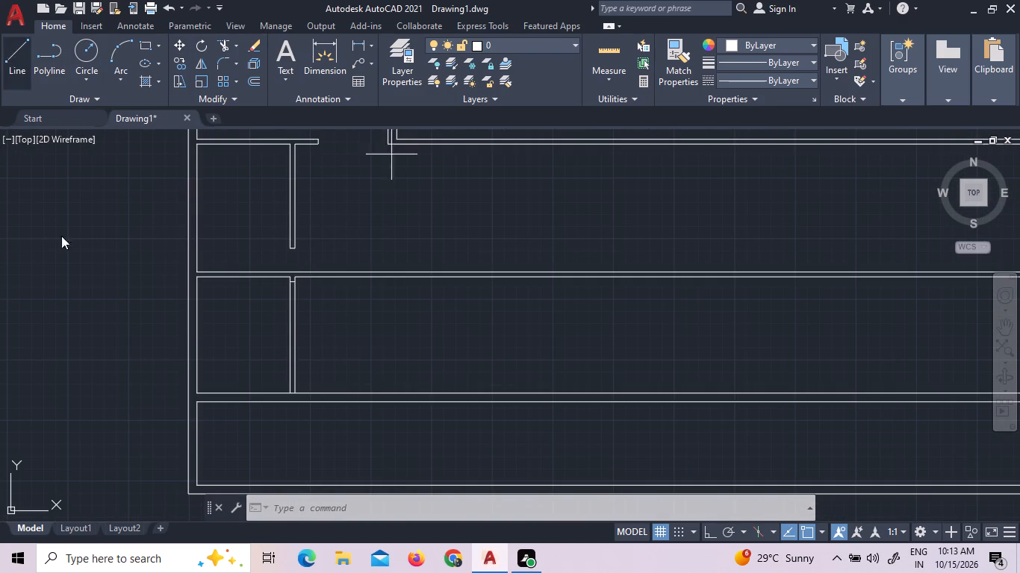
scroll(273, 316, up, 6)
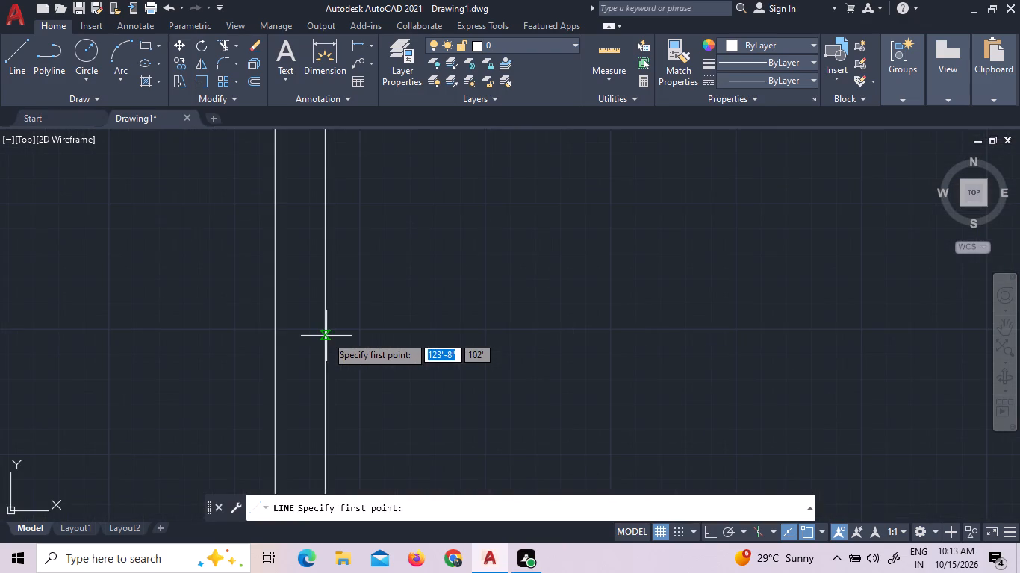
scroll(326, 334, down, 3)
scroll(326, 334, up, 2)
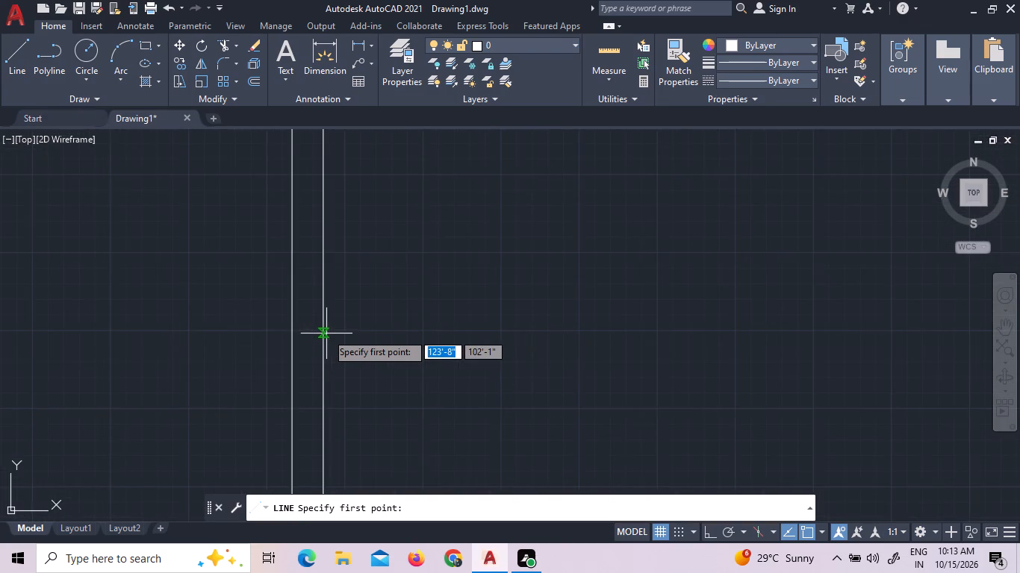
scroll(326, 333, down, 1)
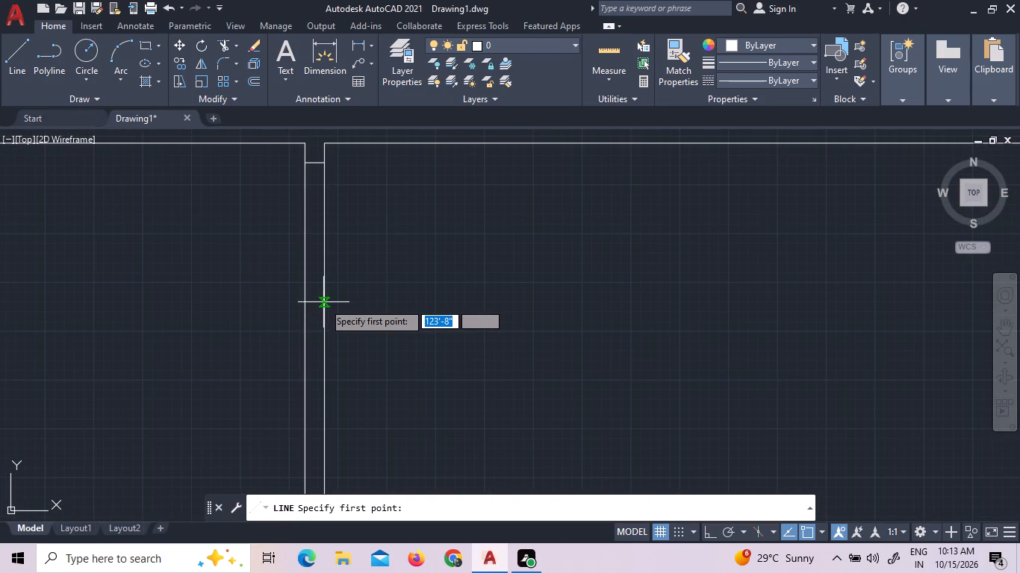
scroll(323, 302, up, 6)
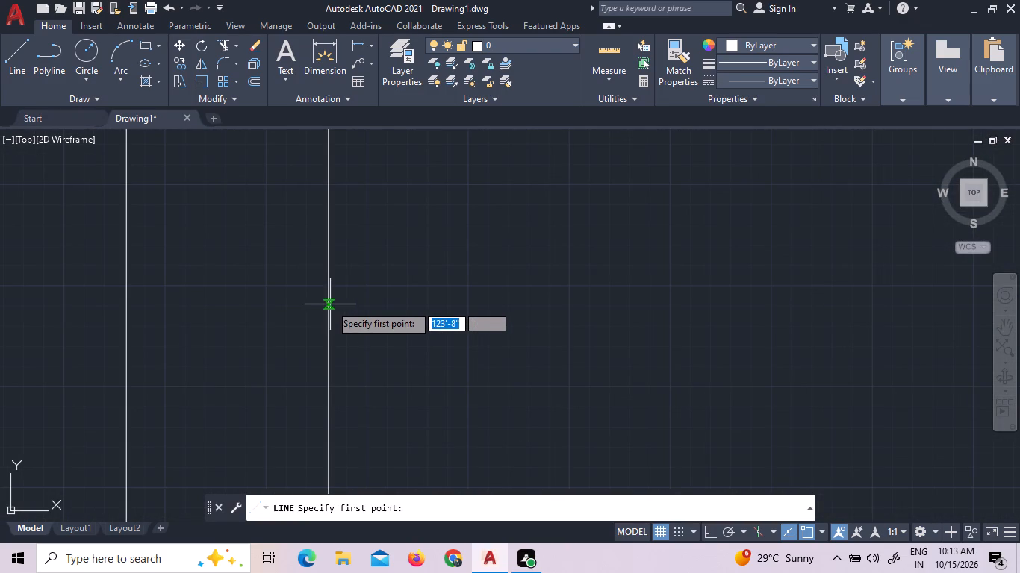
scroll(329, 304, up, 3)
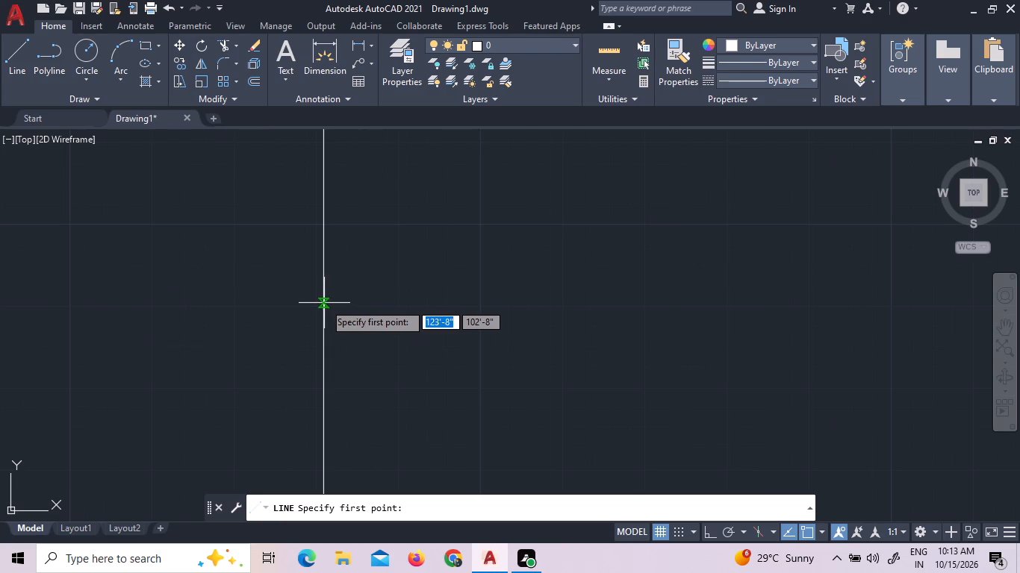
scroll(324, 303, up, 4)
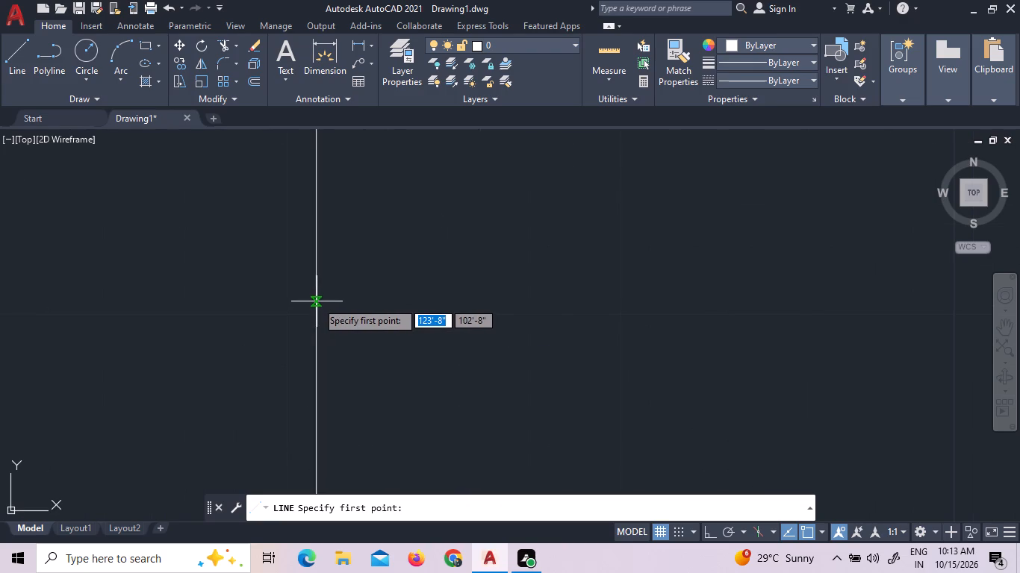
scroll(319, 301, up, 4)
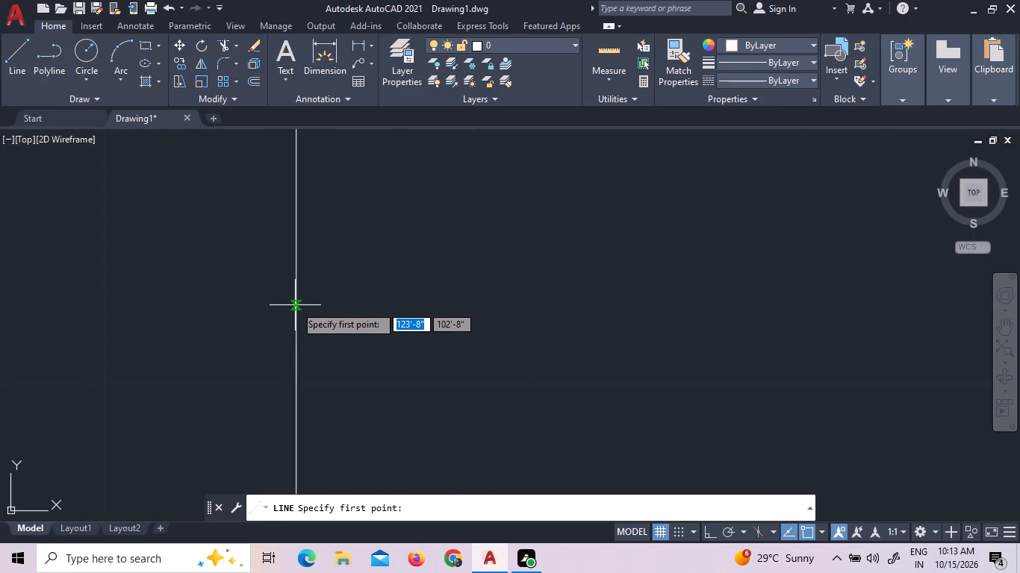
scroll(295, 305, up, 4)
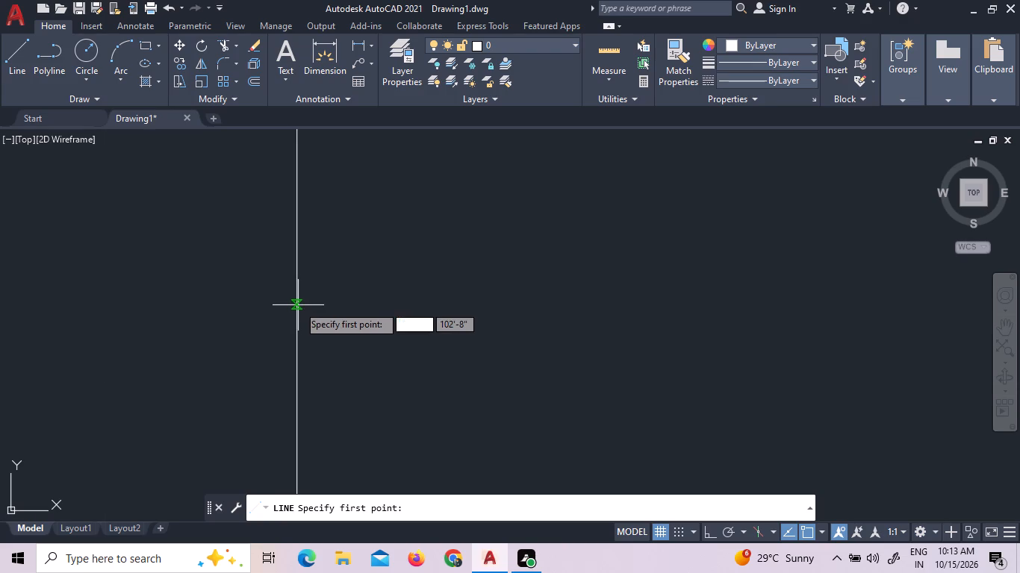
scroll(294, 305, up, 3)
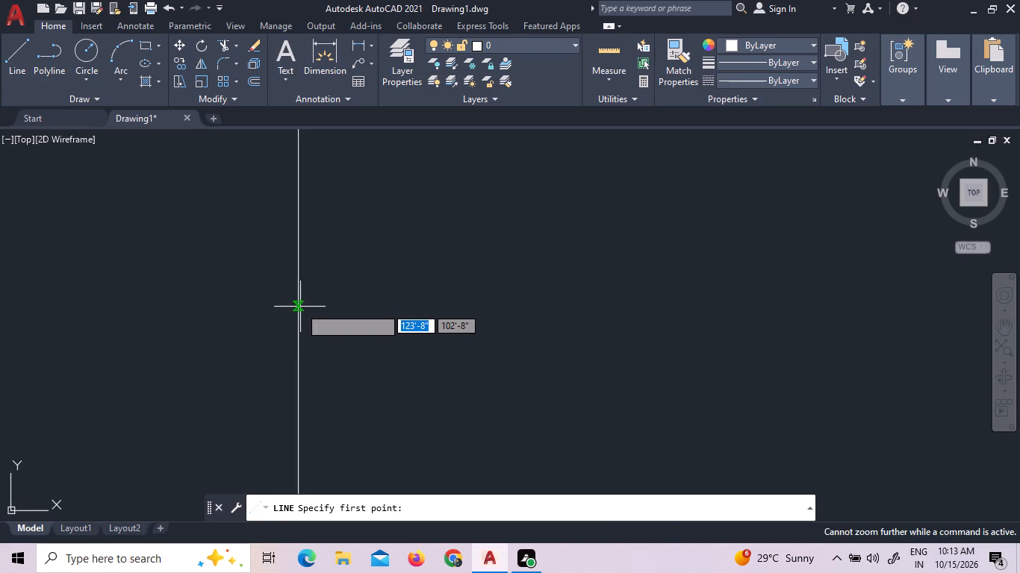
click(298, 307)
scroll(214, 324, down, 6)
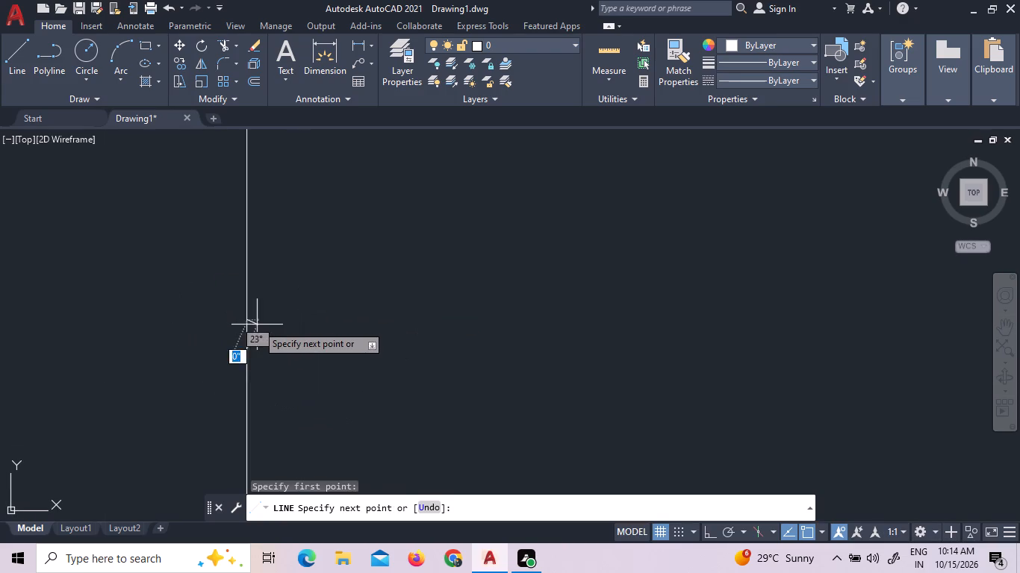
scroll(257, 325, down, 20)
scroll(261, 335, down, 3)
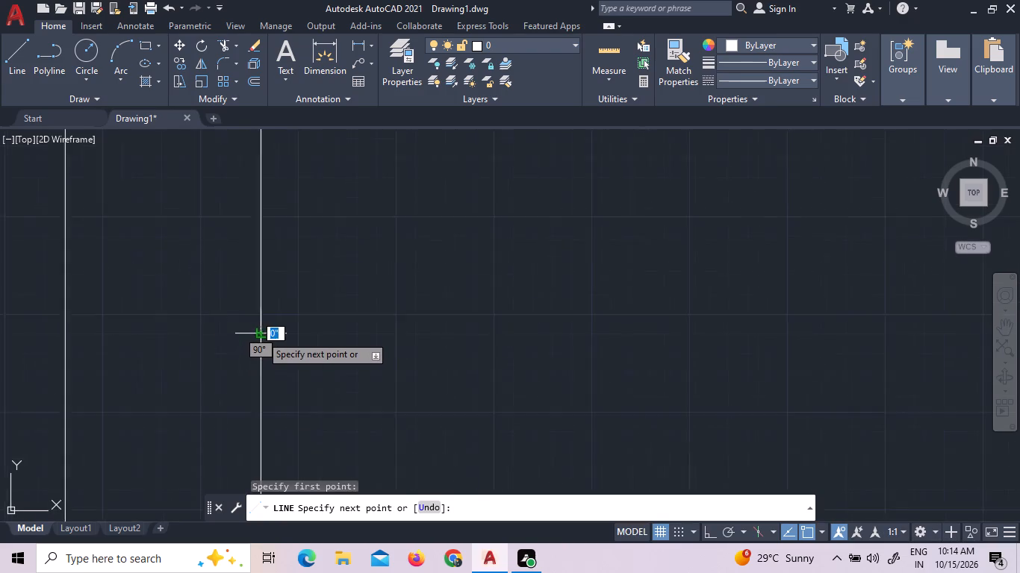
scroll(261, 335, down, 2)
scroll(216, 333, up, 4)
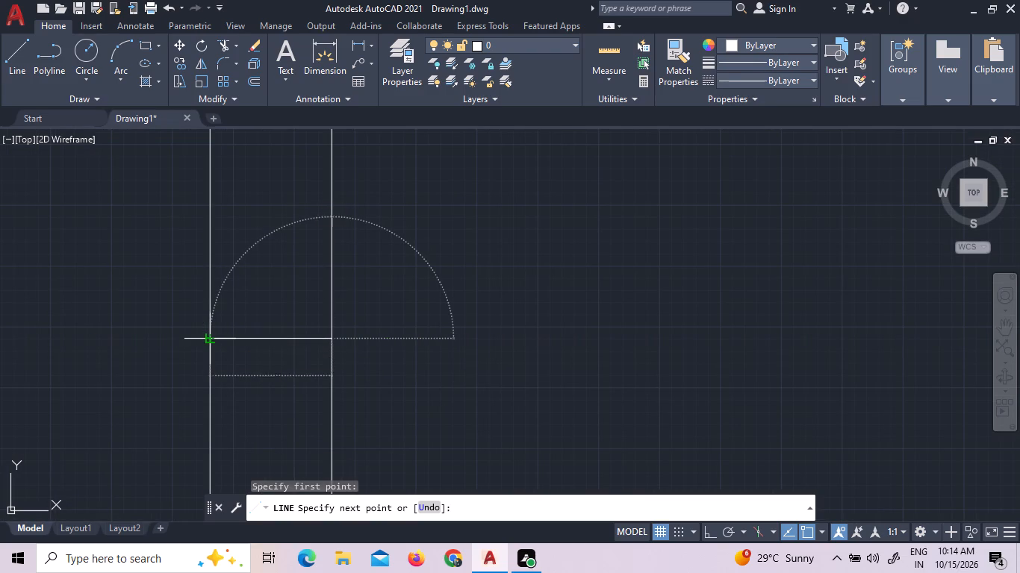
click(208, 340)
right_click(288, 322)
click(338, 334)
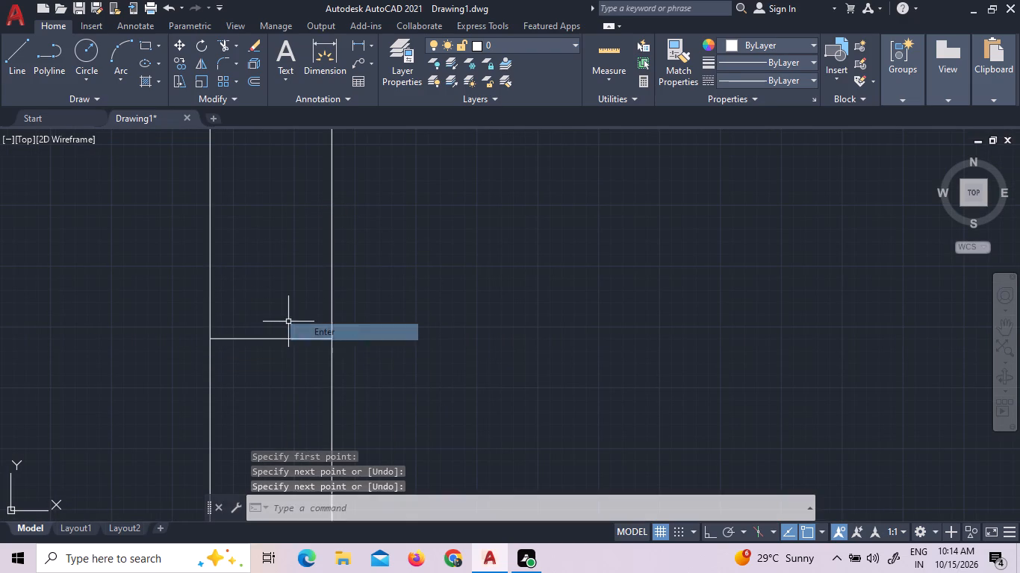
Trim both lower partition lines between the short top stub and the new cross line to open a doorway.
scroll(336, 353, down, 6)
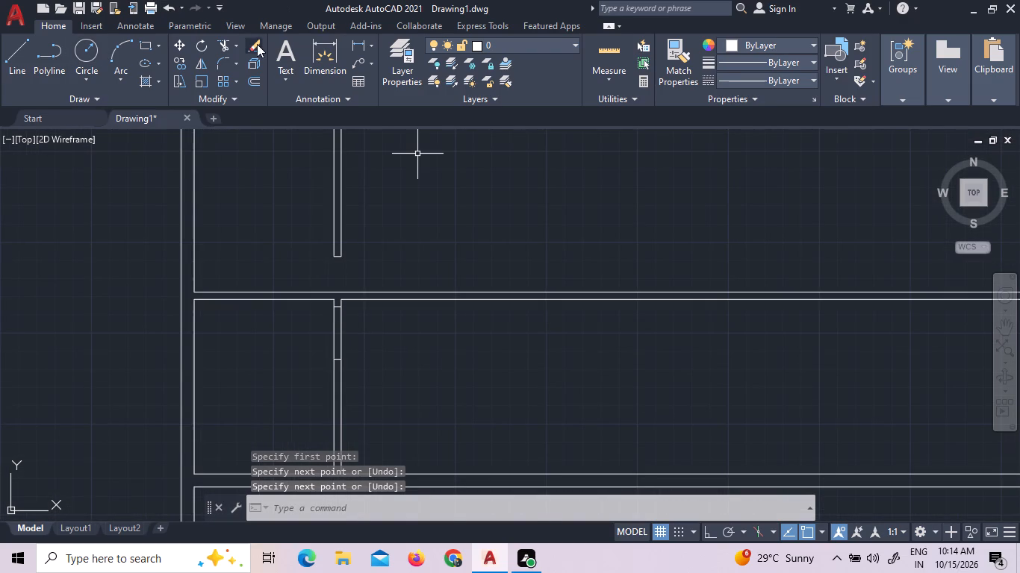
click(224, 39)
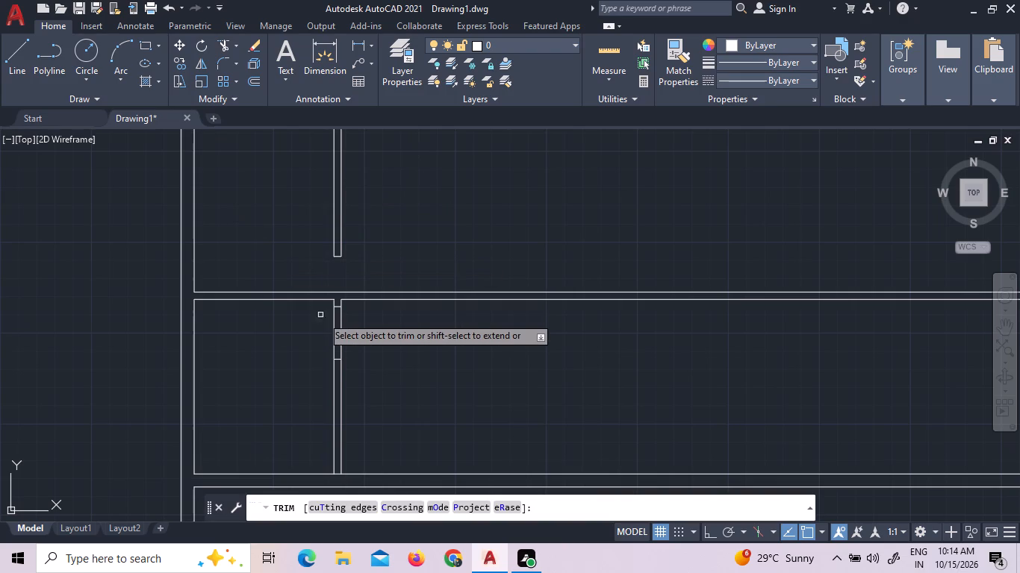
click(333, 322)
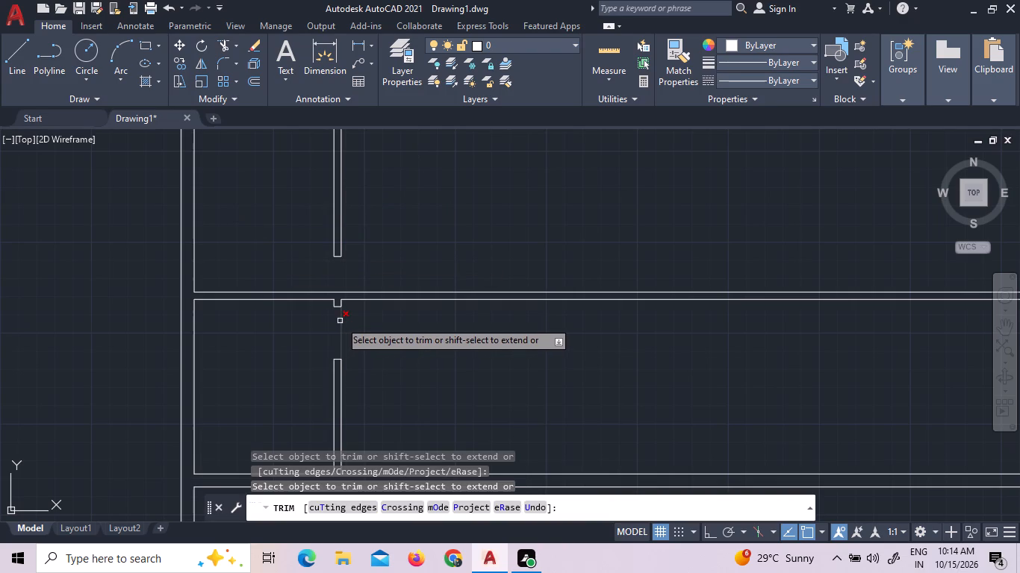
click(340, 321)
scroll(374, 313, down, 1)
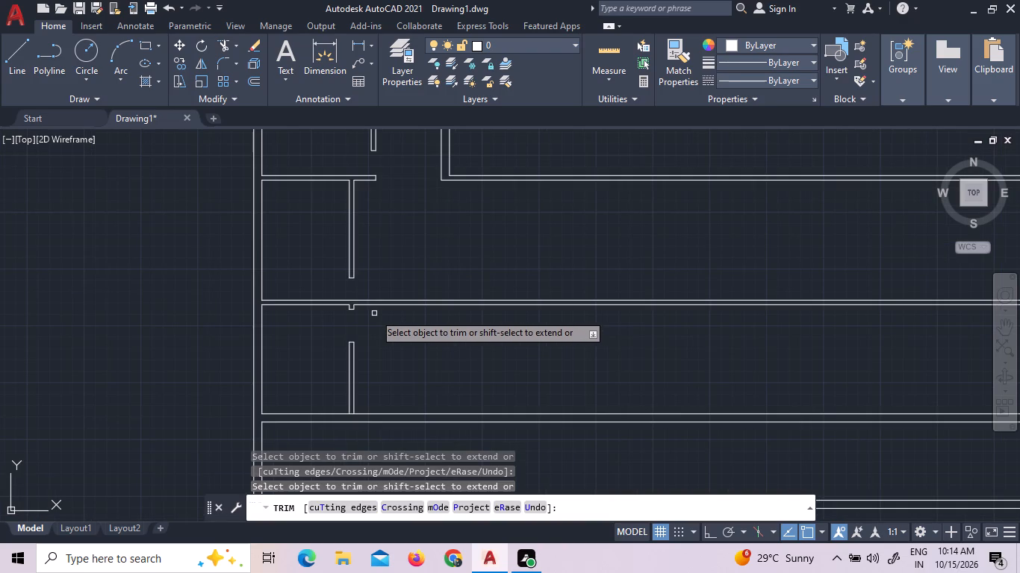
scroll(374, 313, down, 2)
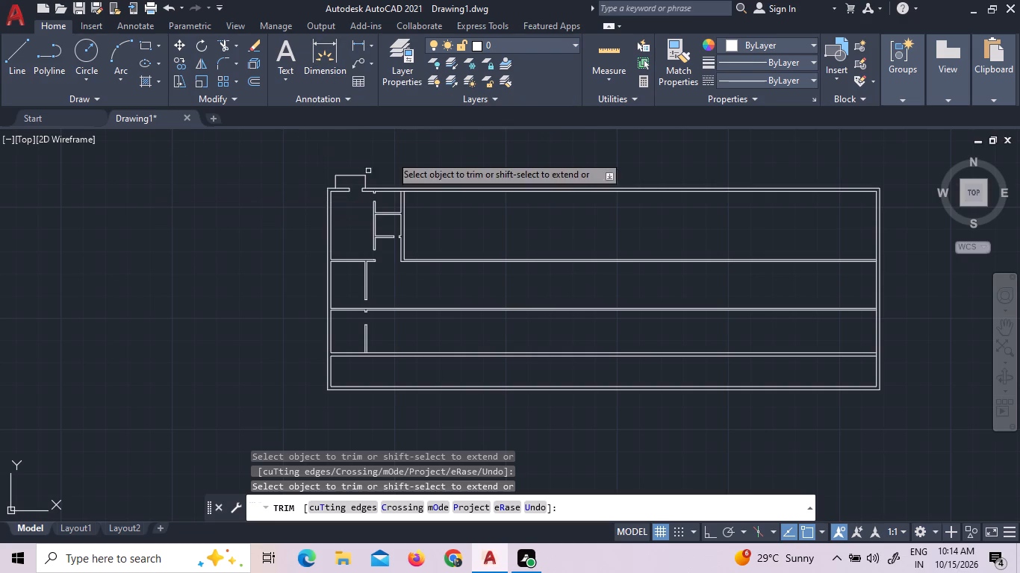
right_click(172, 334)
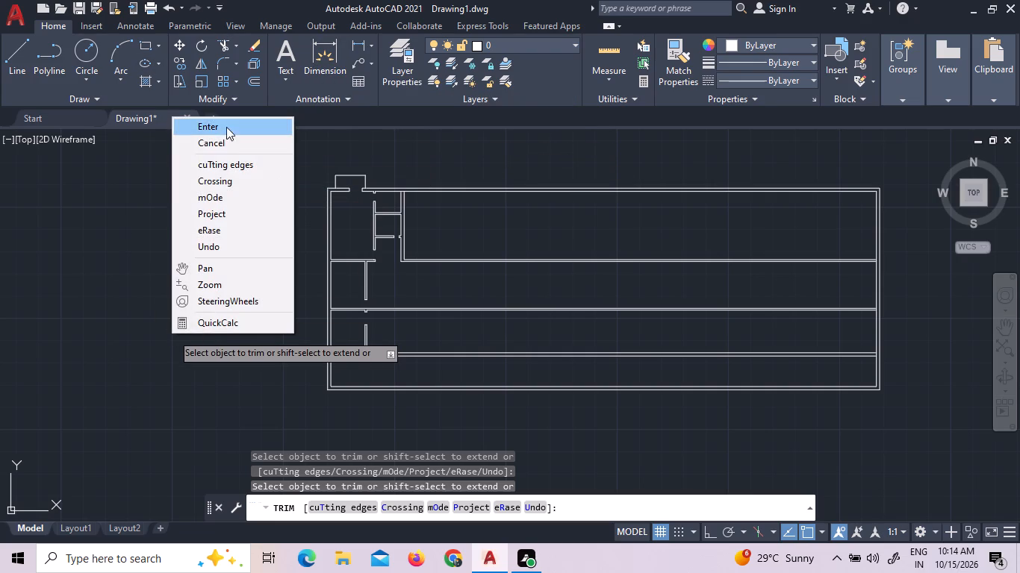
click(227, 125)
right_click(227, 125)
click(154, 214)
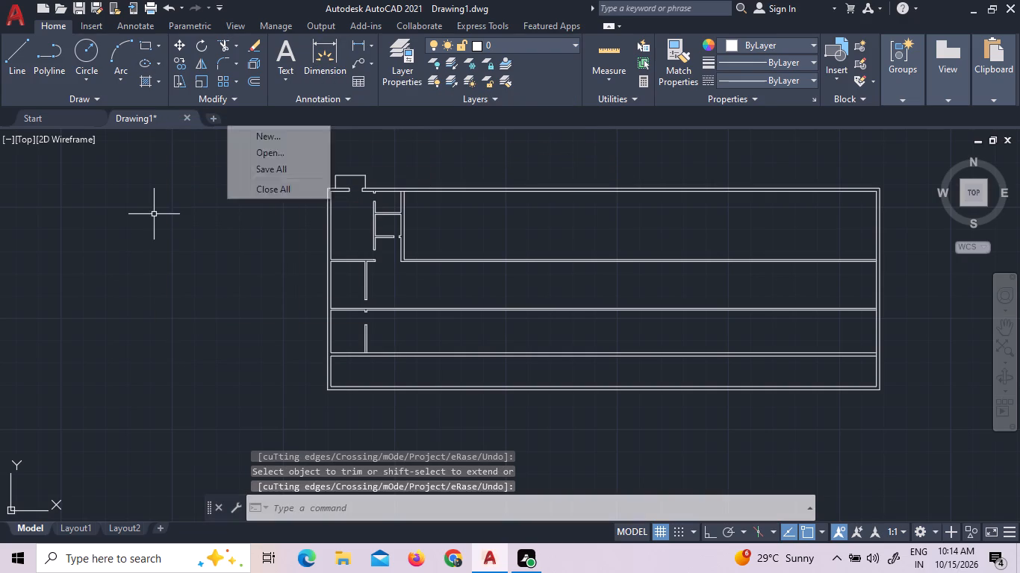
Extend both lines of the long vertical wall down across the middle horizontal wall to the lowest interior horizontal wall.
right_click(154, 214)
click(203, 238)
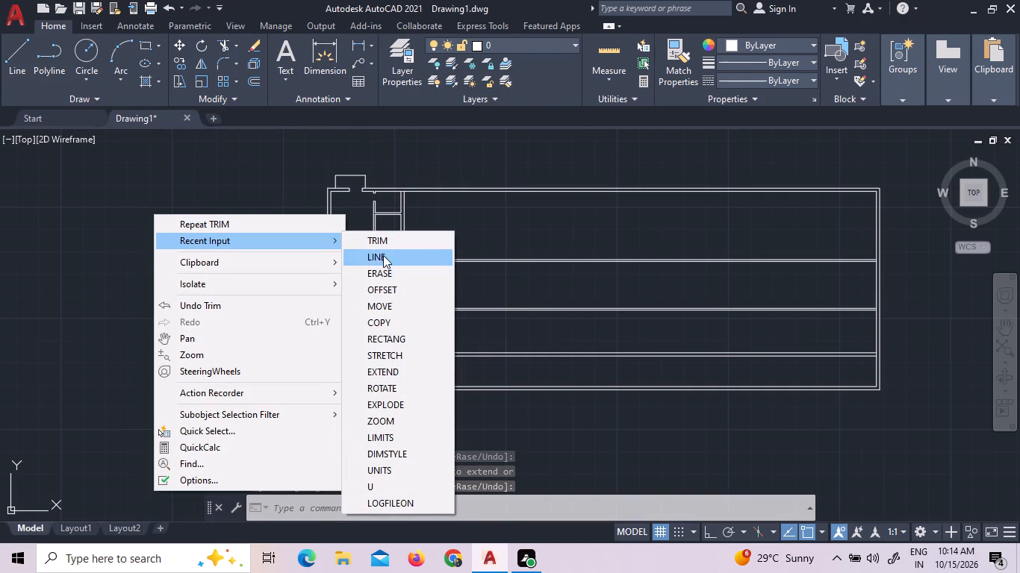
click(389, 372)
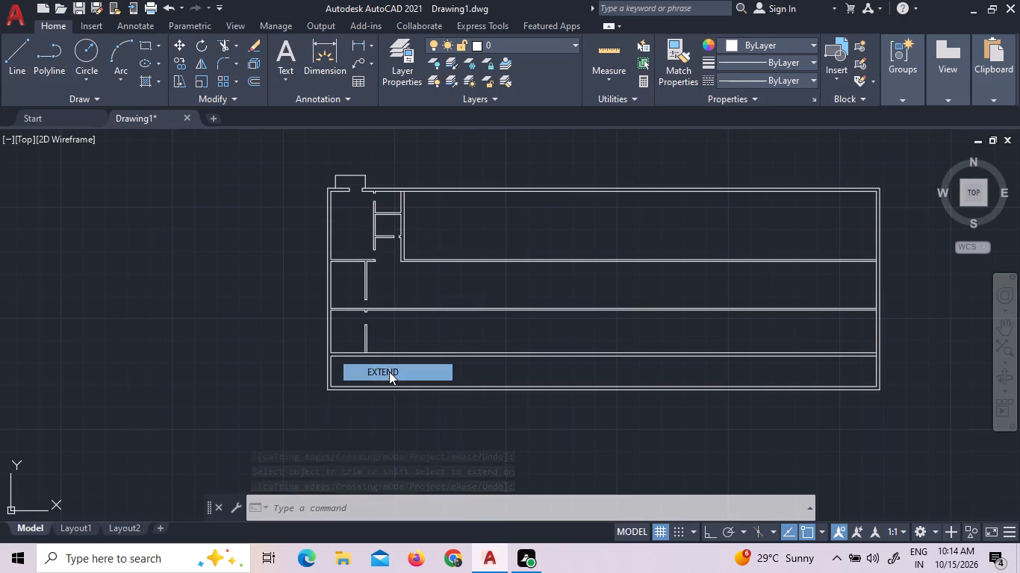
click(422, 240)
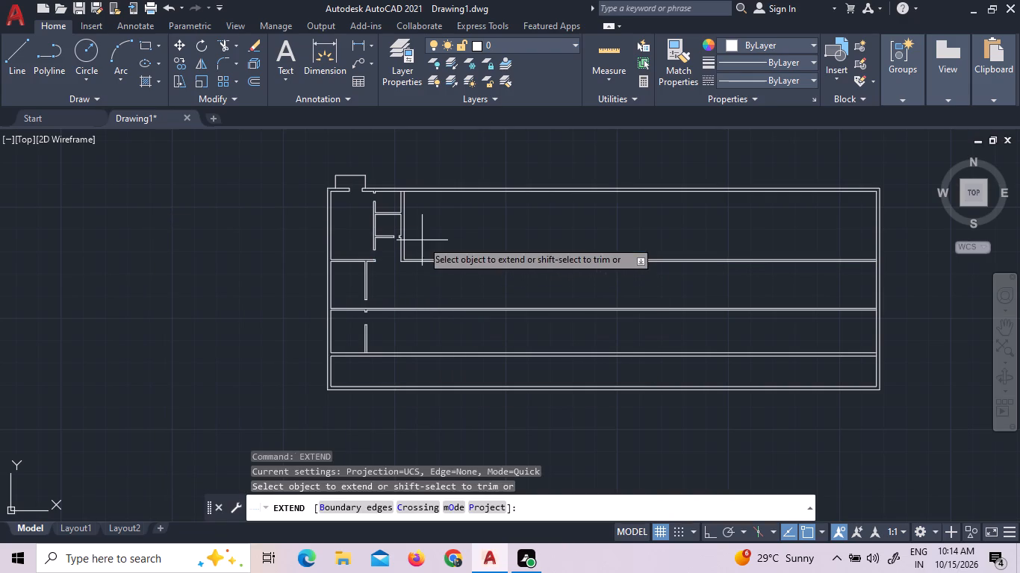
click(392, 256)
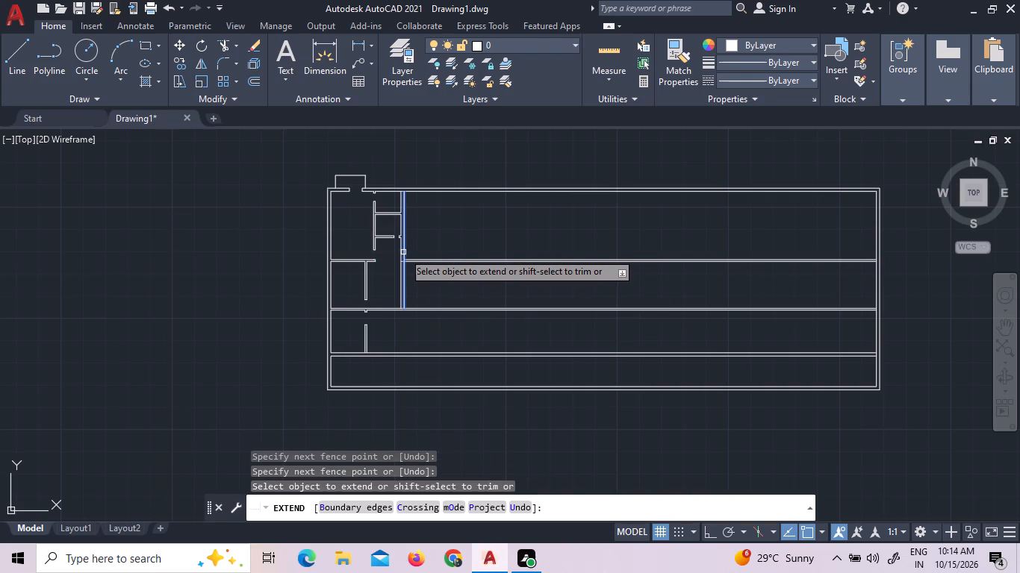
click(403, 252)
click(403, 281)
click(401, 287)
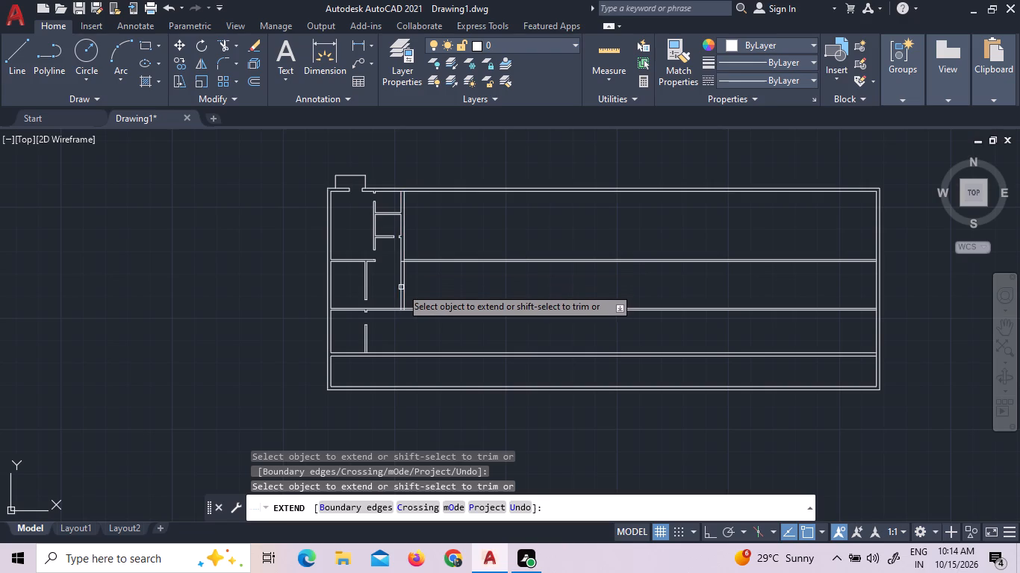
click(408, 286)
click(398, 288)
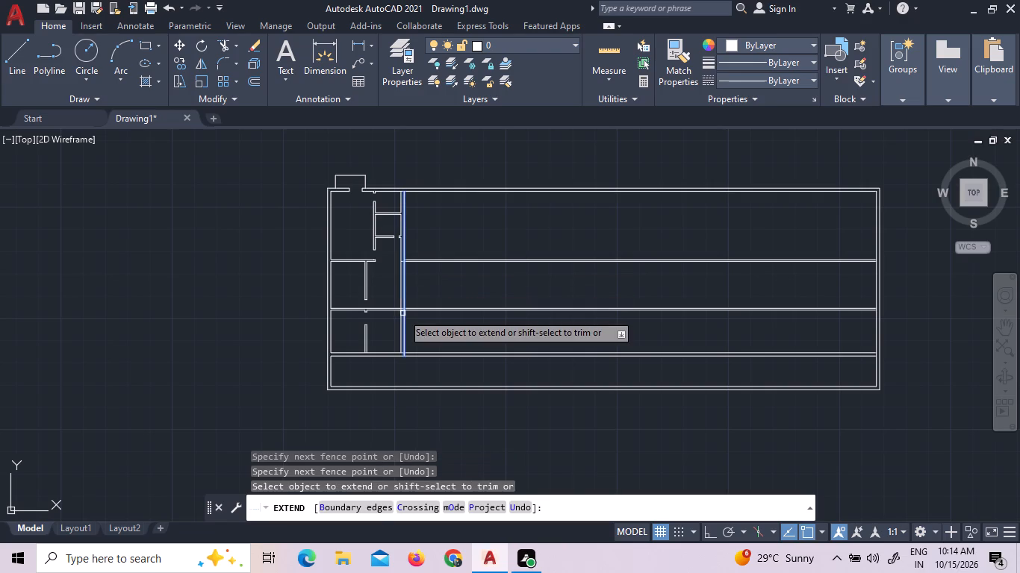
click(414, 325)
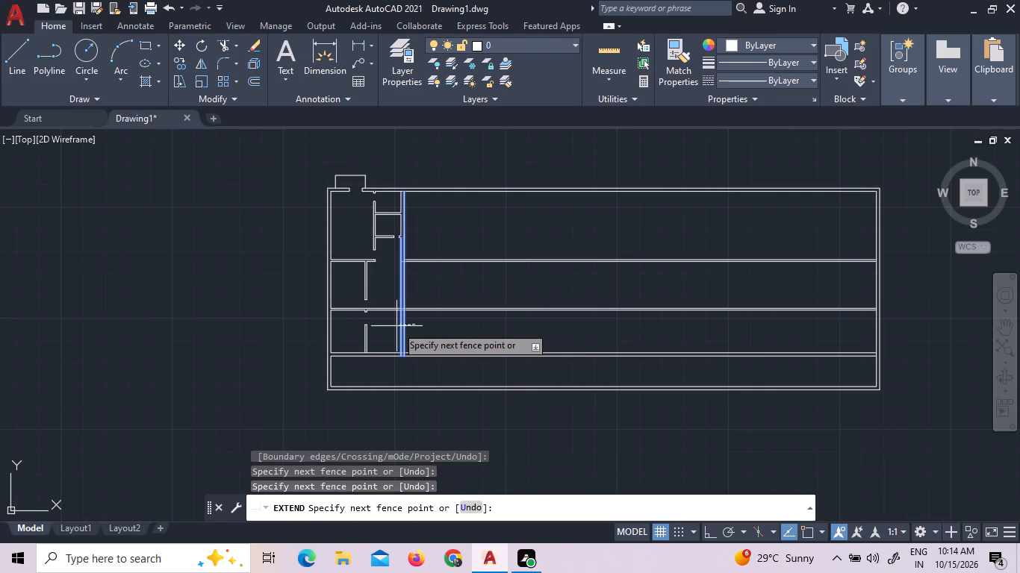
click(397, 326)
right_click(414, 326)
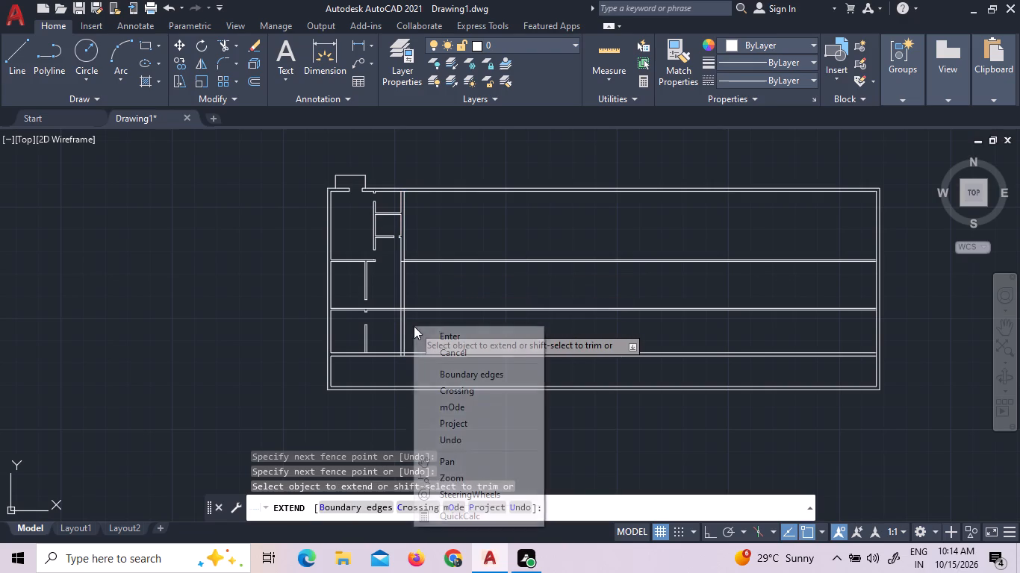
click(426, 334)
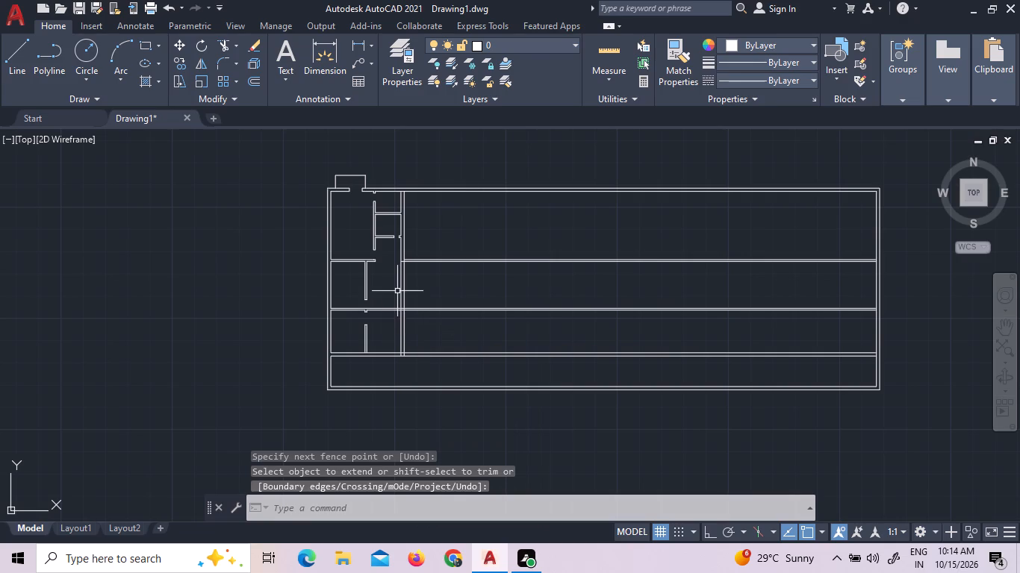
Extend the right line of the lower partition's stub up to the horizontal wall's upper line.
scroll(359, 310, up, 7)
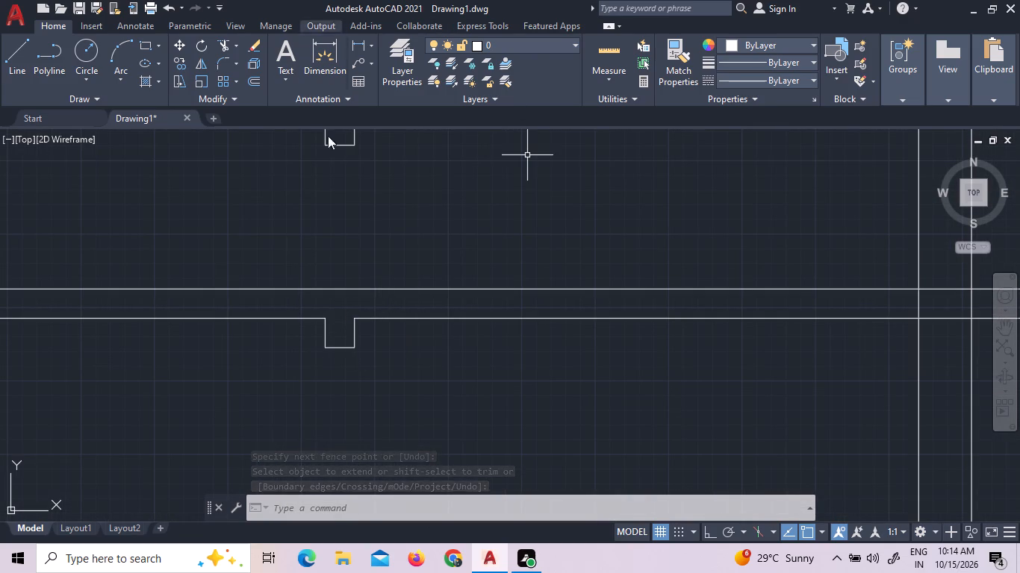
right_click(348, 187)
click(362, 194)
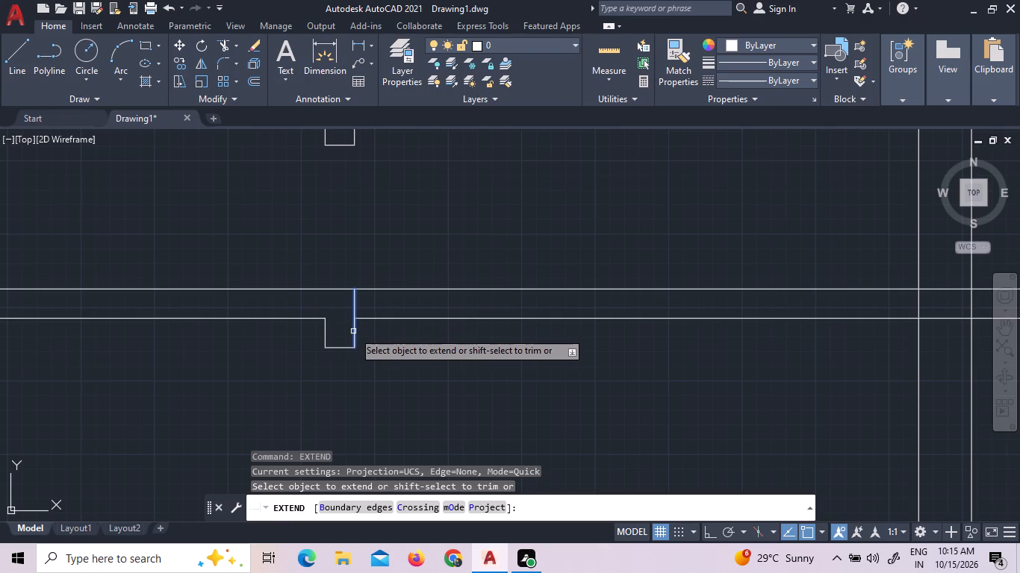
double_click(353, 331)
scroll(368, 198, down, 3)
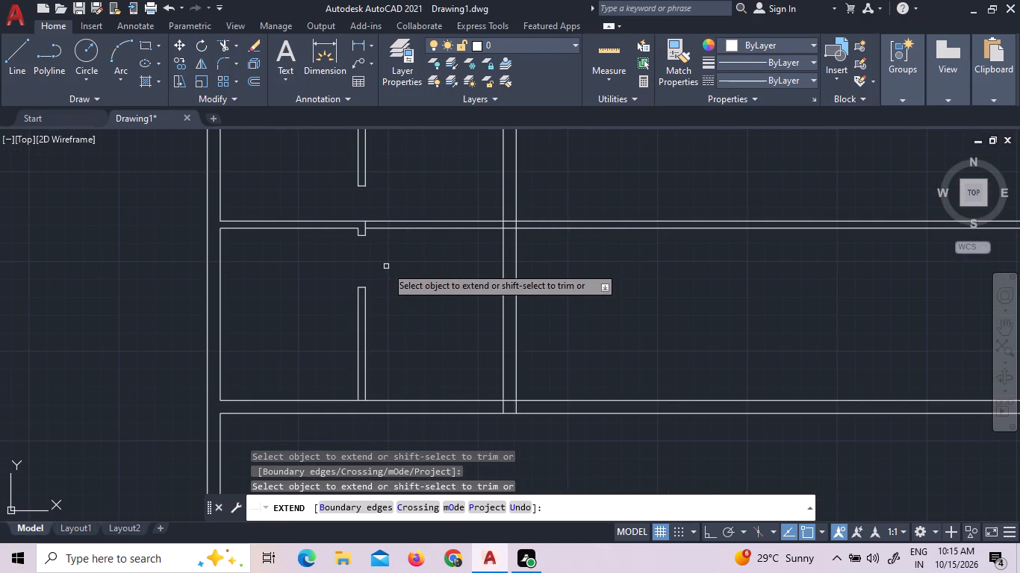
Trim both lines of the middle horizontal wall from the lower partition's stub across to the long vertical wall's right line.
right_click(392, 282)
click(425, 296)
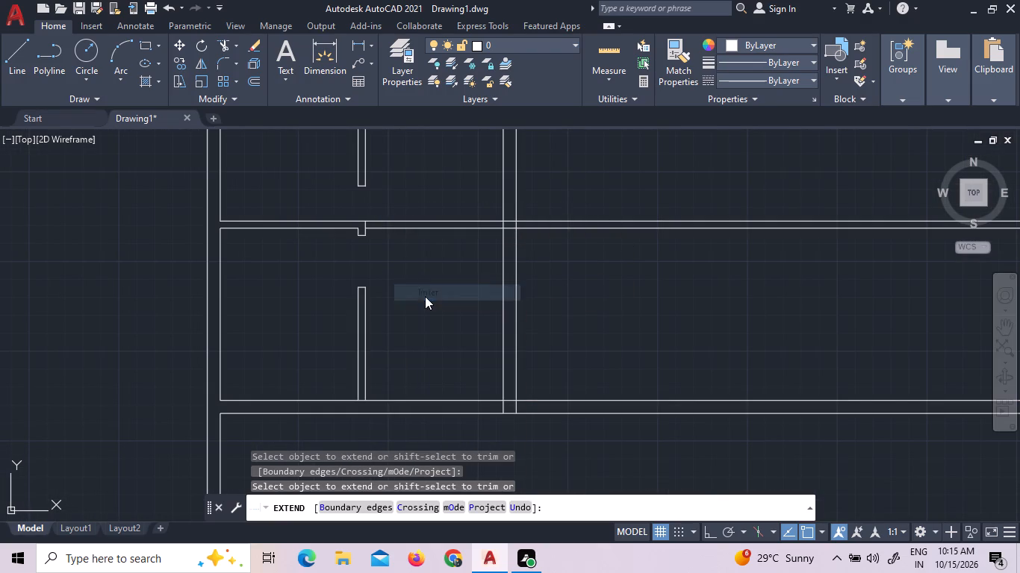
click(218, 44)
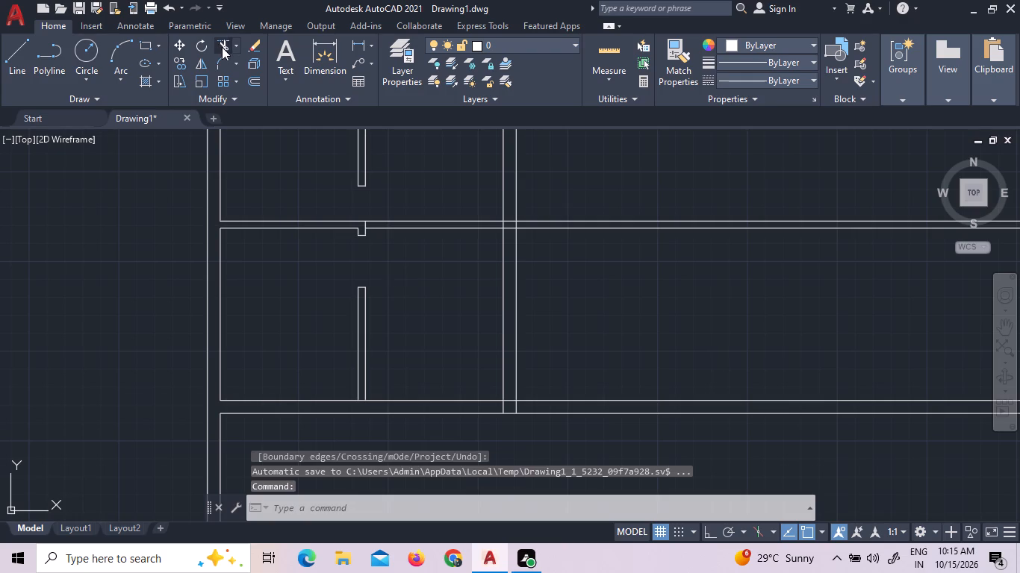
click(429, 220)
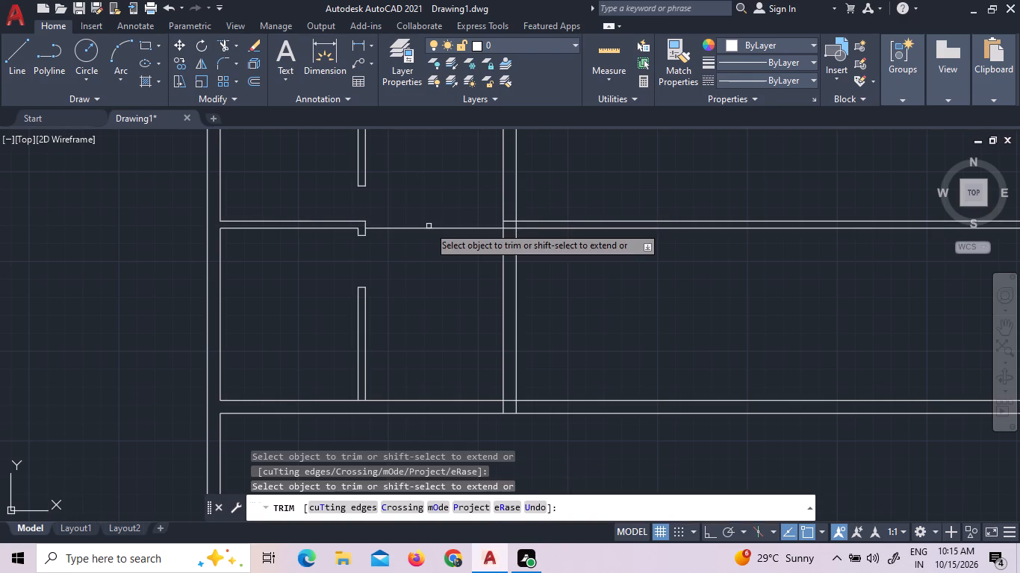
click(429, 230)
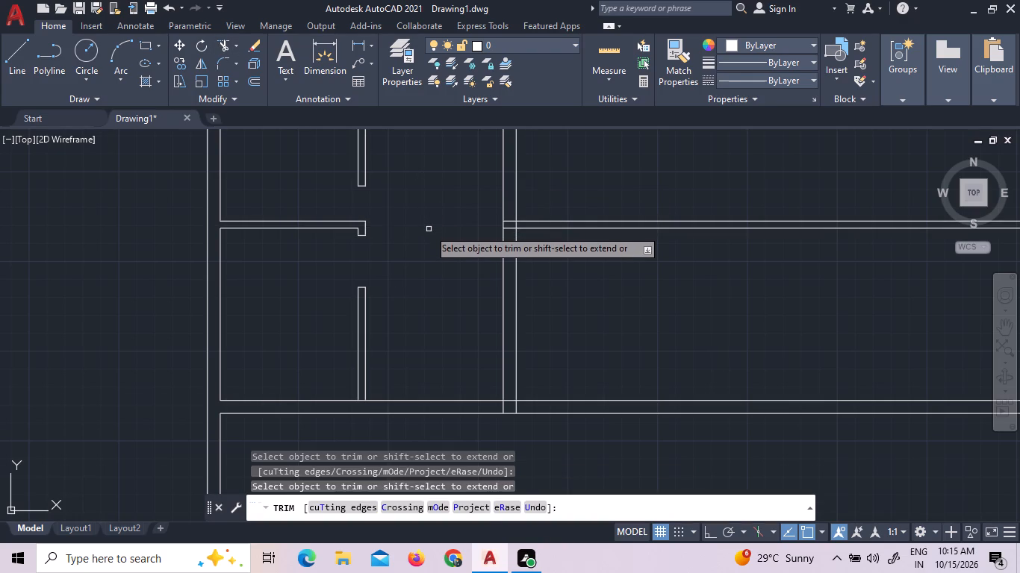
click(511, 222)
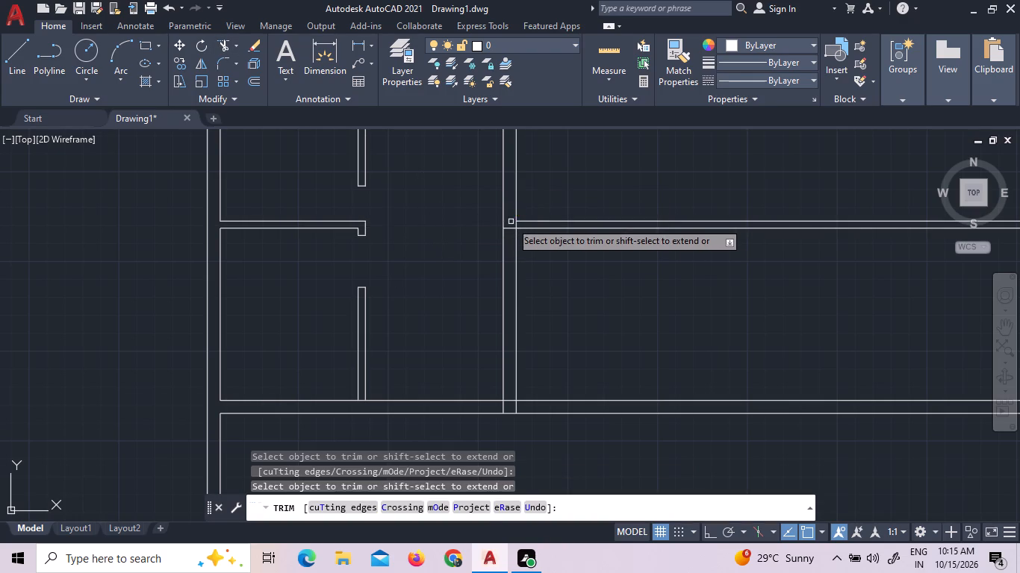
click(512, 228)
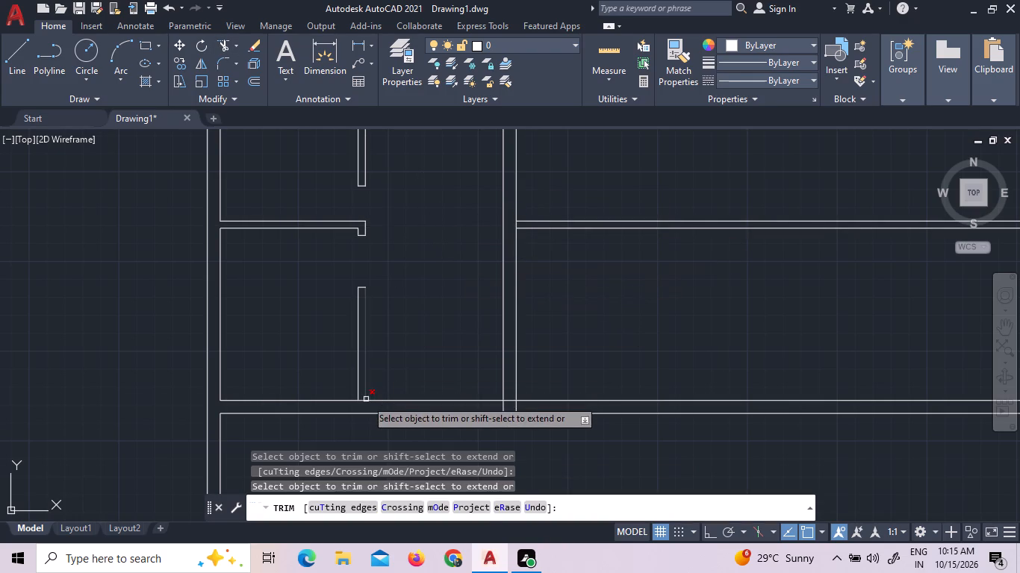
Trim the overlapping lines where the lower partition and the long vertical wall meet the lowest interior horizontal wall.
click(361, 399)
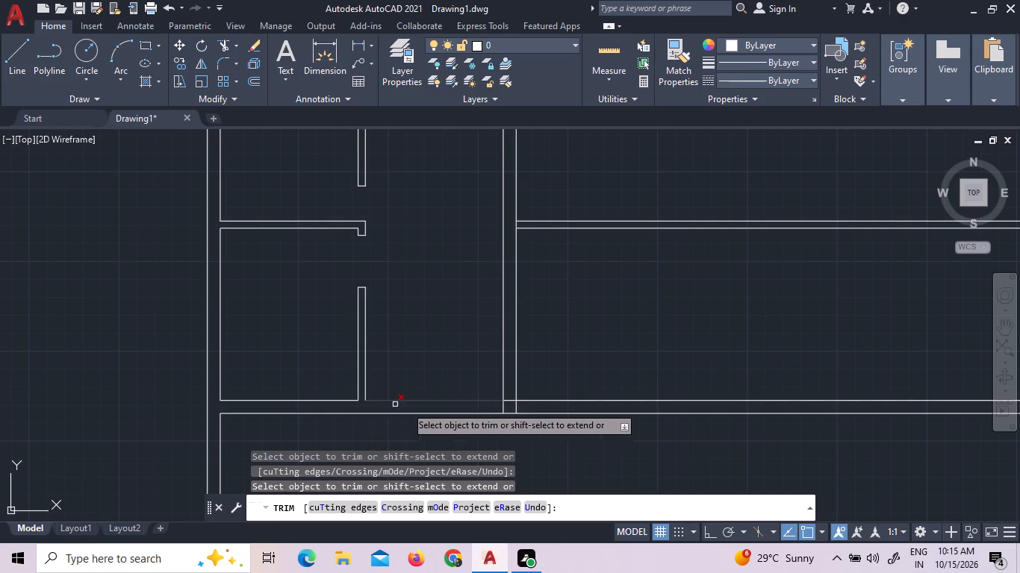
click(515, 400)
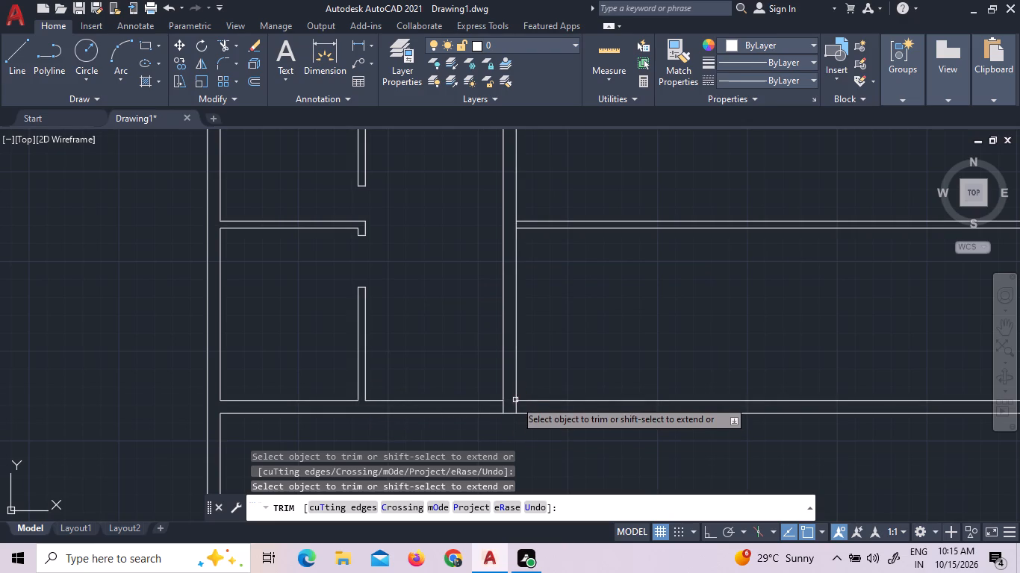
click(505, 405)
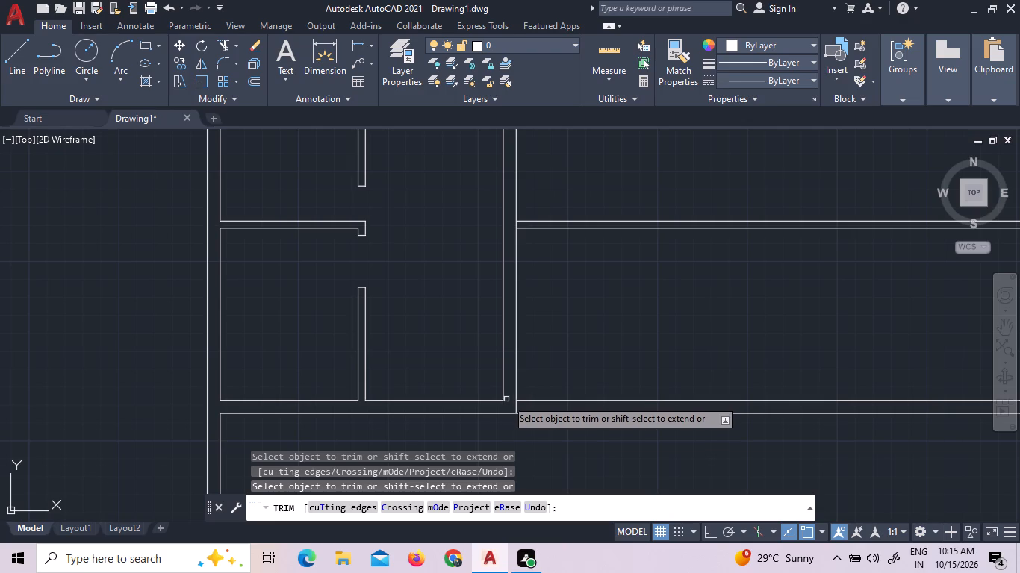
click(516, 409)
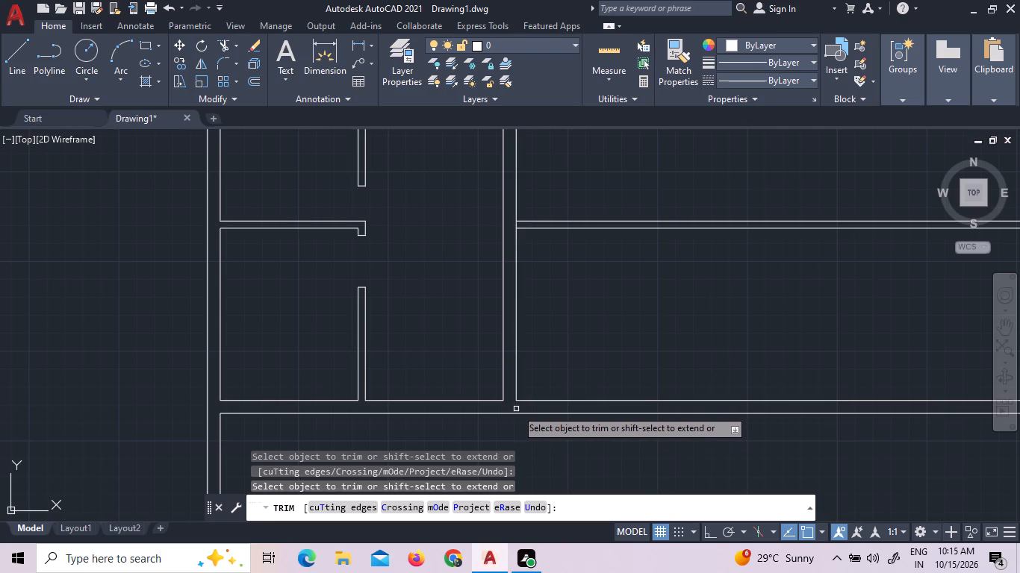
Trim the leftover lines where the long vertical wall meets the upper interior horizontal wall and the top outer wall.
scroll(516, 409, down, 2)
scroll(503, 240, up, 2)
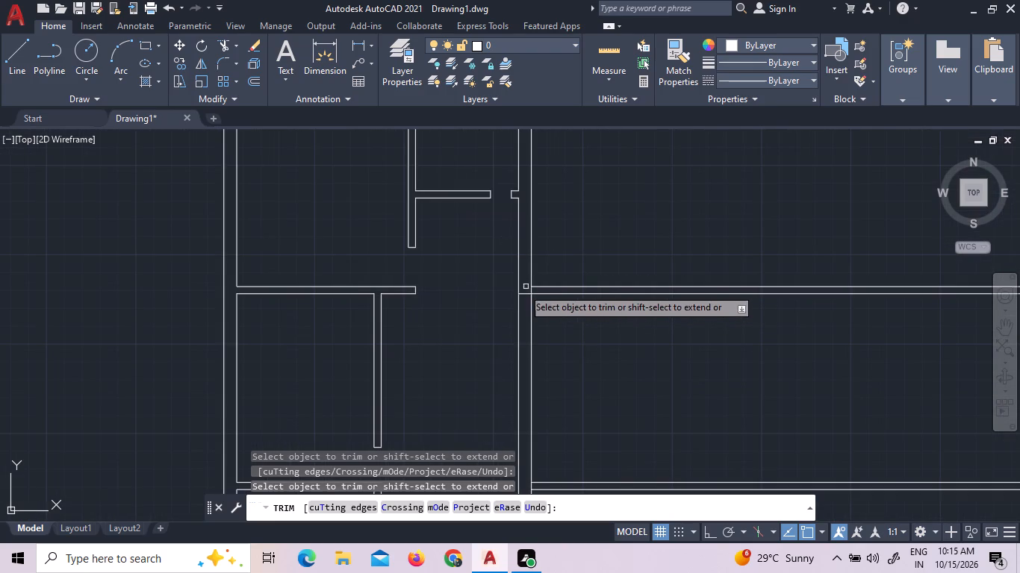
click(528, 293)
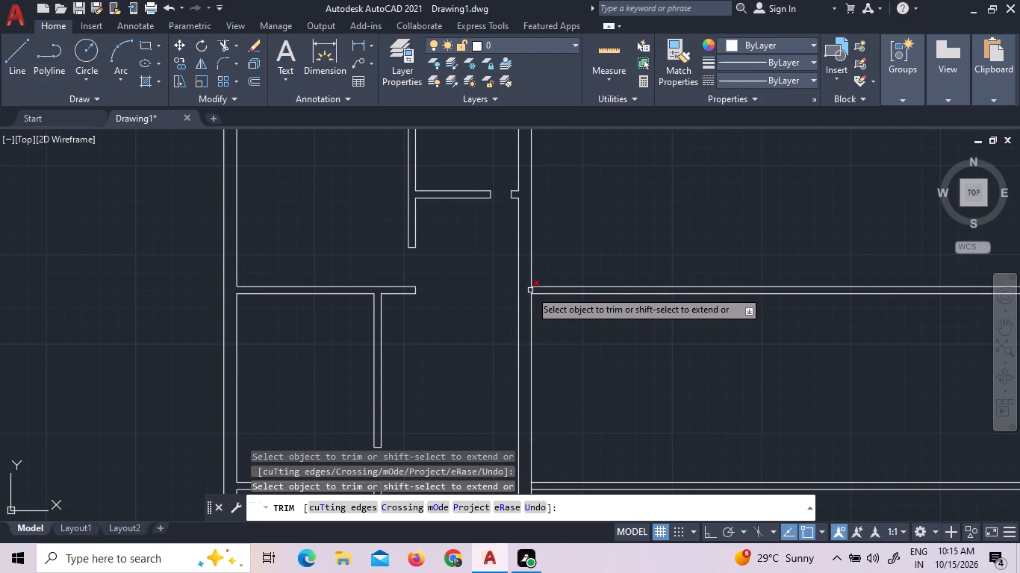
click(531, 289)
scroll(453, 298, down, 2)
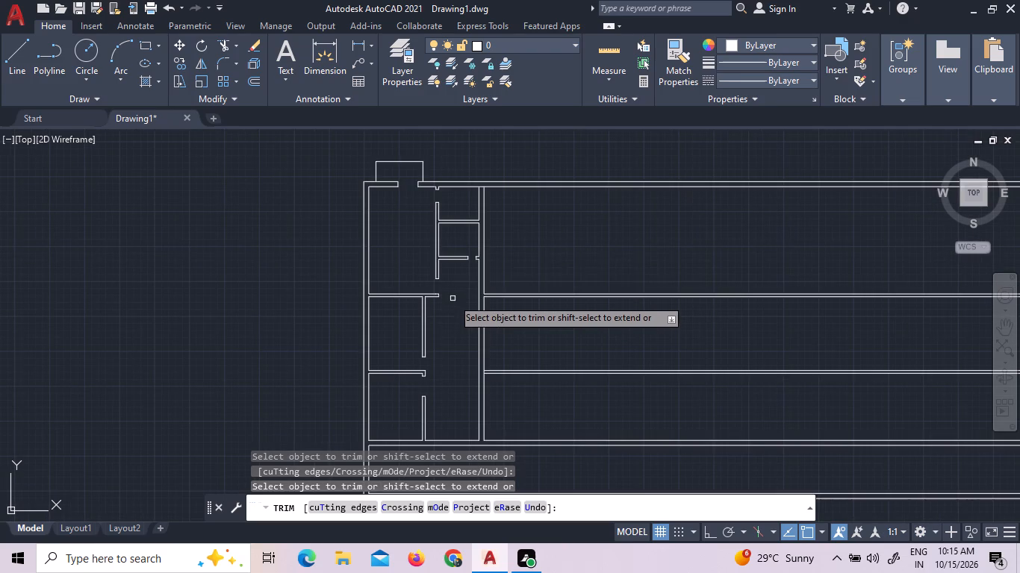
scroll(473, 181, up, 3)
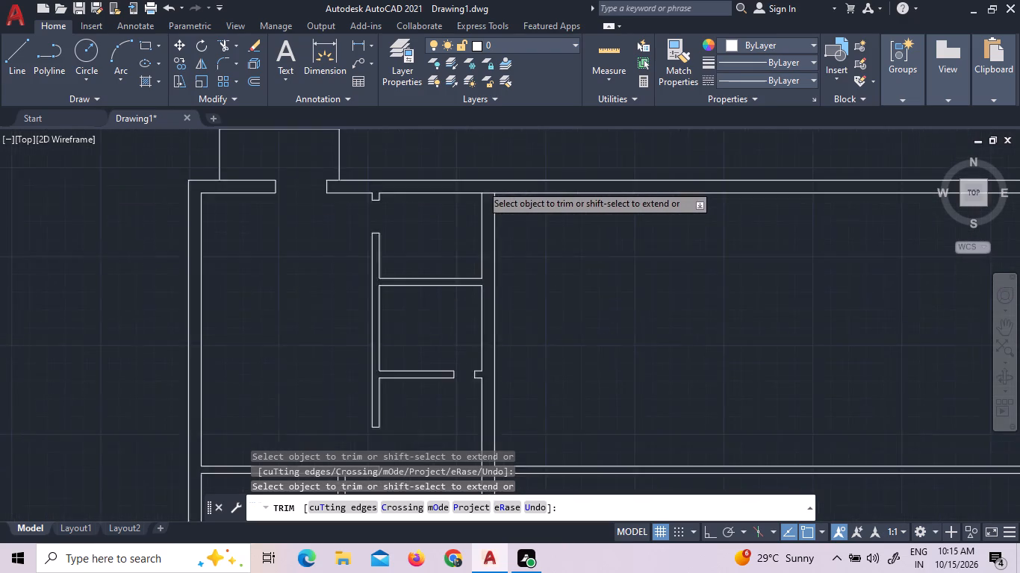
scroll(482, 184, up, 1)
click(504, 207)
scroll(504, 207, down, 4)
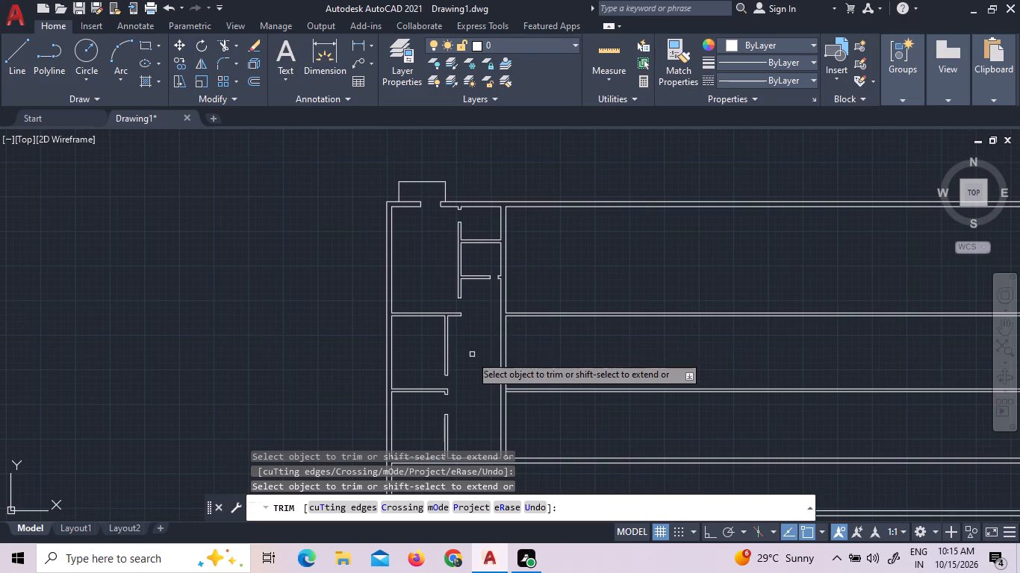
right_click(474, 336)
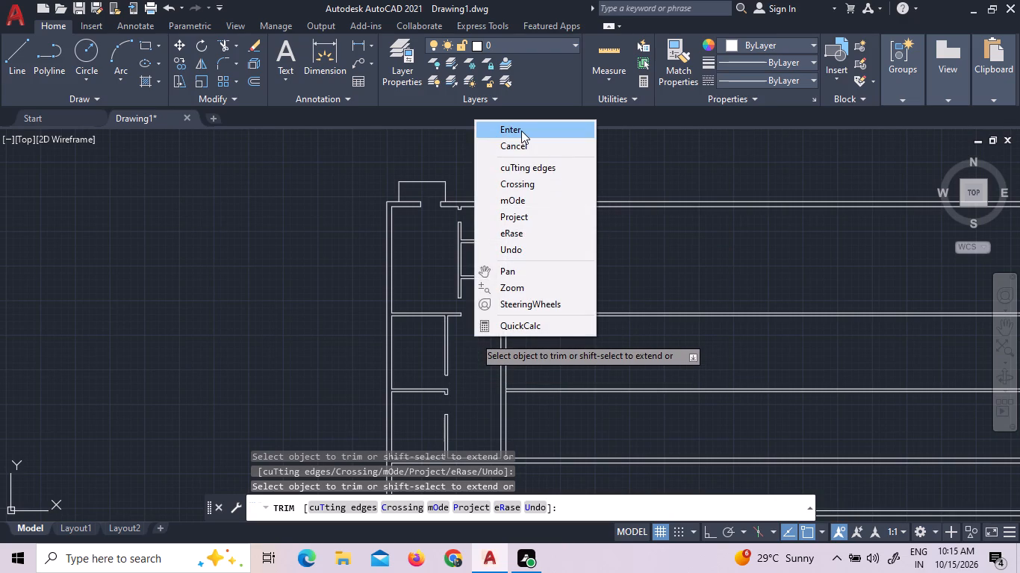
click(521, 131)
Trim the long vertical wall's right line between the two lines of the middle horizontal wall.
scroll(591, 357, down, 1)
scroll(558, 383, up, 3)
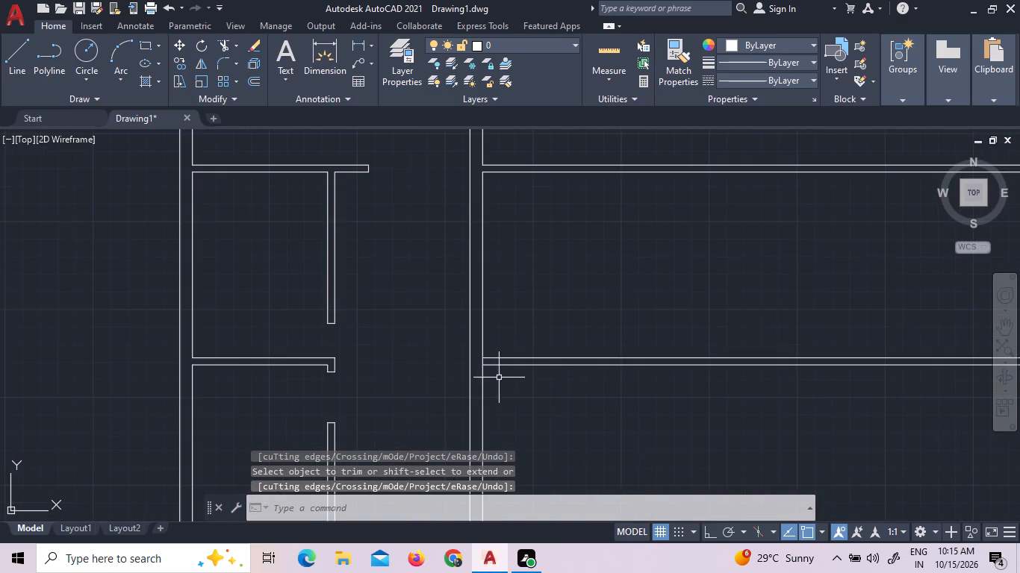
scroll(482, 369, up, 2)
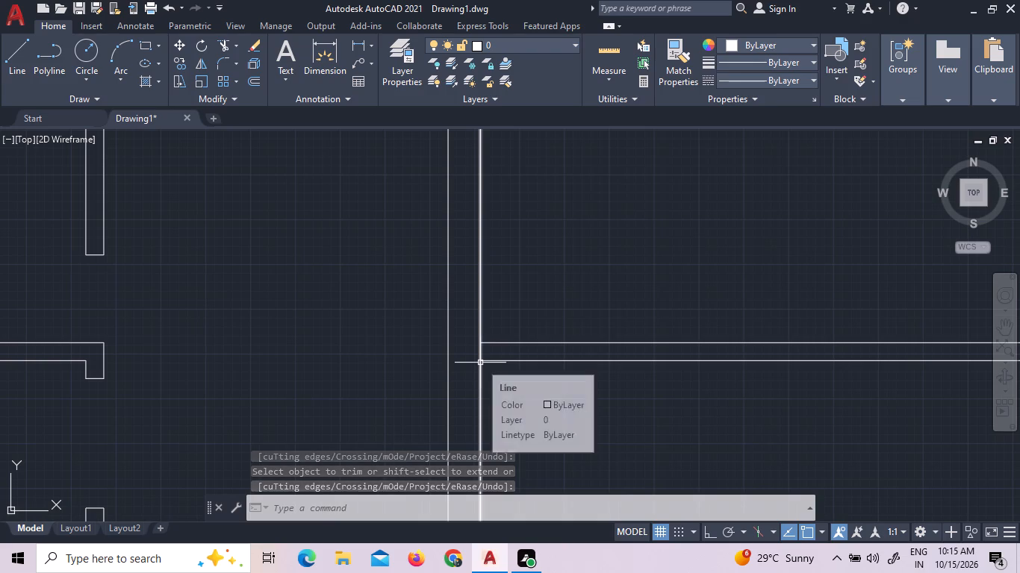
scroll(505, 345, down, 3)
scroll(514, 341, up, 1)
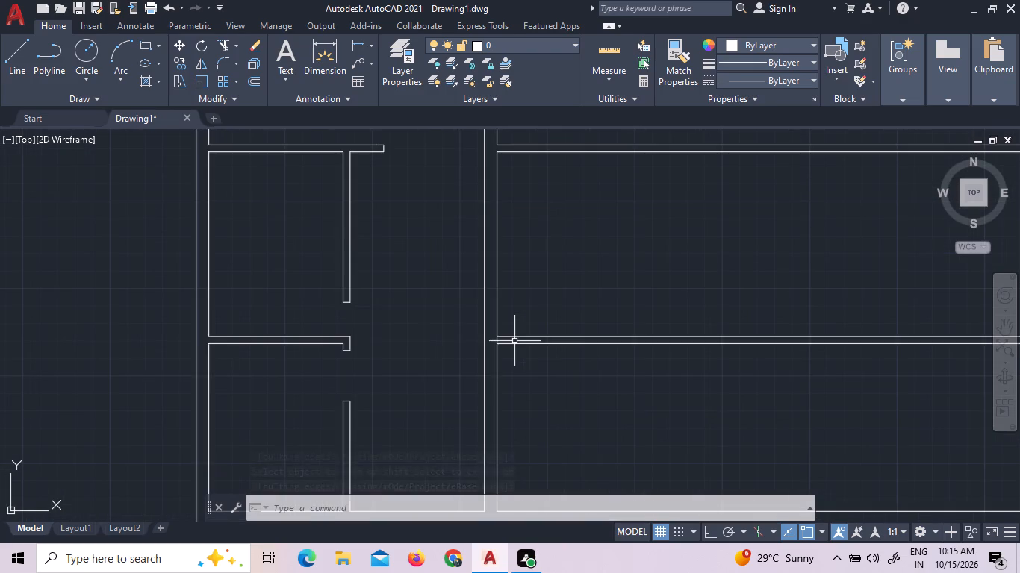
click(219, 48)
scroll(500, 335, up, 4)
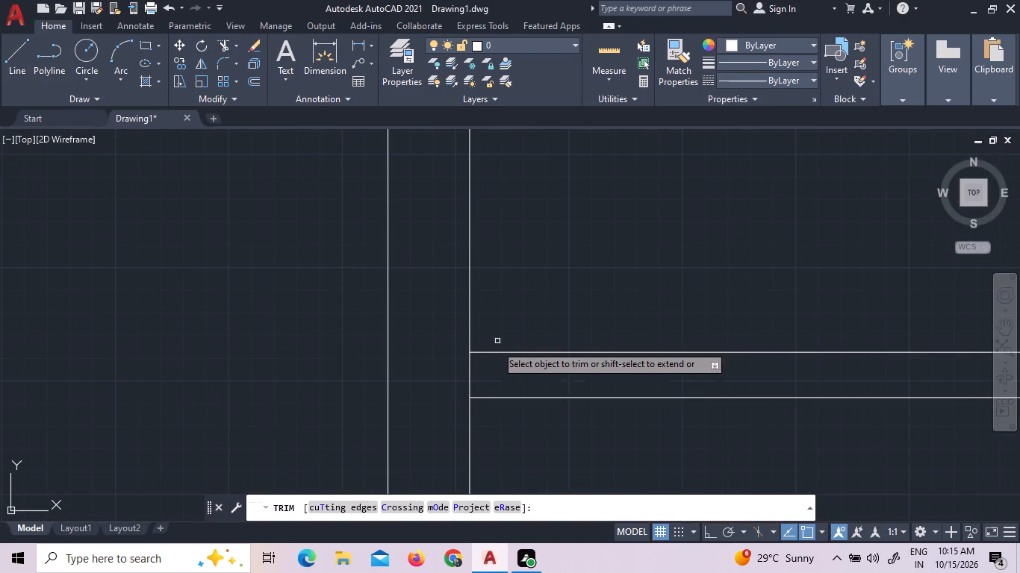
click(470, 373)
scroll(558, 281, down, 6)
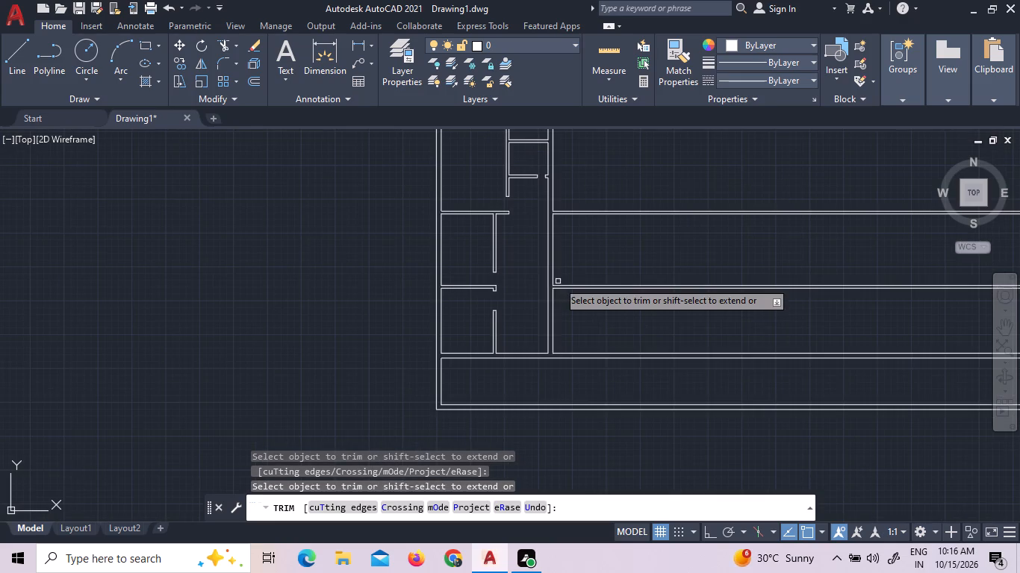
right_click(544, 378)
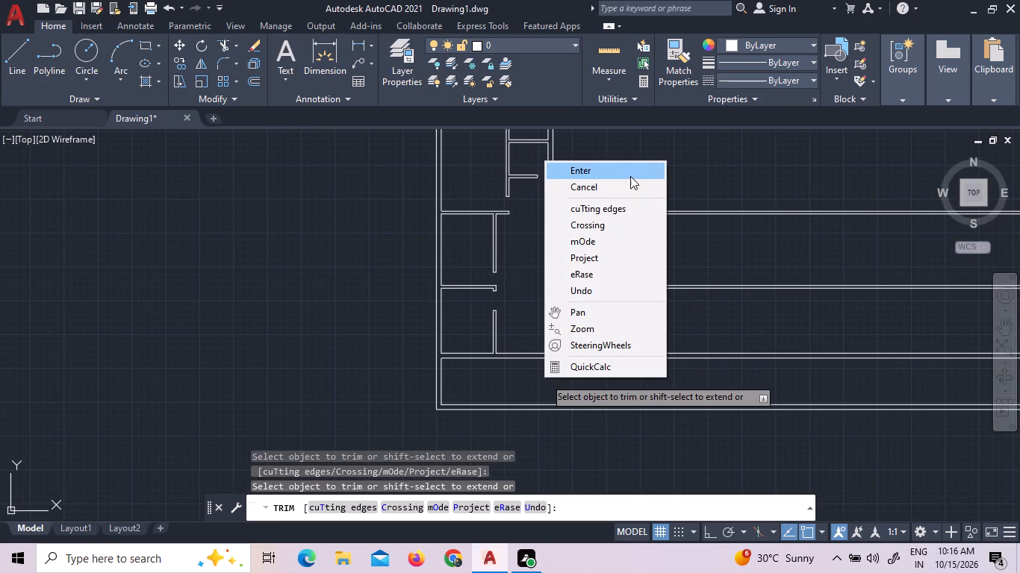
click(630, 176)
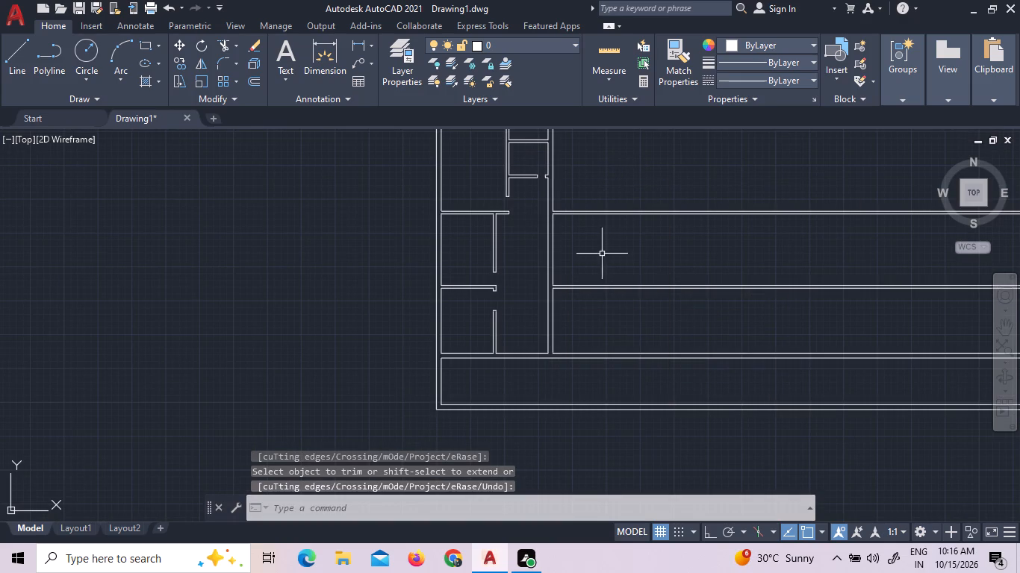
Draw a vertical line across the lowest interior horizontal wall, continuing the long vertical wall's left line.
click(19, 57)
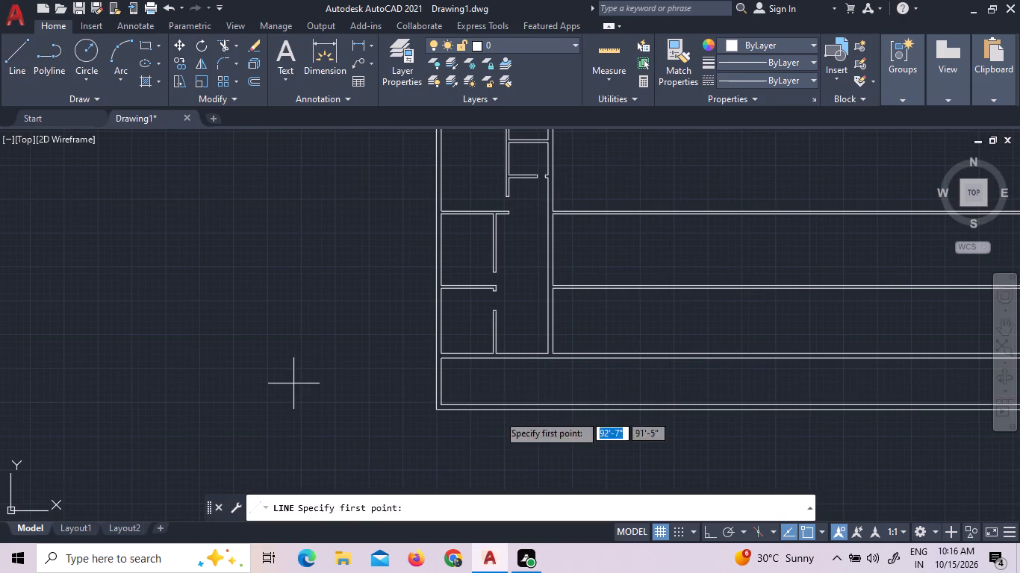
scroll(549, 348, up, 2)
scroll(552, 409, up, 3)
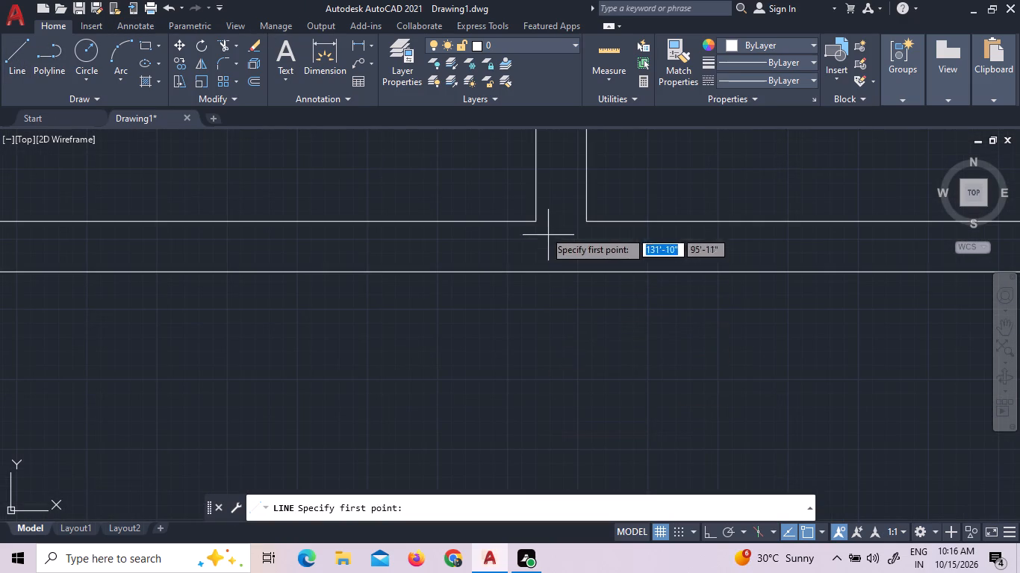
click(532, 223)
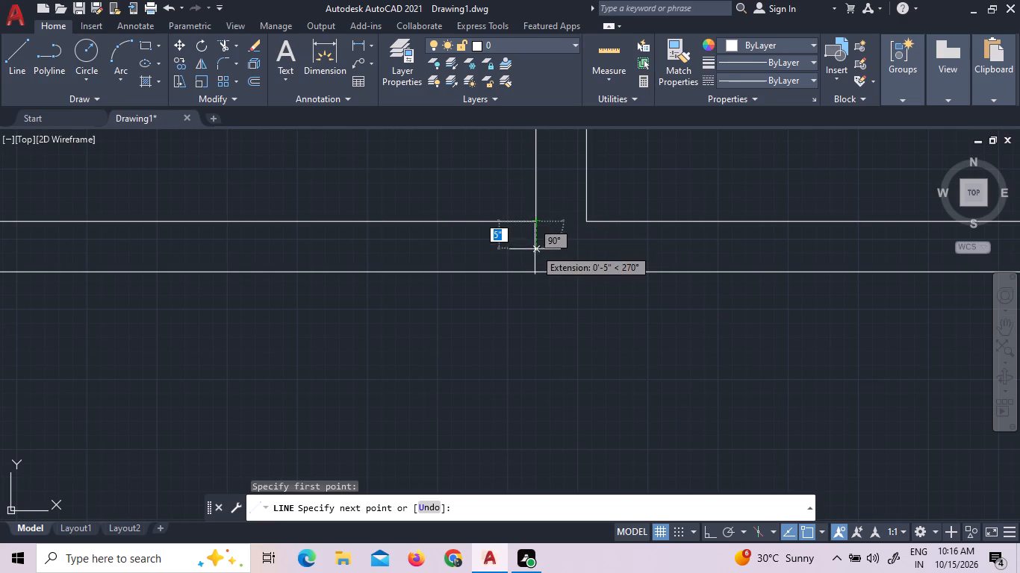
click(538, 274)
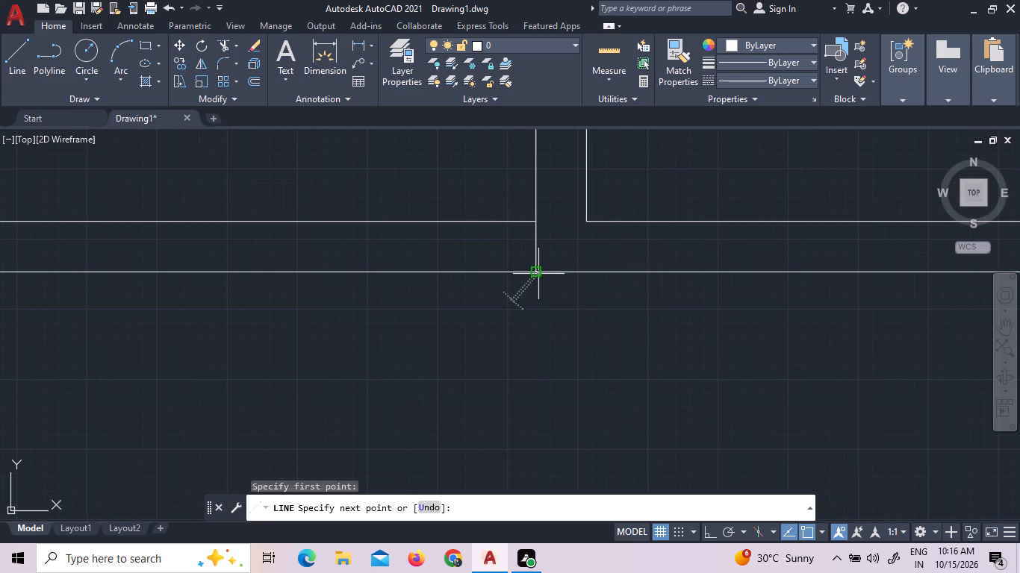
right_click(579, 250)
click(585, 254)
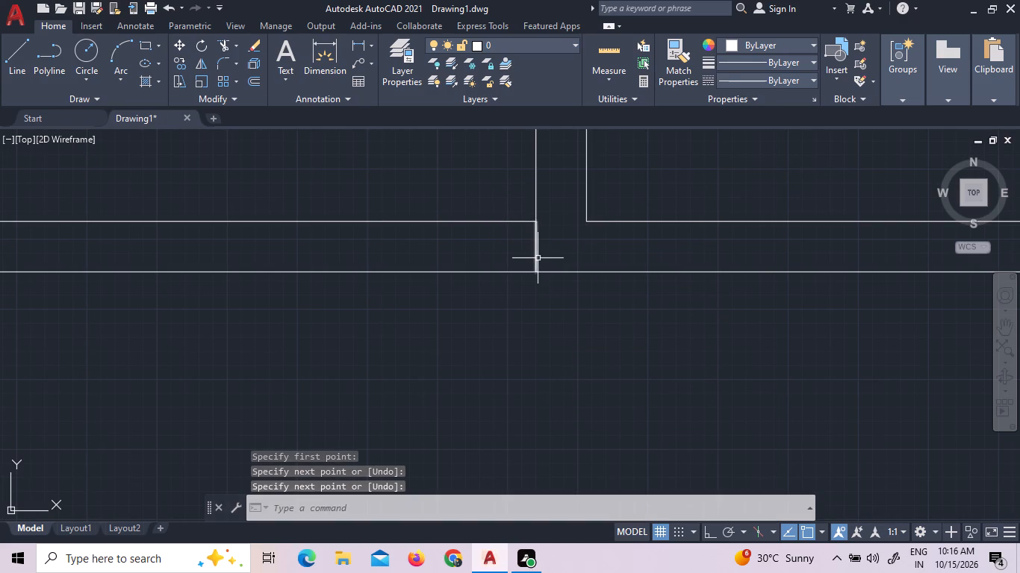
Offset the new line across the lowest interior horizontal wall 9" to the left.
click(538, 258)
right_click(537, 258)
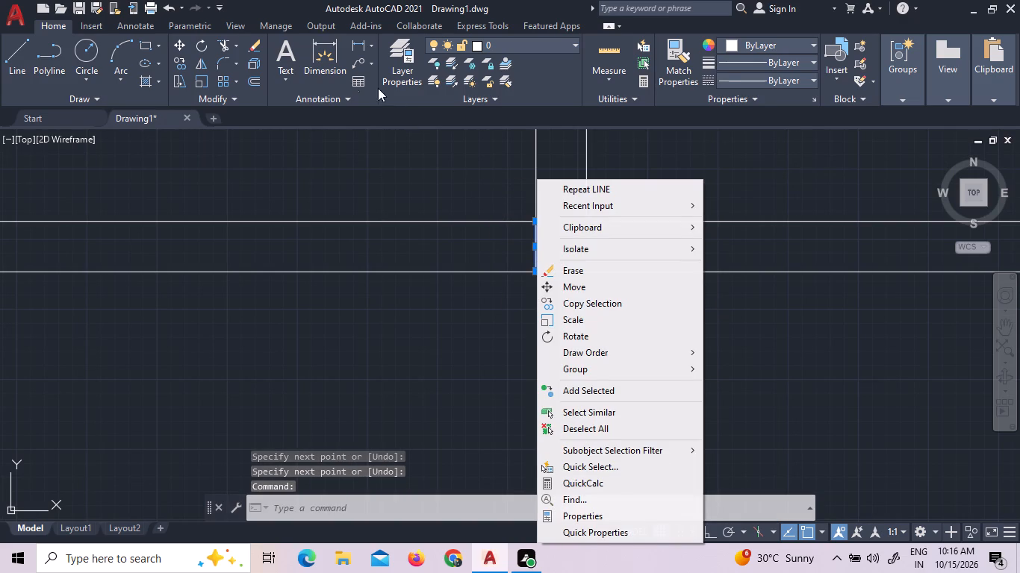
click(252, 79)
click(252, 79)
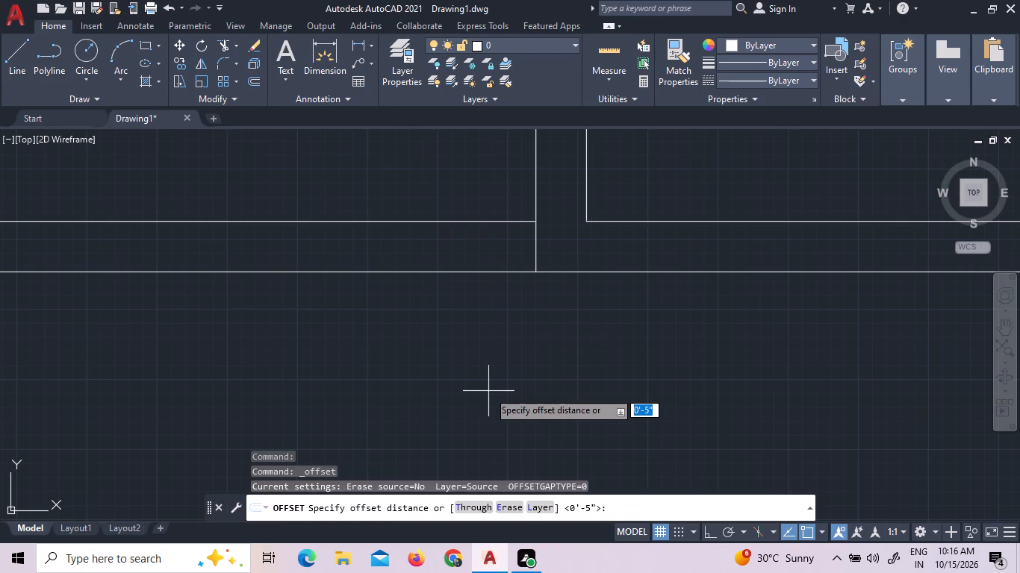
text(9")
key(Return)
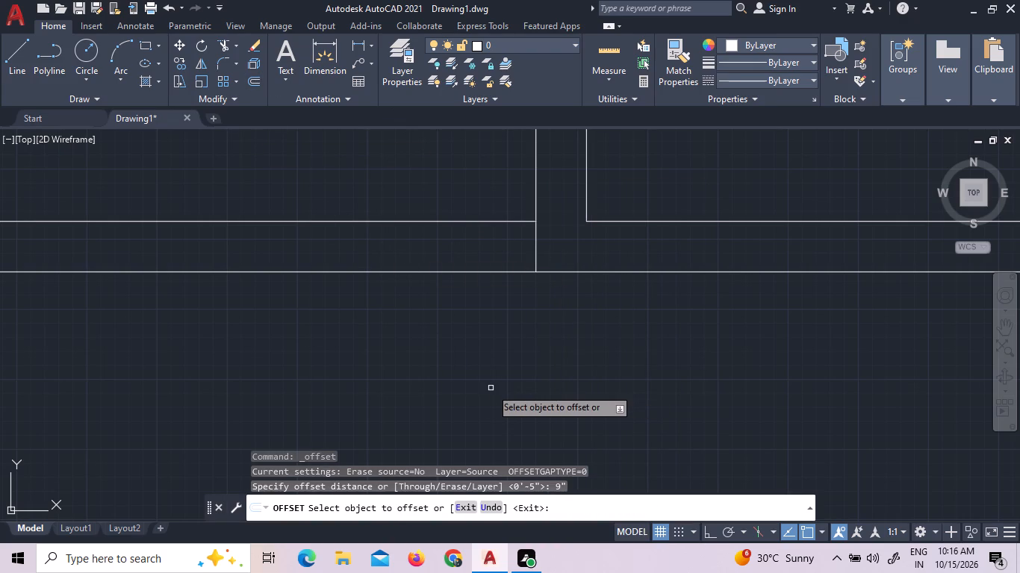
click(535, 242)
click(488, 247)
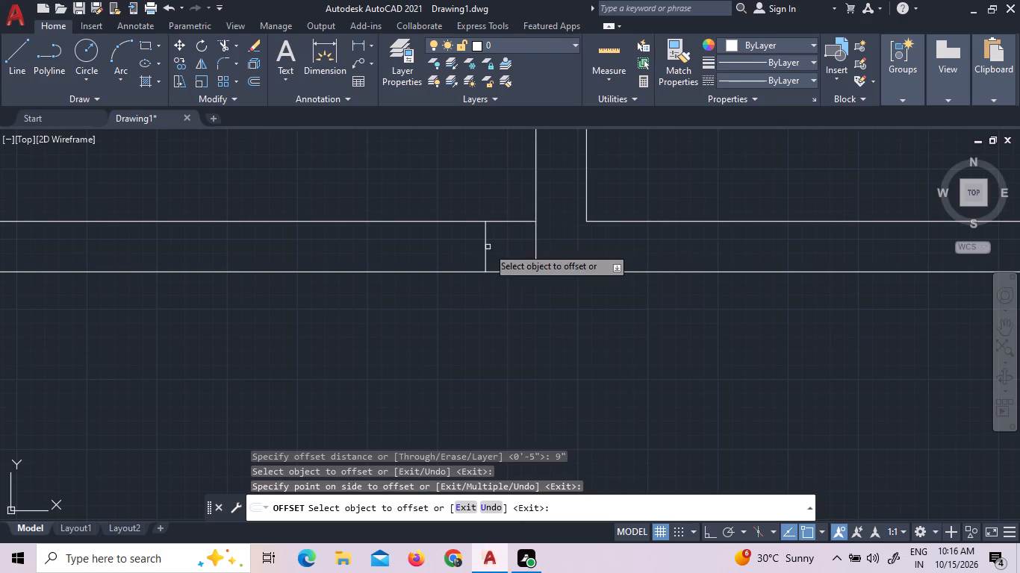
right_click(488, 247)
click(503, 253)
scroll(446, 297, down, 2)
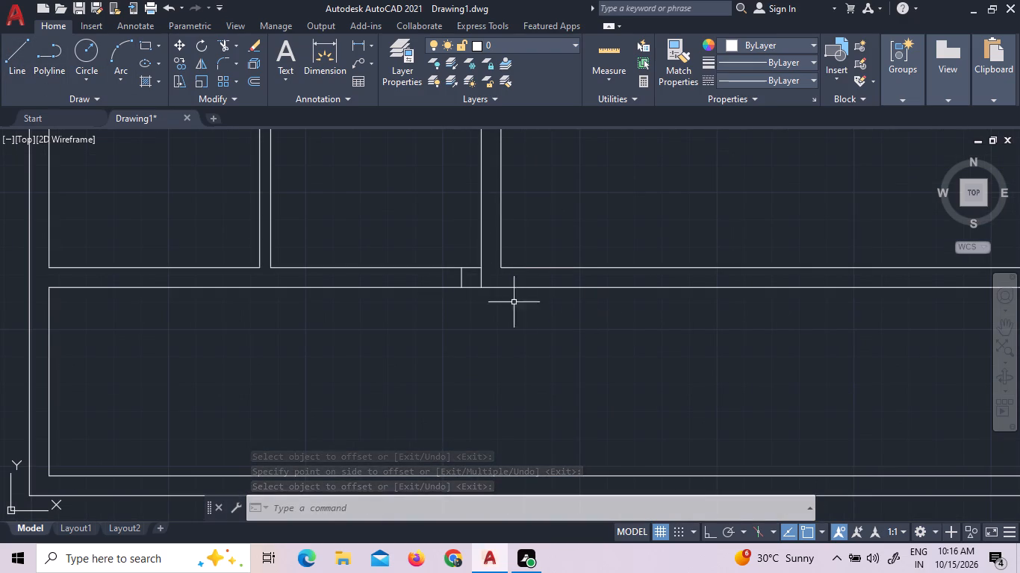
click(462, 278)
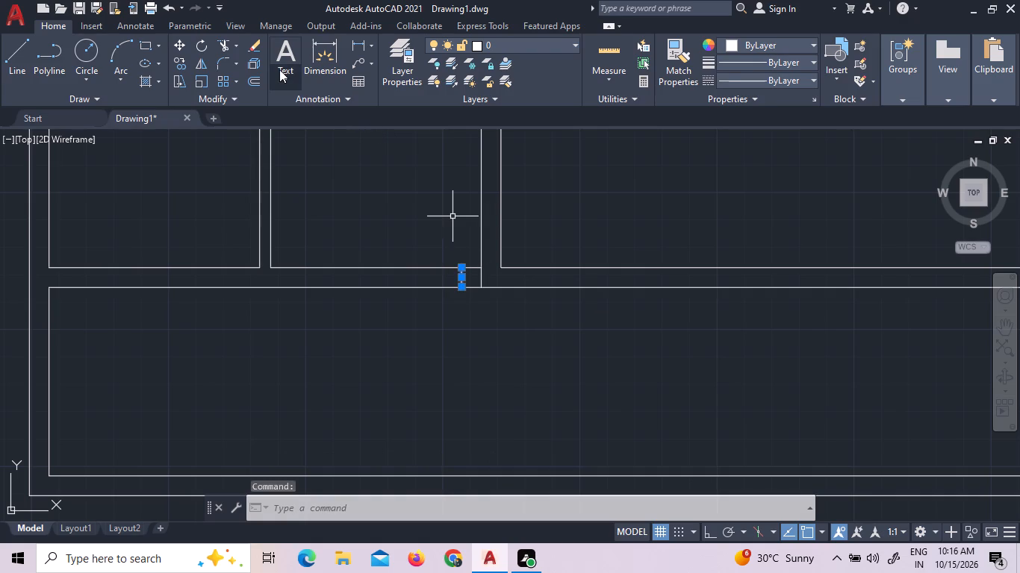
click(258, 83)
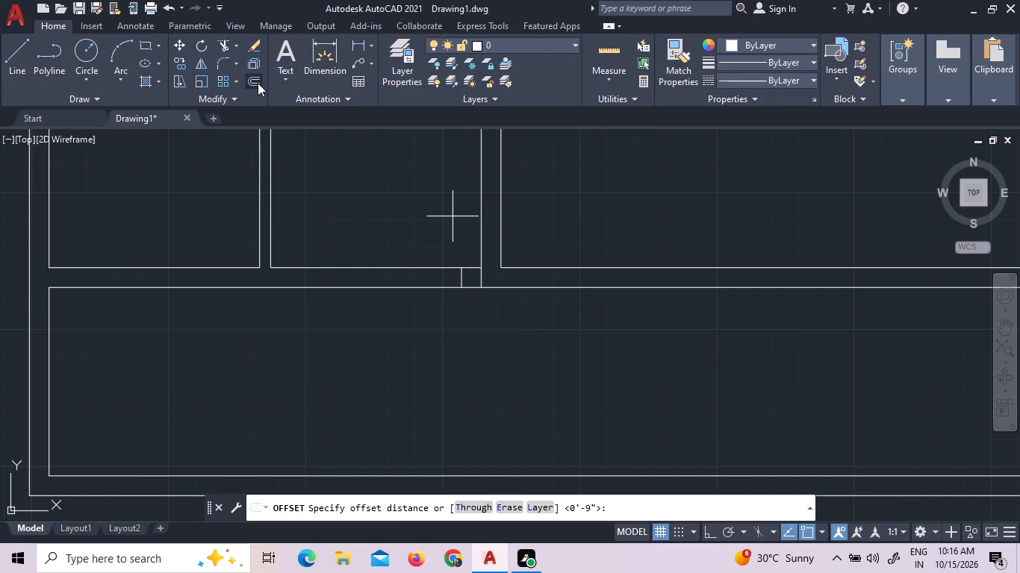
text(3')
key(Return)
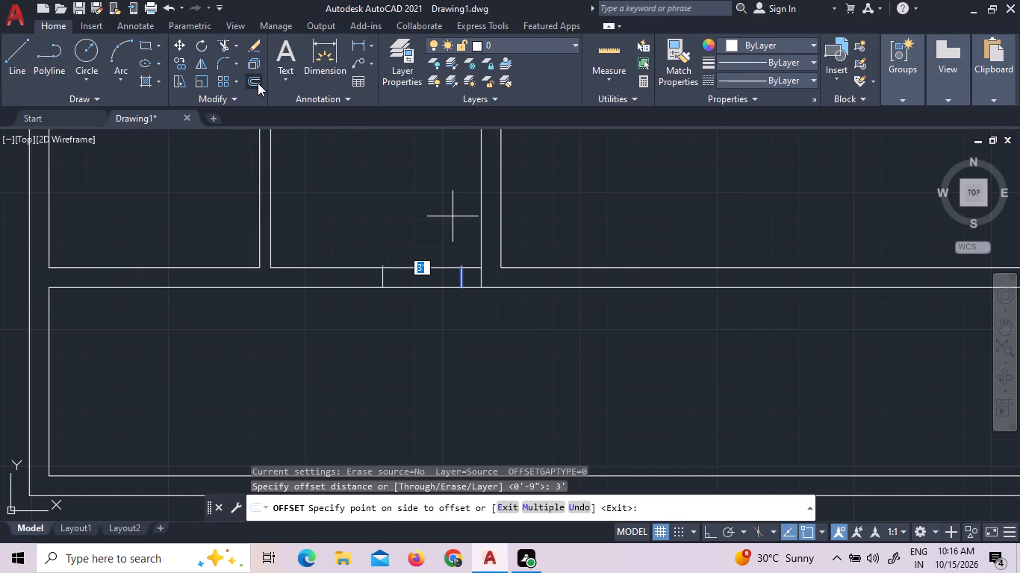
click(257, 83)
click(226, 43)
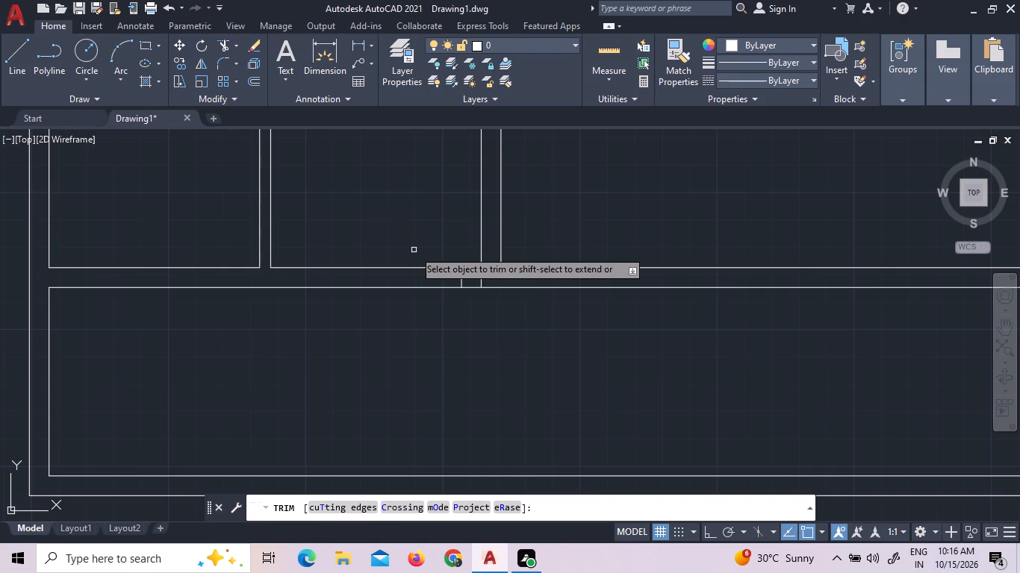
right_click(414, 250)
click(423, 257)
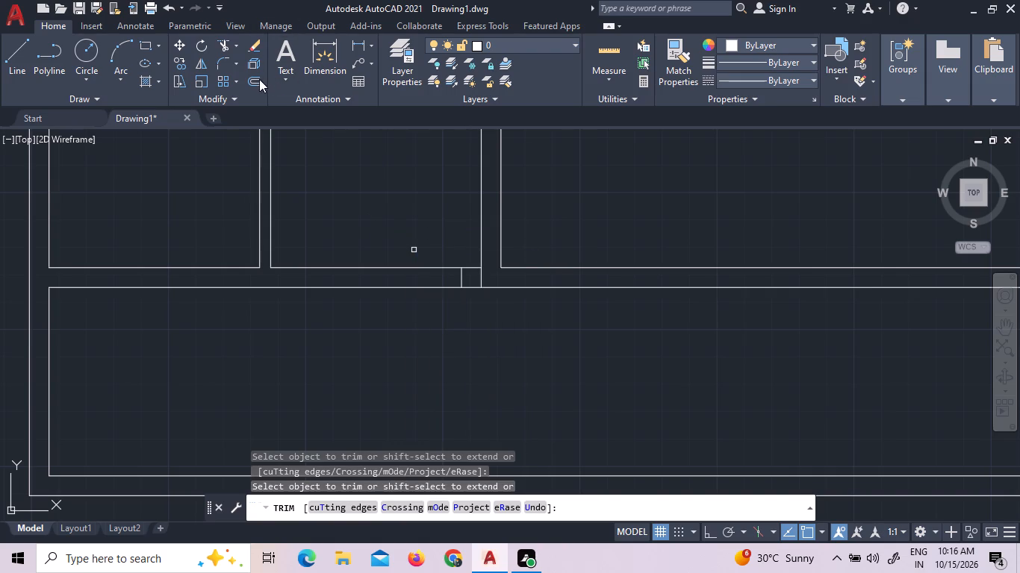
Offset the short vertical line across the lowest interior horizontal wall, beside the long vertical wall, 3' to the left.
click(257, 81)
click(461, 276)
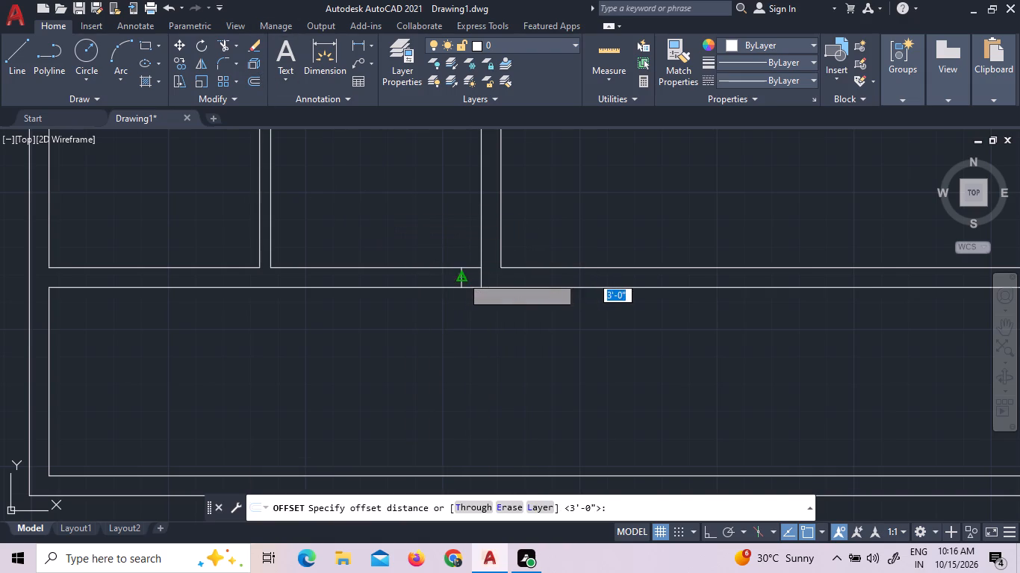
text(3')
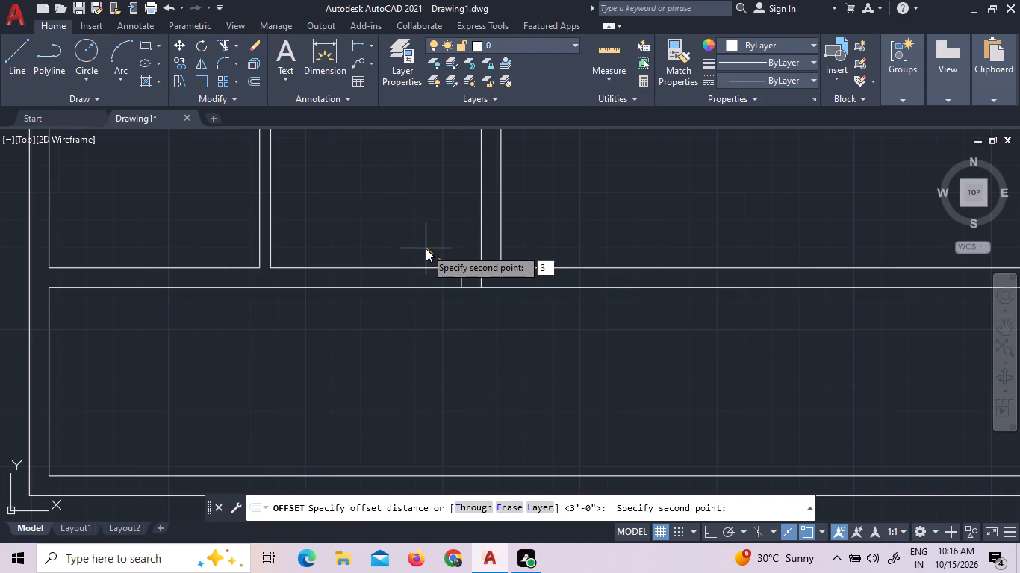
key(Return)
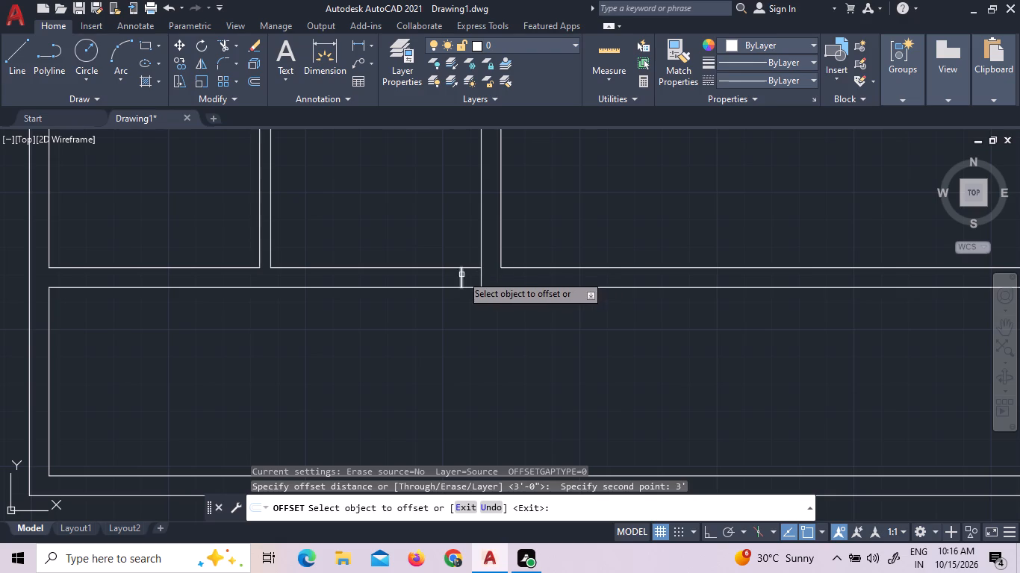
click(461, 275)
click(380, 278)
right_click(410, 246)
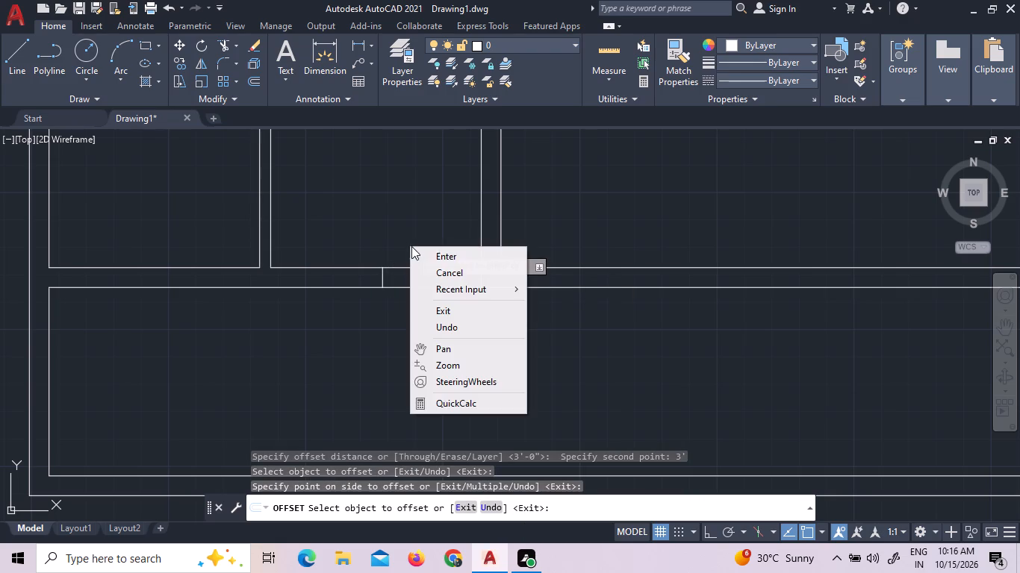
click(452, 263)
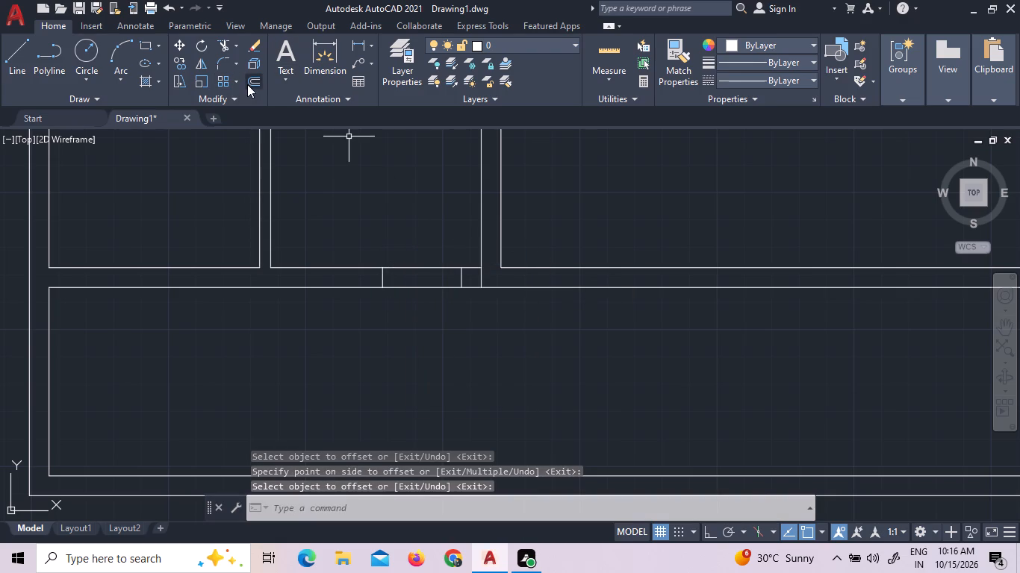
Trim both lines of the lowest interior horizontal wall between the two short vertical lines to open a 3' doorway.
click(226, 42)
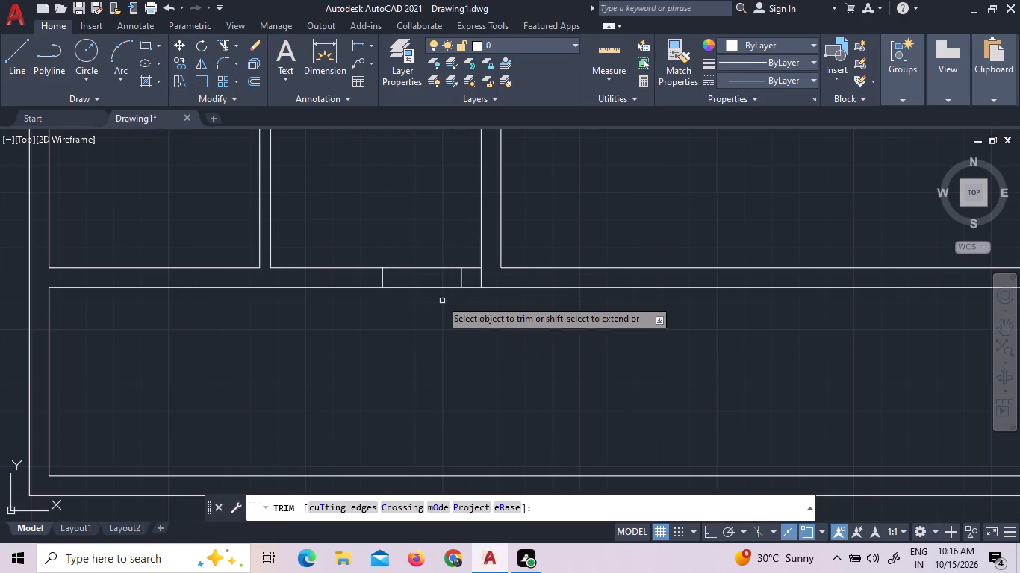
click(423, 277)
click(421, 247)
click(429, 302)
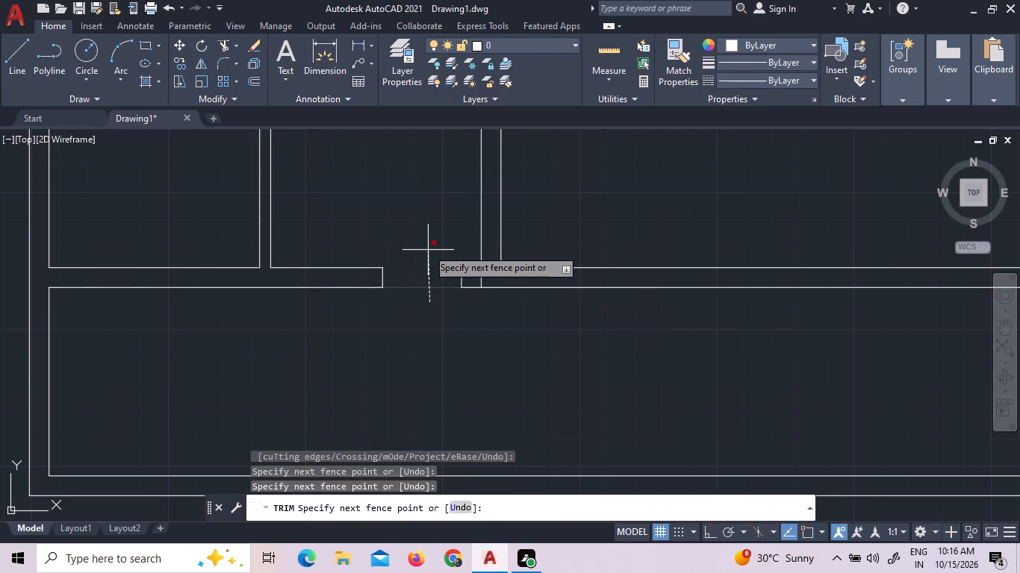
click(427, 246)
Trim the leftover vertical line inside the lowest interior horizontal wall where the long vertical wall meets it.
click(479, 280)
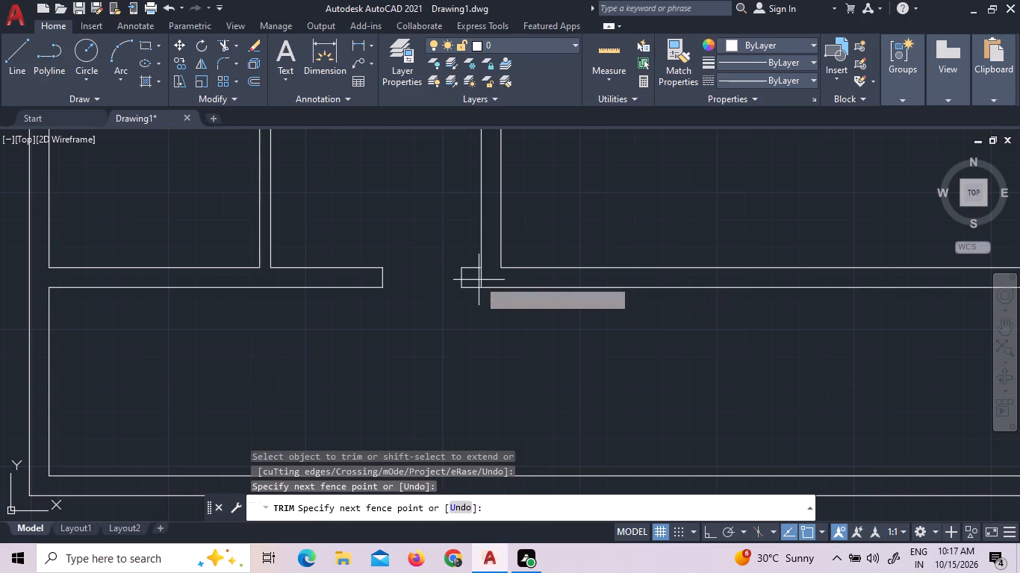
click(491, 275)
scroll(493, 281, down, 3)
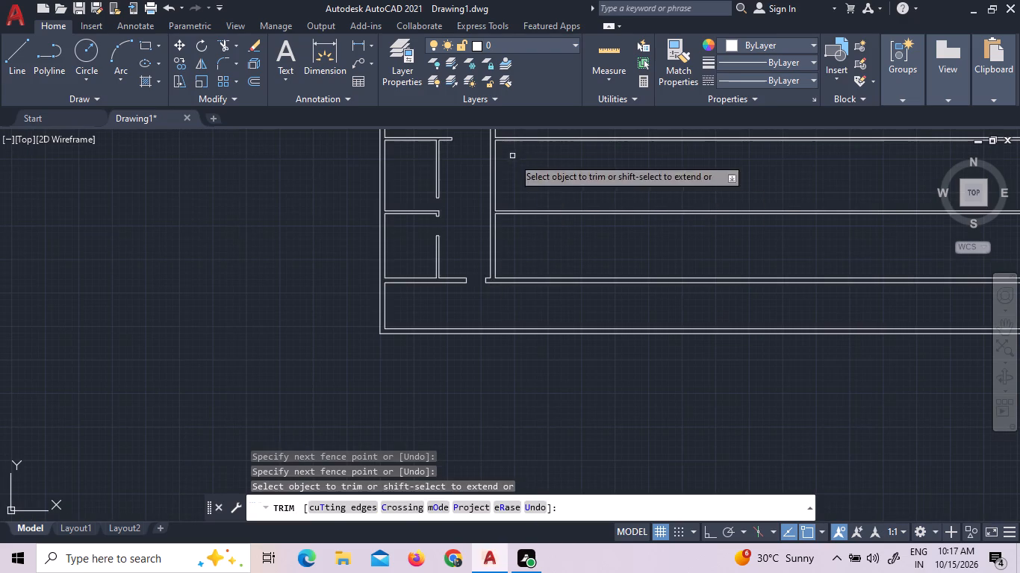
right_click(463, 307)
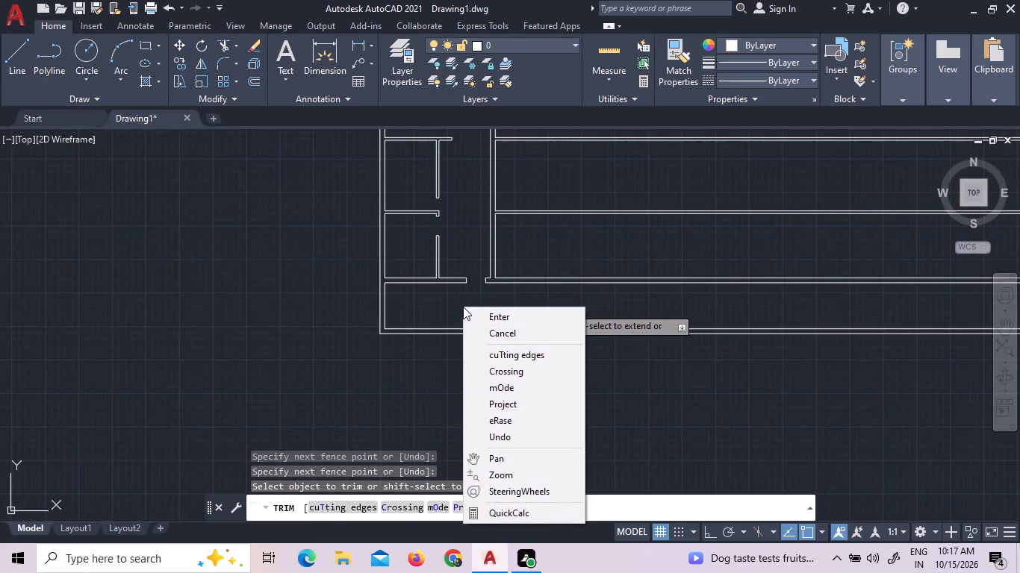
click(481, 319)
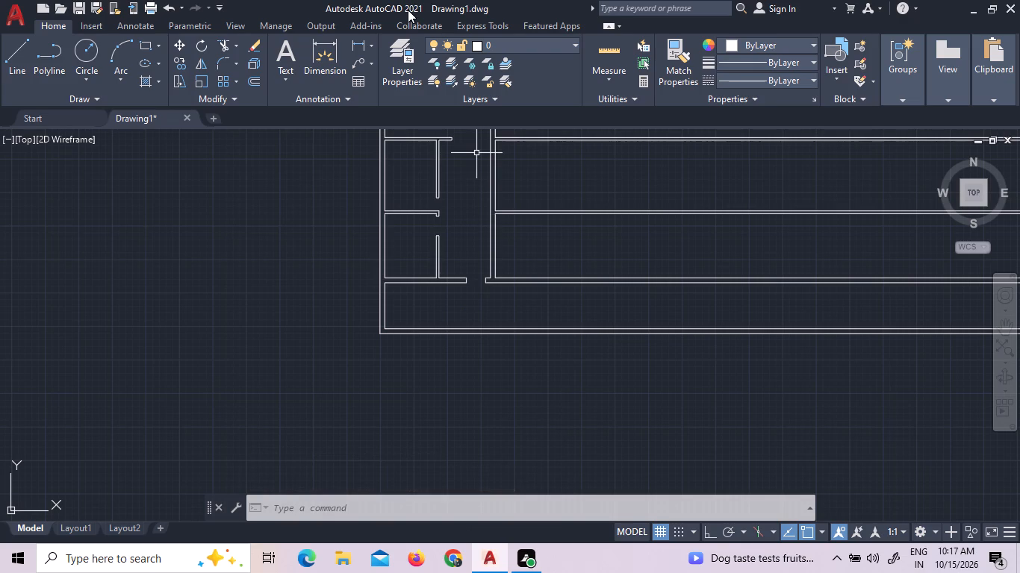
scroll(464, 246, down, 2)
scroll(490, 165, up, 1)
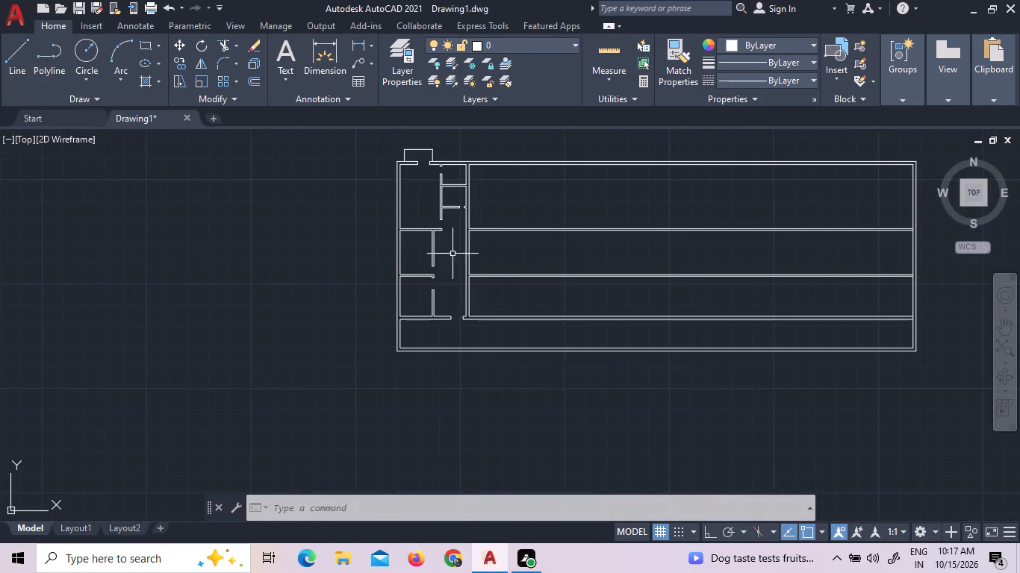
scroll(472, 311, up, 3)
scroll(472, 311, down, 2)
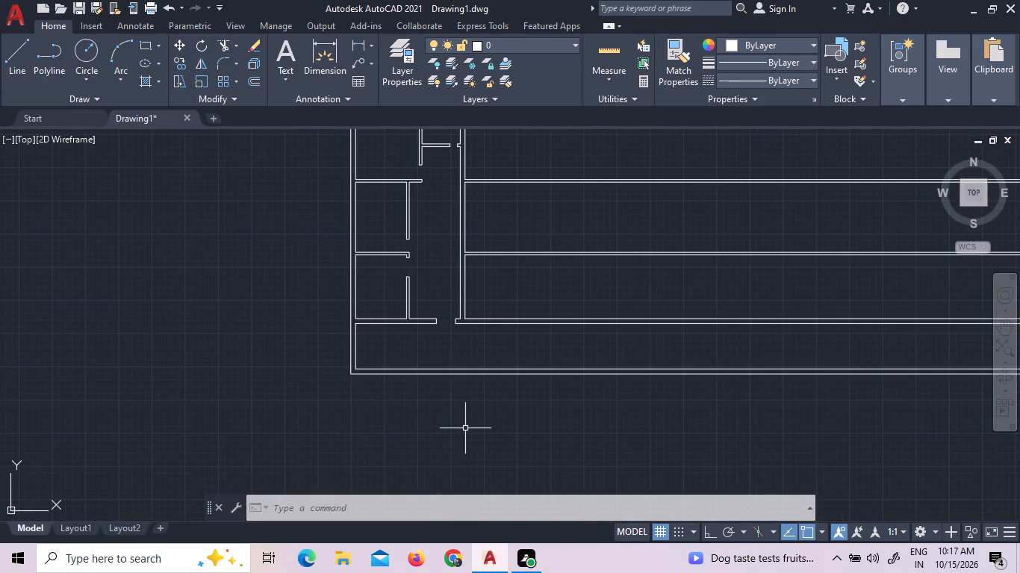
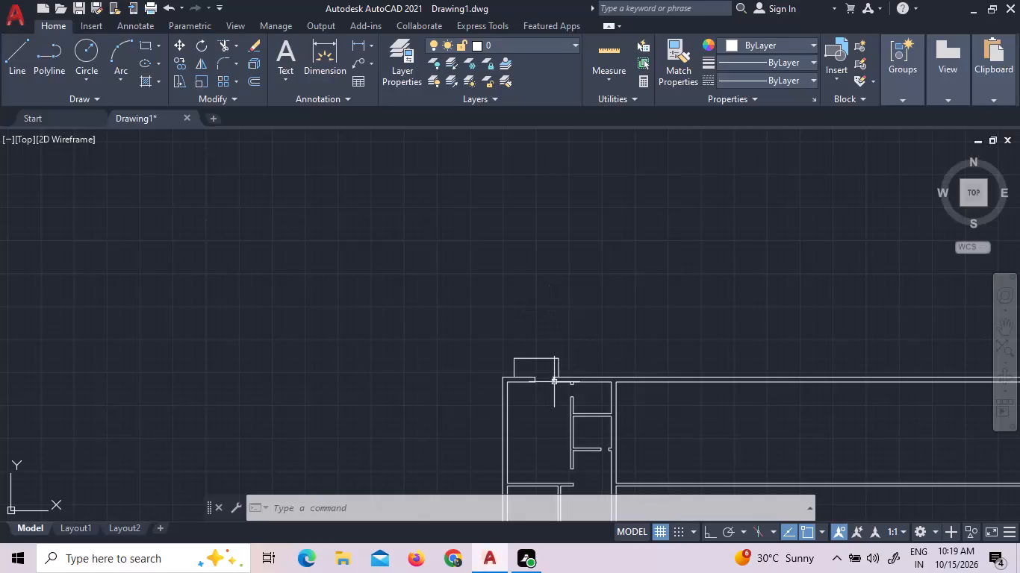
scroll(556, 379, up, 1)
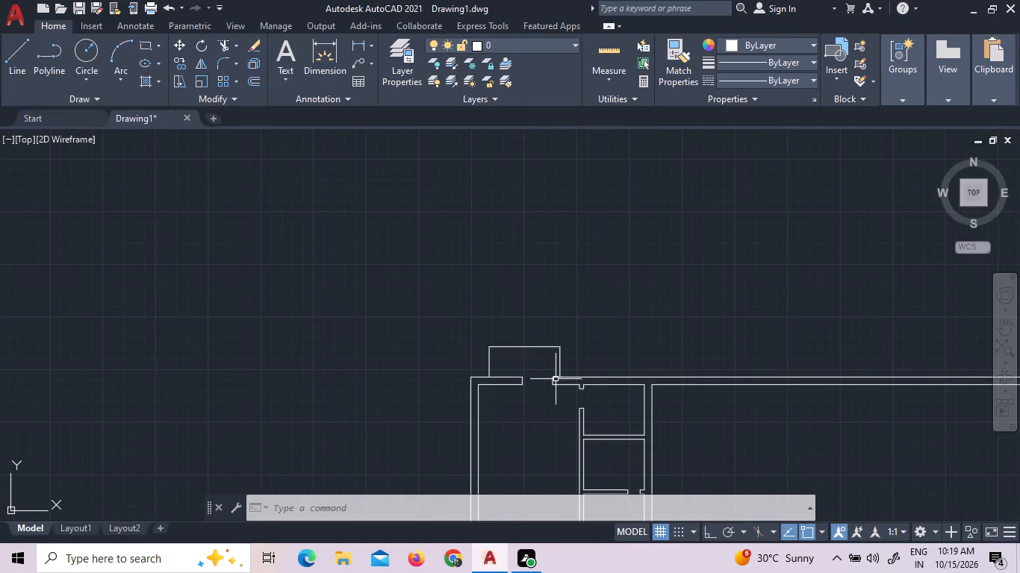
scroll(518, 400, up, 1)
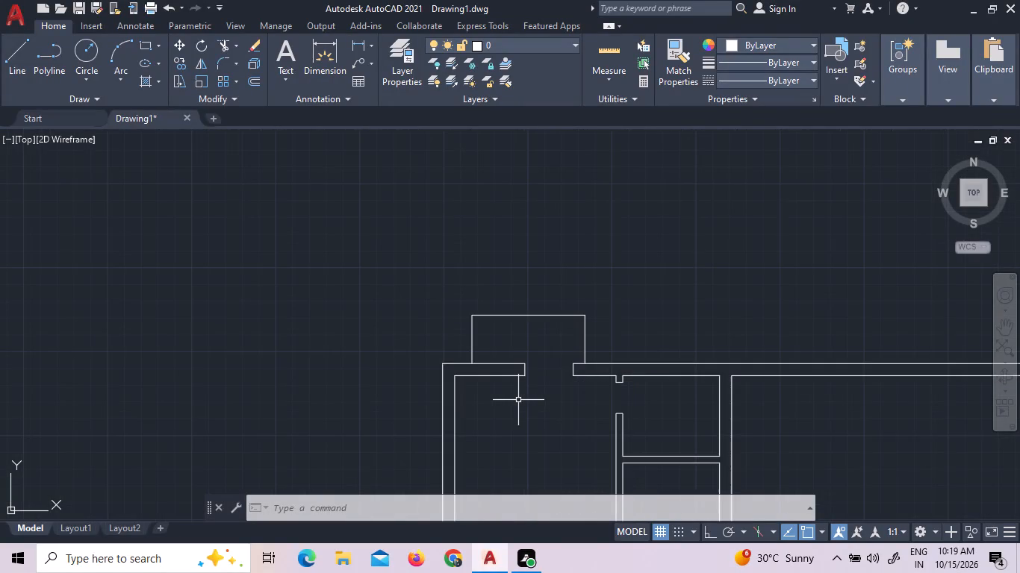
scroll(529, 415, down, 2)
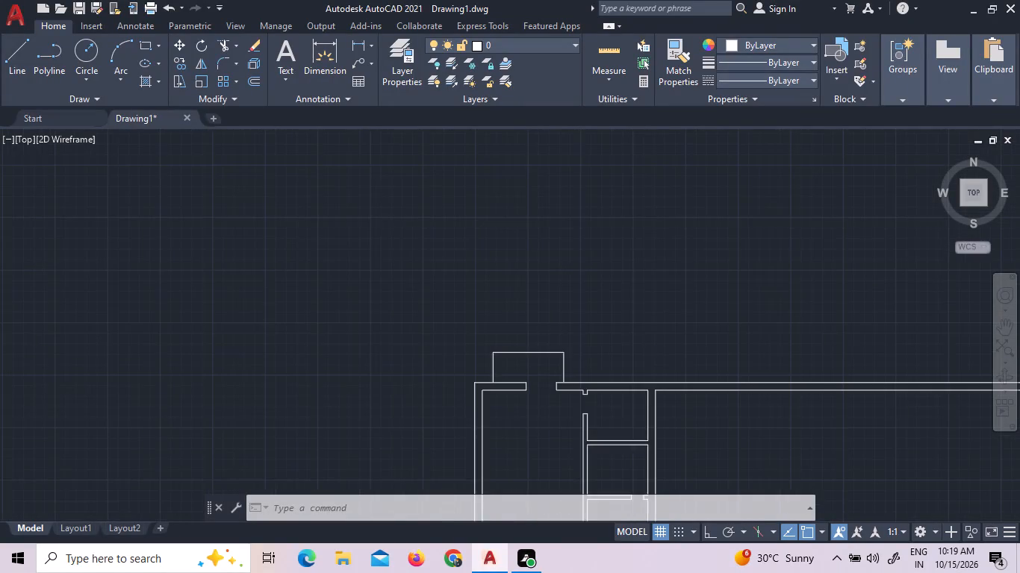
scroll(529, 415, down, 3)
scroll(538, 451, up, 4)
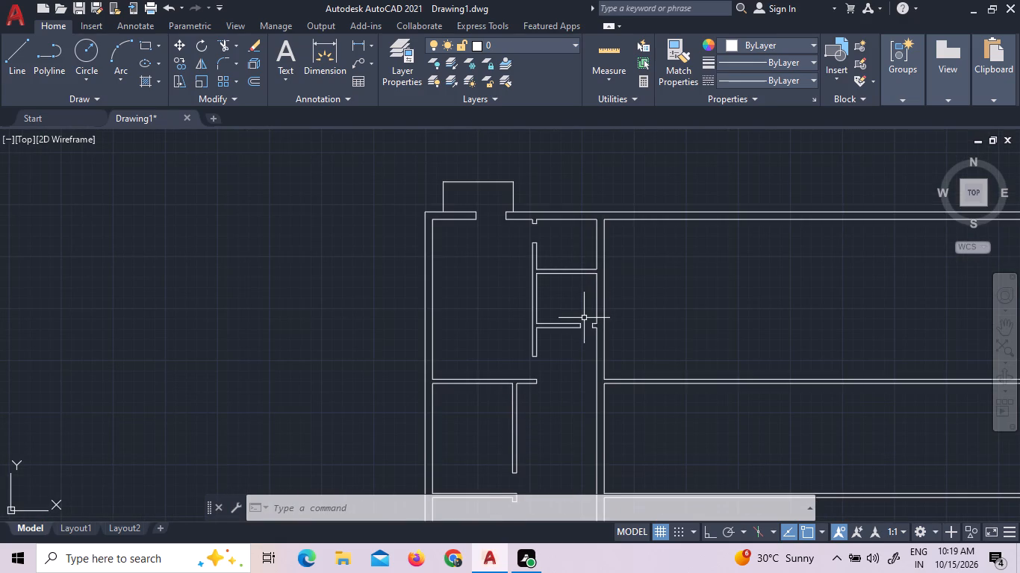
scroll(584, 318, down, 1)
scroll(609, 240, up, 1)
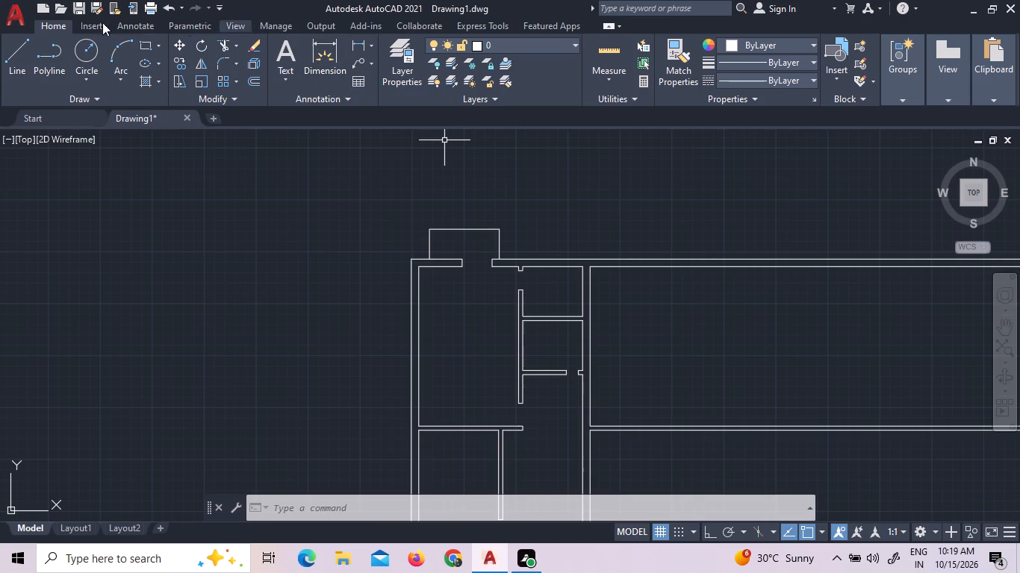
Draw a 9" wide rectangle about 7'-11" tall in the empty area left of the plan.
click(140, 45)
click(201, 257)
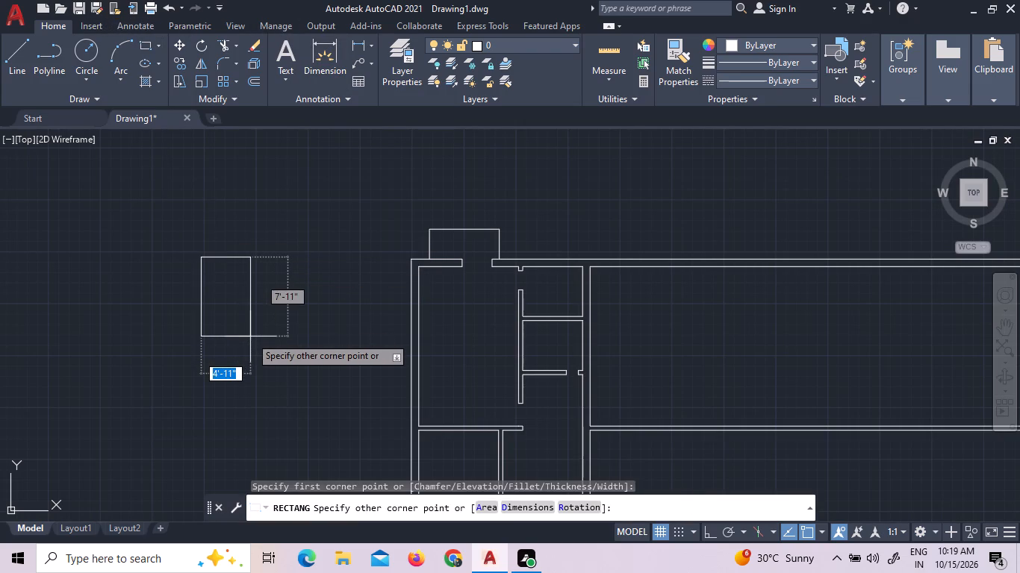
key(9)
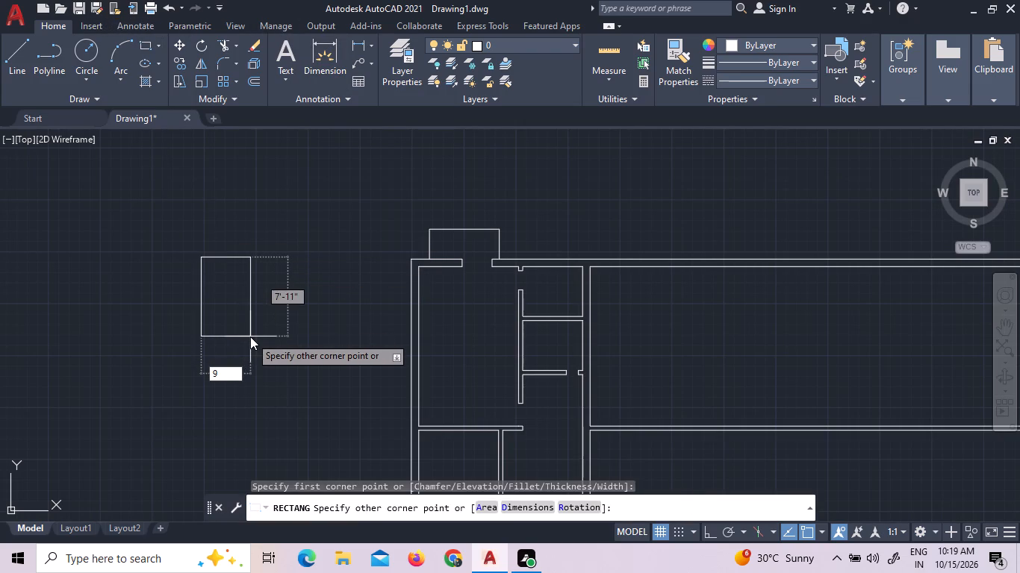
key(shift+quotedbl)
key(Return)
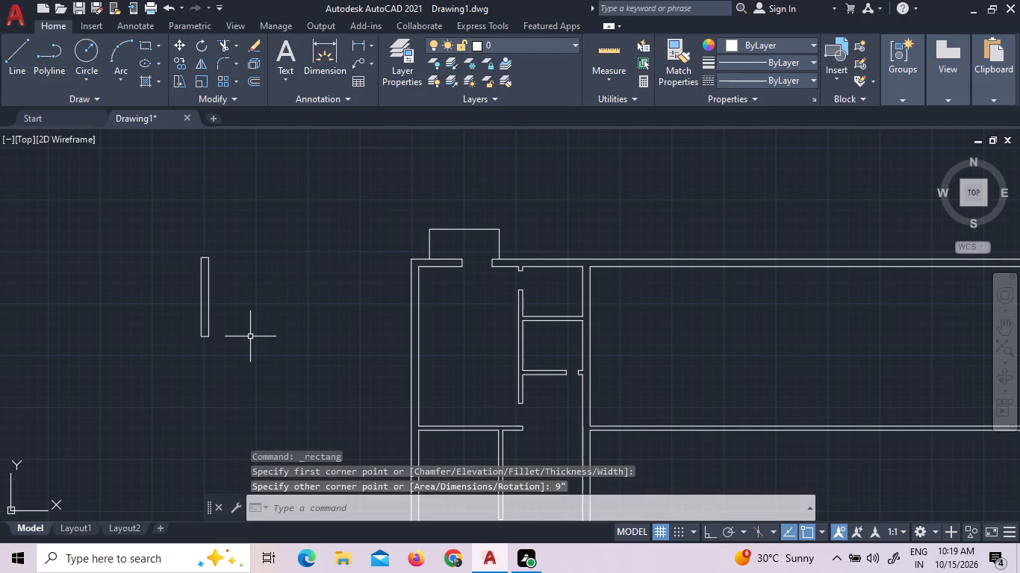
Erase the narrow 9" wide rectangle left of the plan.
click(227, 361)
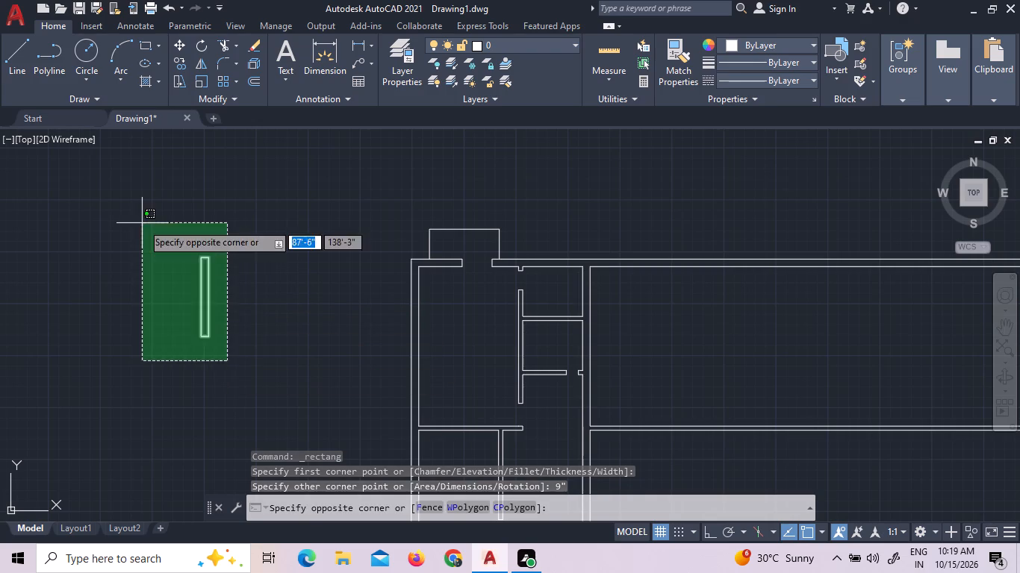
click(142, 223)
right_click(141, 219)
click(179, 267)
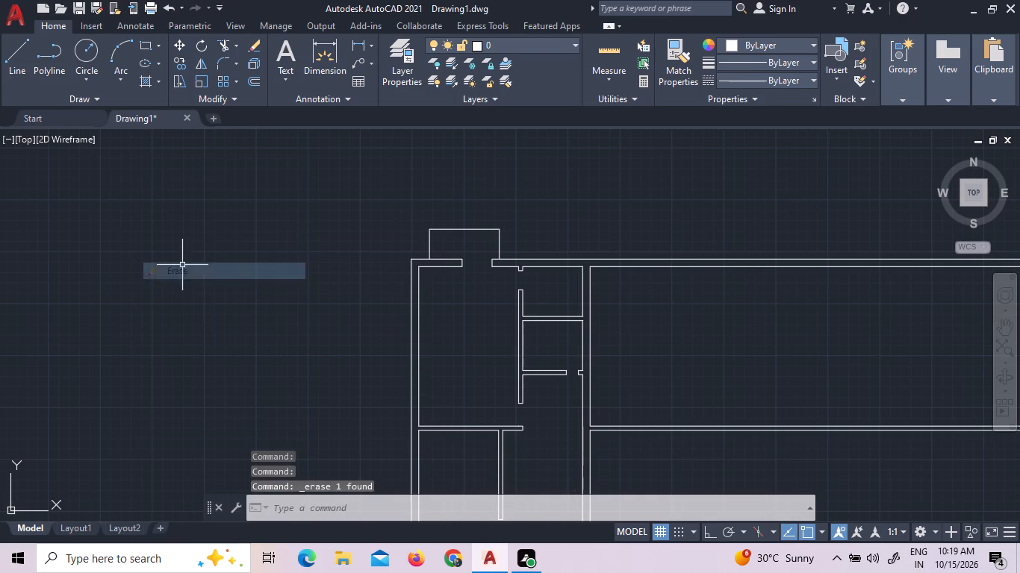
Draw an upright rectangle in the empty area left of the plan using dimensions of 9" length and 3' width.
click(146, 49)
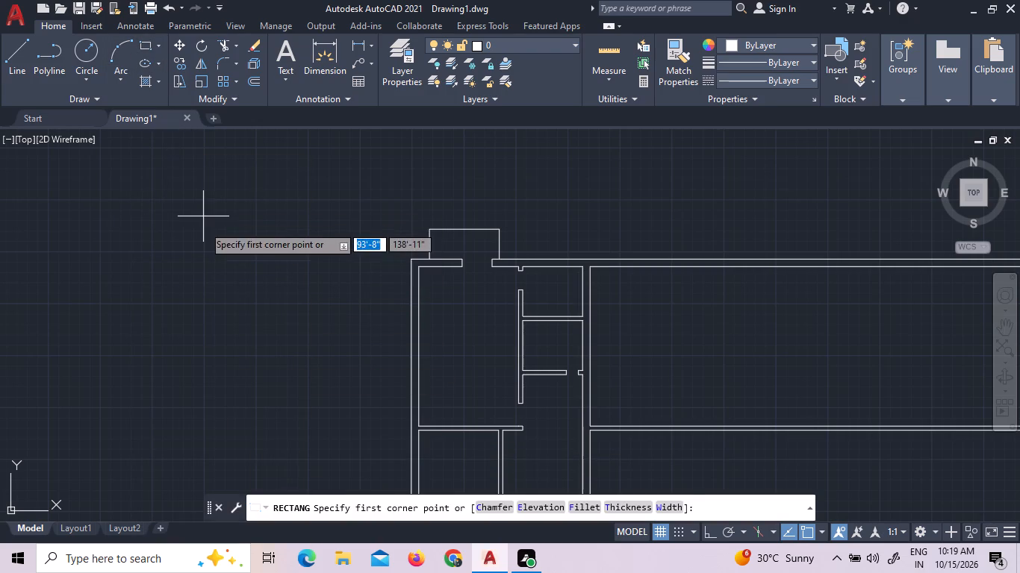
click(203, 225)
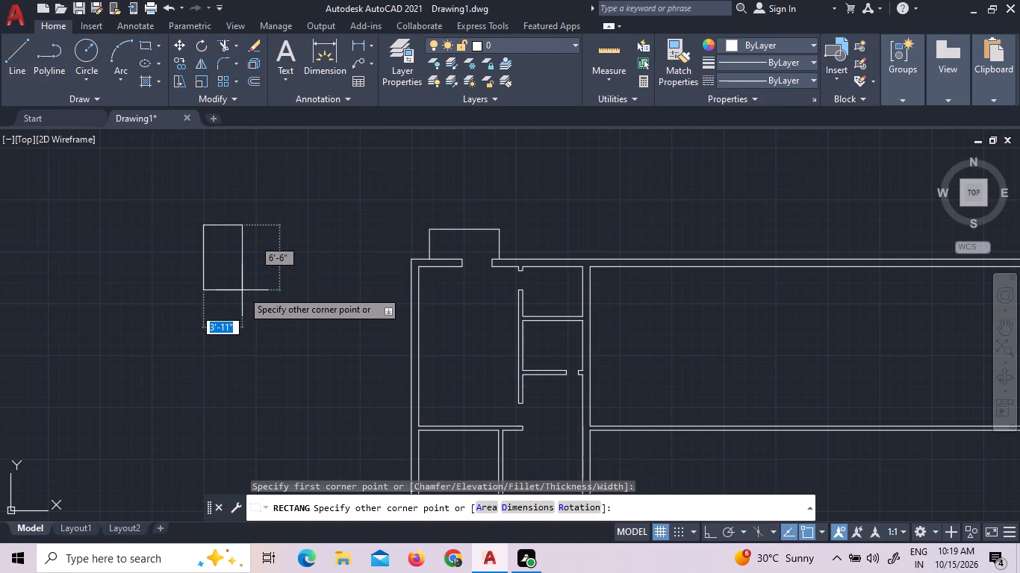
click(538, 508)
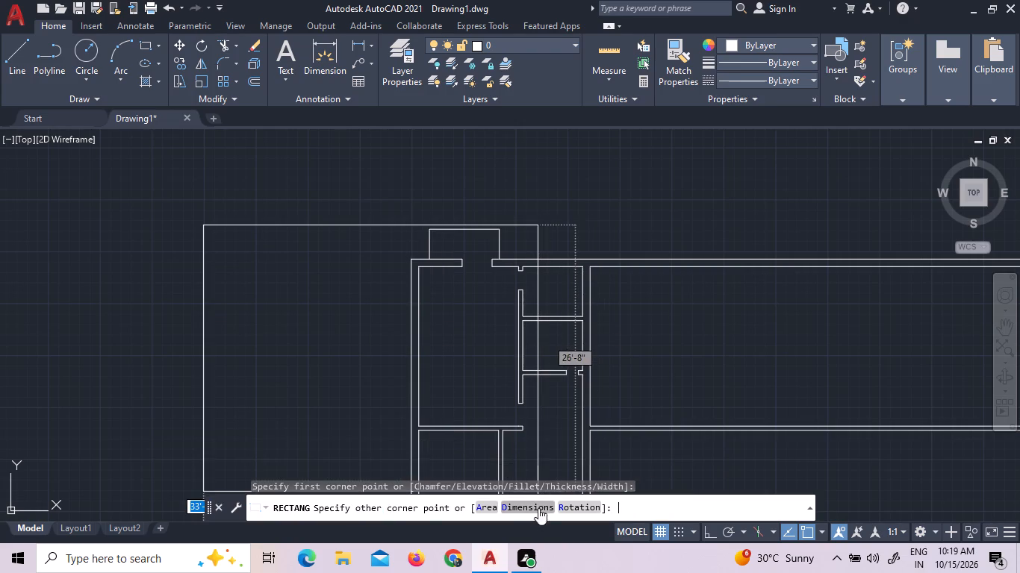
click(219, 209)
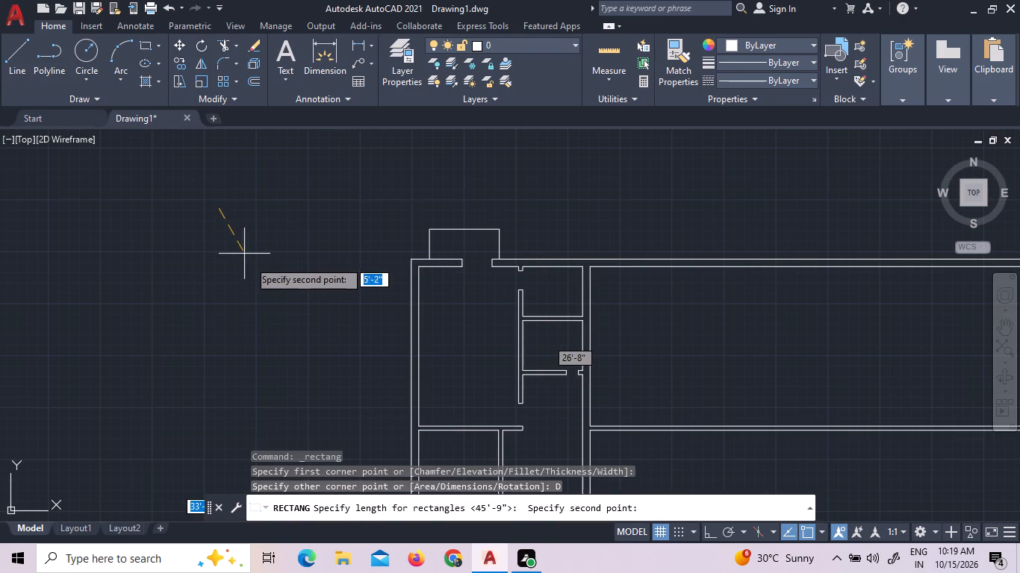
text(9")
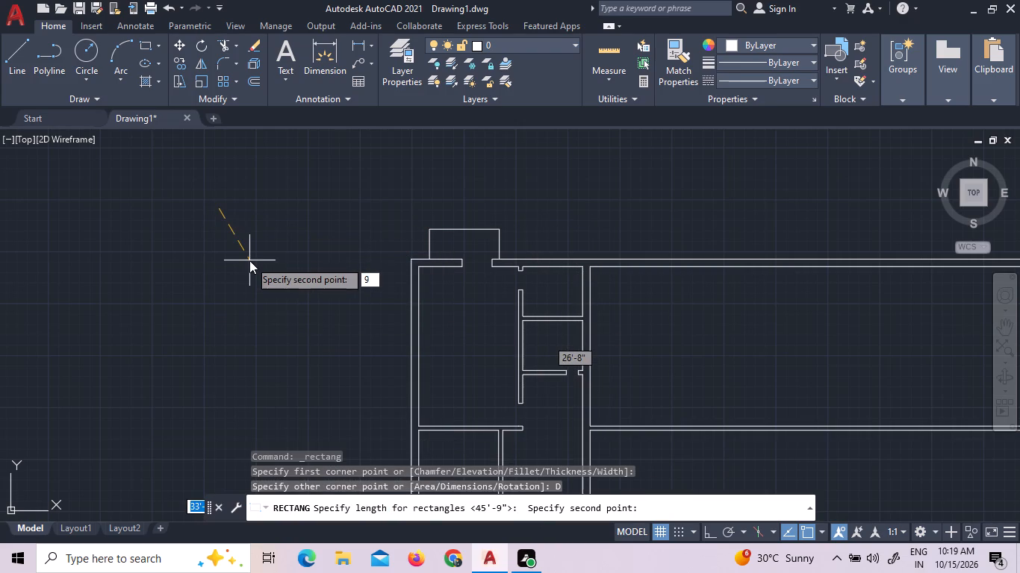
key(Return)
text(3')
key(Return)
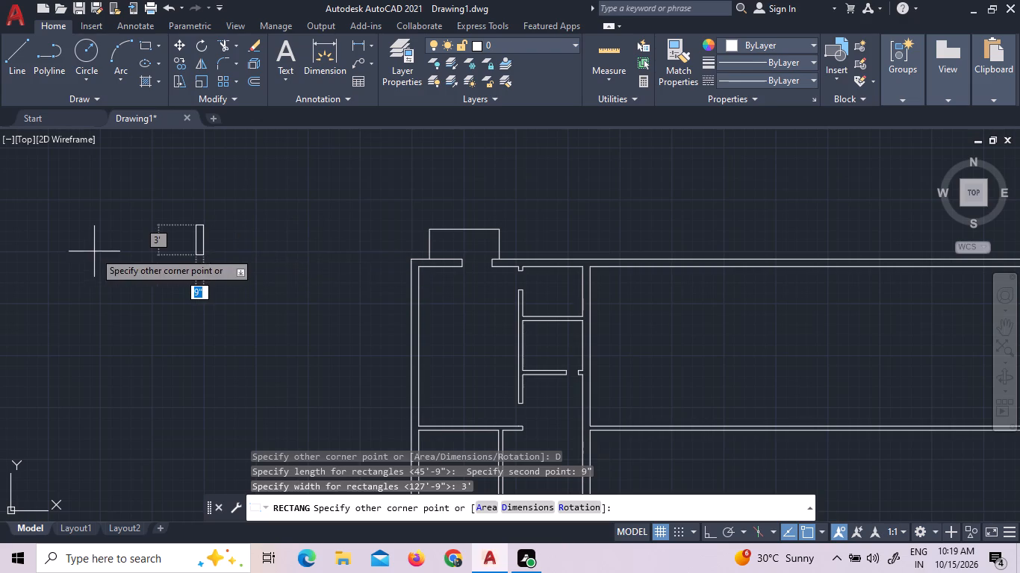
scroll(232, 251, up, 4)
click(234, 260)
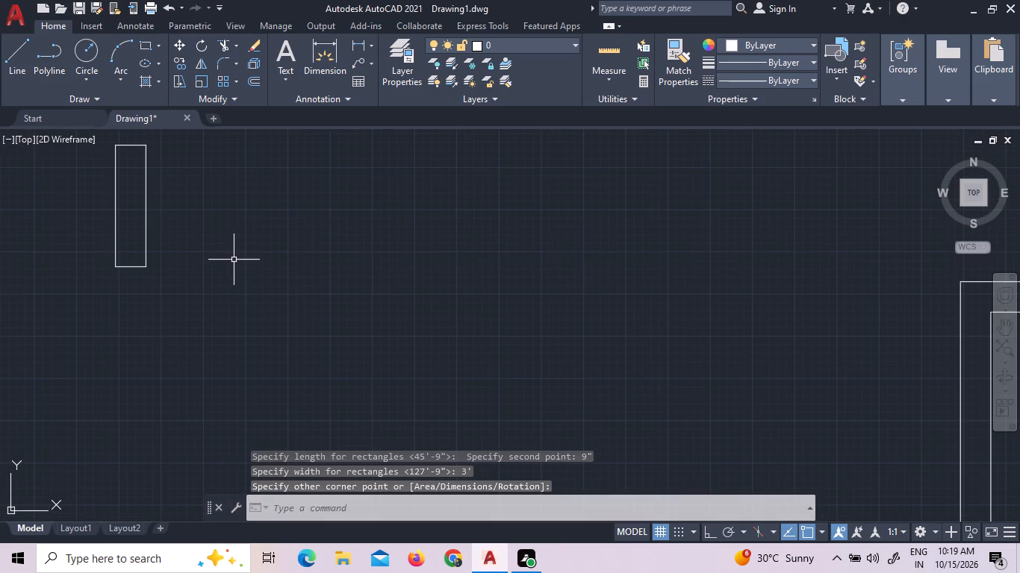
Draw a vertical centre line in the 9" by 3' rectangle, from its top side's midpoint to its bottom side's midpoint.
scroll(187, 302, down, 2)
scroll(155, 252, up, 3)
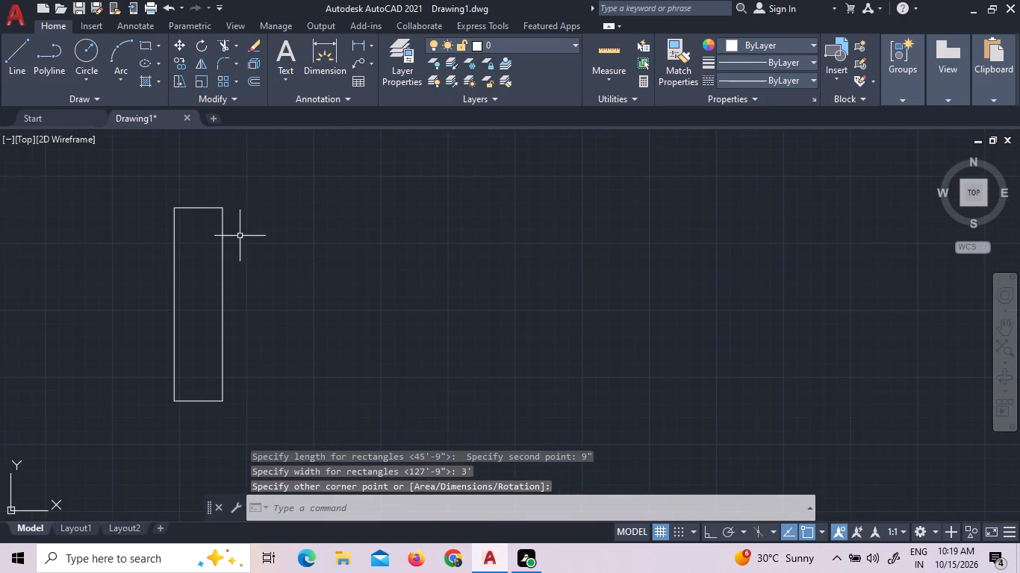
click(19, 59)
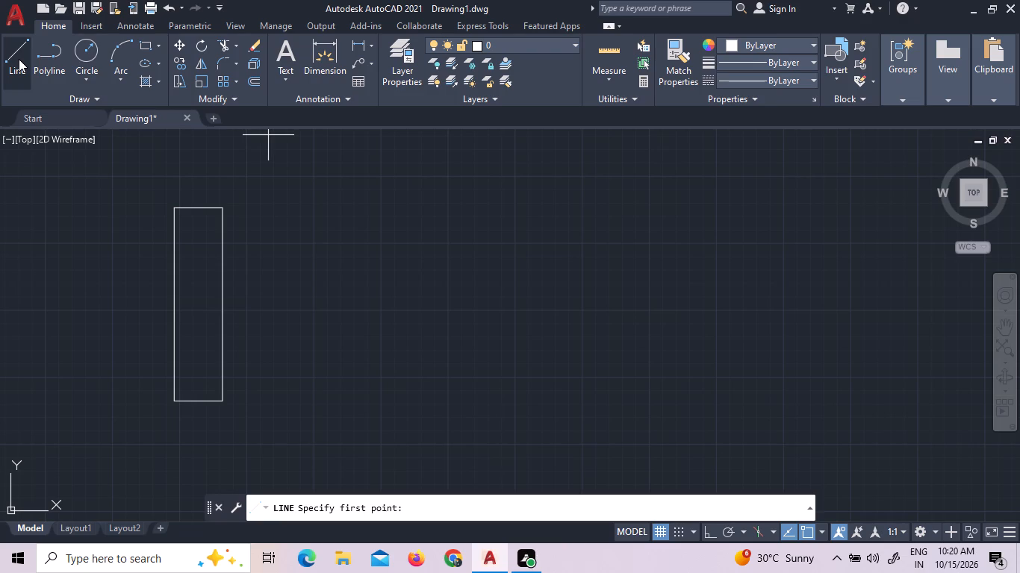
click(202, 209)
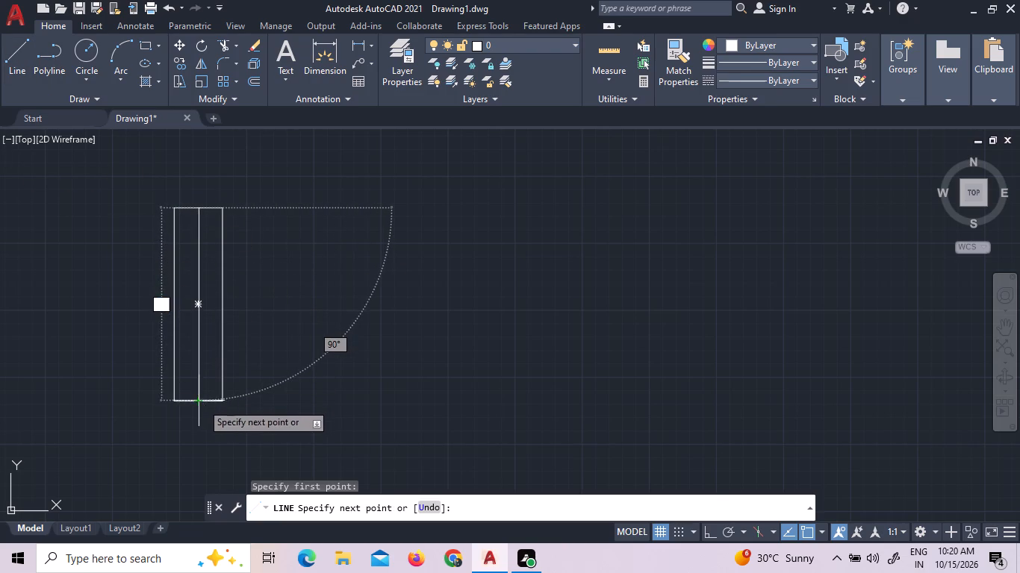
click(202, 404)
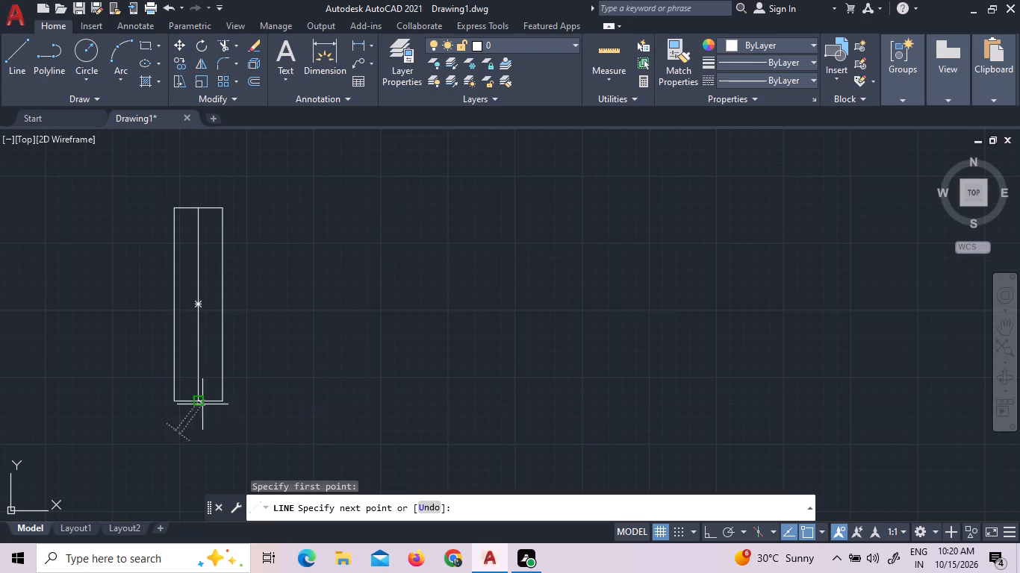
right_click(216, 381)
click(290, 223)
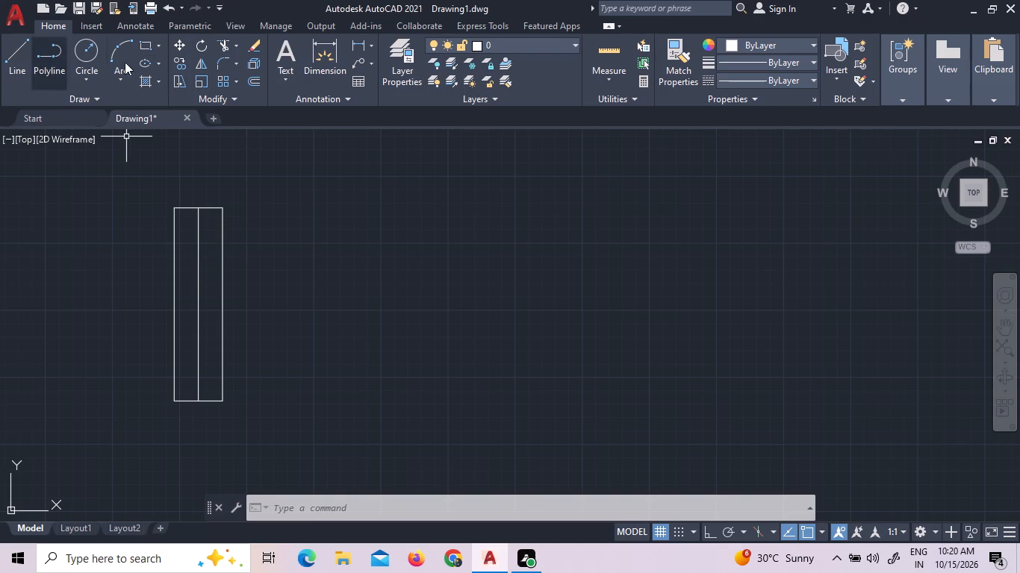
Offset the rectangle's vertical centre line 1" to each side.
click(252, 80)
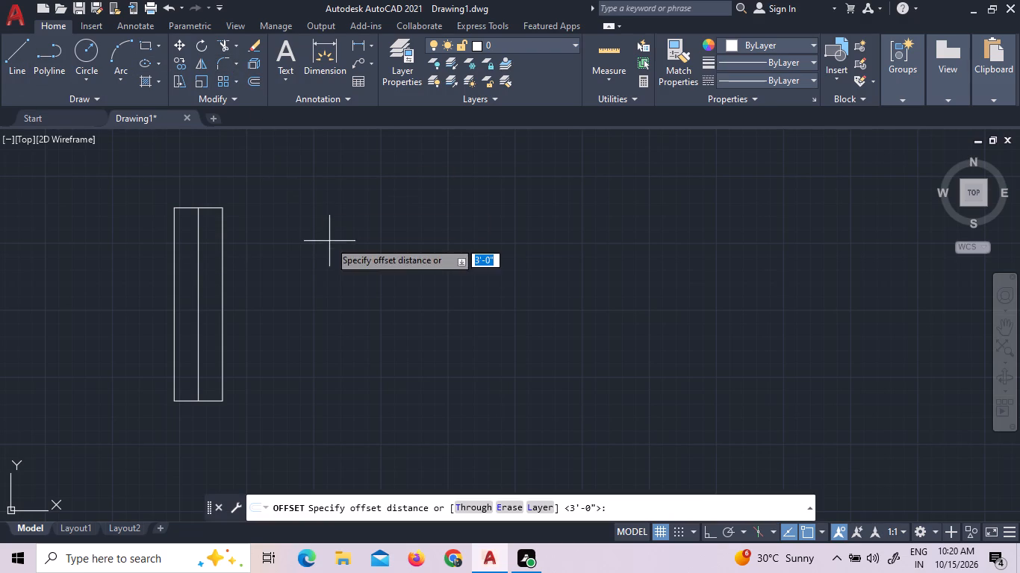
key(1)
key(shift+quotedbl)
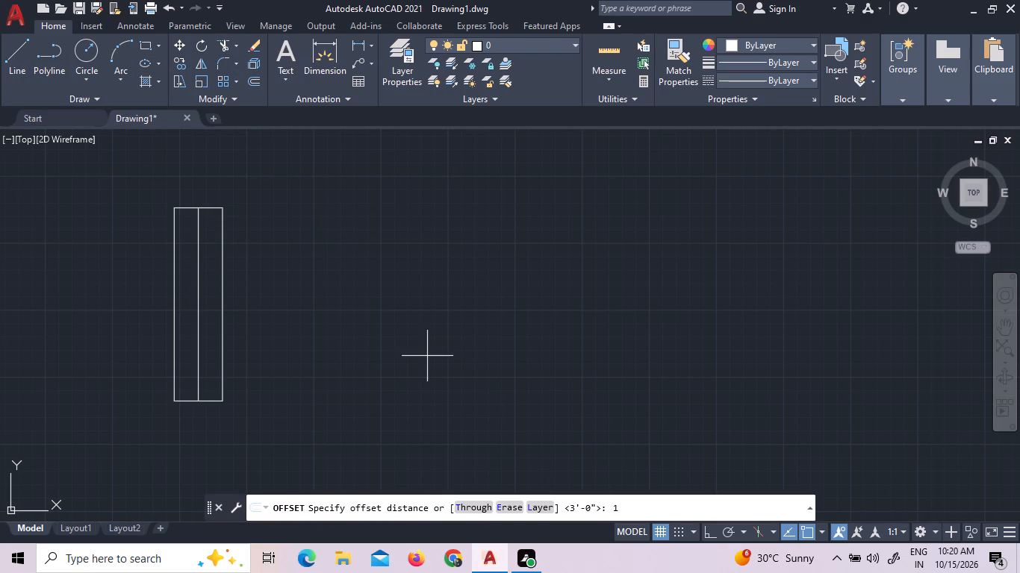
key(Return)
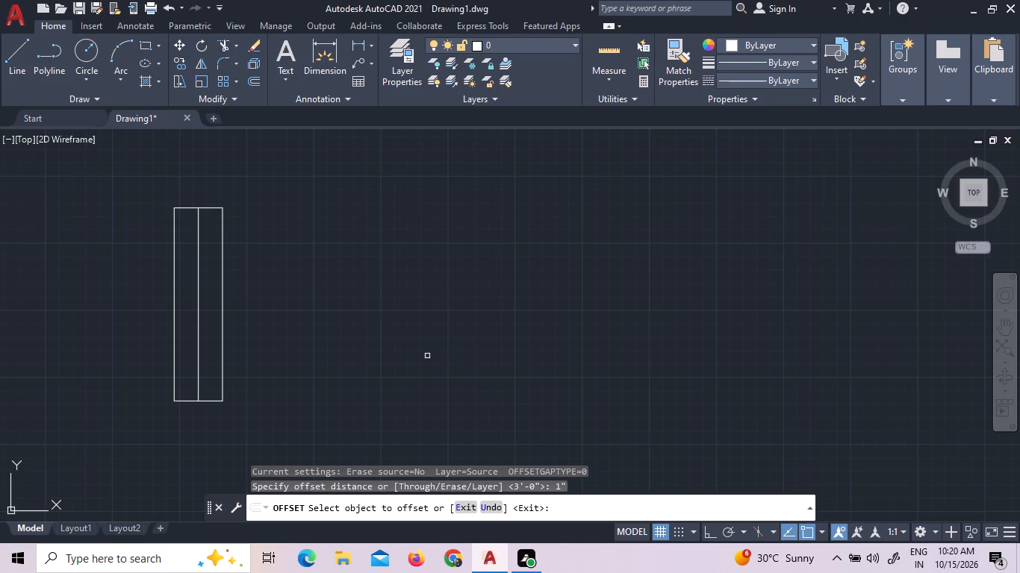
click(198, 358)
click(206, 363)
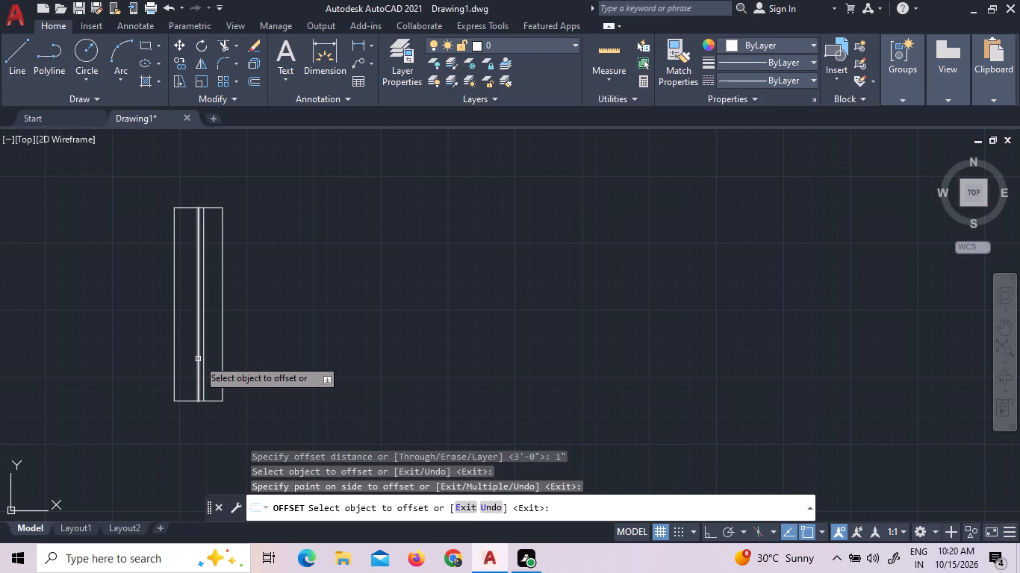
click(198, 359)
click(190, 359)
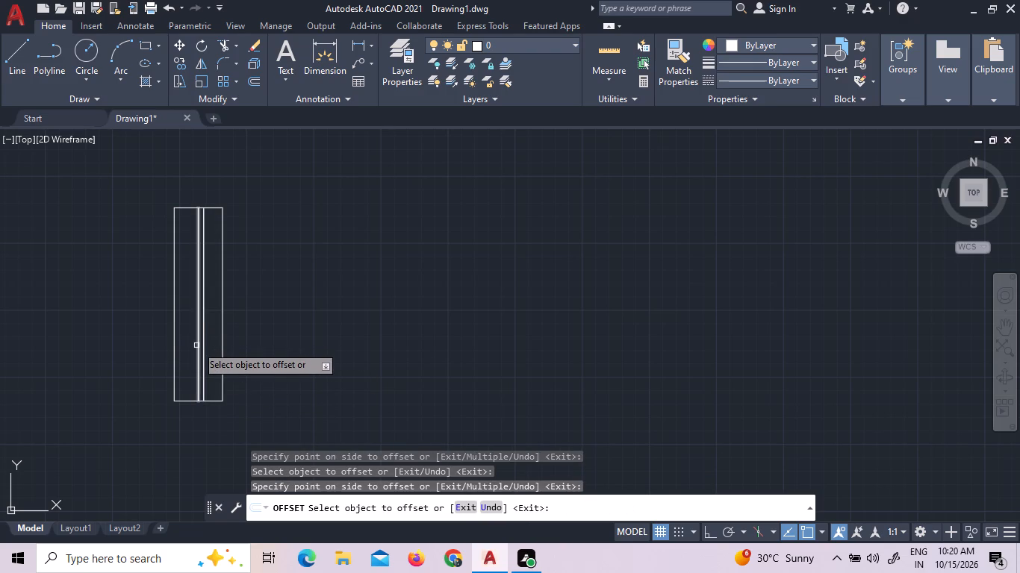
click(197, 345)
click(187, 345)
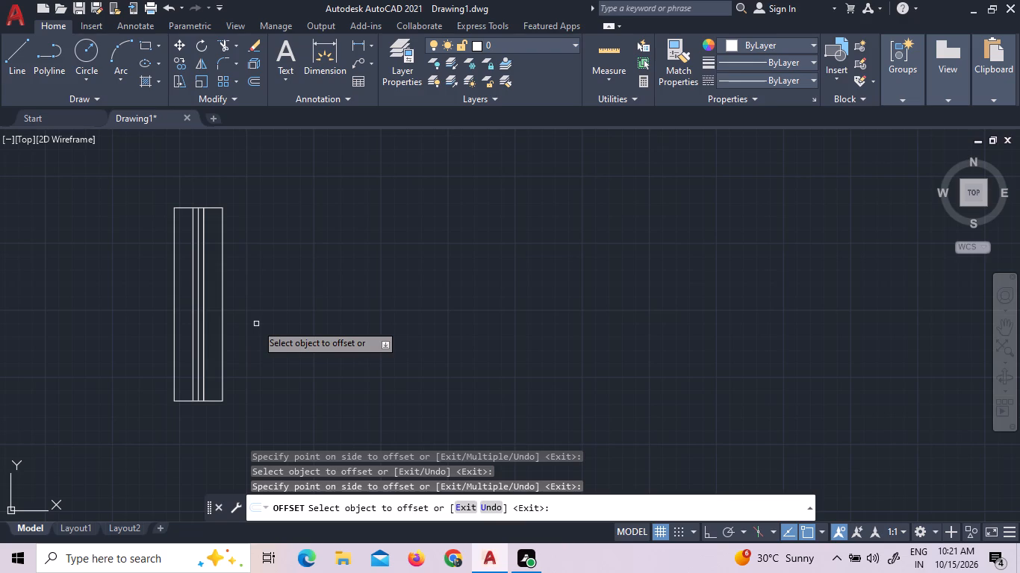
right_click(272, 322)
click(295, 336)
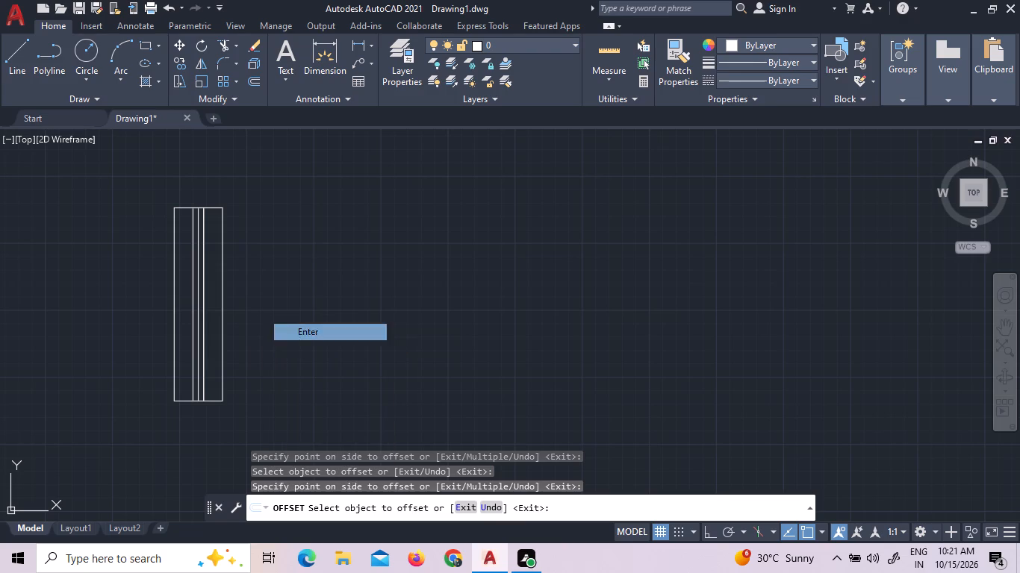
Move the whole window symbol by its right side's midpoint onto the inner face of the left outer wall at the upper-left room.
click(267, 422)
click(130, 193)
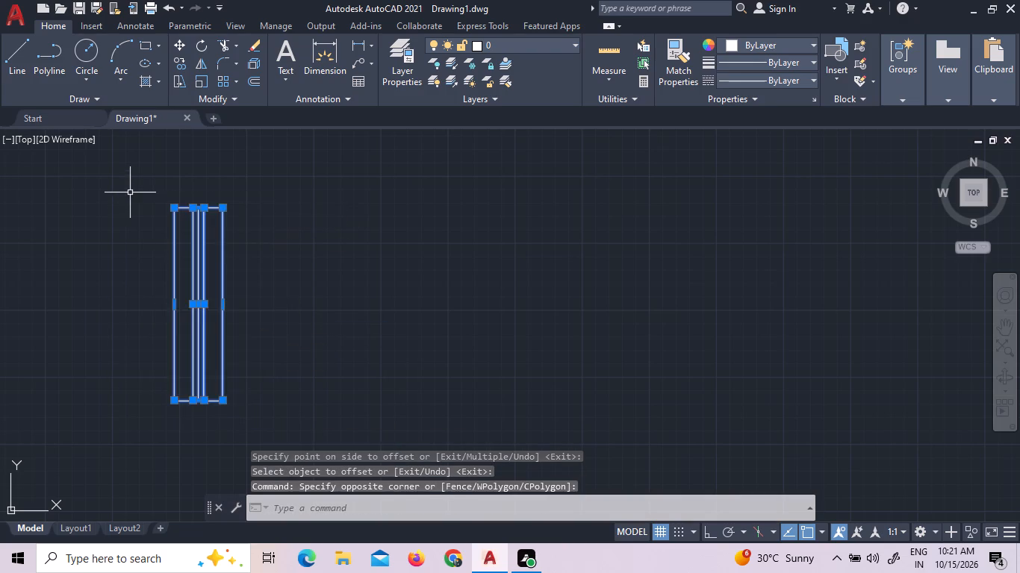
right_click(130, 192)
double_click(220, 300)
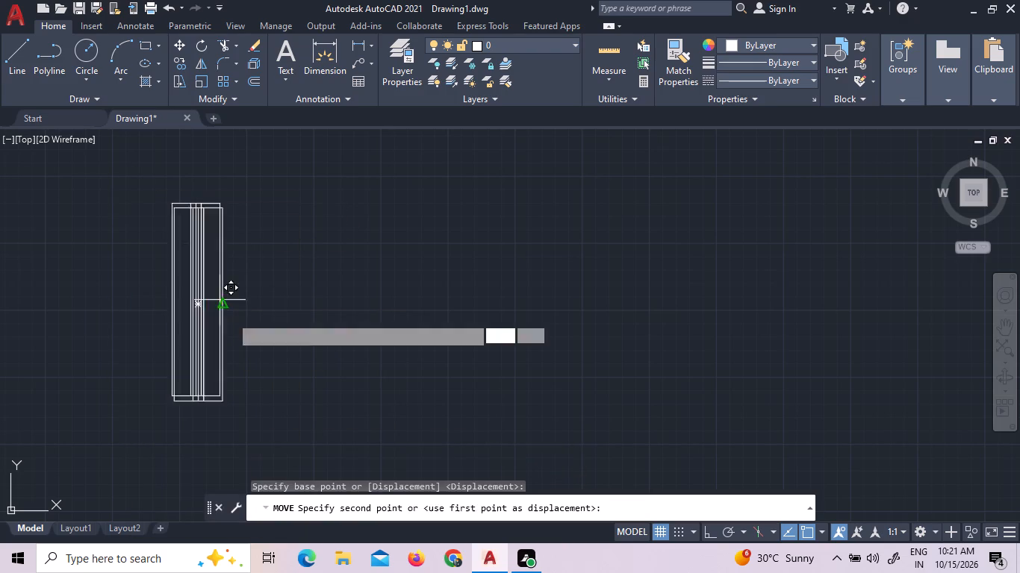
scroll(302, 311, down, 6)
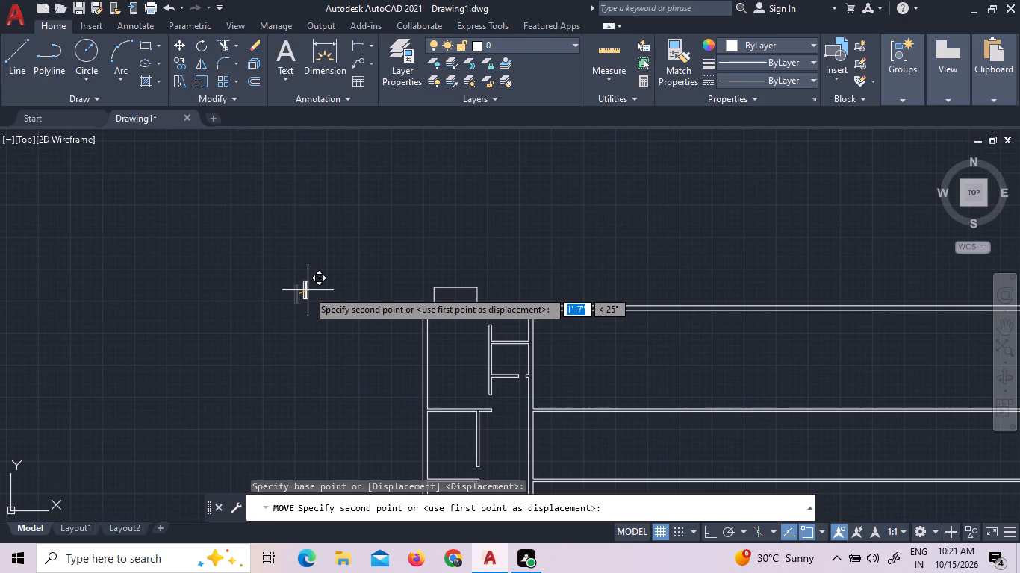
scroll(433, 325, down, 4)
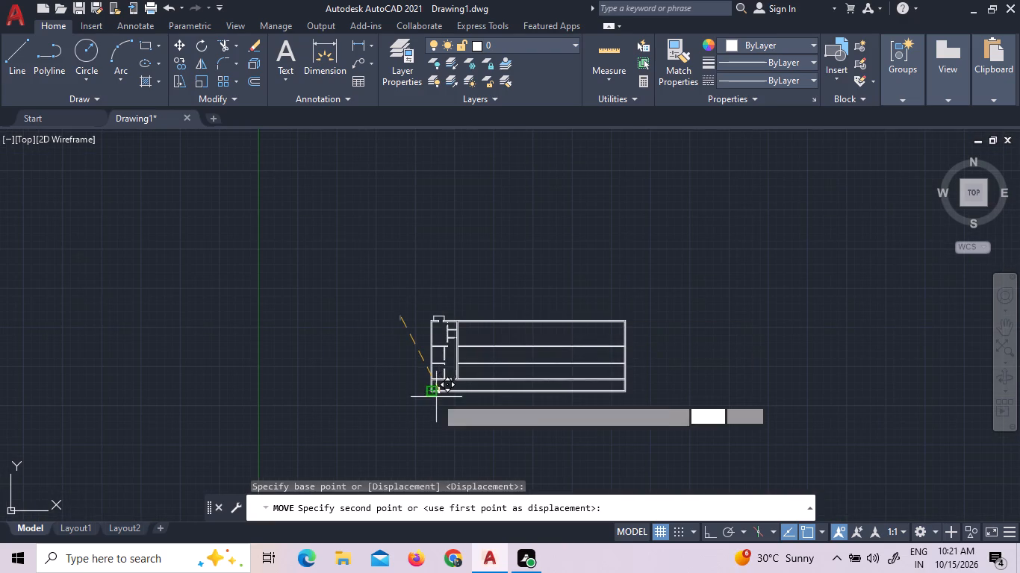
scroll(417, 377, up, 1)
scroll(447, 297, up, 2)
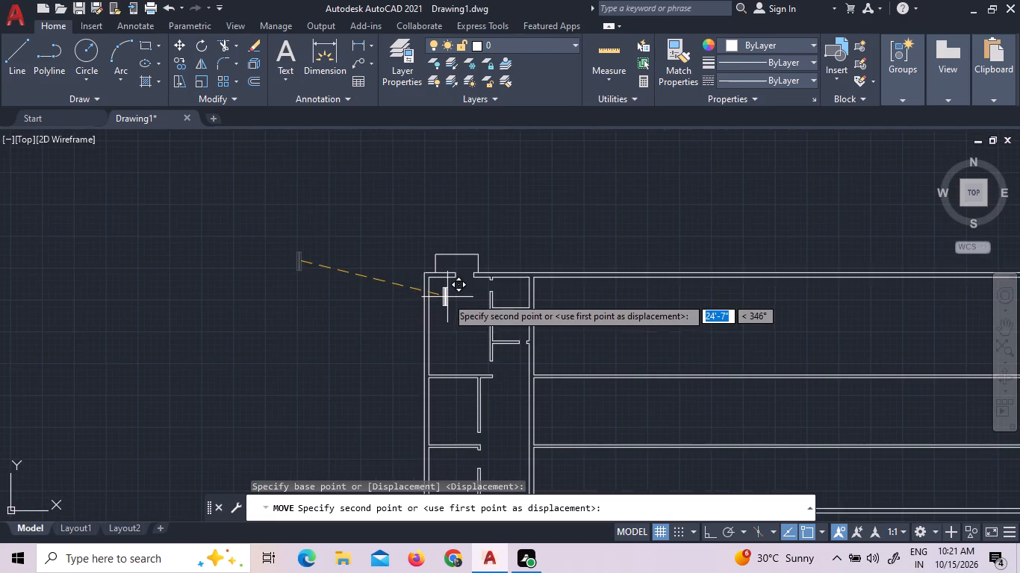
scroll(431, 306, up, 8)
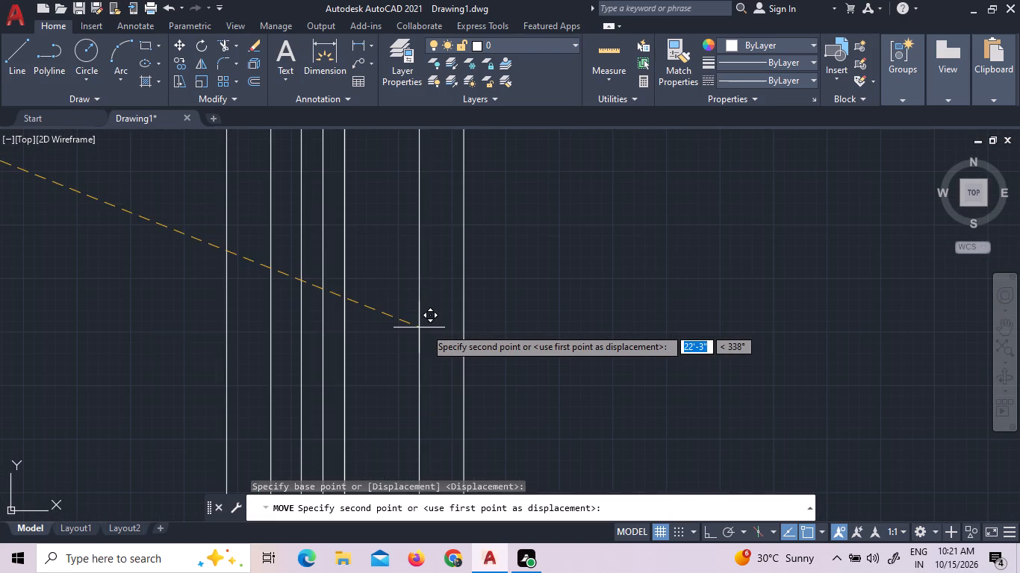
scroll(466, 334, up, 1)
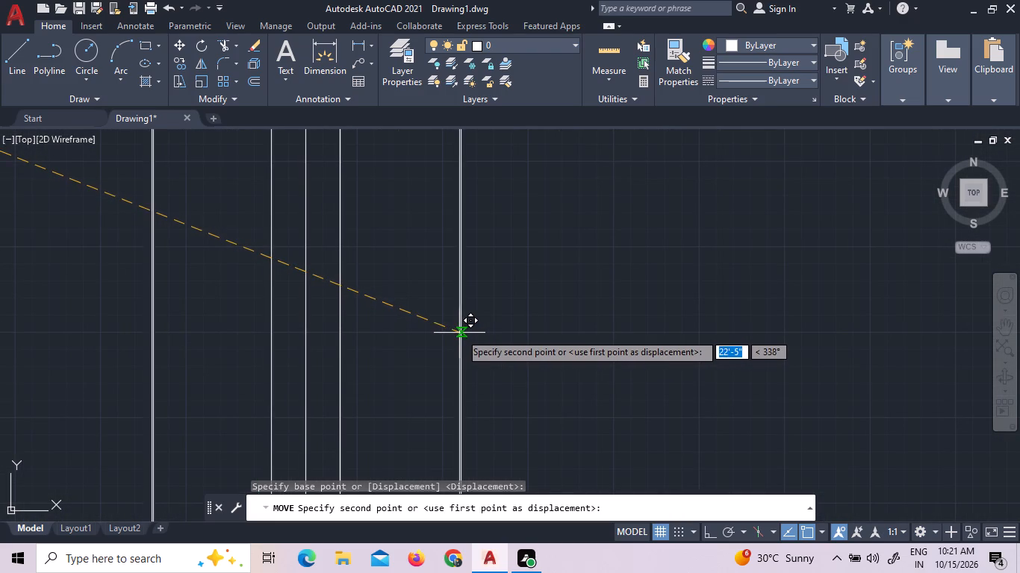
click(461, 332)
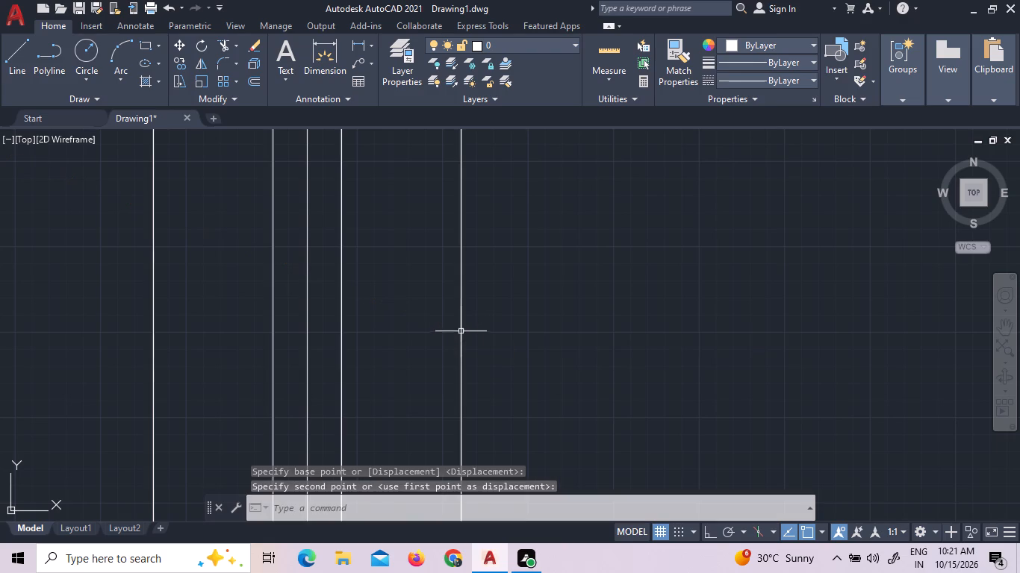
Copy the window symbol straight down the left outer wall to the next room below, with Ortho on.
scroll(513, 284, down, 3)
scroll(490, 342, down, 2)
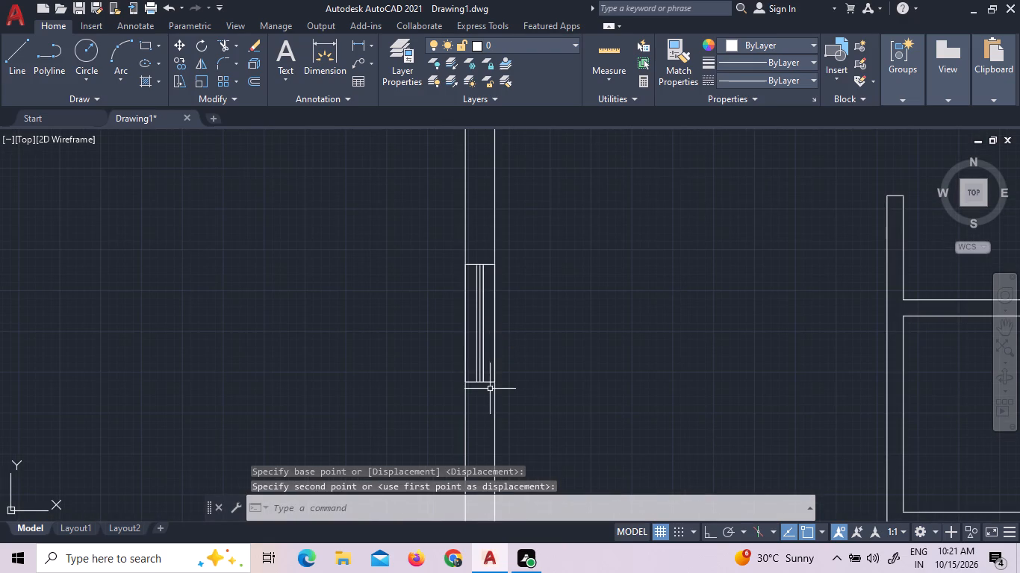
click(491, 389)
click(473, 360)
right_click(473, 360)
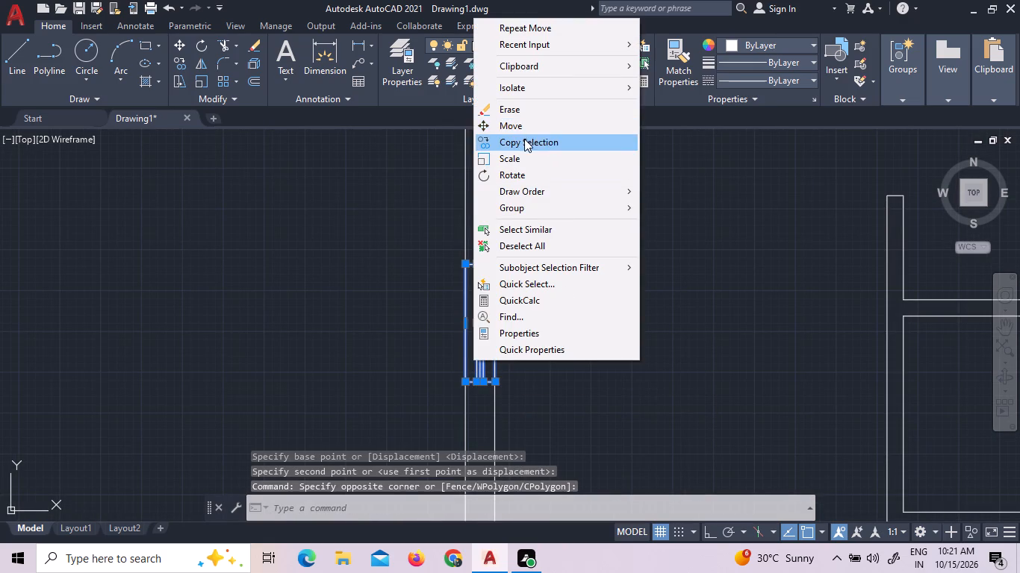
click(524, 139)
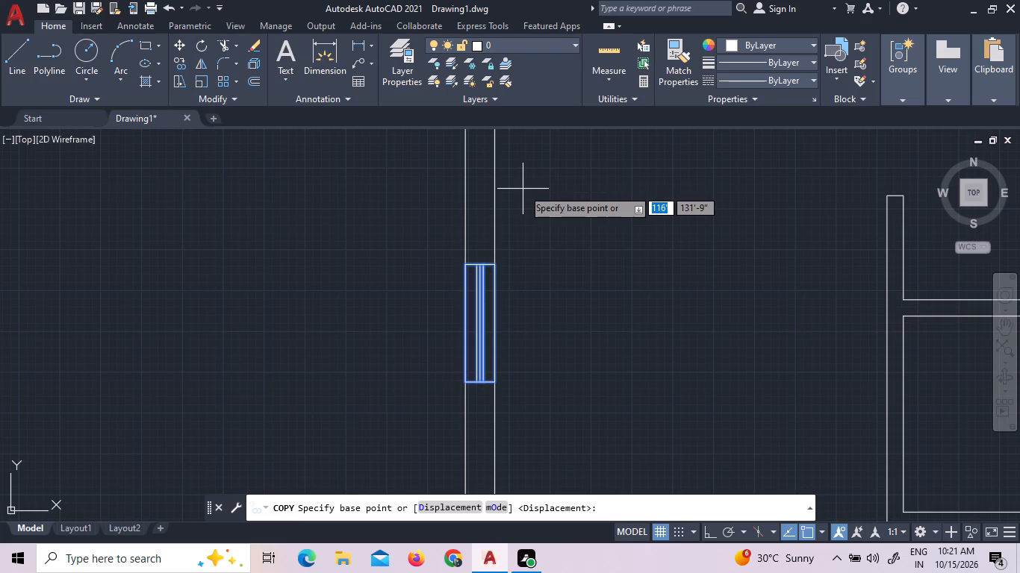
click(479, 379)
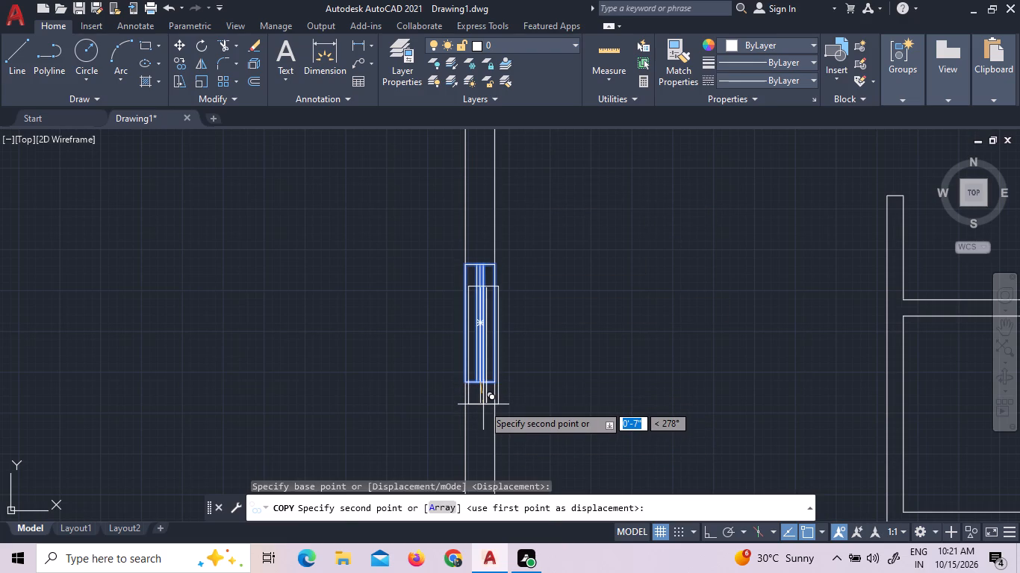
scroll(483, 404, down, 3)
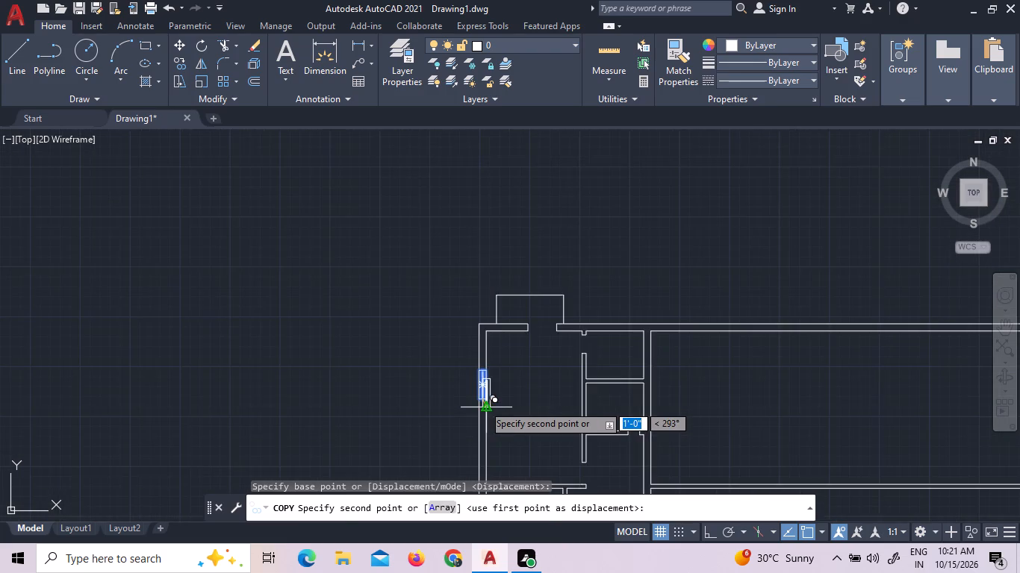
scroll(483, 404, down, 2)
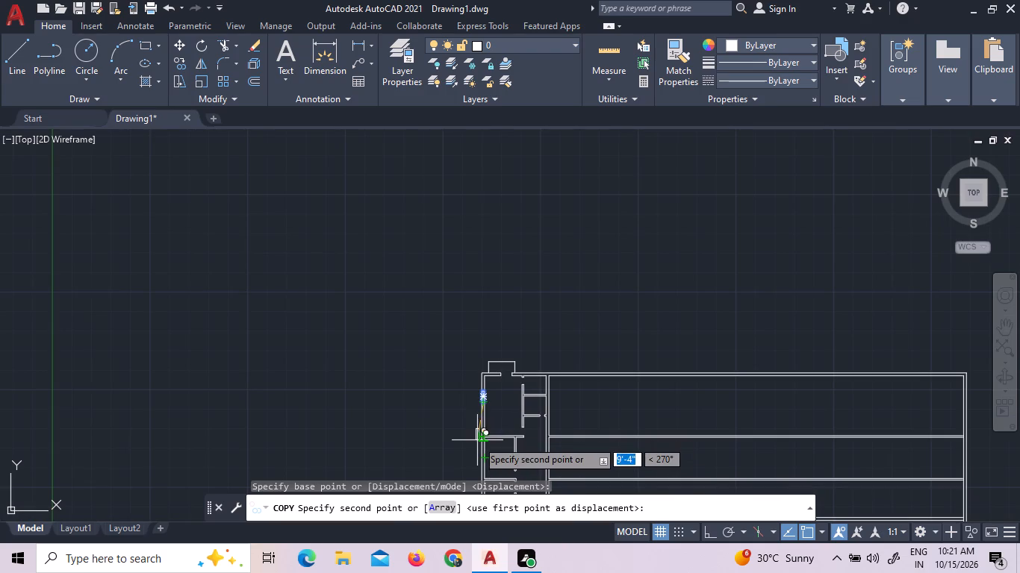
scroll(477, 440, down, 4)
scroll(477, 455, up, 6)
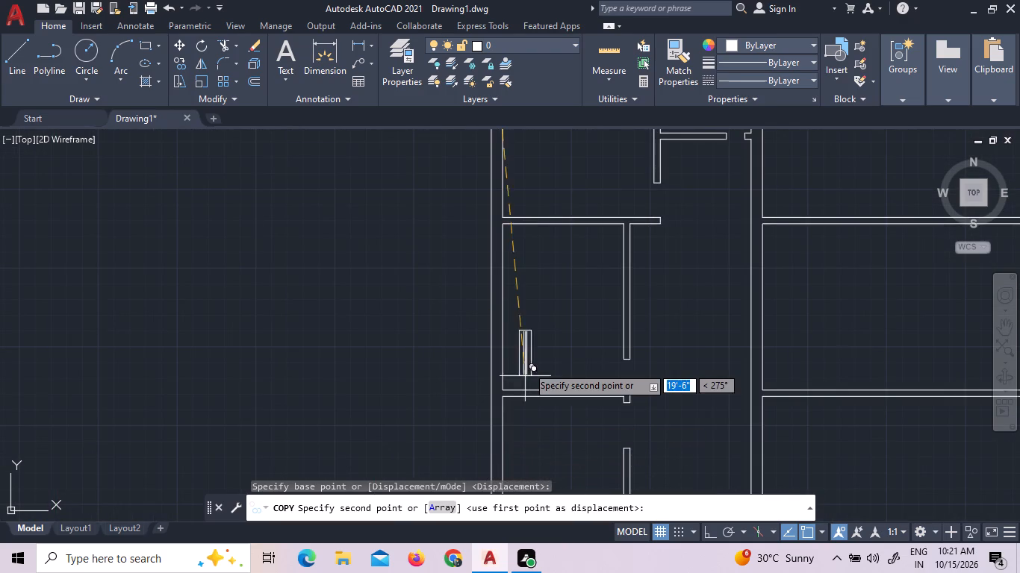
key(F8)
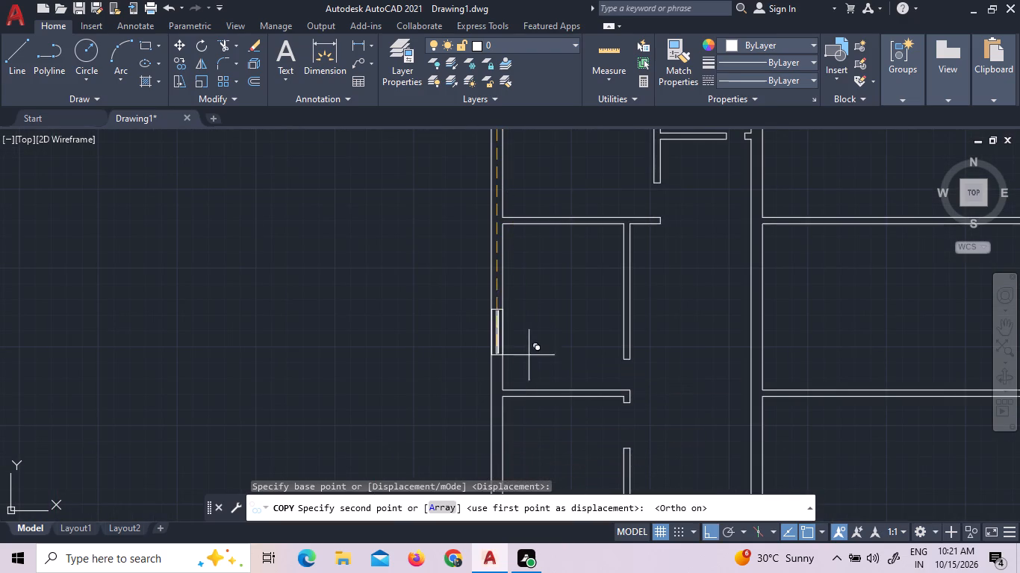
click(531, 332)
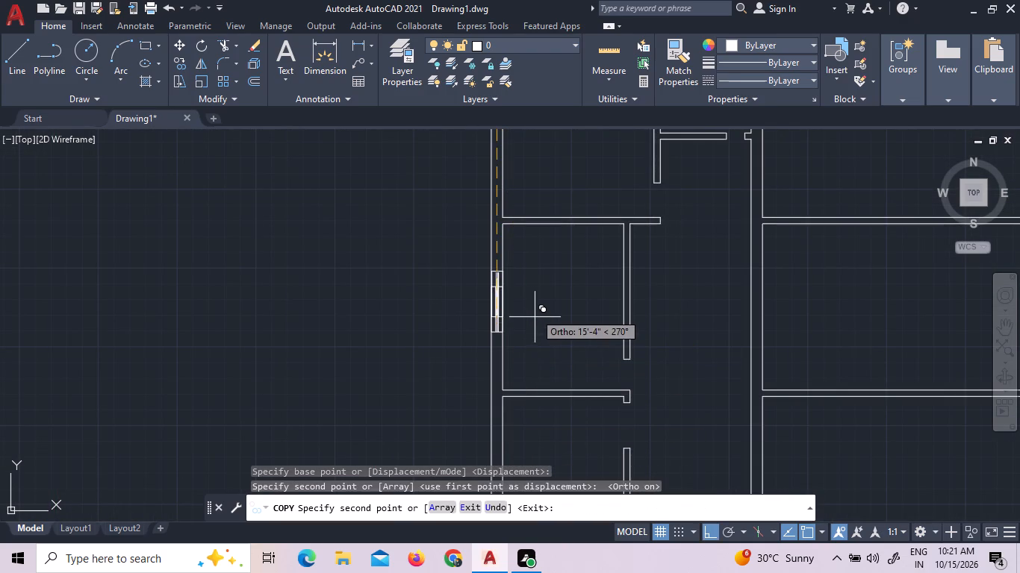
Place another copy of the window symbol horizontally in line with the original, in the empty area left of the plan.
scroll(535, 310, down, 4)
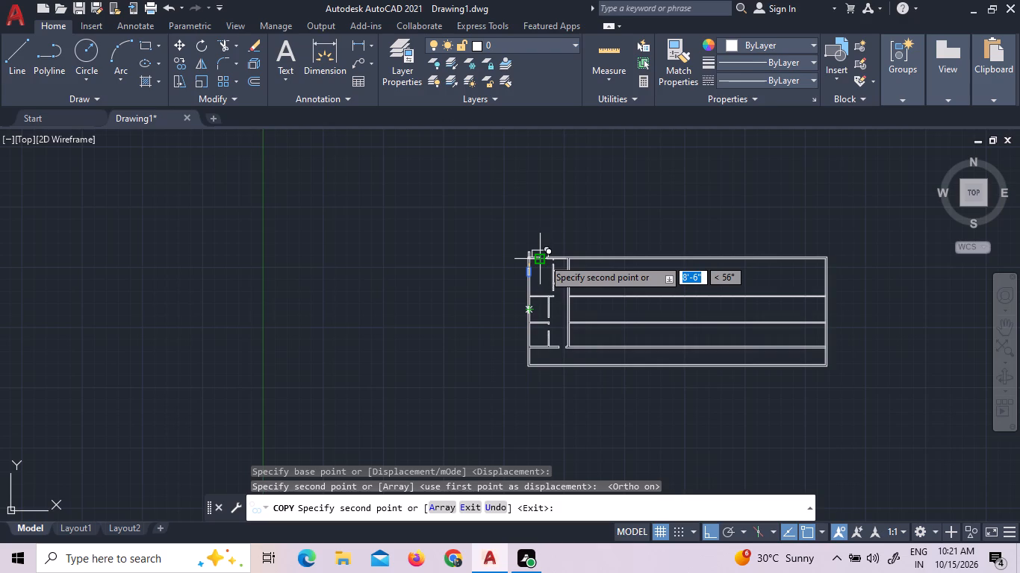
scroll(527, 242, up, 2)
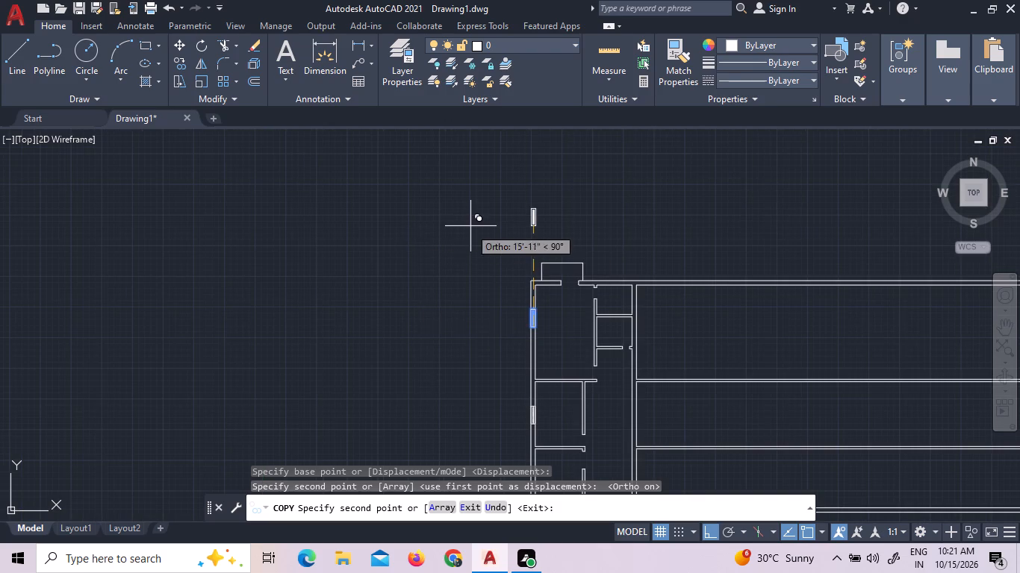
click(328, 248)
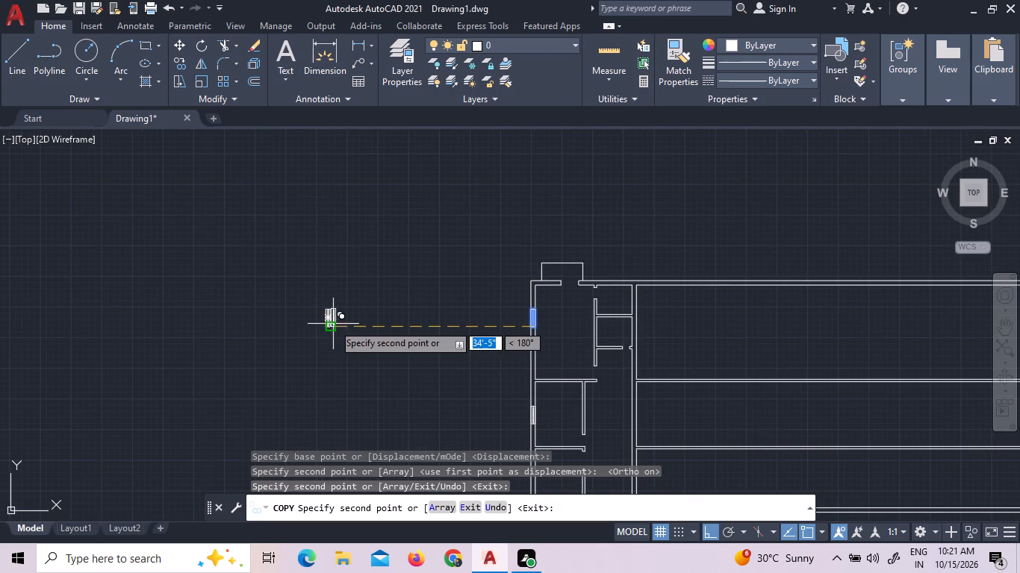
right_click(448, 304)
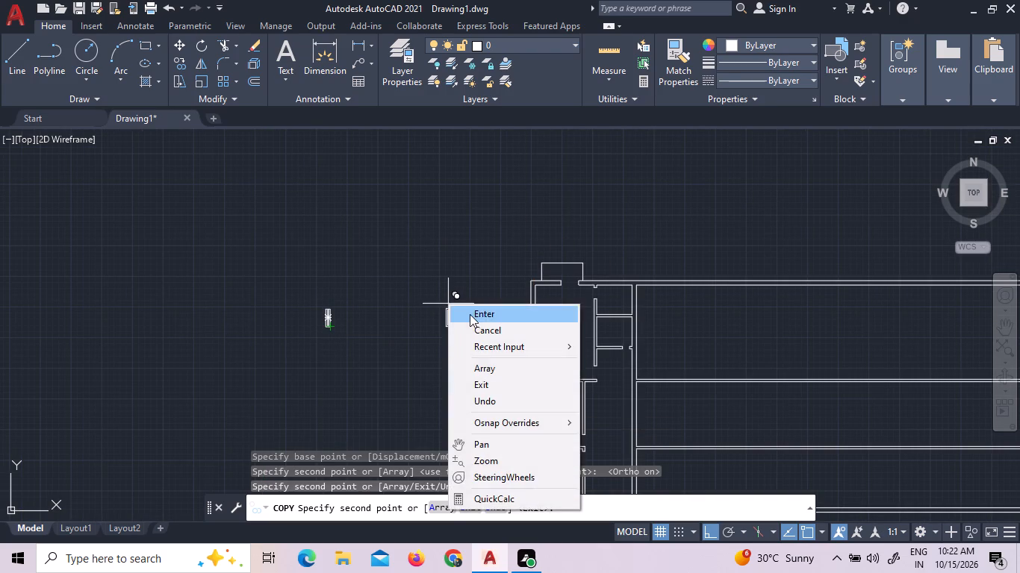
click(470, 314)
Rotate the window copy left of the plan by 90° about its lower-right corner so it lies horizontally.
click(363, 345)
click(253, 289)
right_click(253, 289)
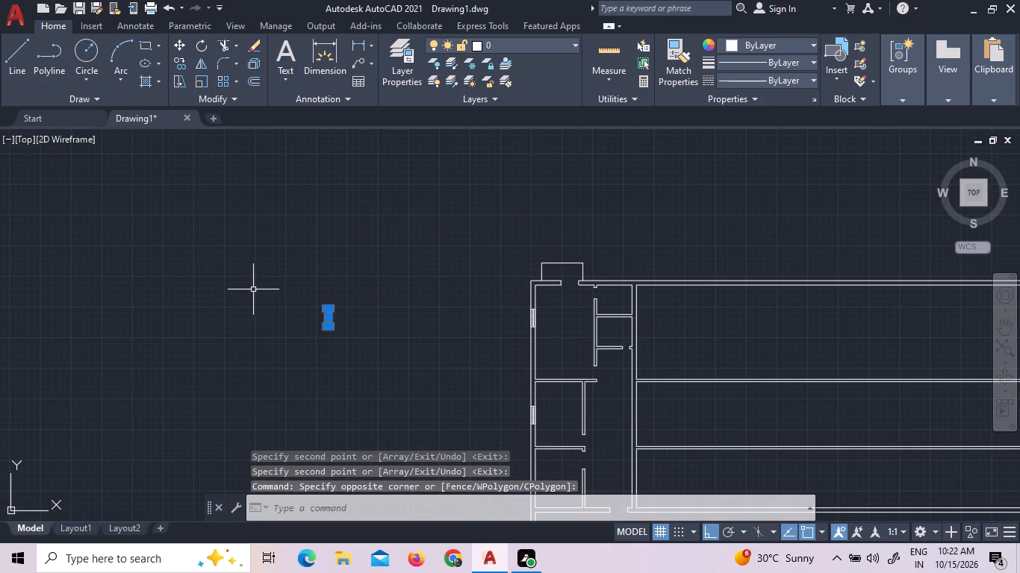
click(291, 352)
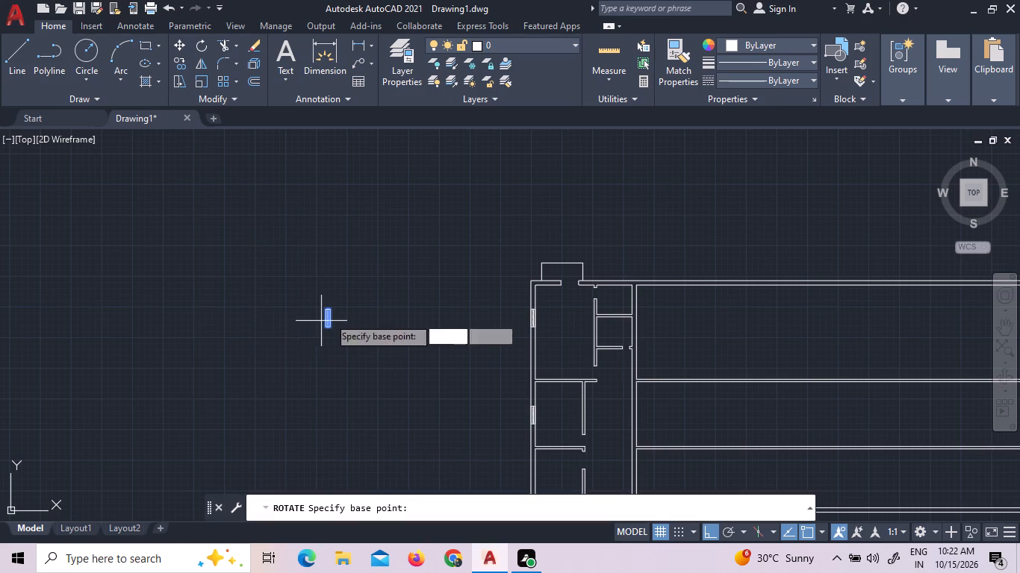
scroll(364, 274, up, 4)
scroll(253, 417, down, 4)
scroll(237, 430, up, 4)
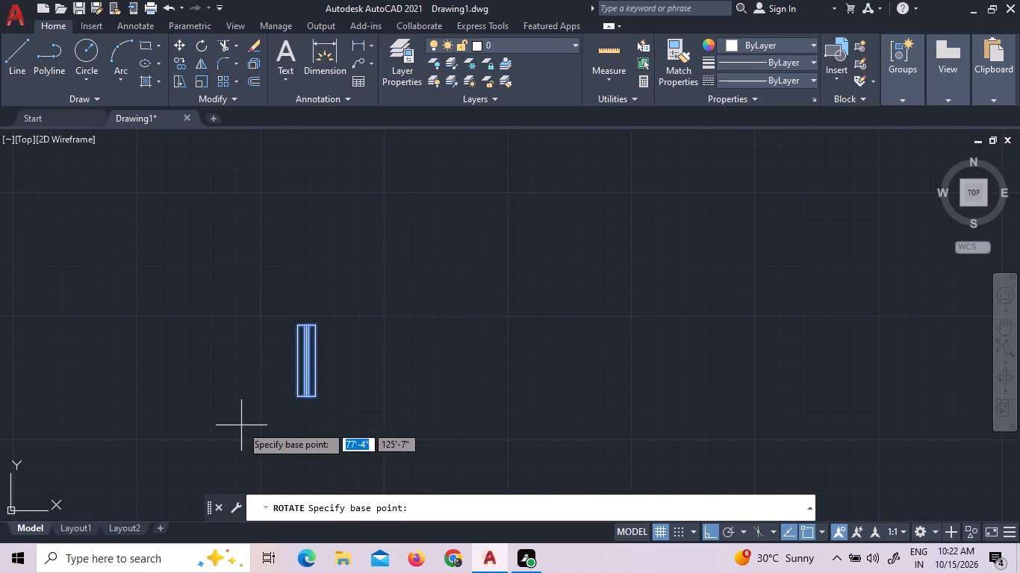
scroll(294, 410, up, 3)
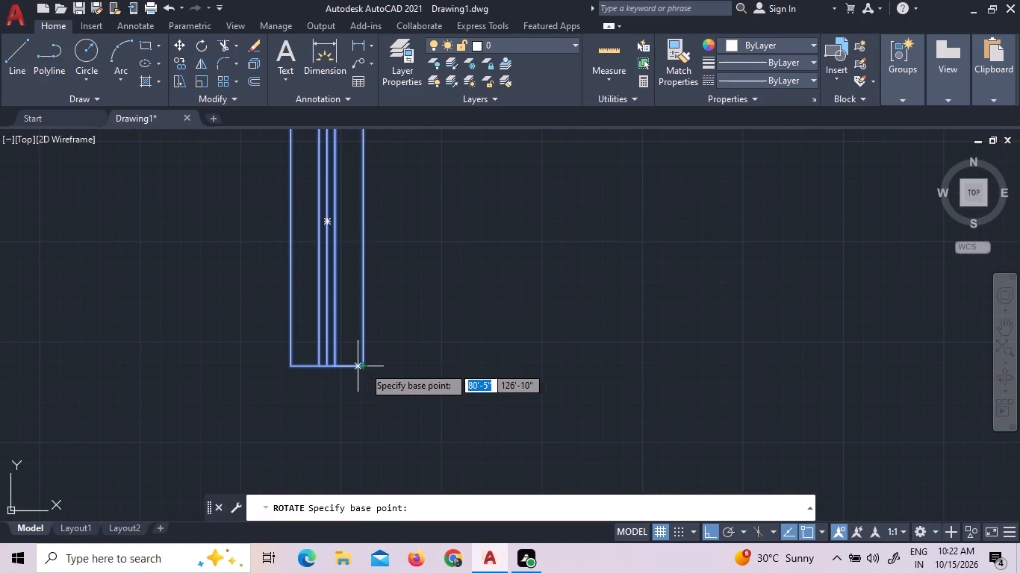
click(365, 366)
click(238, 203)
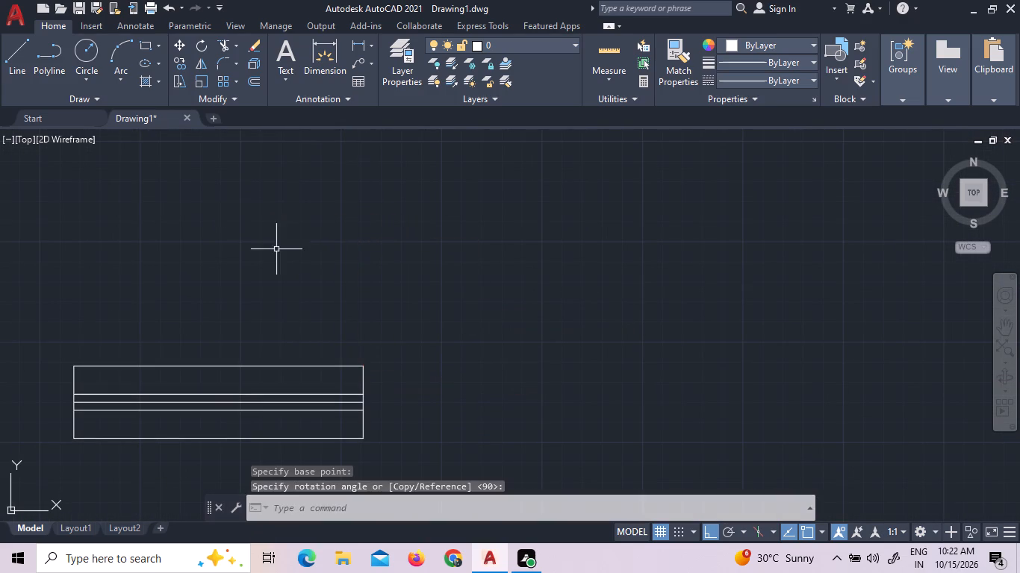
Move the horizontal window symbol by its lower-right corner onto the top wall's inner face, just left of the upper-left room's doorway, with Ortho off.
scroll(326, 274, down, 2)
click(420, 375)
click(78, 258)
right_click(78, 258)
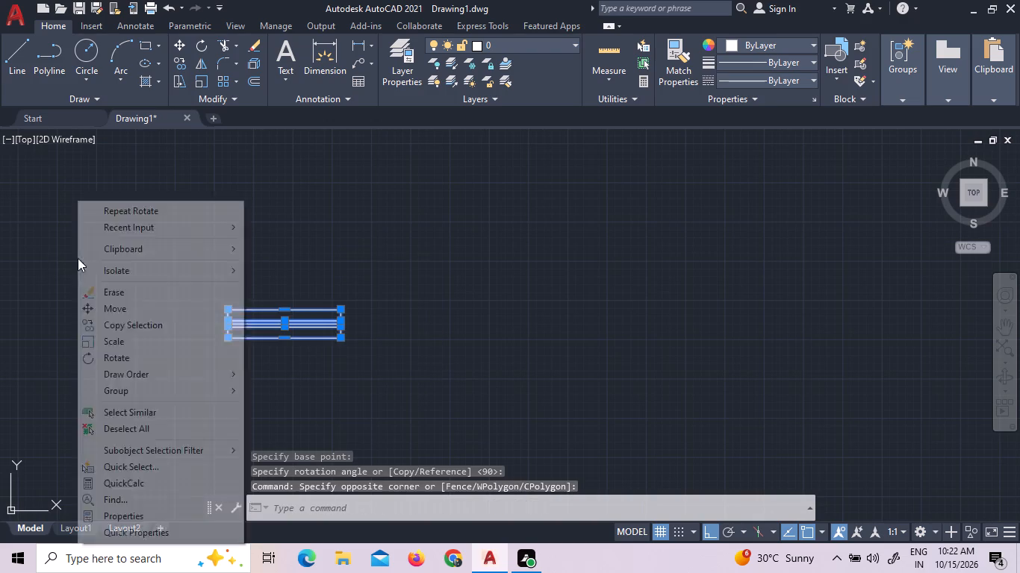
click(137, 316)
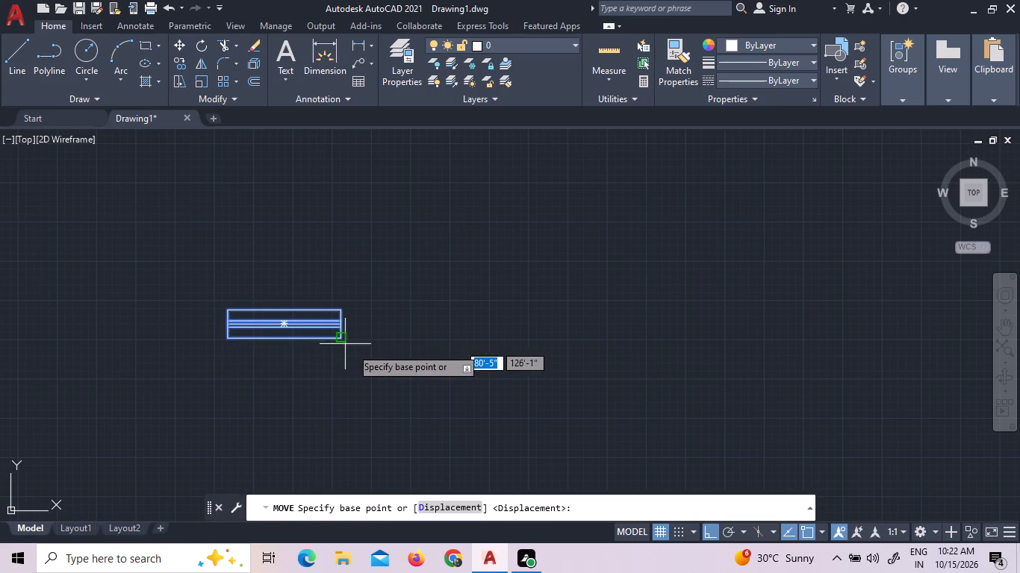
click(339, 339)
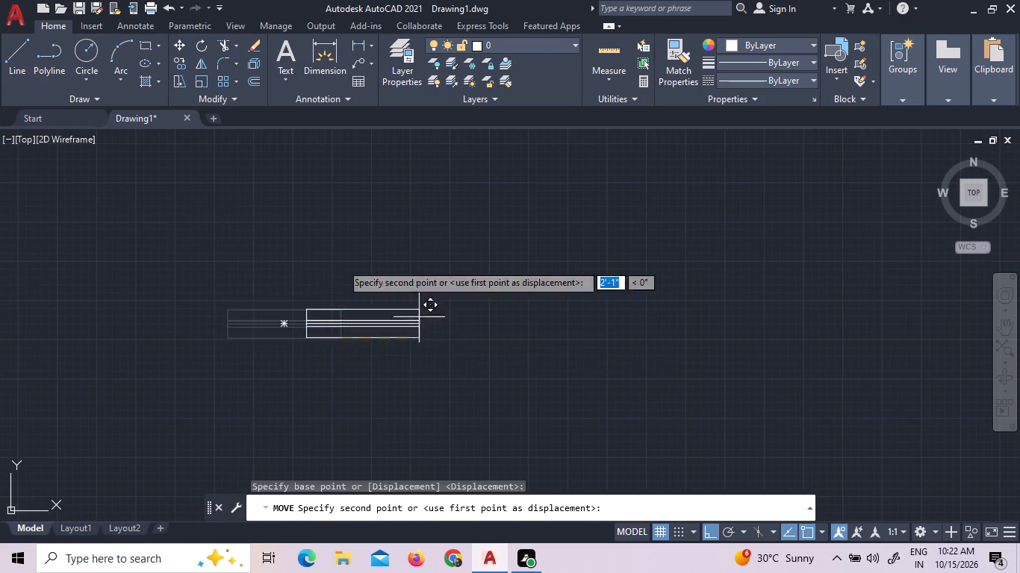
scroll(341, 263, down, 4)
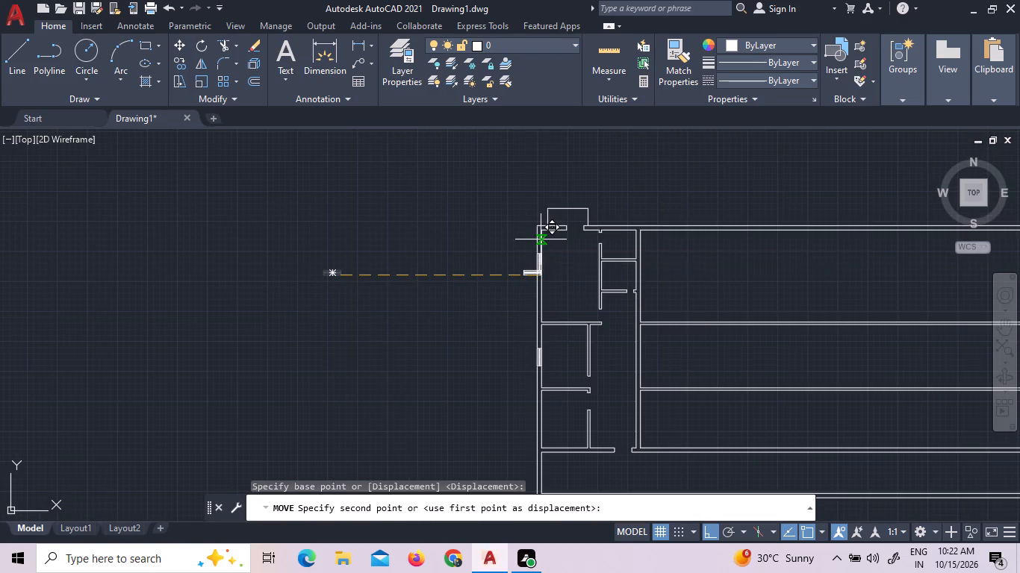
key(F8)
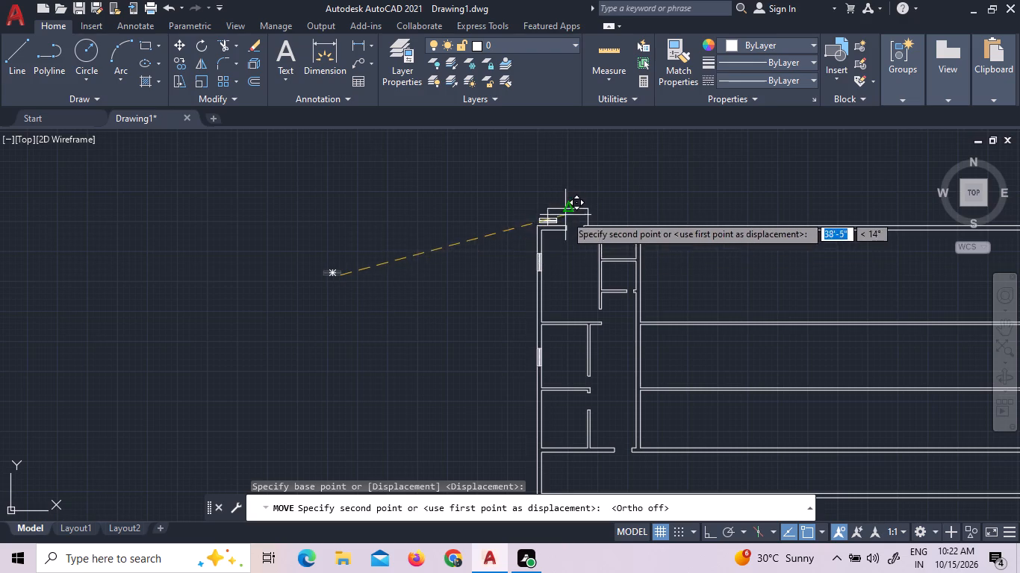
scroll(567, 213, up, 5)
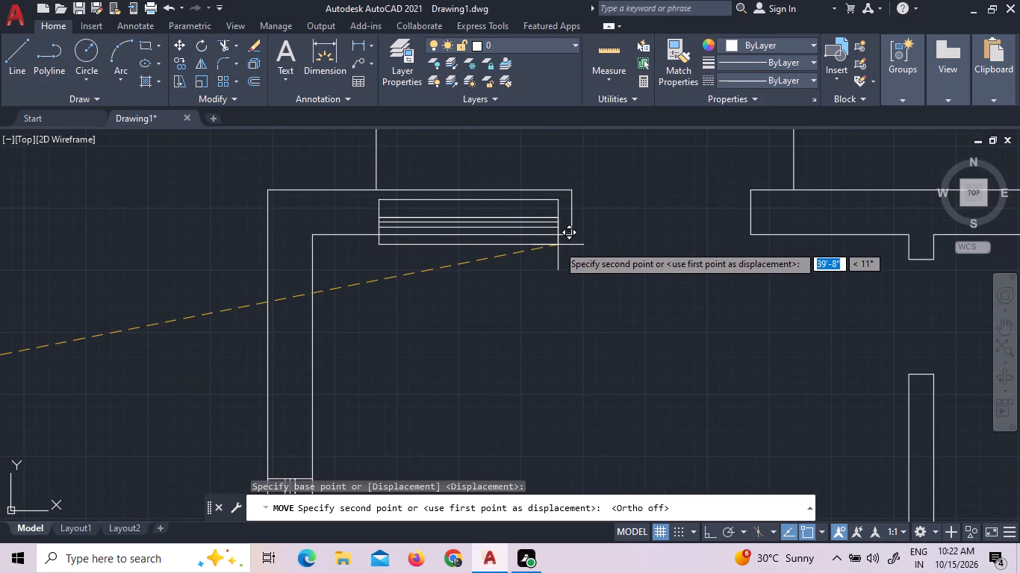
scroll(558, 243, up, 3)
scroll(563, 263, down, 1)
scroll(563, 263, up, 1)
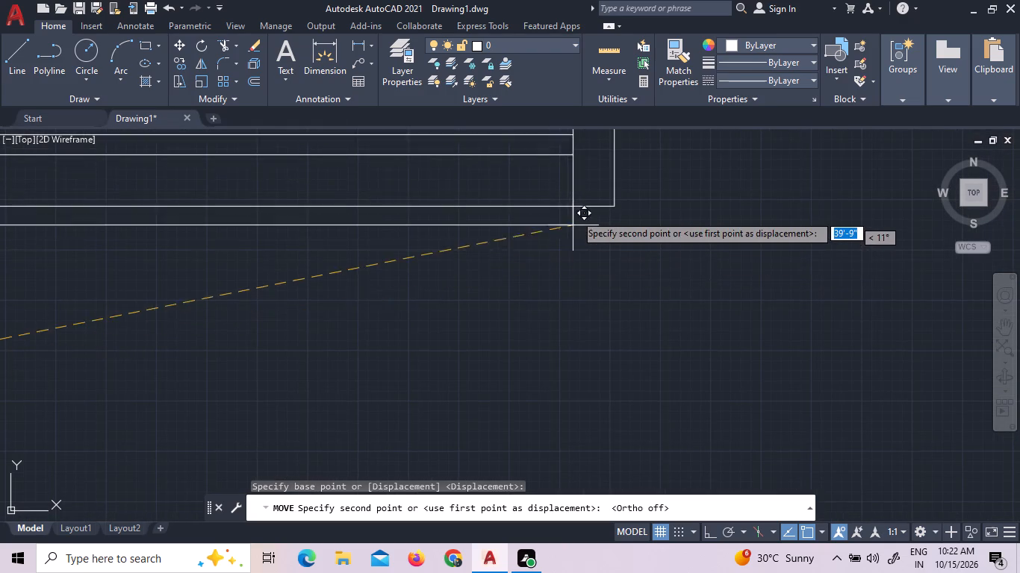
scroll(571, 207, up, 4)
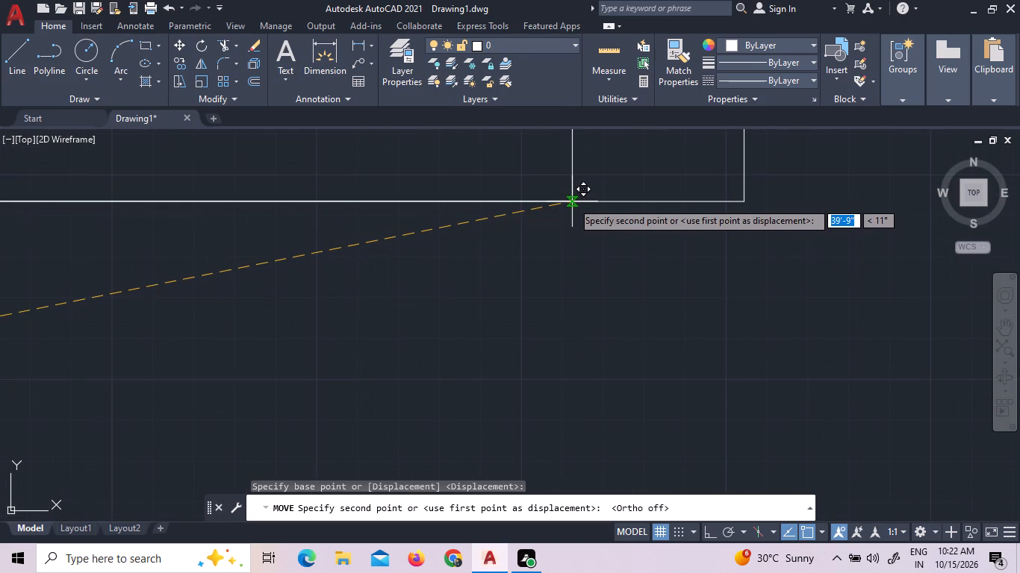
scroll(572, 201, up, 3)
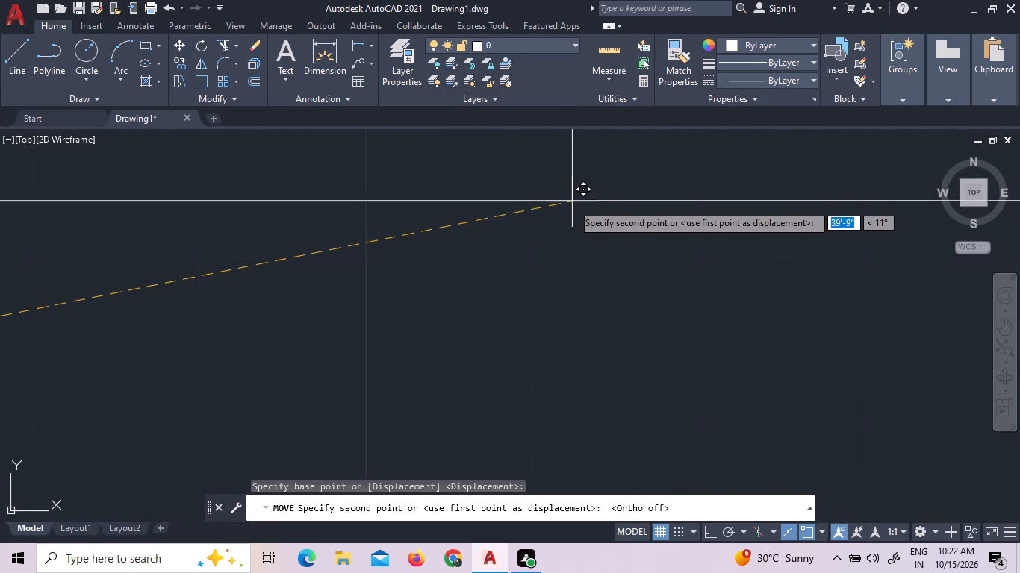
click(572, 201)
Draw a rectangle 9" long and 1' wide in the empty area left of the plan, using the Dimensions option.
scroll(609, 277, down, 9)
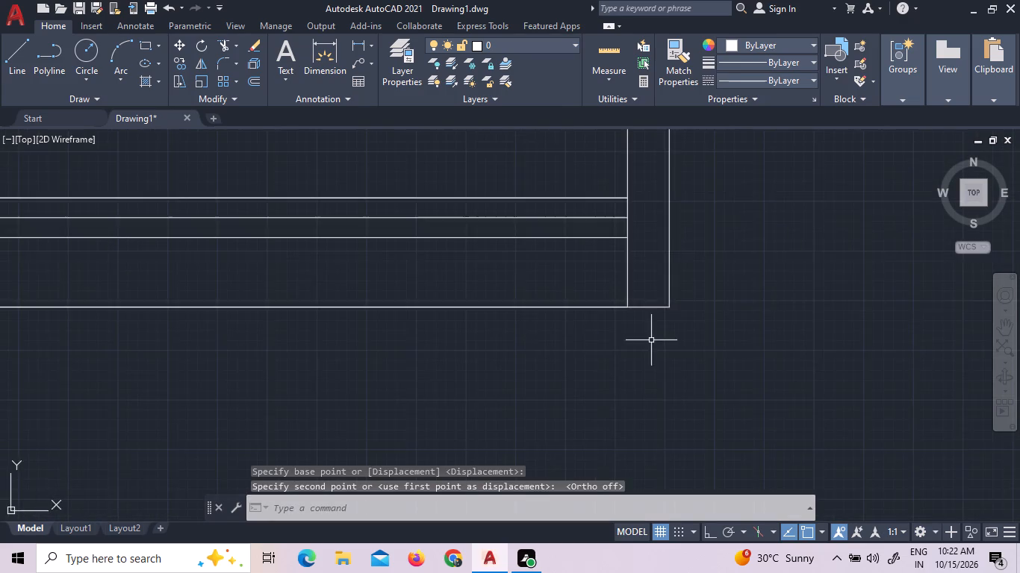
scroll(651, 340, down, 2)
scroll(566, 292, down, 2)
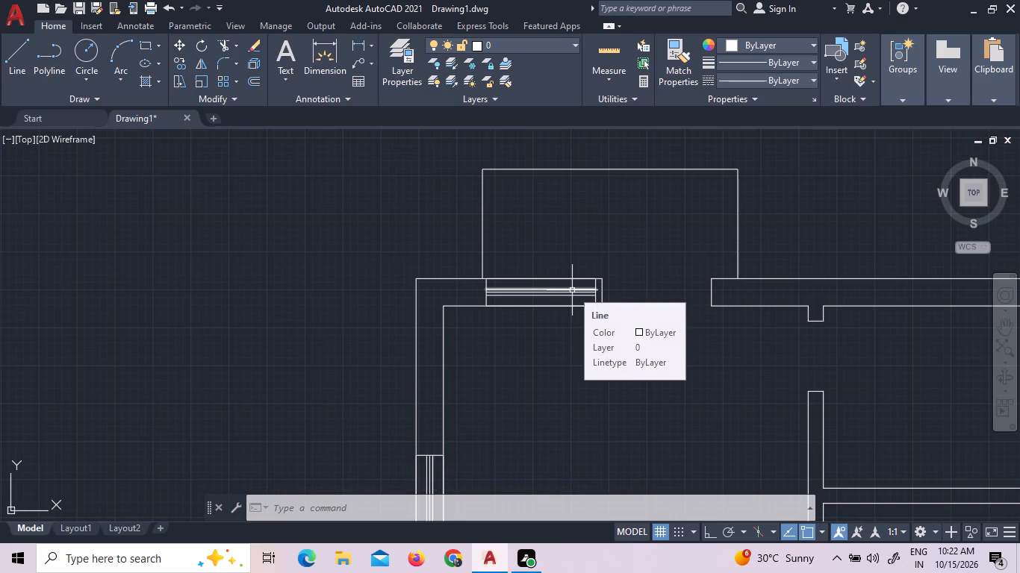
scroll(571, 291, down, 2)
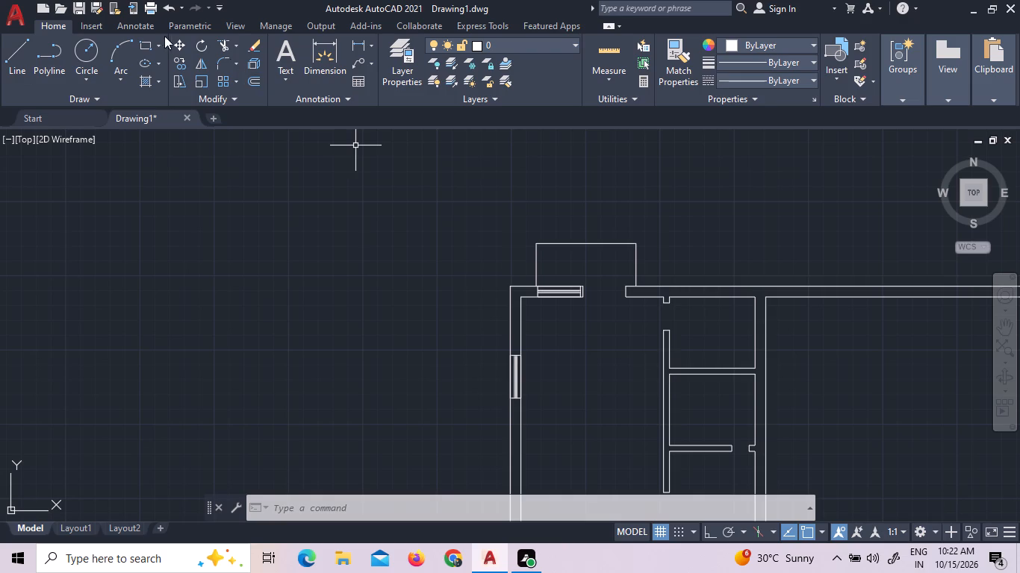
click(146, 47)
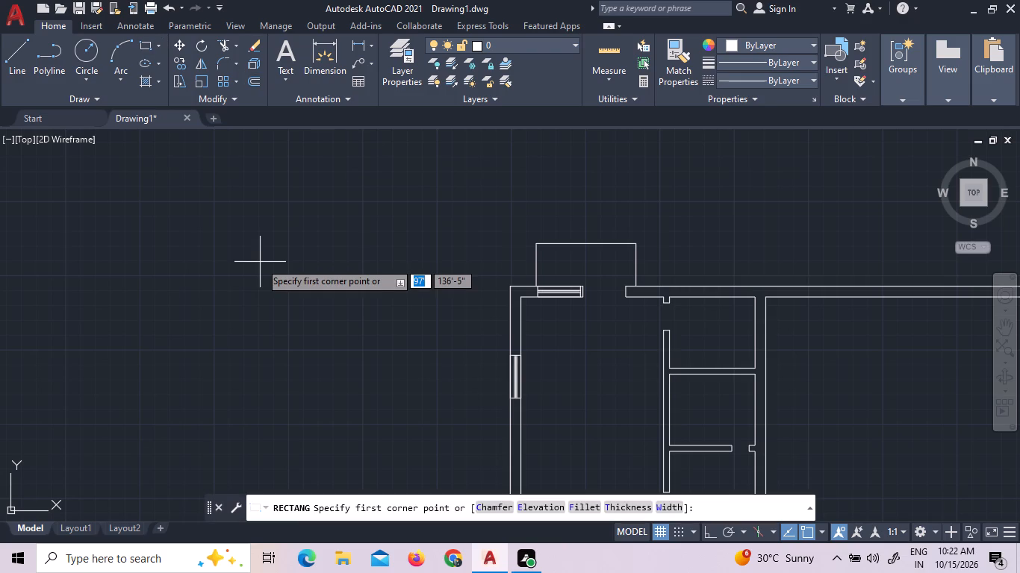
click(221, 256)
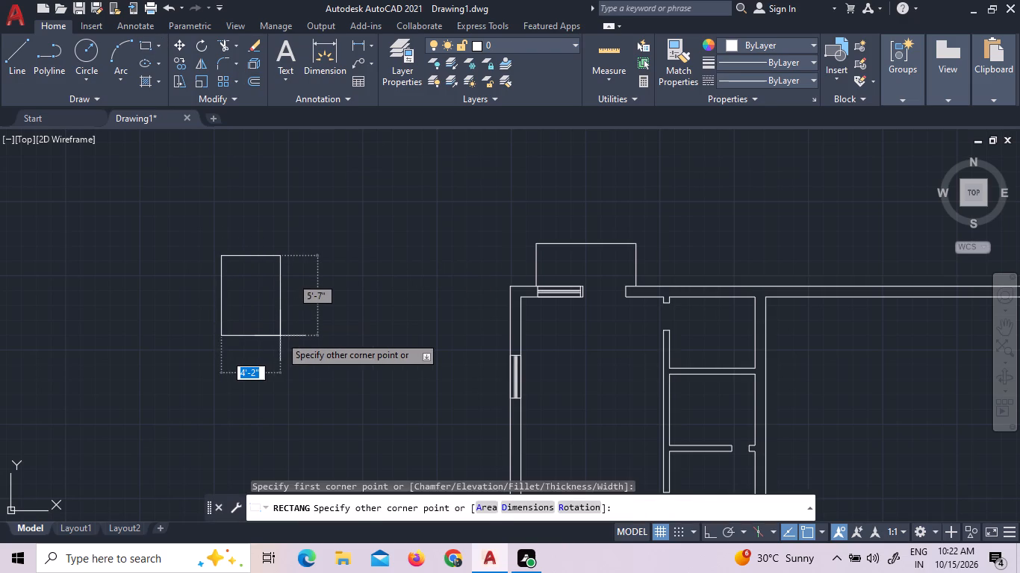
key(9)
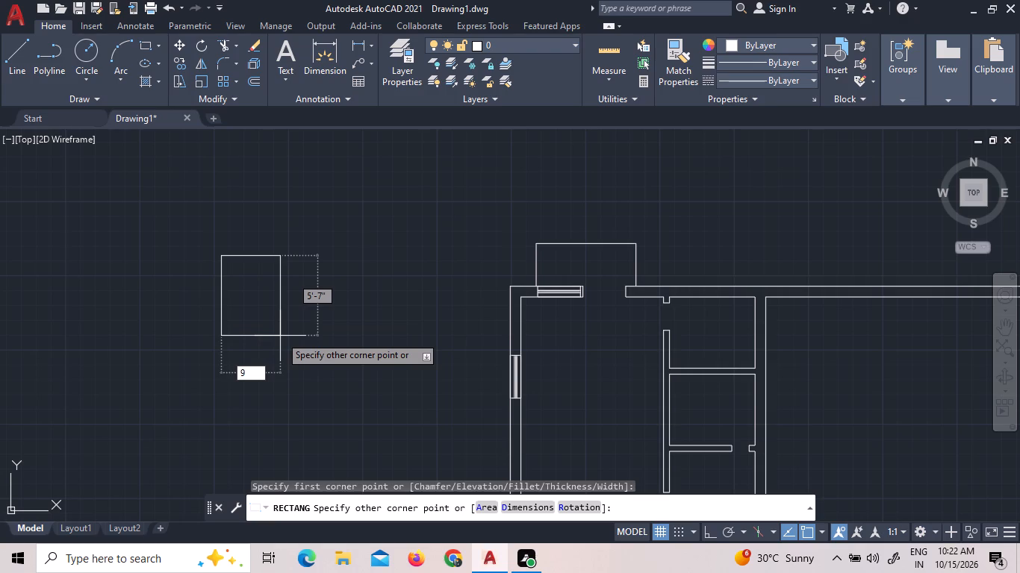
click(508, 504)
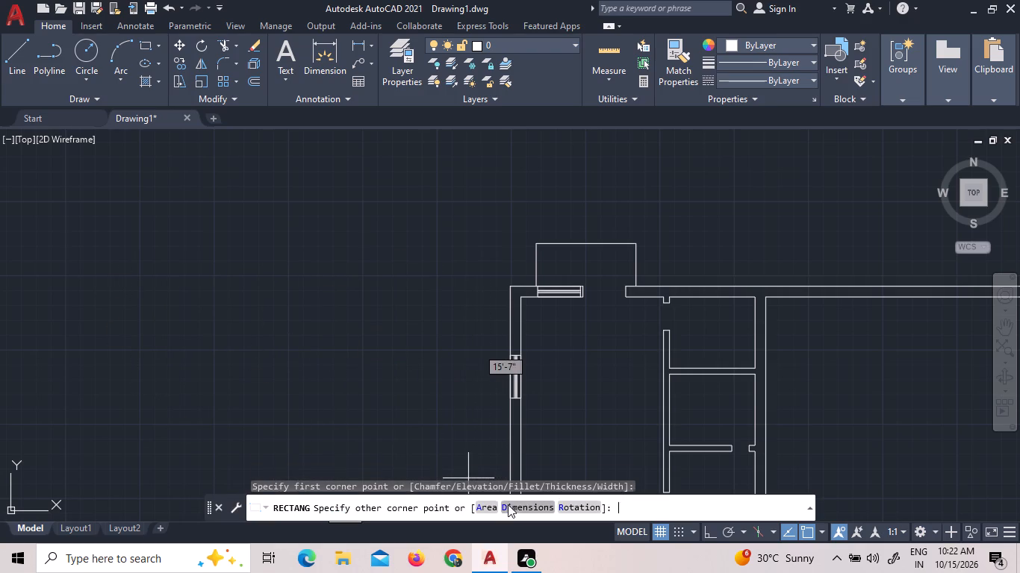
click(199, 214)
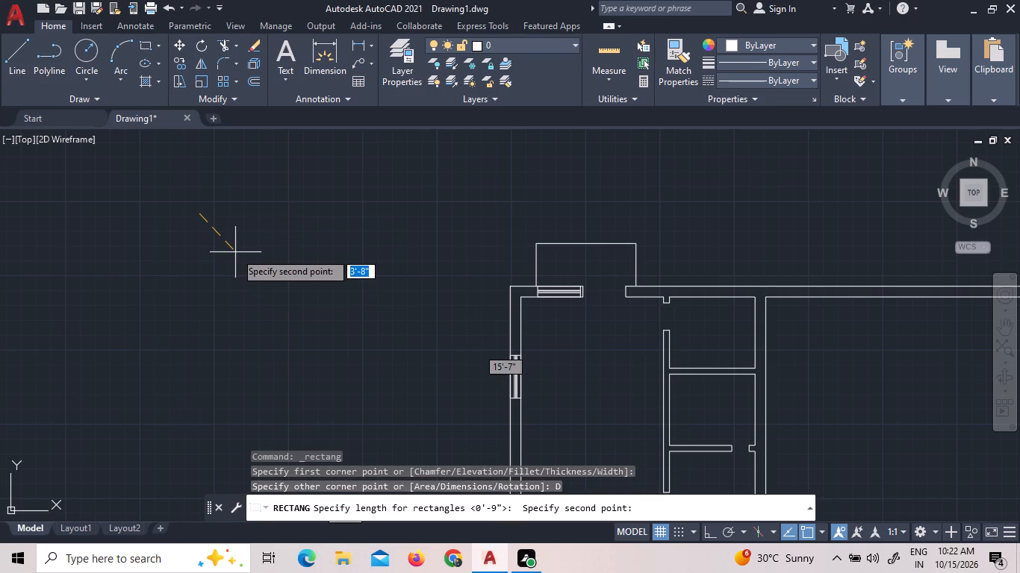
text(9")
key(Return)
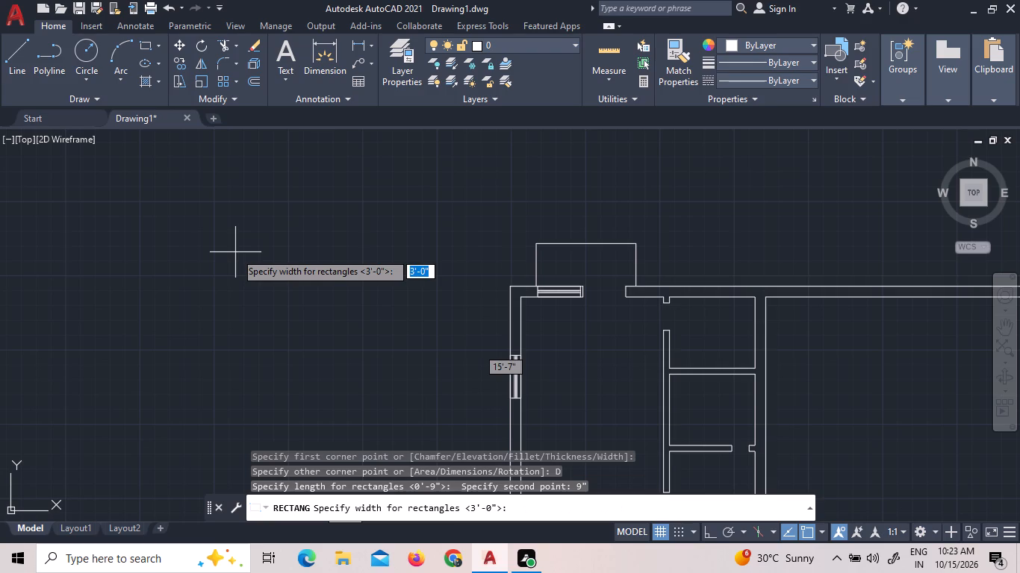
text(1')
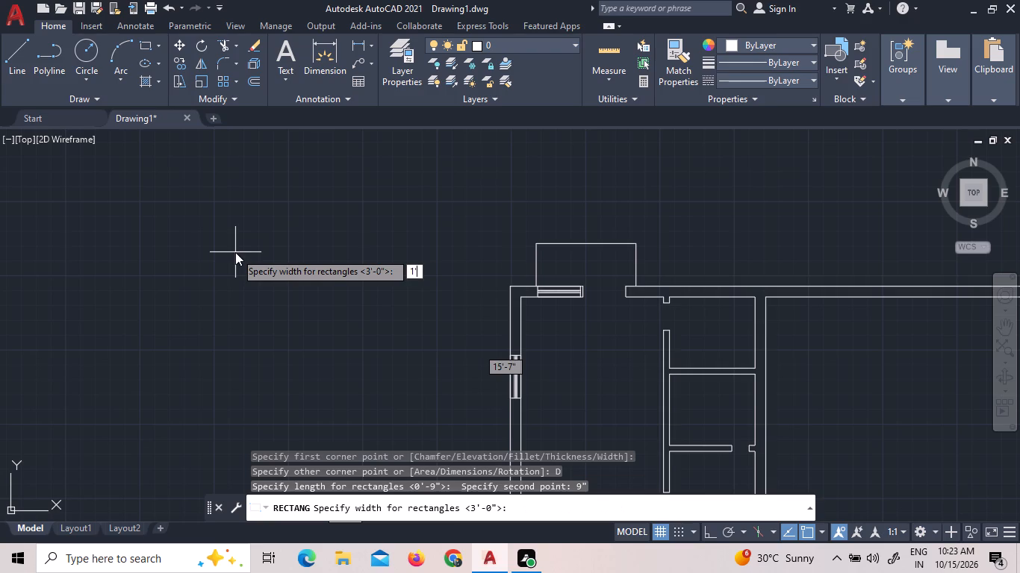
key(Return)
click(240, 305)
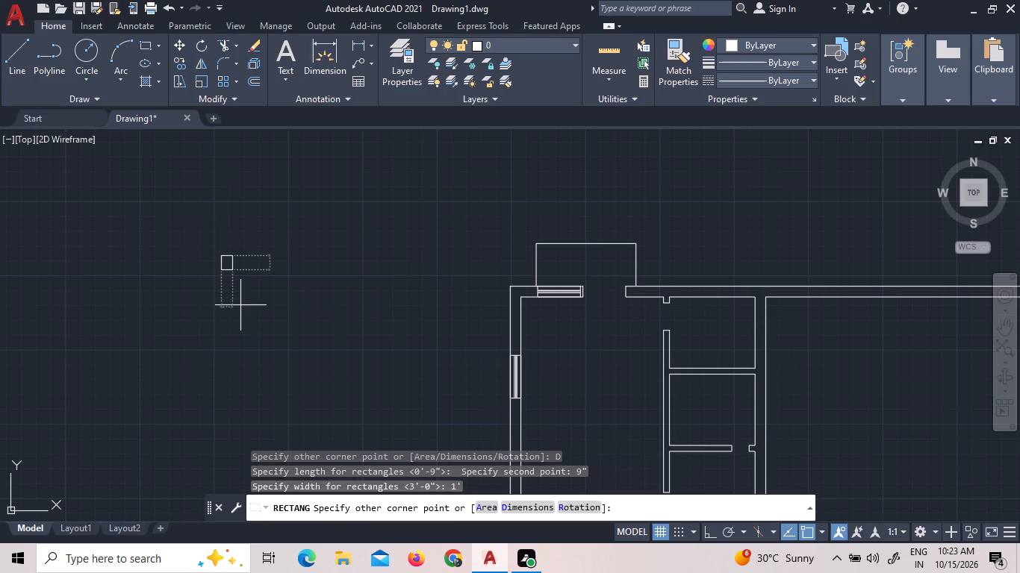
Draw a vertical centre line in the new 9" by 1' rectangle, from its top edge's midpoint to its bottom edge's midpoint.
scroll(235, 272, up, 3)
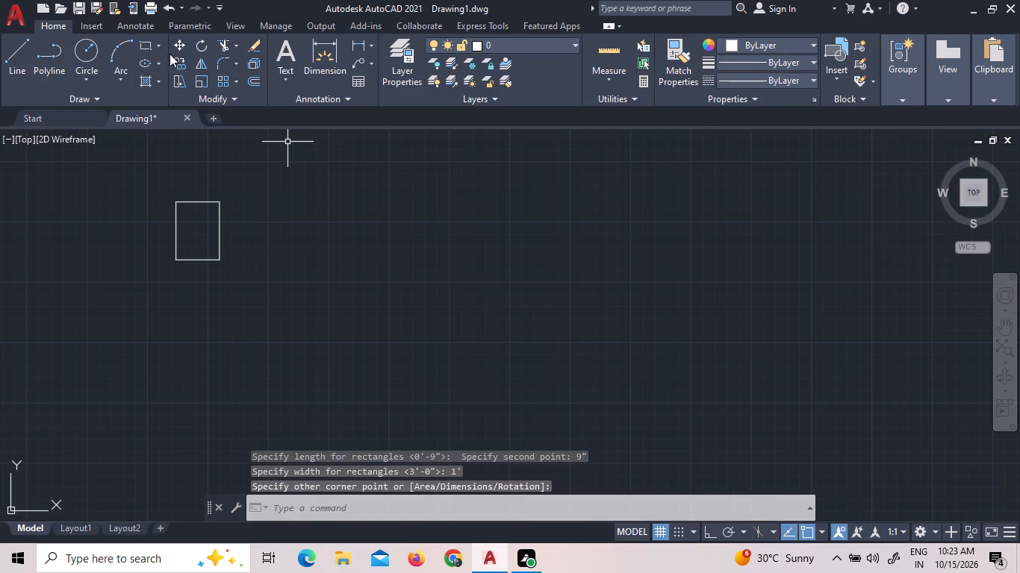
click(2, 55)
click(19, 61)
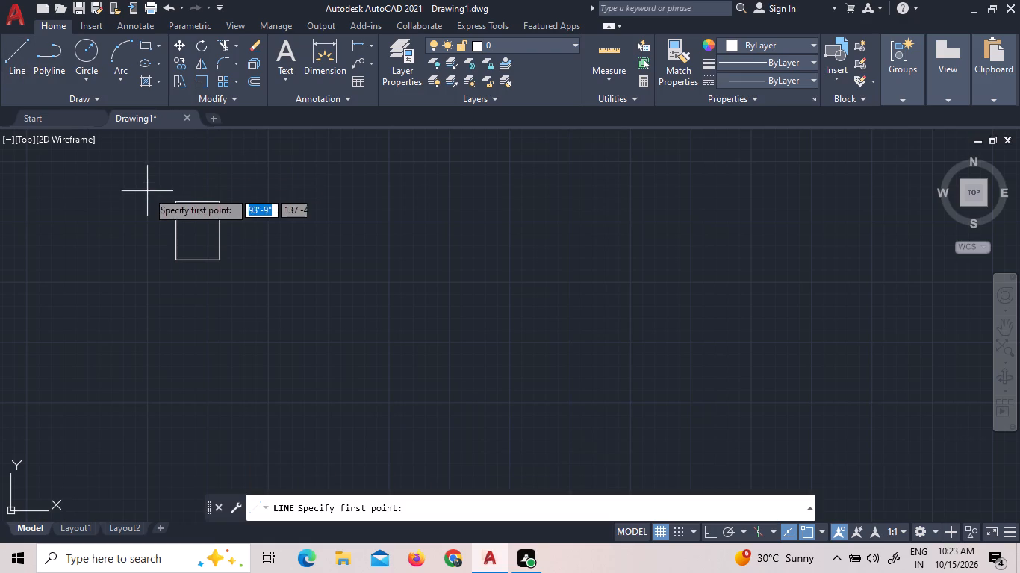
double_click(201, 203)
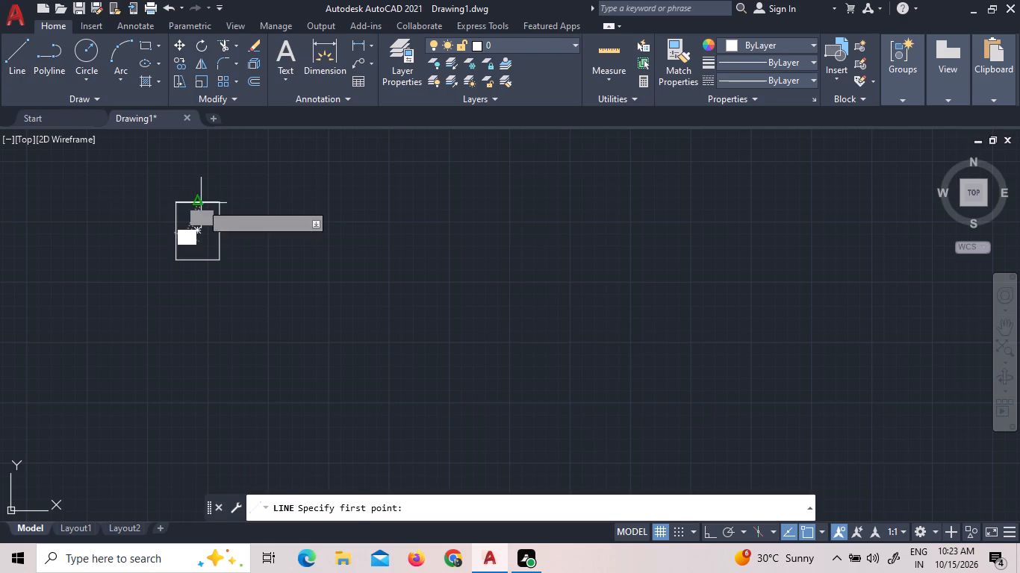
scroll(202, 262, up, 2)
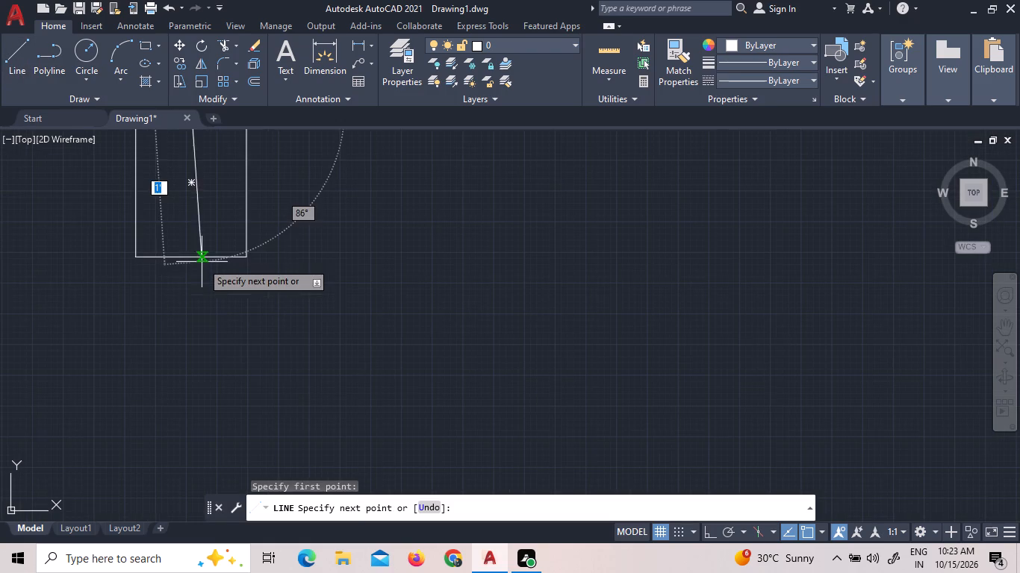
click(190, 261)
right_click(208, 255)
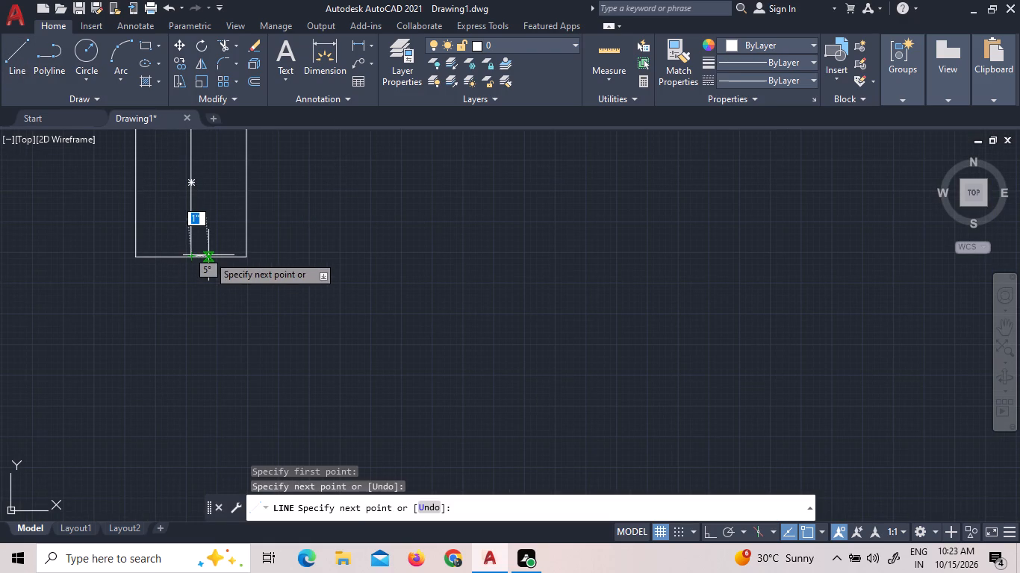
click(213, 262)
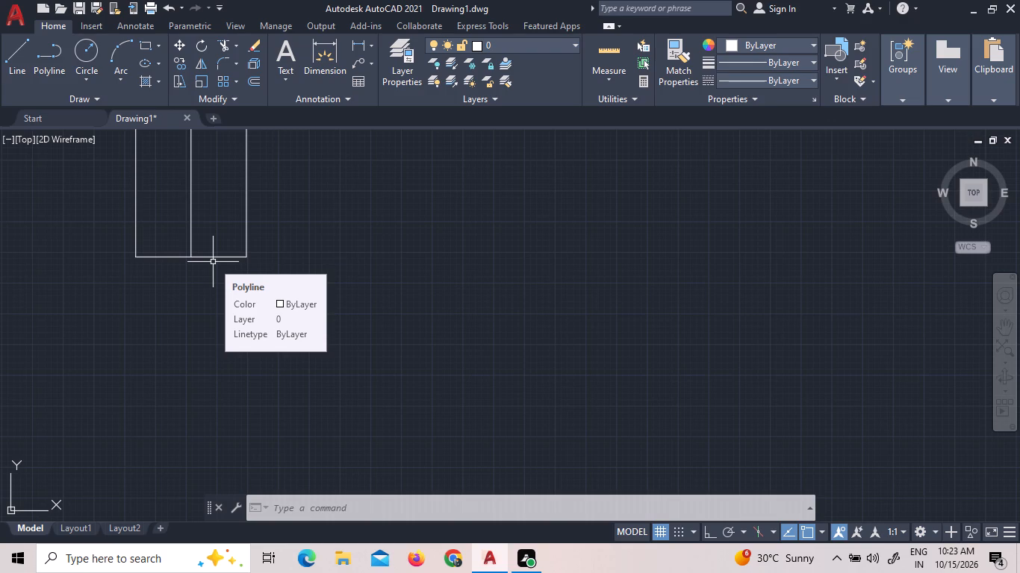
Offset the small rectangle's centre line by 0.5" to both the left and the right.
scroll(213, 262, down, 2)
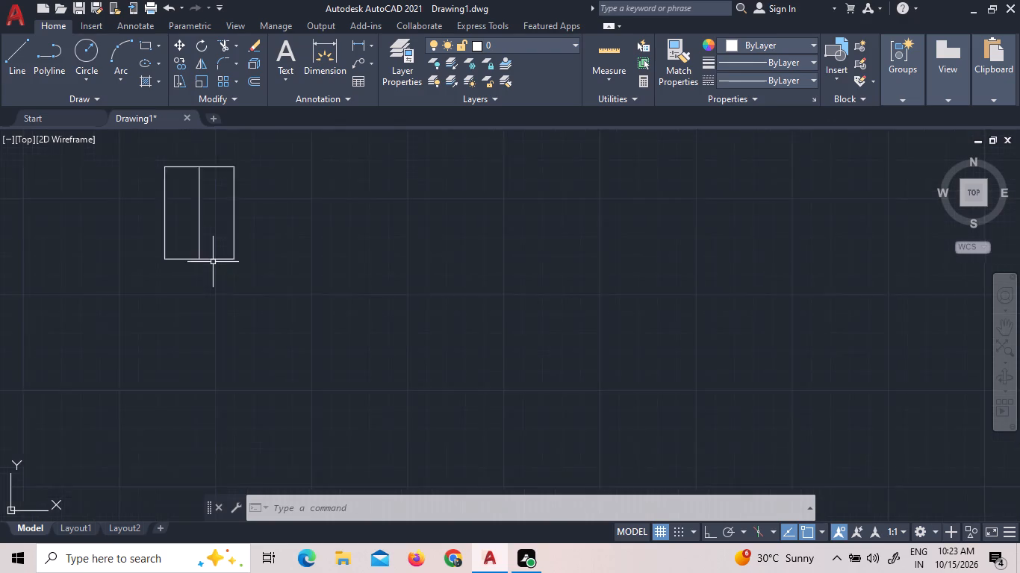
scroll(213, 262, down, 1)
scroll(196, 239, up, 2)
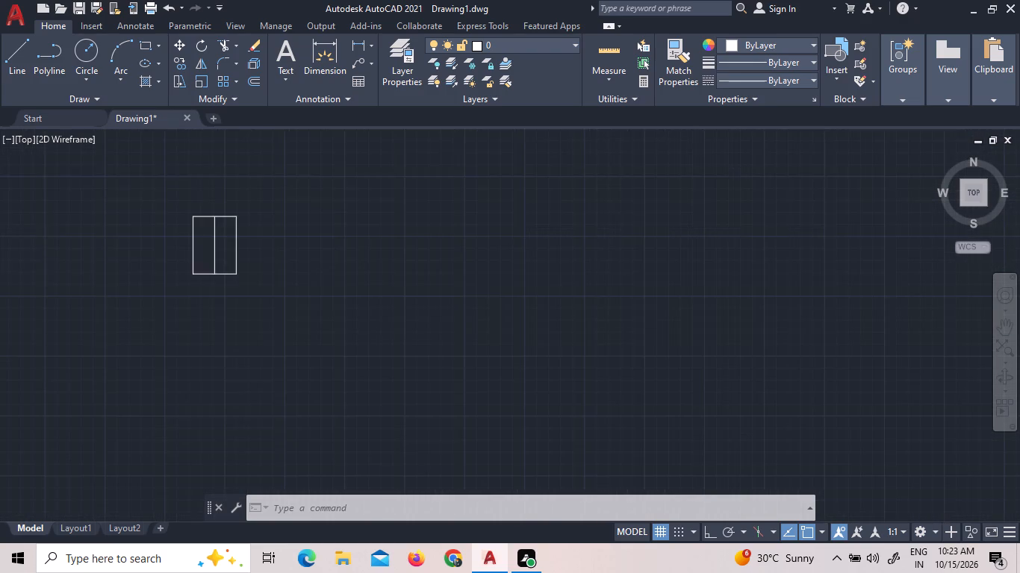
click(254, 76)
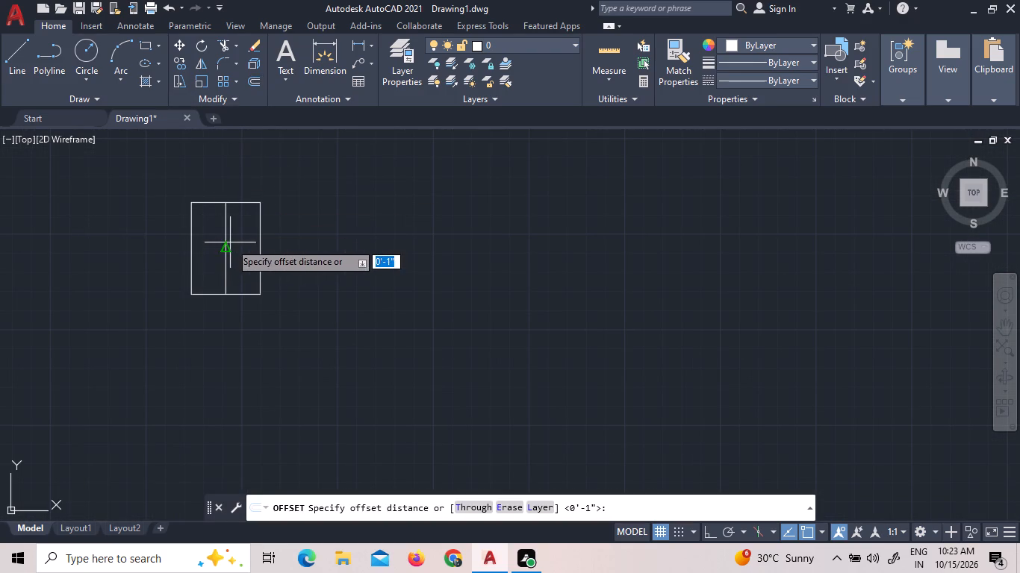
click(225, 247)
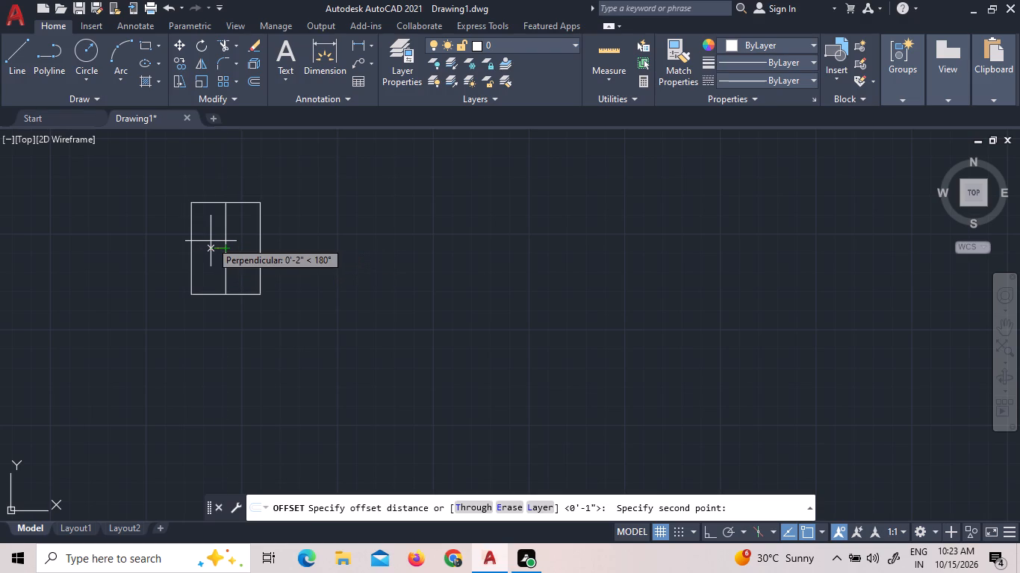
text(0.5)
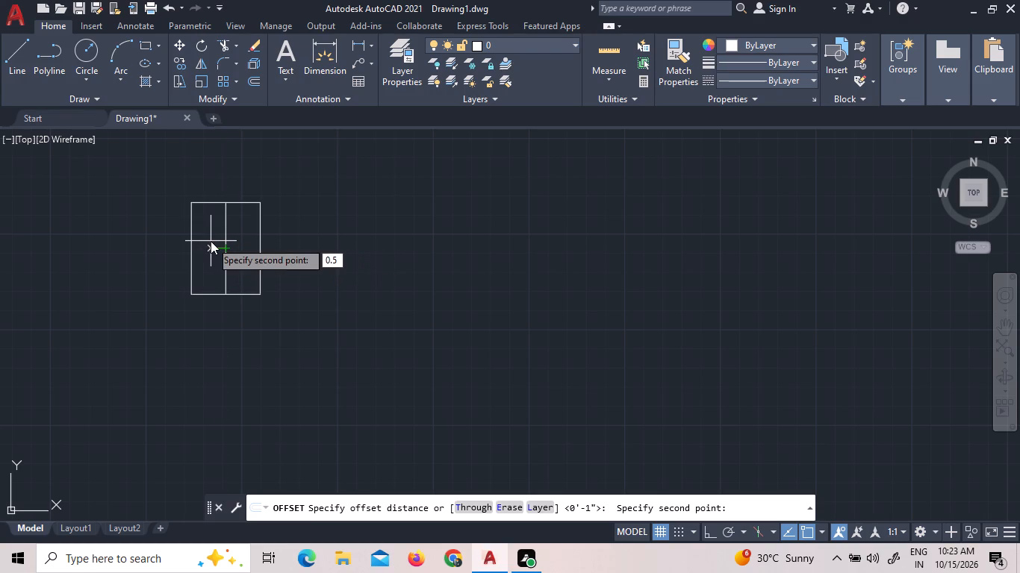
key(shift+quotedbl)
key(Return)
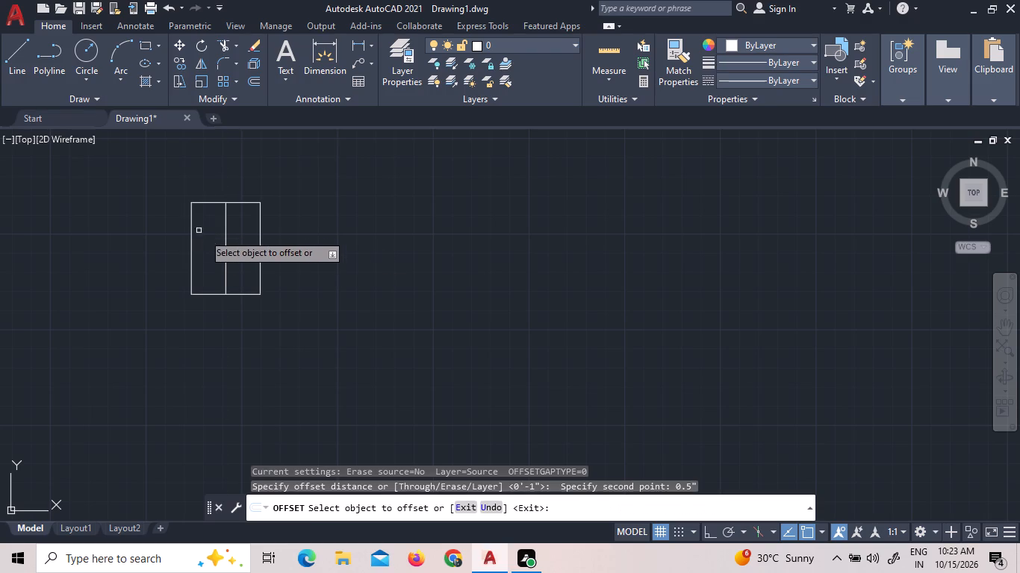
click(226, 245)
click(214, 248)
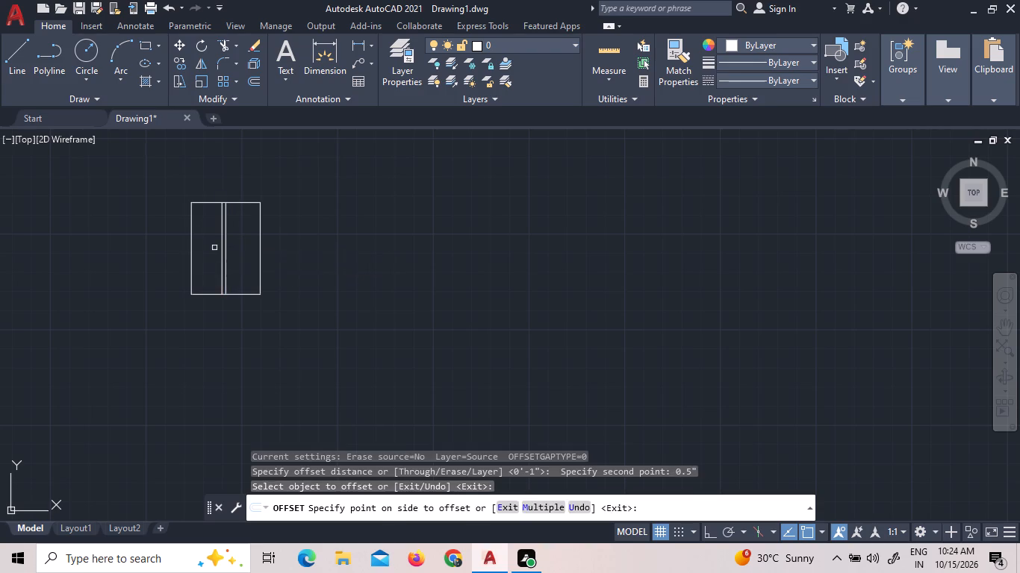
click(226, 251)
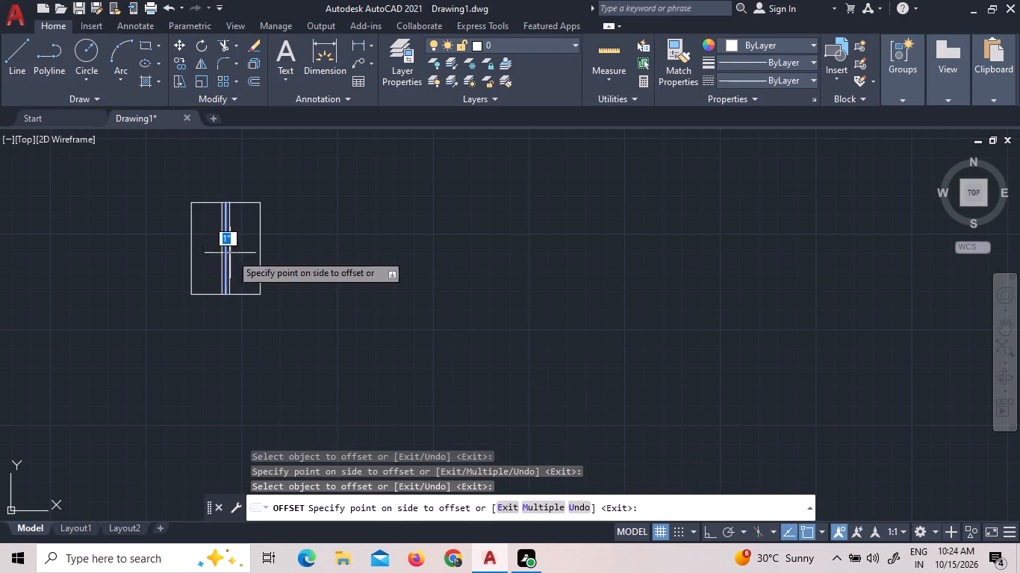
click(231, 254)
right_click(231, 254)
click(255, 269)
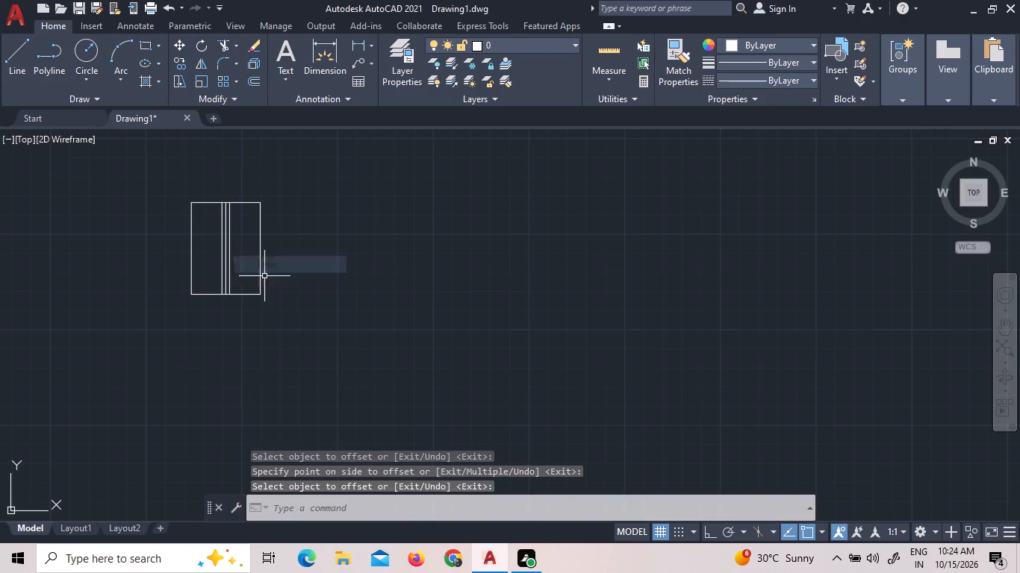
Copy the 9" by 1' window symbol to the empty space on its right.
click(282, 298)
click(183, 193)
right_click(183, 193)
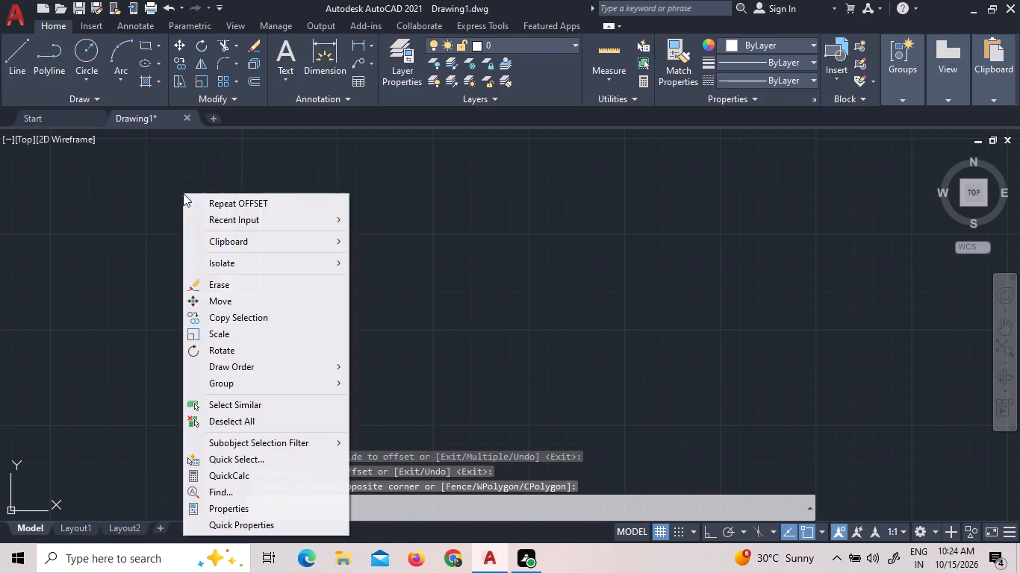
click(243, 319)
click(251, 309)
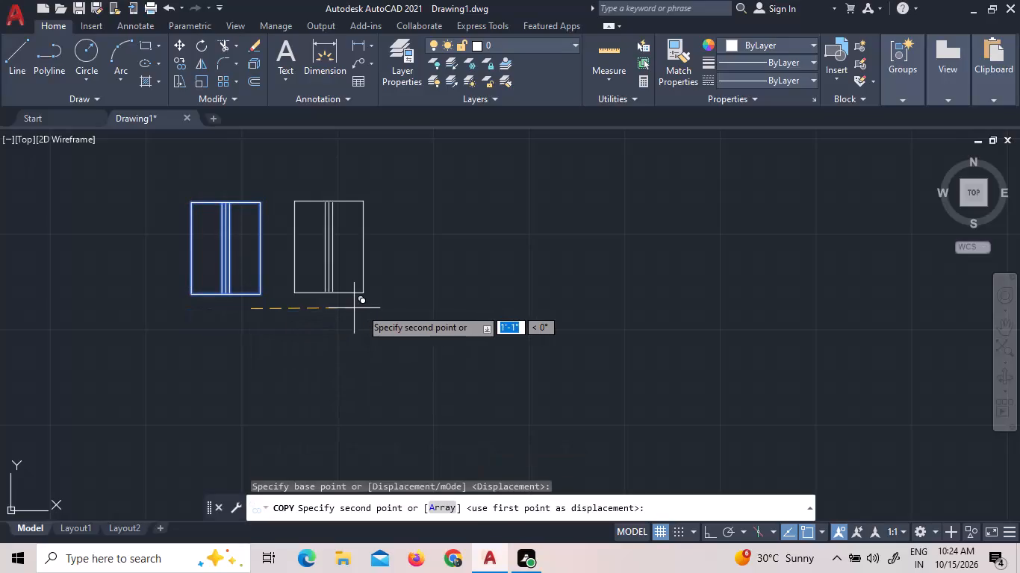
click(449, 313)
right_click(518, 292)
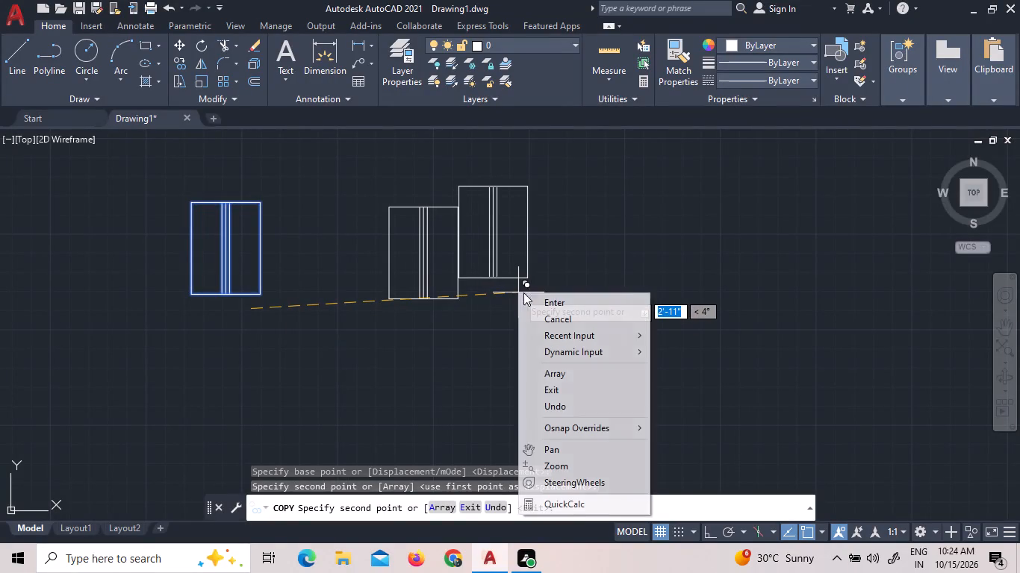
click(544, 299)
Rotate the copied window symbol 90° clockwise about its lower-right corner, with Ortho on, so that it lies horizontally.
click(473, 301)
click(369, 198)
right_click(373, 203)
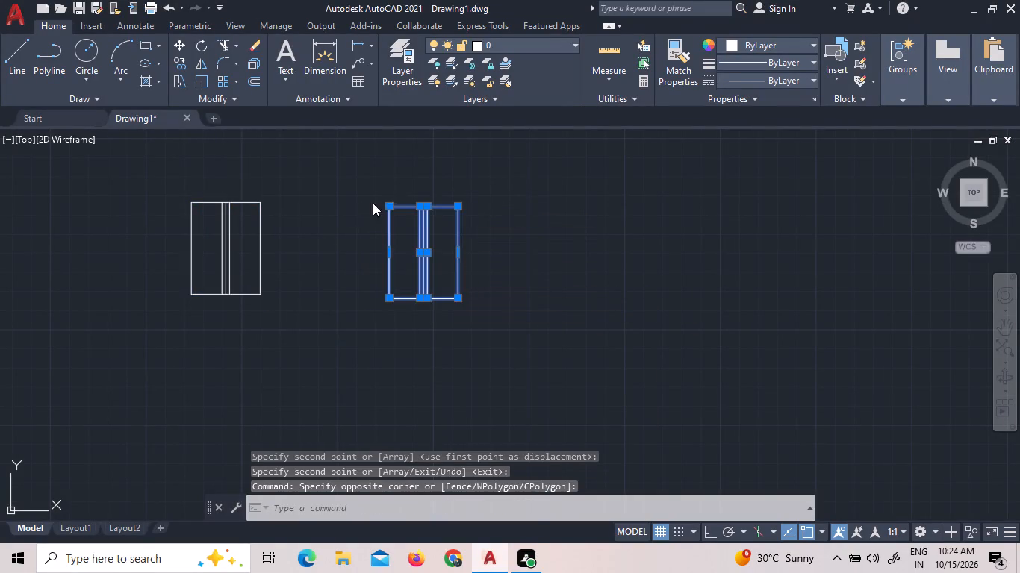
click(465, 357)
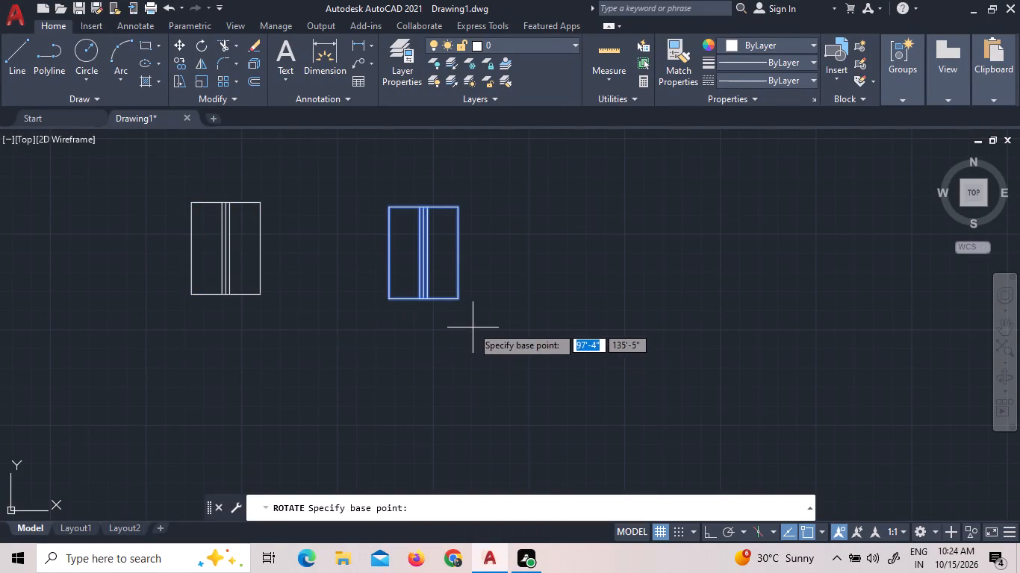
click(461, 301)
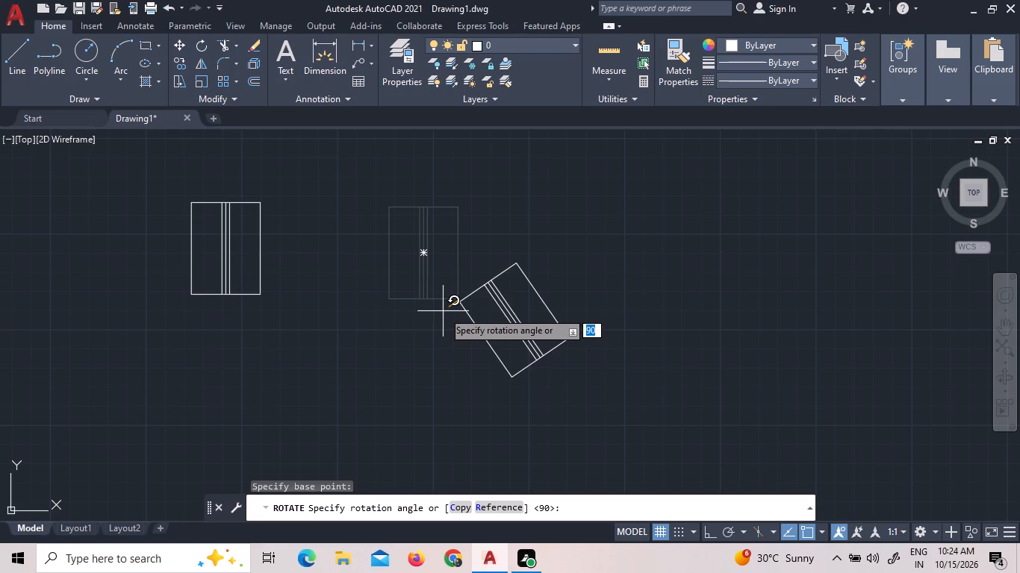
key(F8)
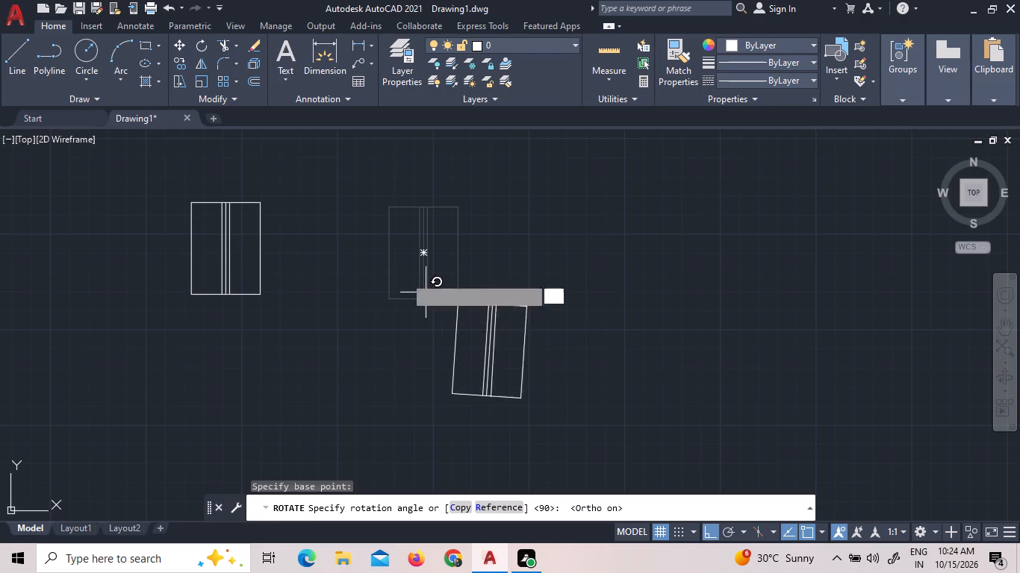
click(456, 334)
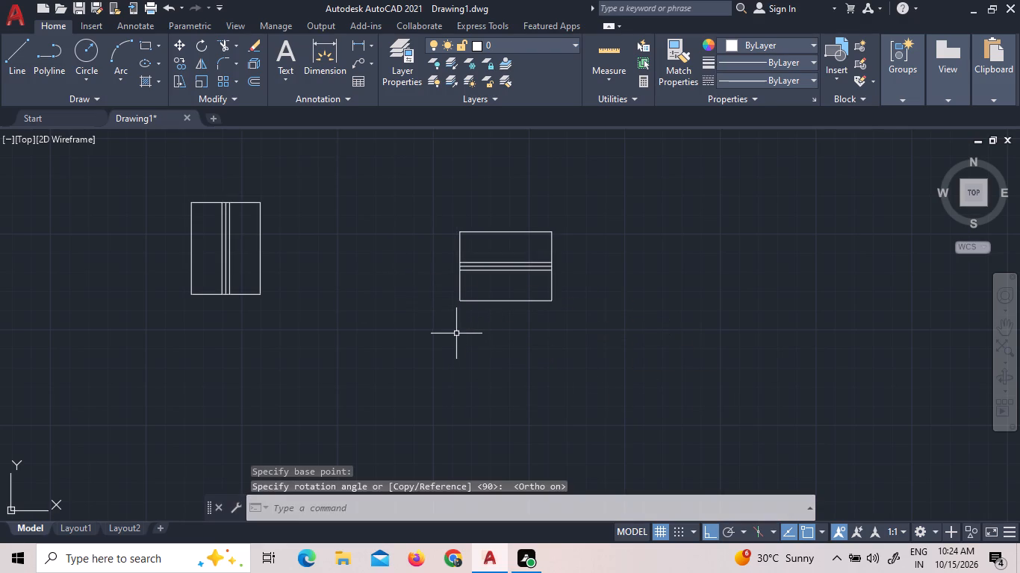
Move the horizontal 1' window symbol by its centre line's right end into the top wall above the small upper room, with Ortho off.
click(583, 310)
click(409, 200)
right_click(409, 200)
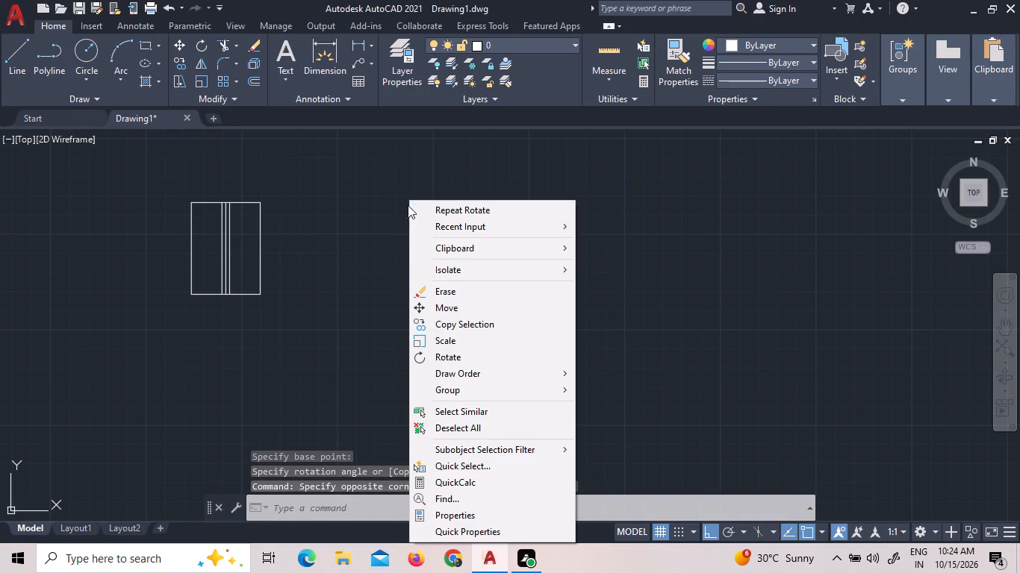
click(464, 315)
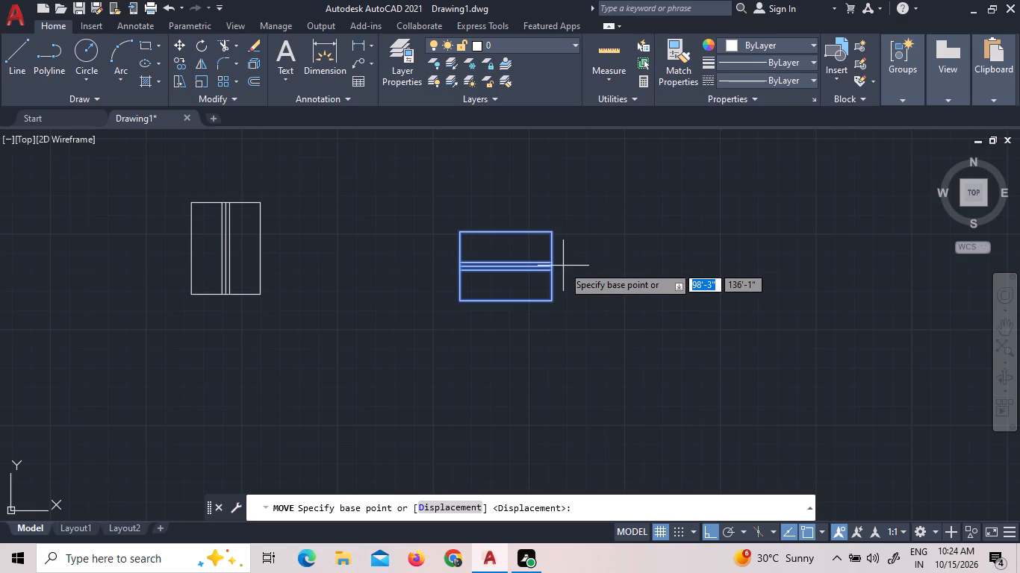
scroll(552, 264, up, 4)
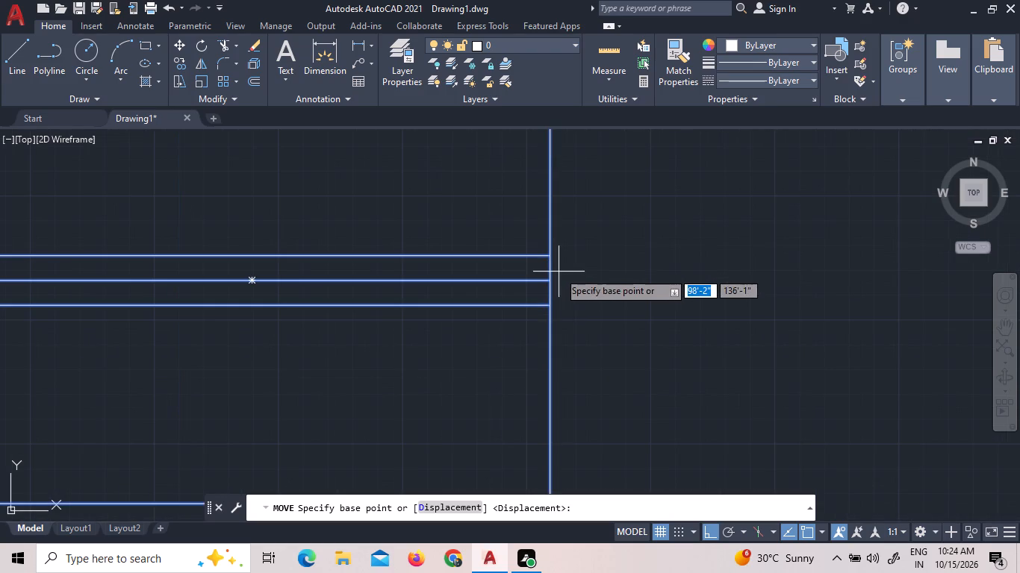
click(552, 278)
scroll(711, 323, down, 5)
scroll(531, 284, down, 5)
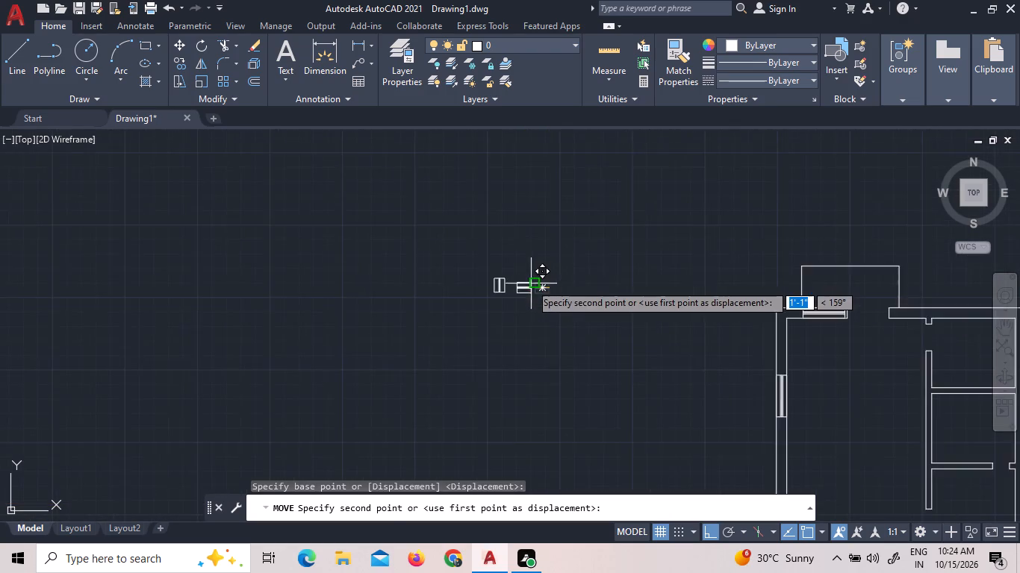
scroll(529, 284, down, 2)
scroll(776, 301, up, 3)
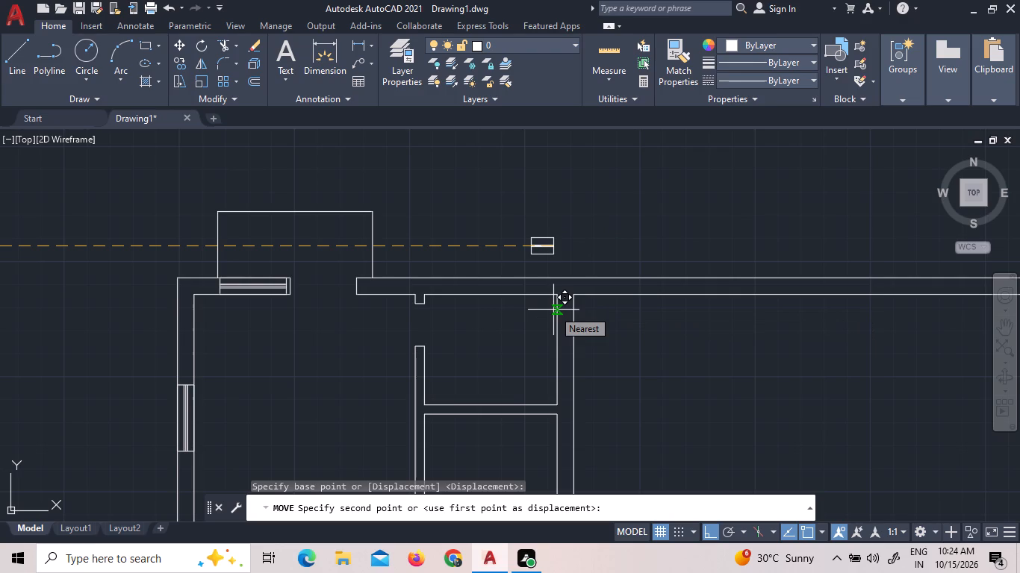
key(F8)
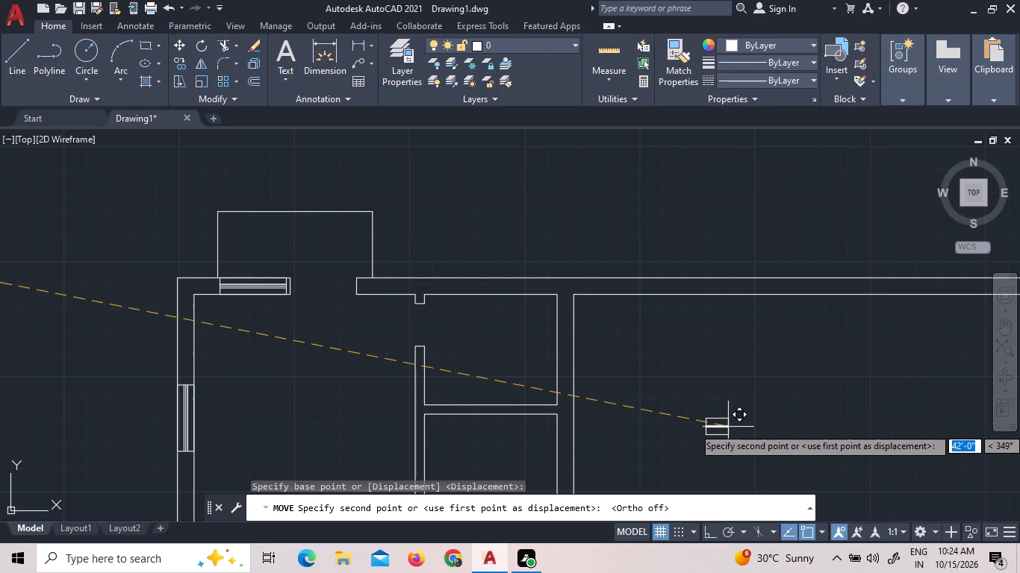
scroll(492, 315, up, 1)
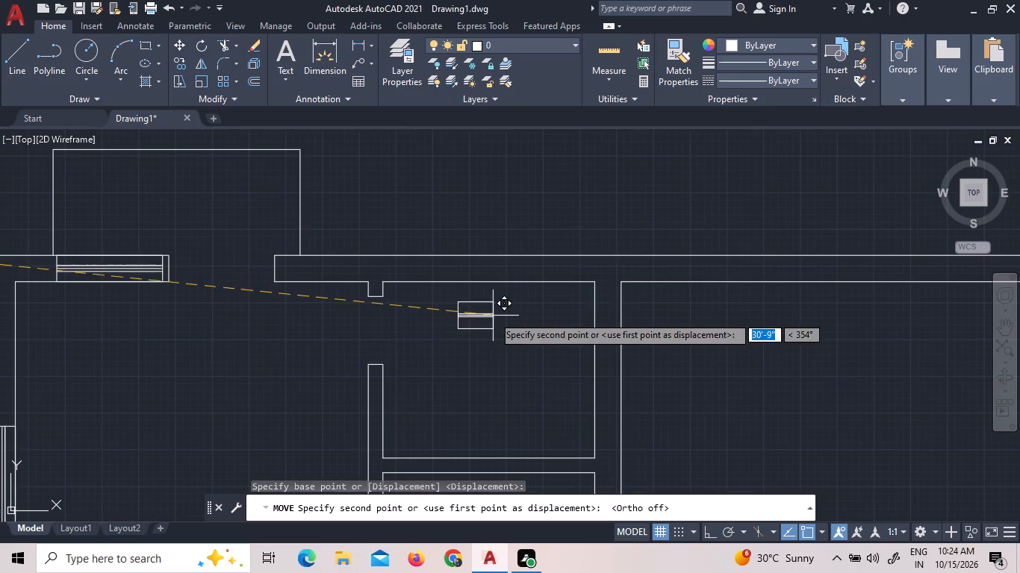
scroll(491, 274, up, 3)
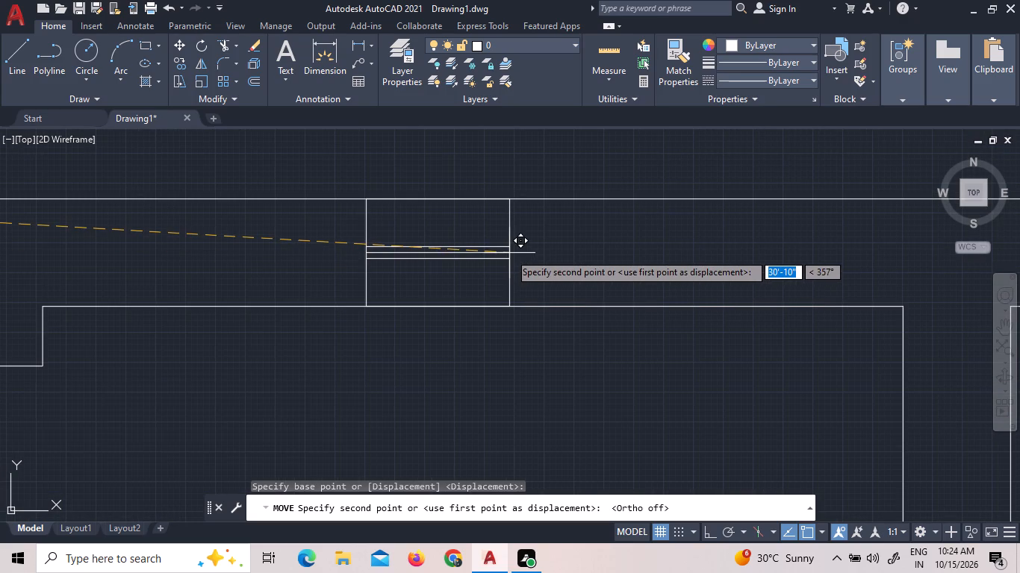
scroll(509, 253, up, 1)
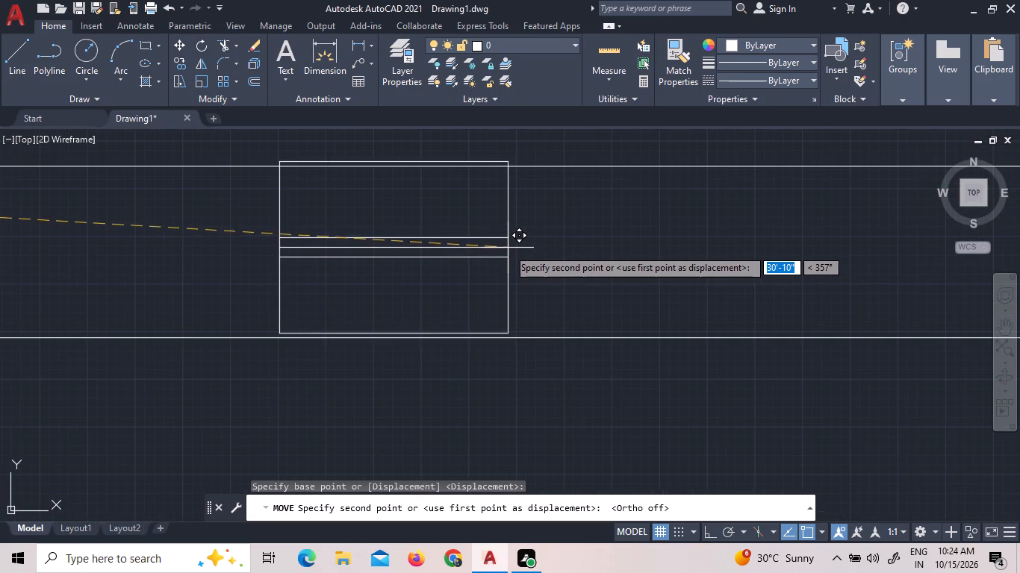
scroll(509, 253, up, 2)
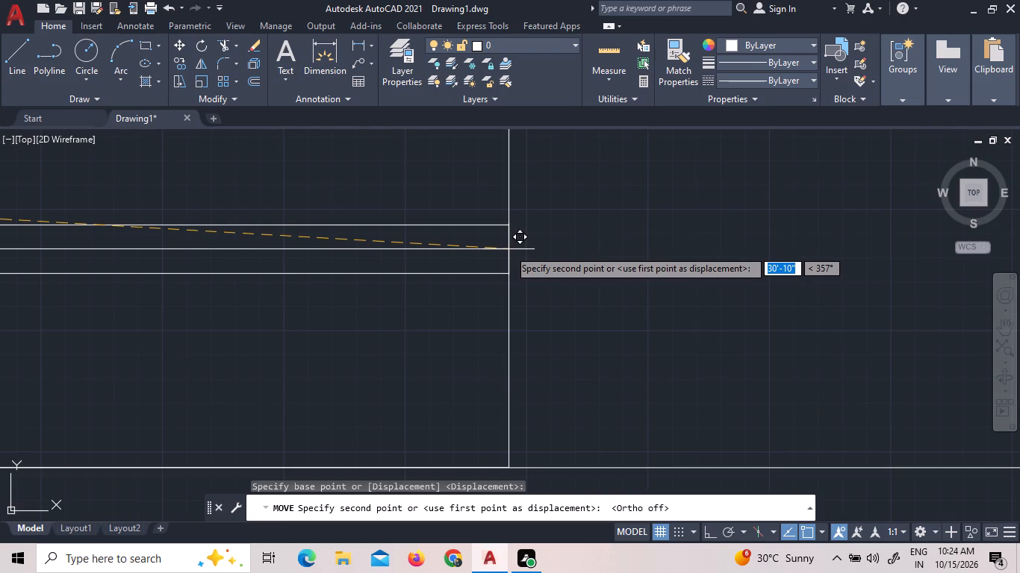
click(509, 249)
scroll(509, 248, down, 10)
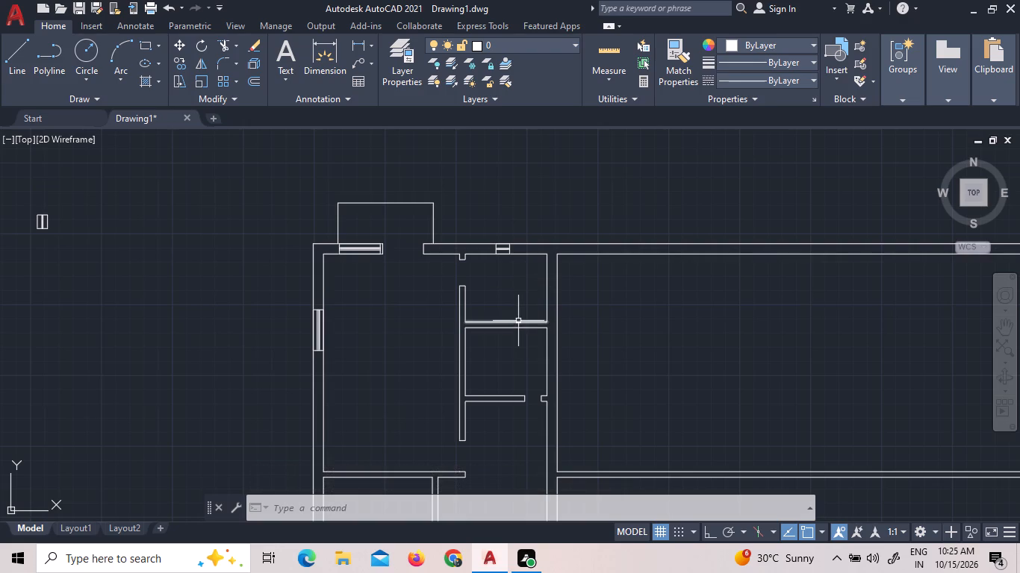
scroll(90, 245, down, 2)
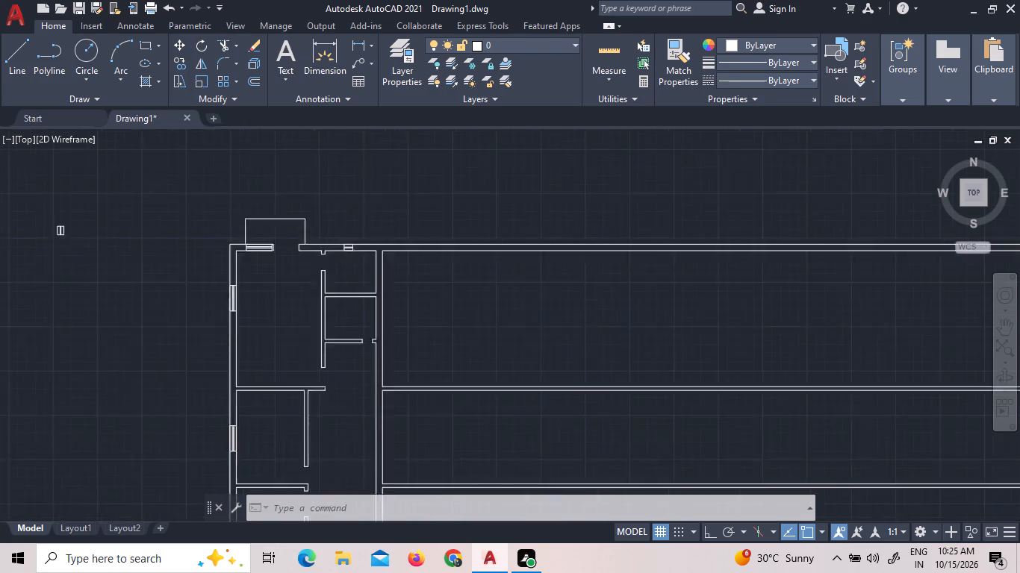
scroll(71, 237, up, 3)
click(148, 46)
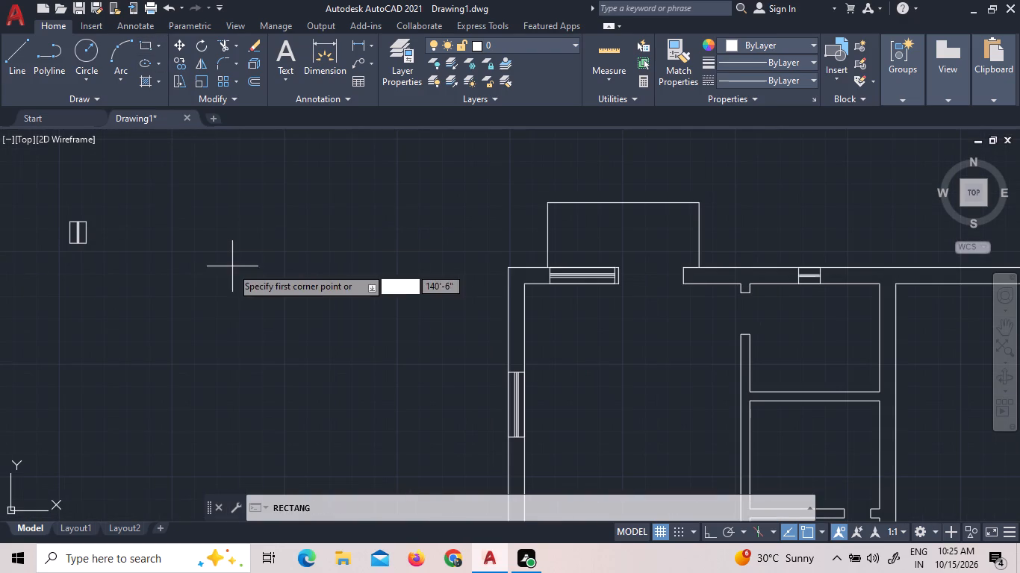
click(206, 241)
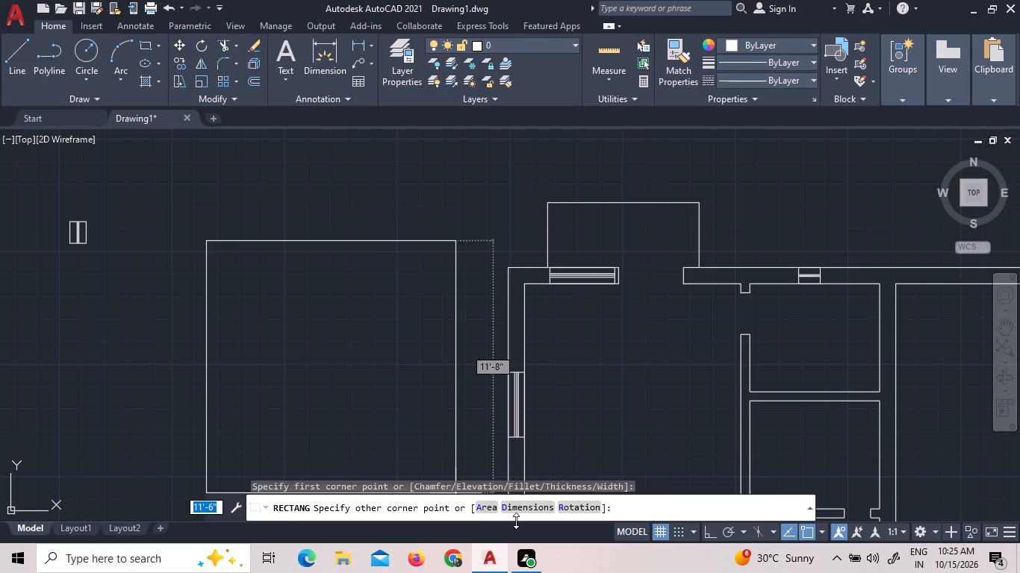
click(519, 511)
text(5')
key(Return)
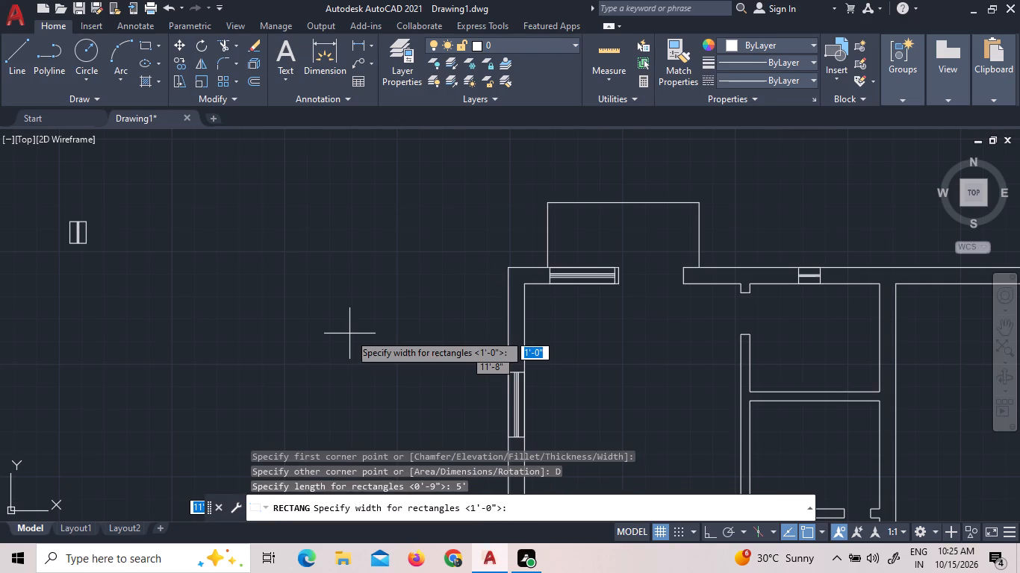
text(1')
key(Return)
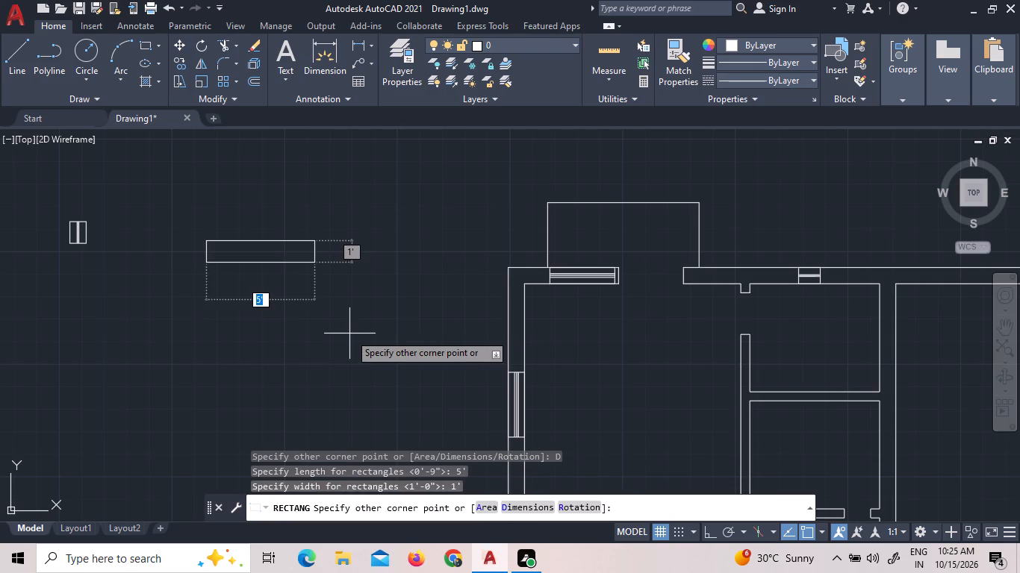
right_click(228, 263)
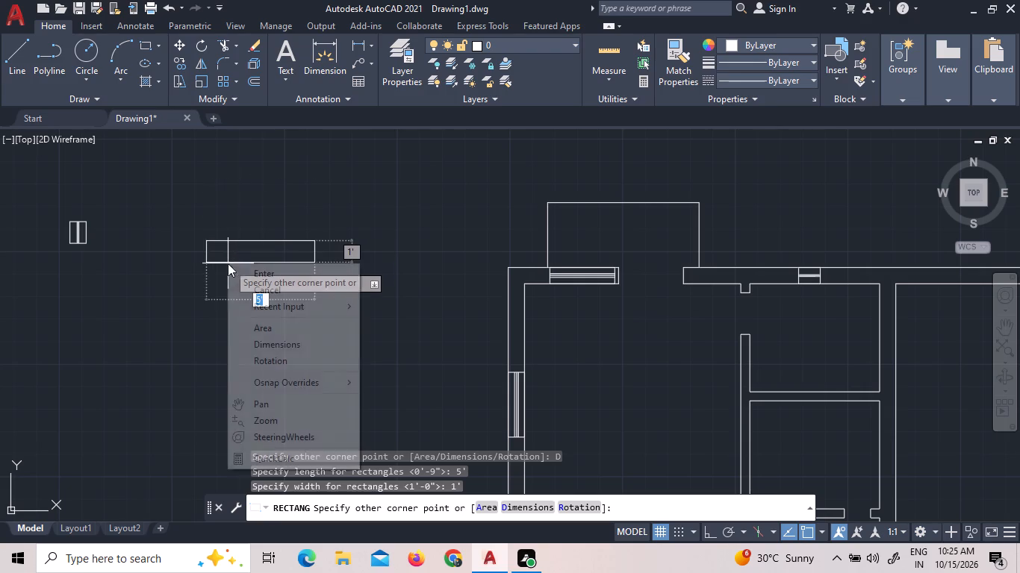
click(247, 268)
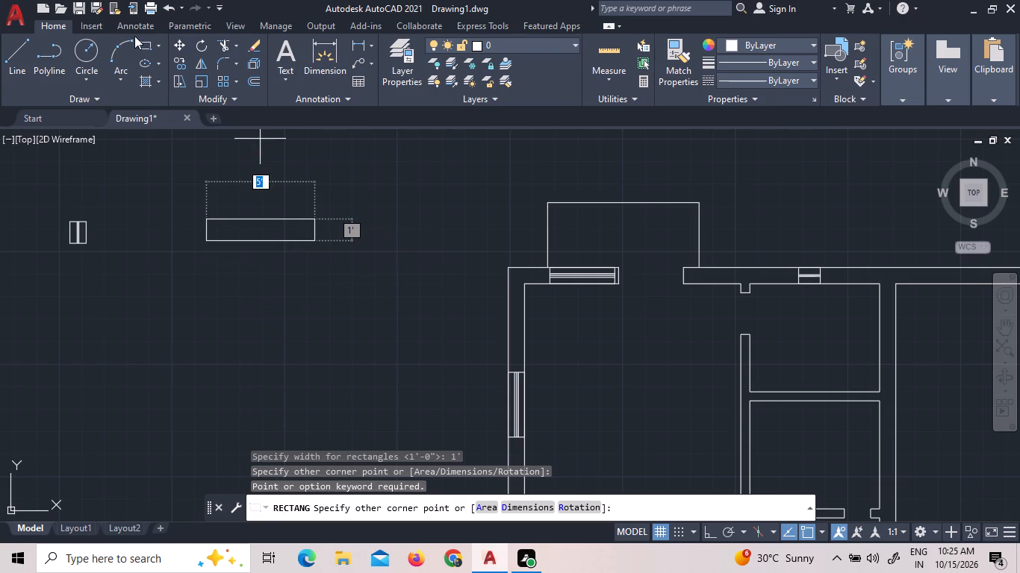
Draw a rectangle 5" long and 1' wide between the vertical window symbol and the plan, using the Dimensions option.
click(143, 43)
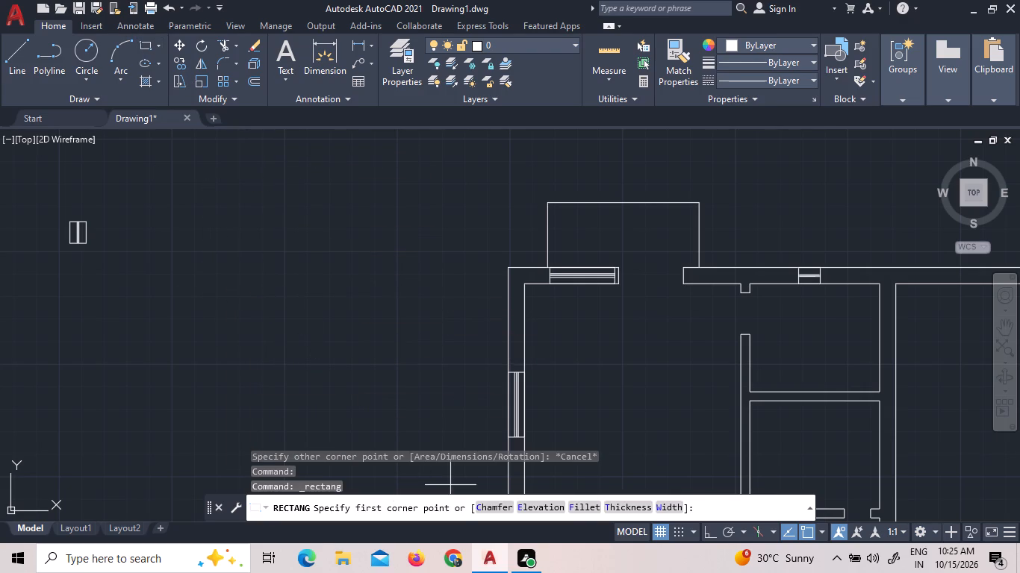
click(290, 254)
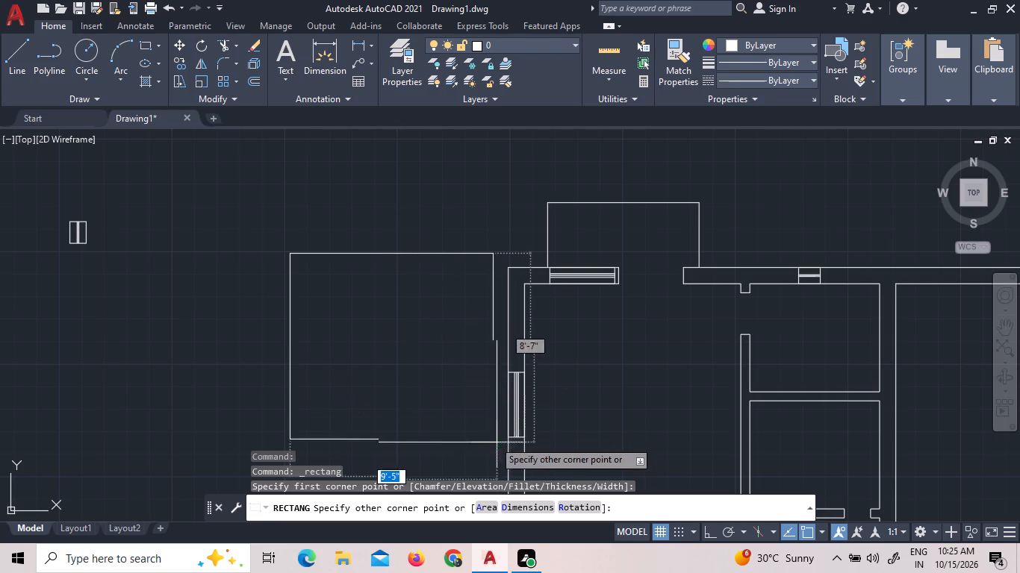
click(530, 509)
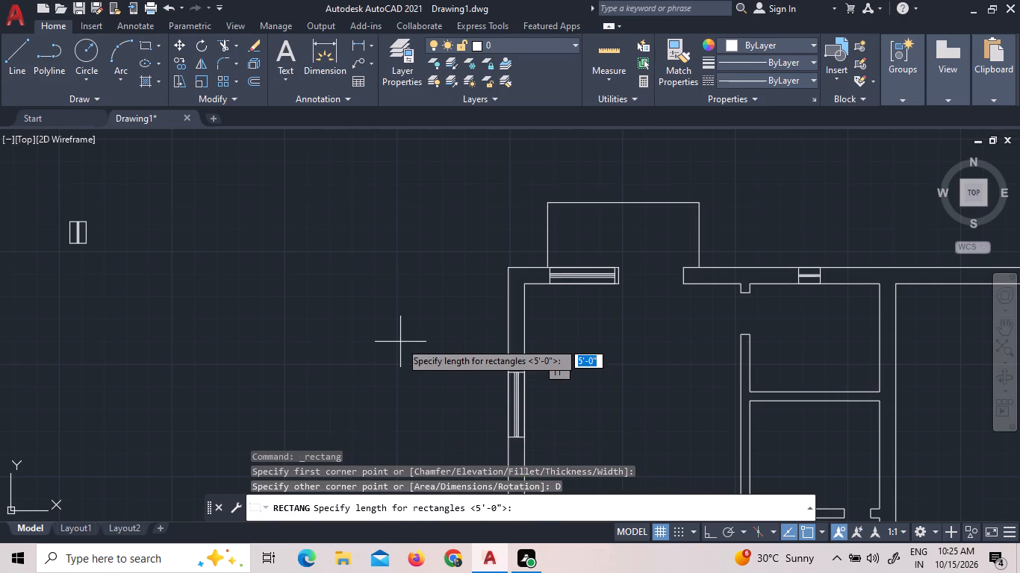
text(5")
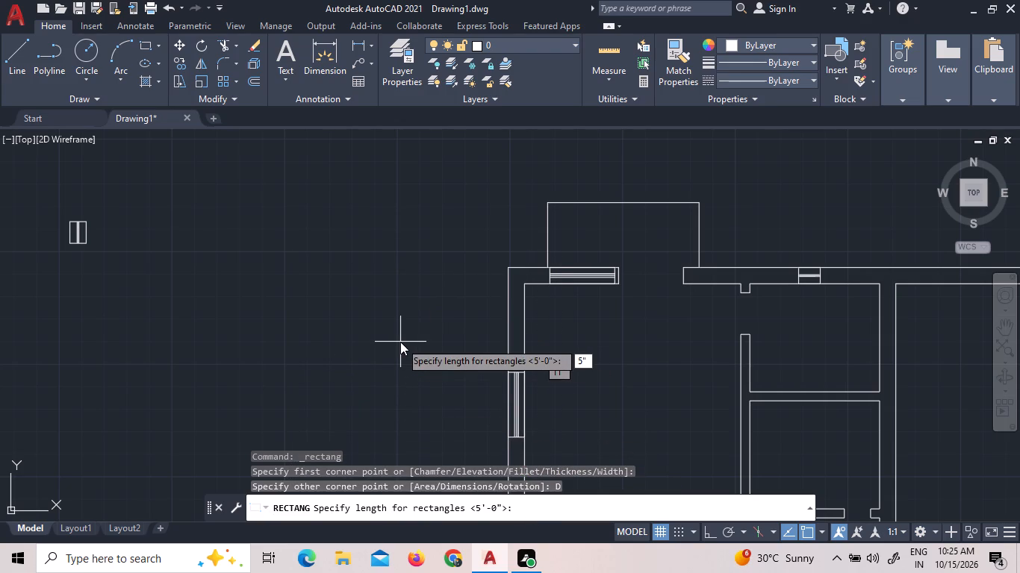
key(Return)
text(1')
key(Return)
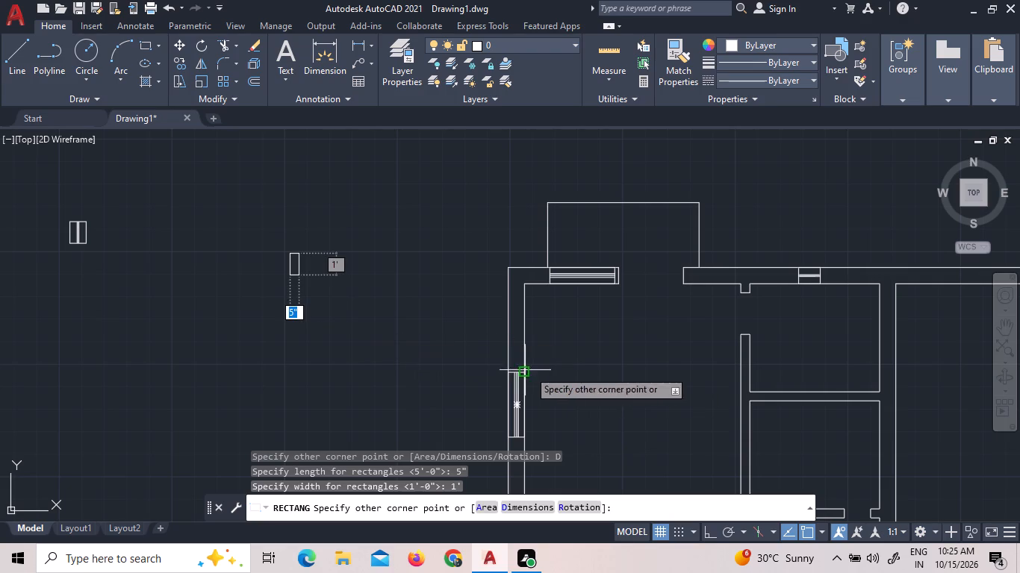
click(235, 356)
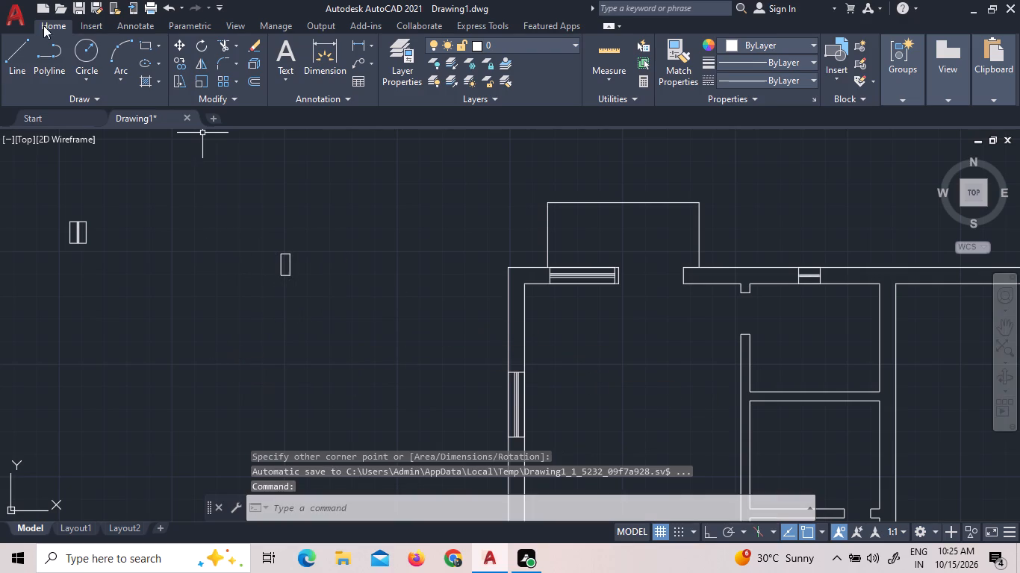
Draw a vertical centre line in the 5" by 1' rectangle, from its top edge's midpoint to its bottom edge's midpoint.
click(19, 59)
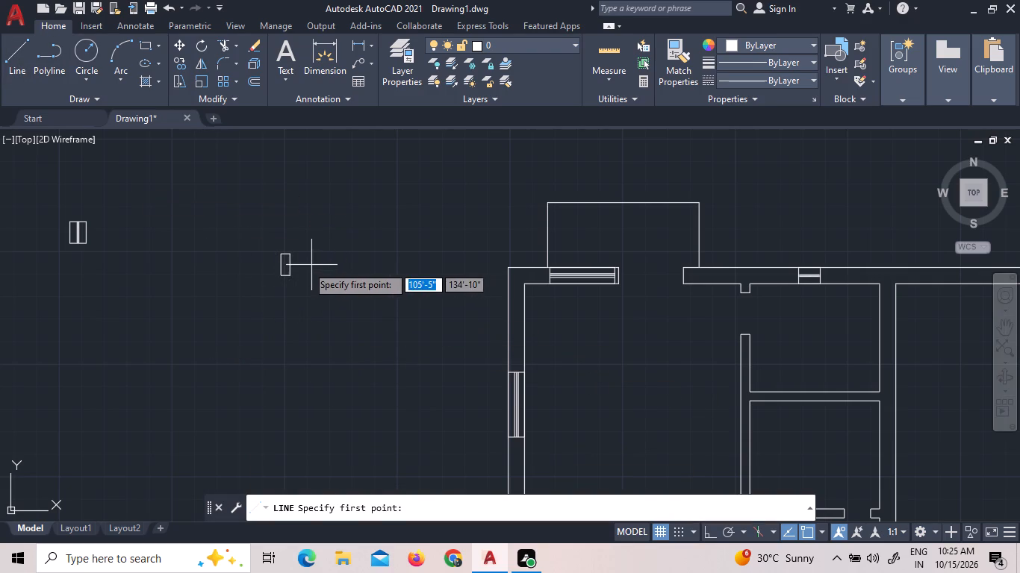
scroll(305, 266, up, 3)
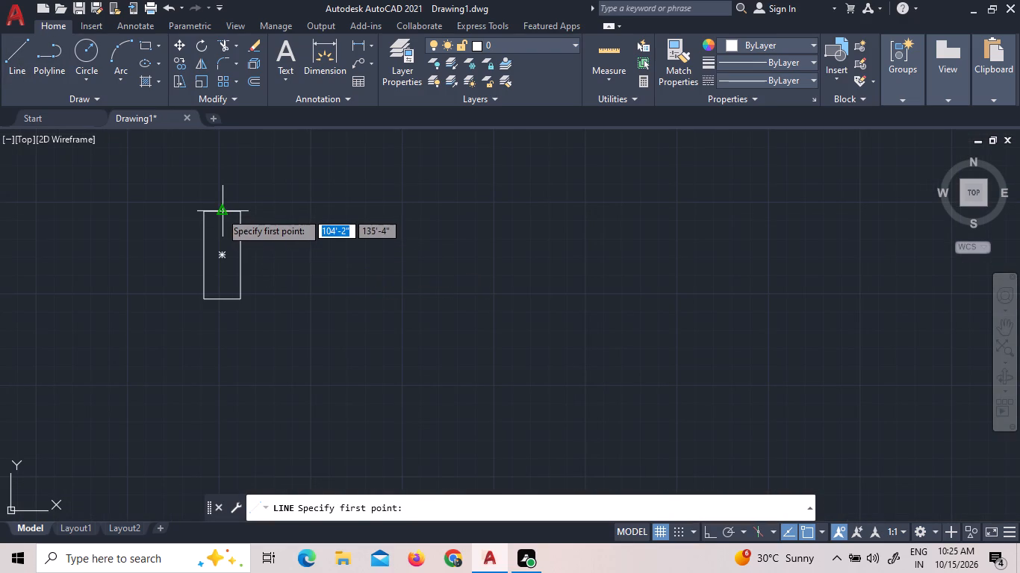
click(220, 212)
click(223, 296)
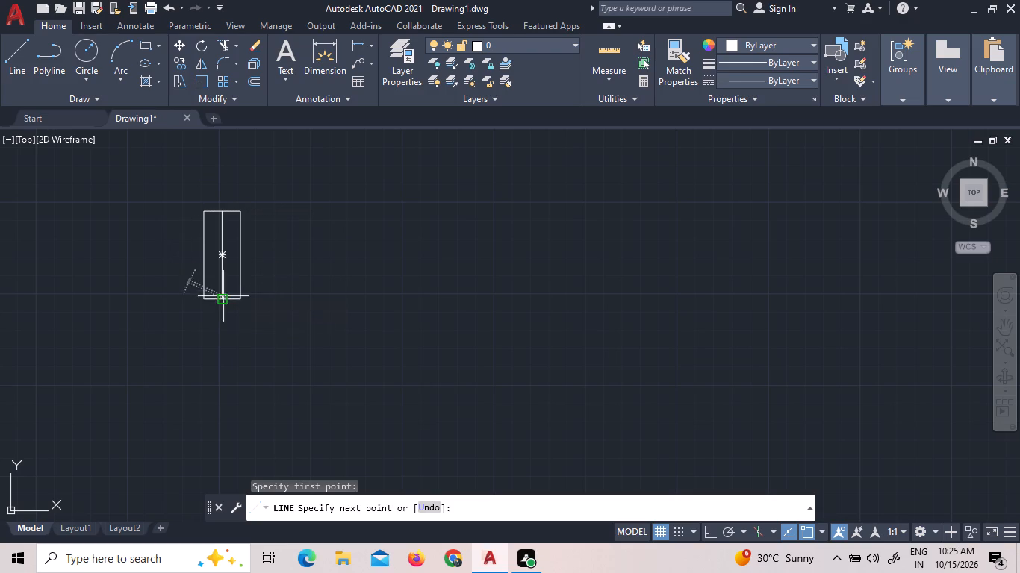
Finish the vertical centre line in the 5" by 1' rectangle.
right_click(227, 278)
click(242, 283)
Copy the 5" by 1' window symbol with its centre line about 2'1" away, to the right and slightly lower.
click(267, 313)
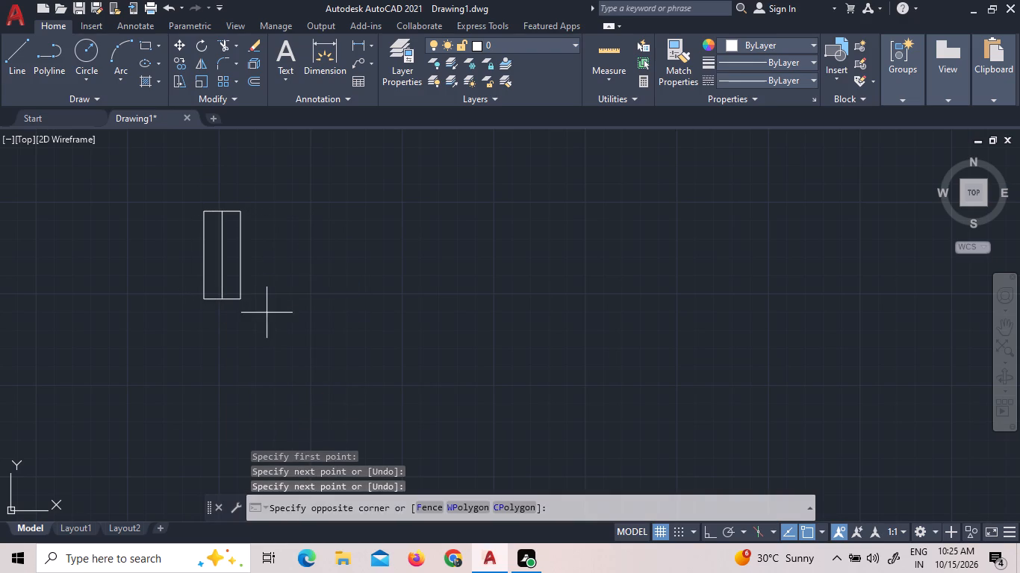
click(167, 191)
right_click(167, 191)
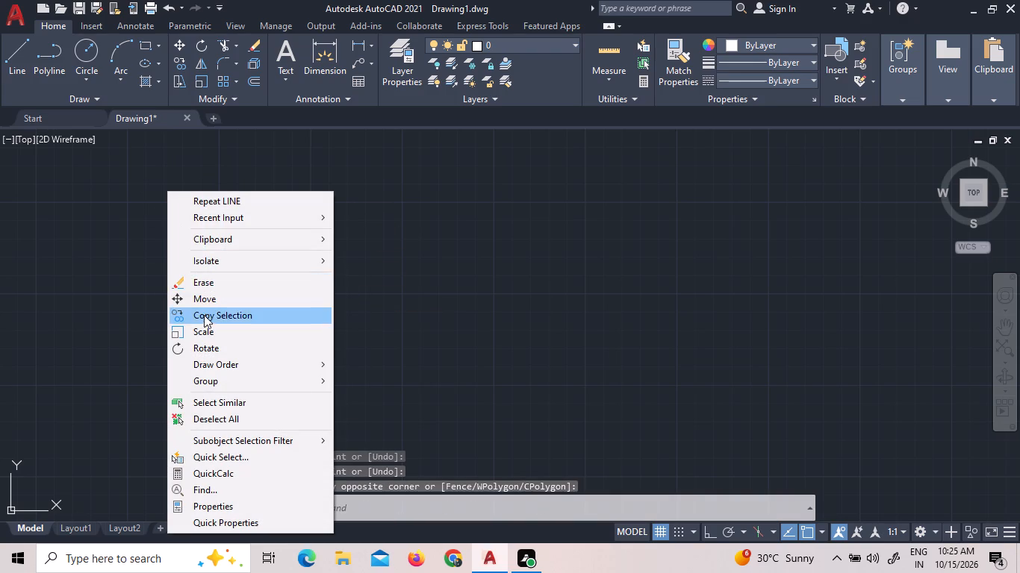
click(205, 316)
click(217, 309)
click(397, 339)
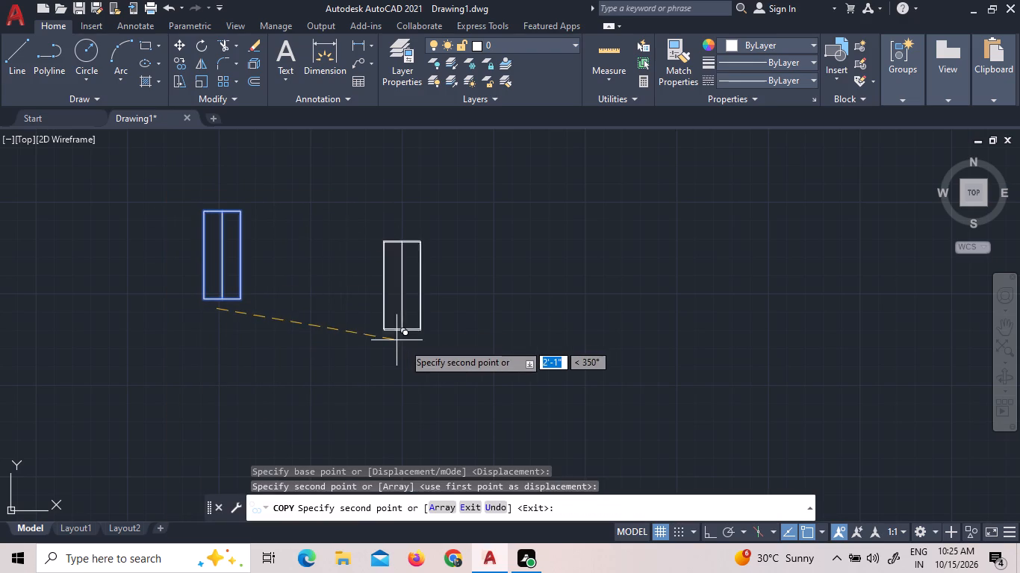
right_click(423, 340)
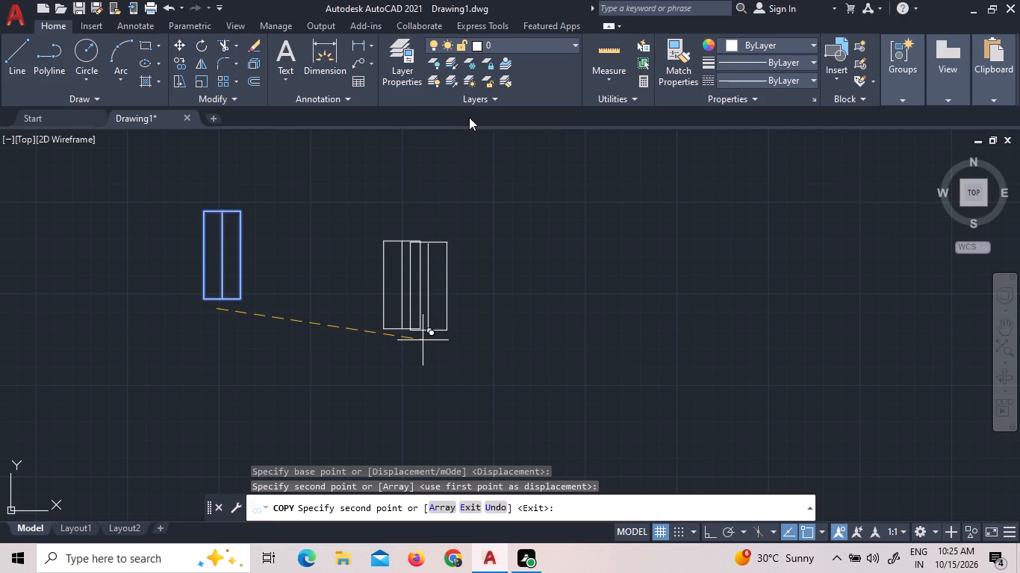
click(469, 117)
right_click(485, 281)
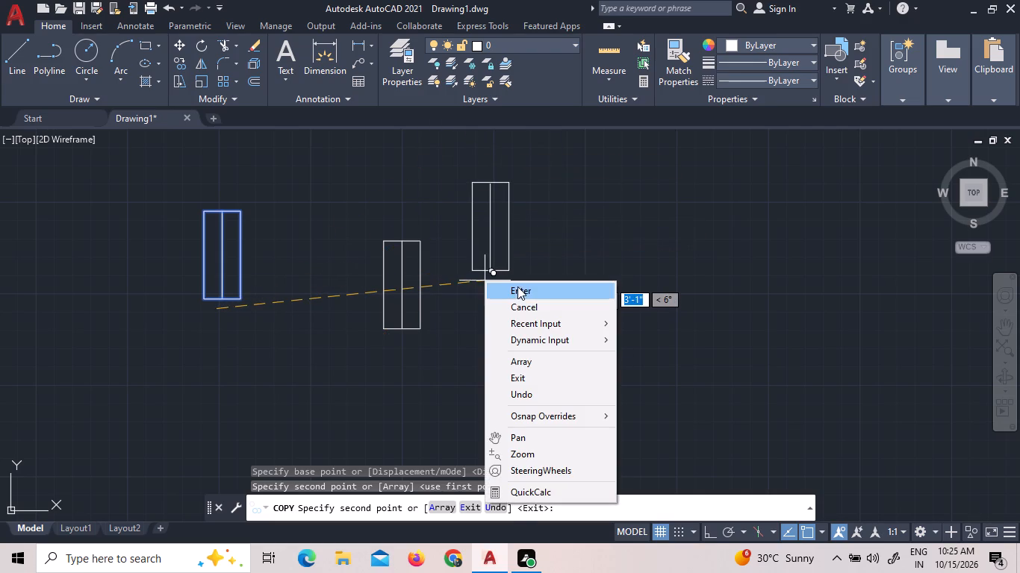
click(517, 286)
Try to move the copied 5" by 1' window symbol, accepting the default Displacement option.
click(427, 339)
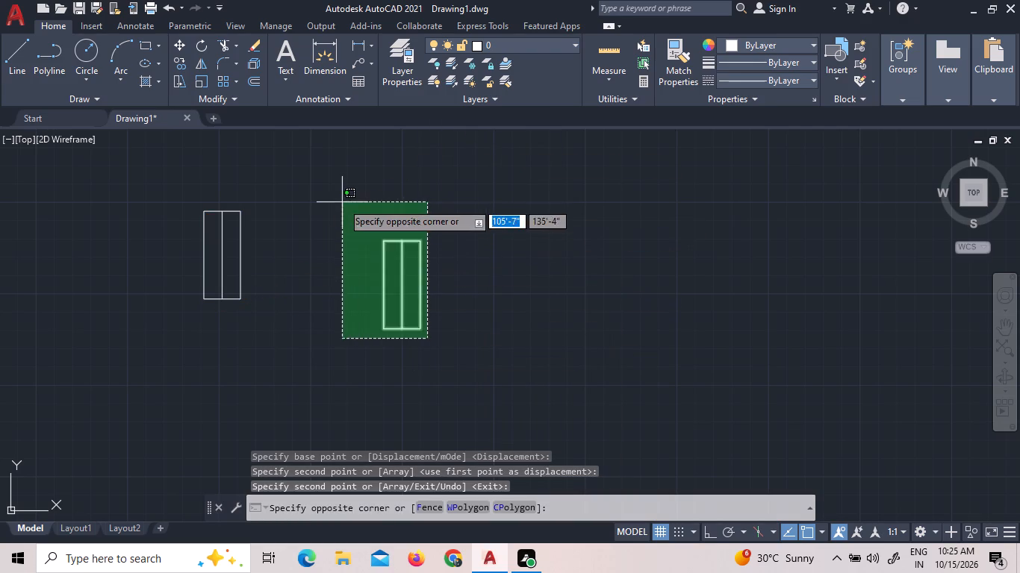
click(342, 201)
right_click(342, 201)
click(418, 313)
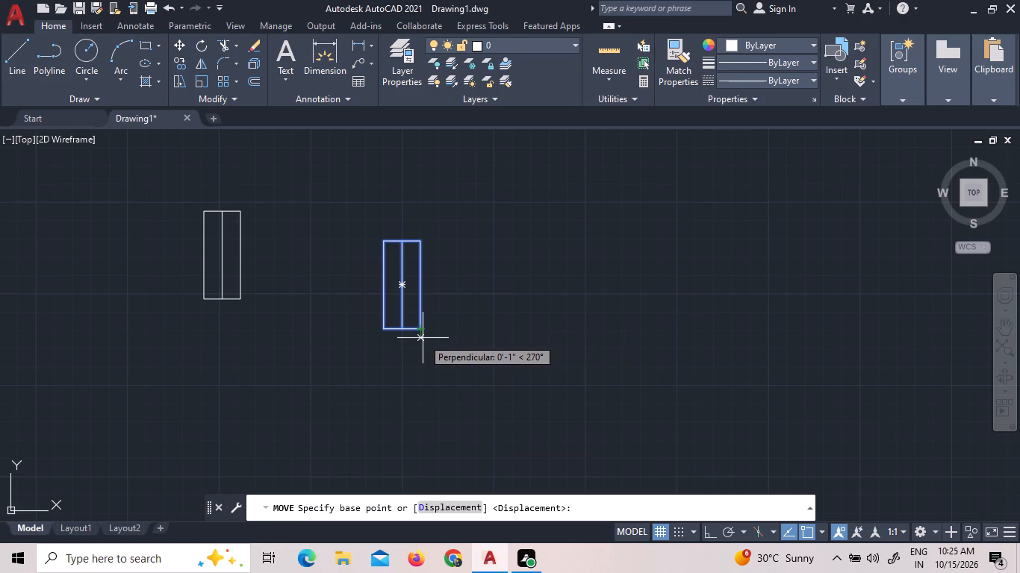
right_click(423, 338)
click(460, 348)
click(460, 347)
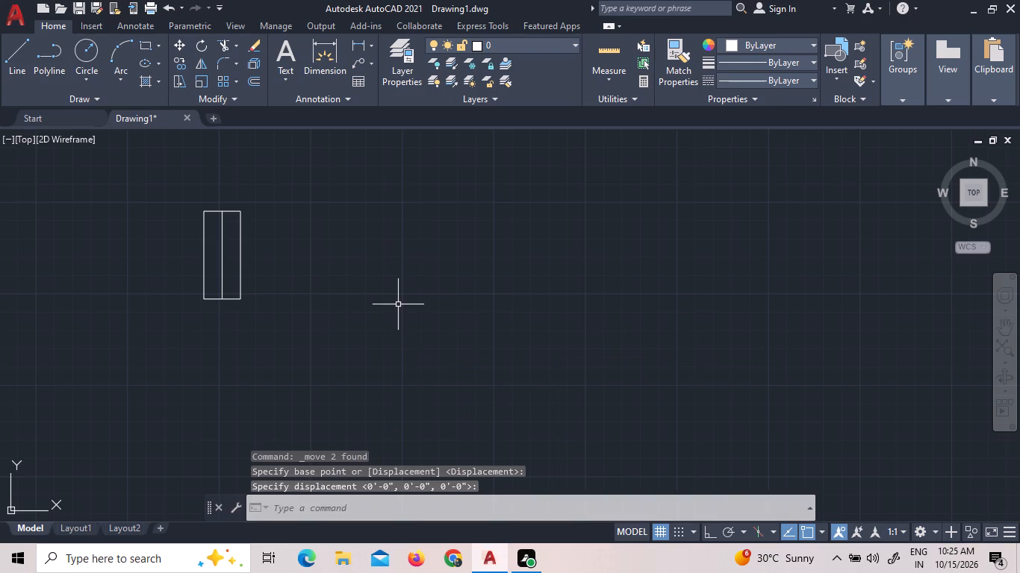
Copy the vertical 5" by 1' window symbol into the empty space between it and the plan.
scroll(356, 269, down, 4)
click(346, 279)
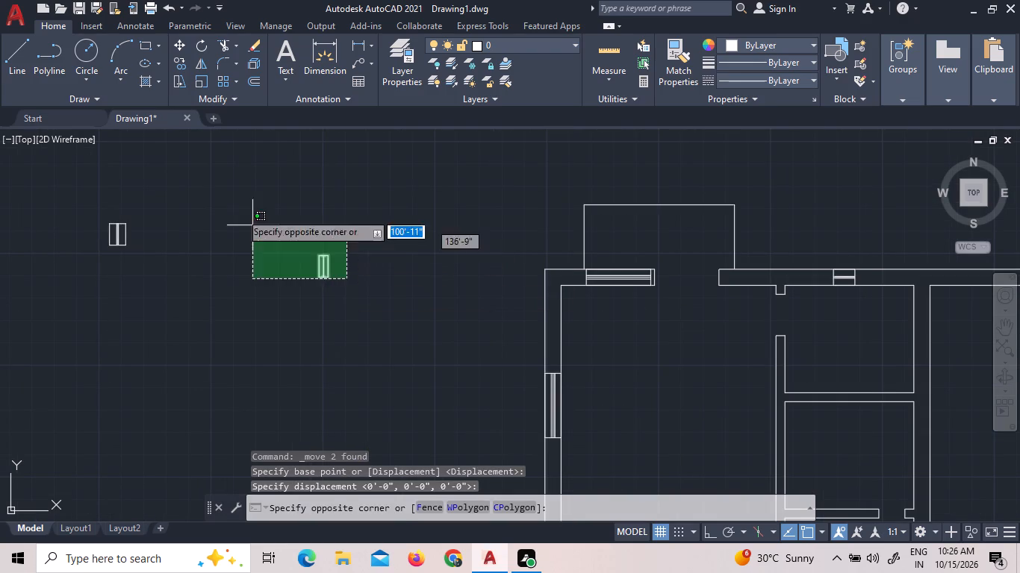
click(238, 208)
right_click(238, 208)
click(285, 325)
click(296, 319)
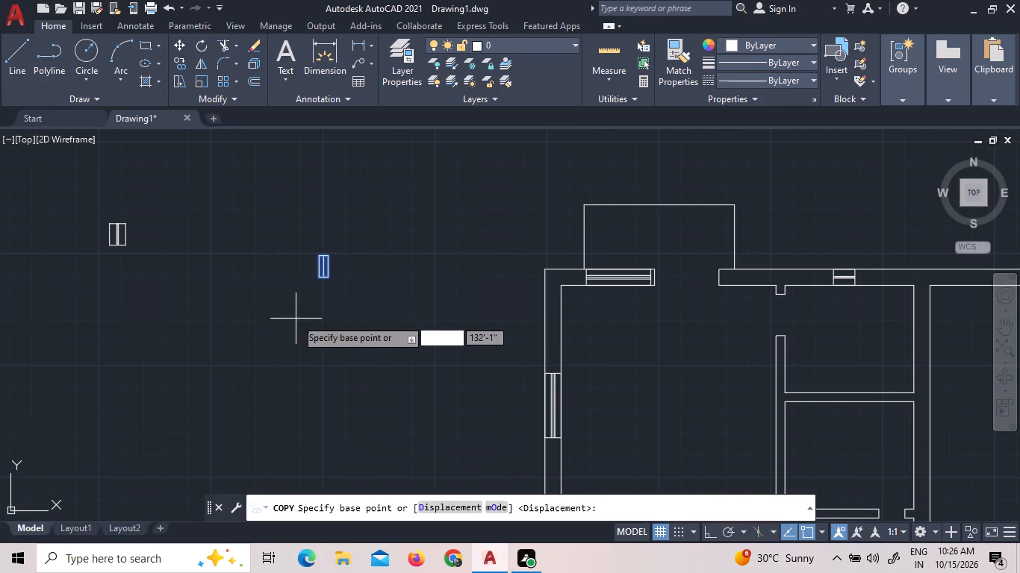
click(383, 316)
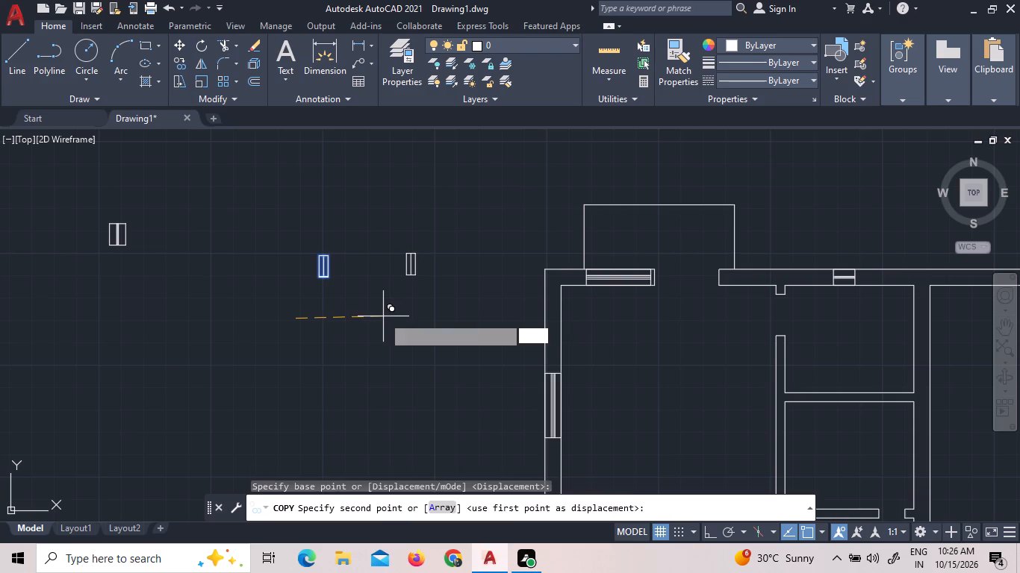
right_click(383, 316)
click(395, 330)
click(432, 289)
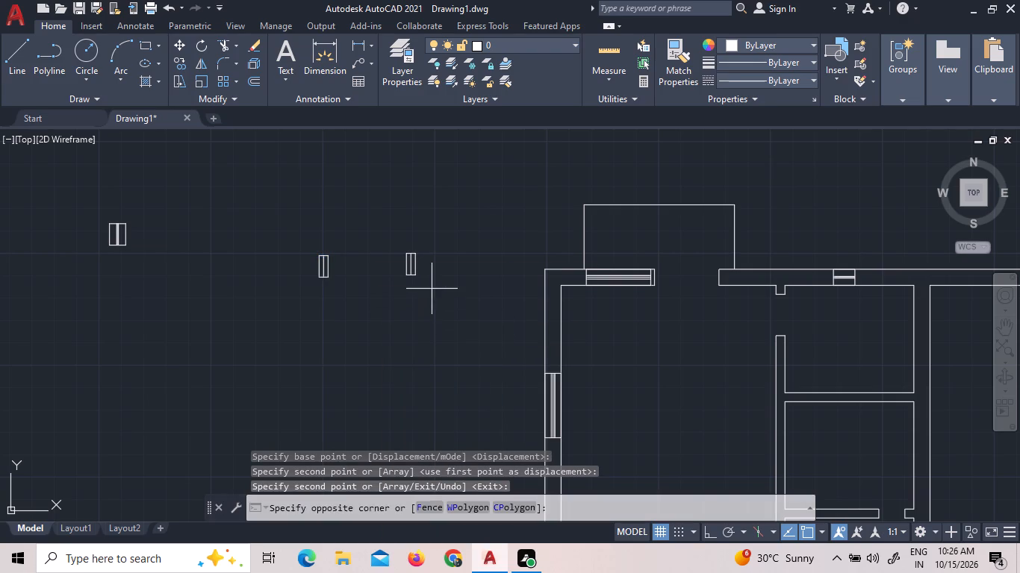
Rotate the copied 5" by 1' window symbol 90° clockwise about its lower-right corner, with Ortho on, so that it lies horizontally.
click(369, 213)
right_click(369, 213)
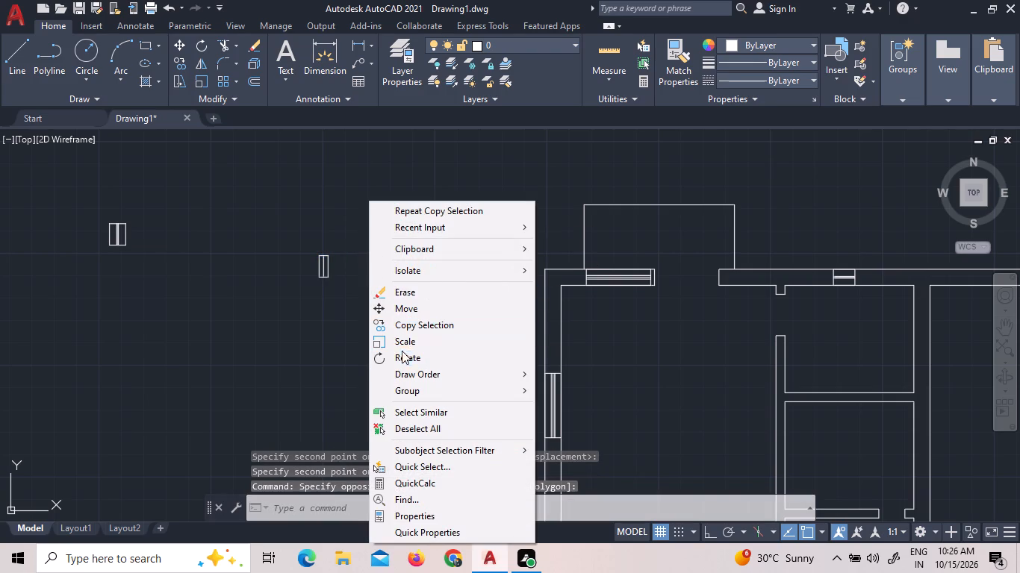
click(402, 360)
scroll(414, 251, up, 2)
scroll(411, 316, up, 1)
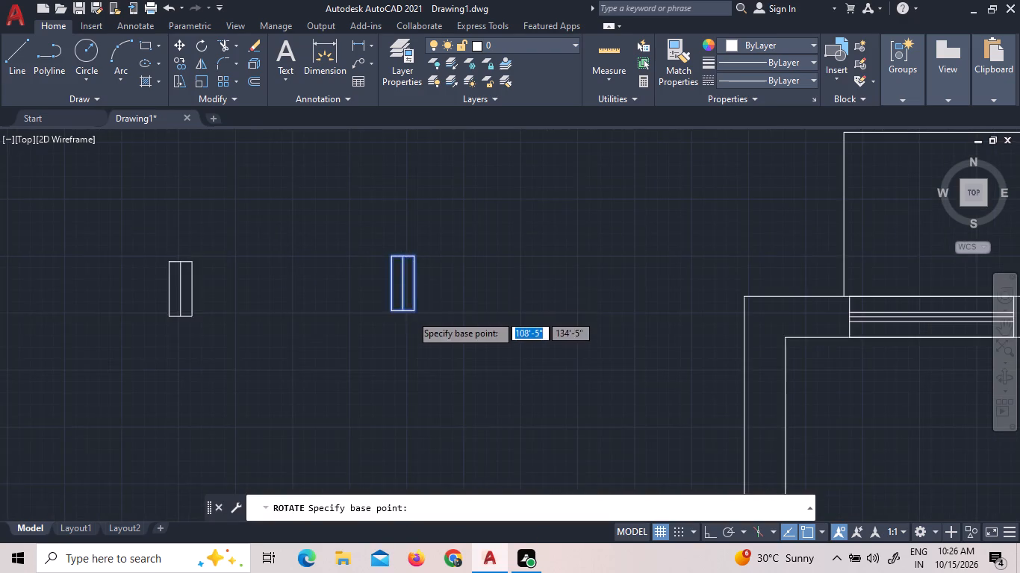
scroll(411, 316, up, 1)
click(419, 301)
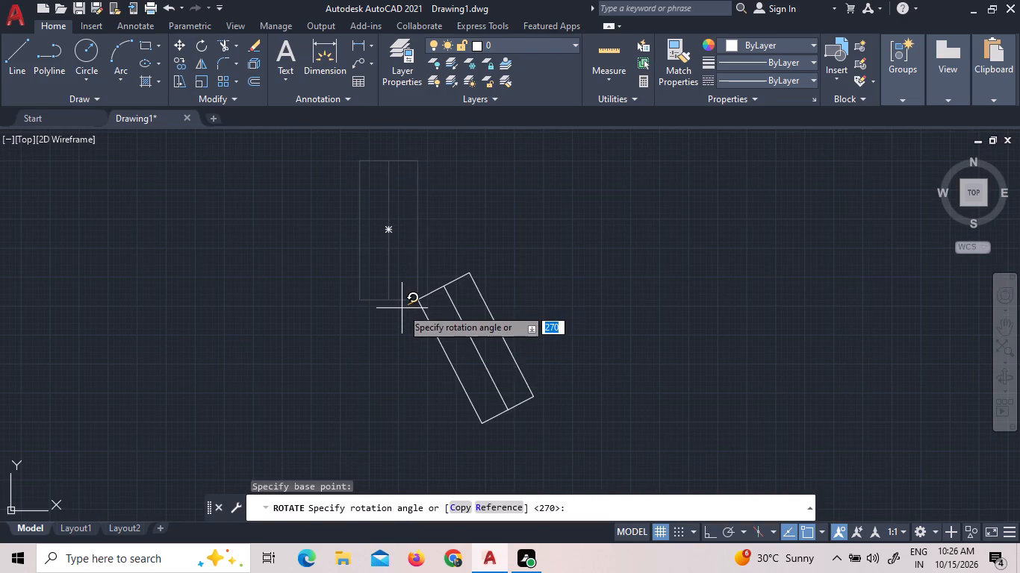
key(F8)
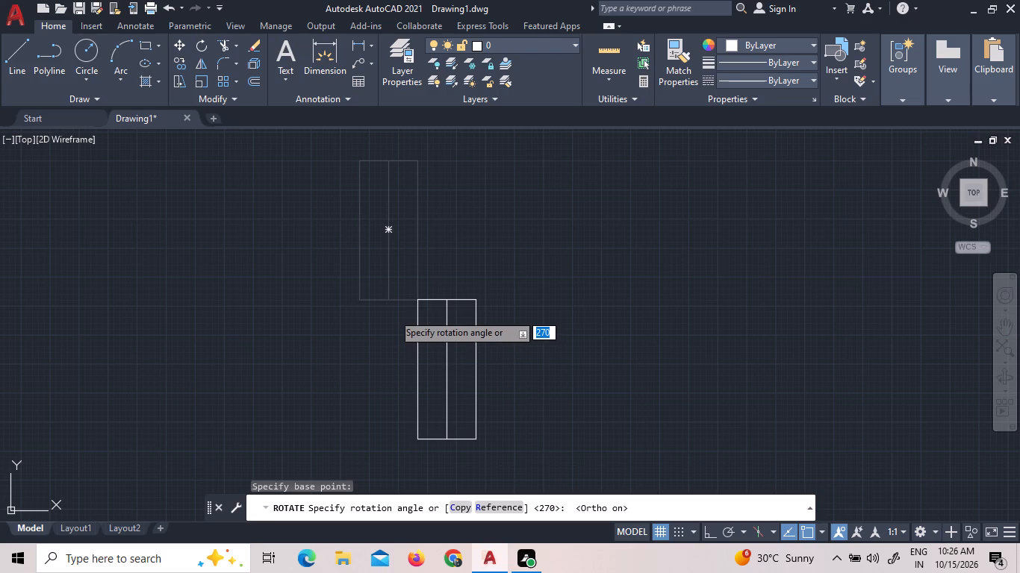
click(471, 375)
Move the horizontal 5" by 1' symbol by its bottom edge onto the lower line of the wall between the two small upper rooms, with Ortho off.
click(606, 325)
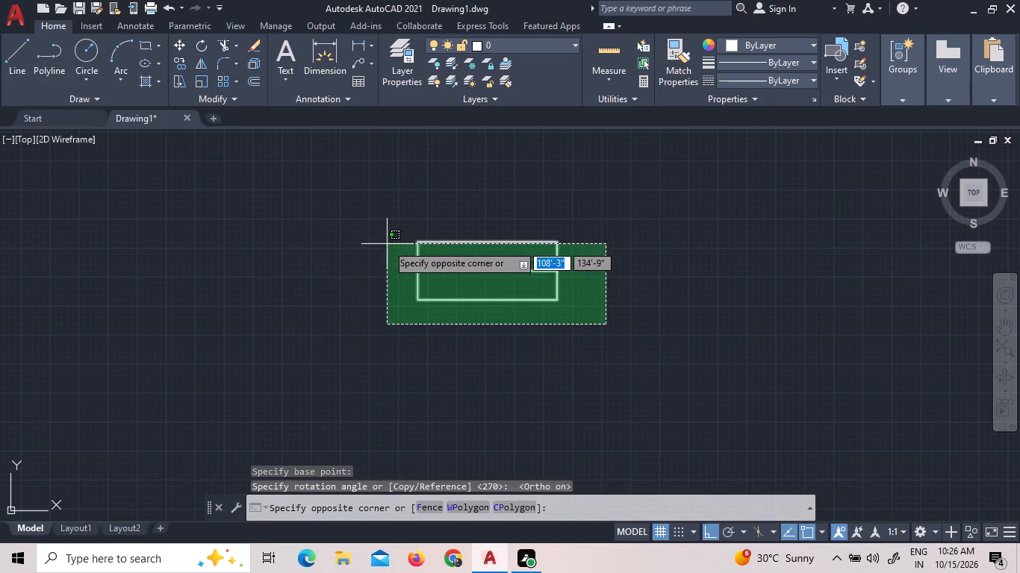
click(387, 233)
right_click(387, 233)
click(447, 311)
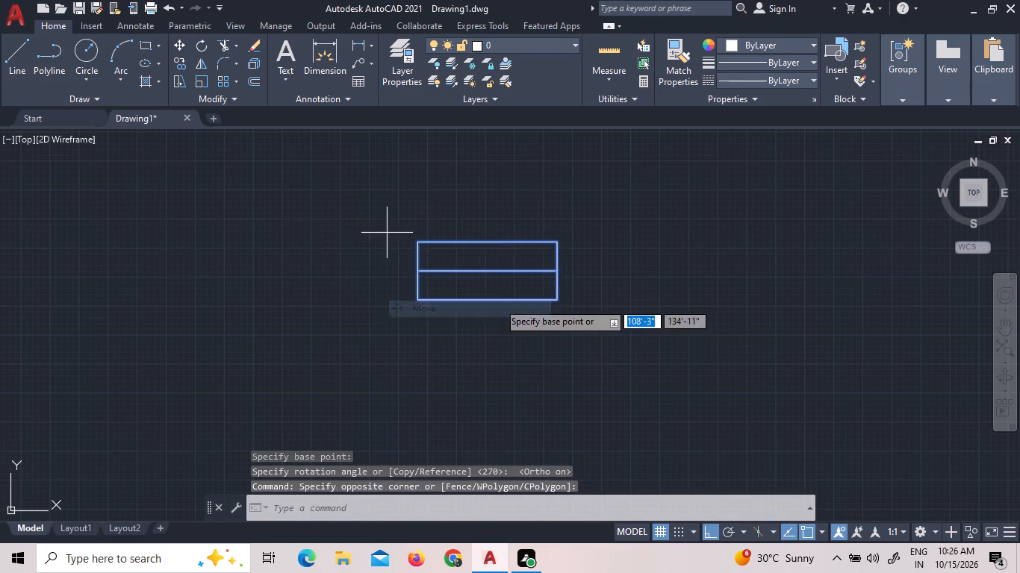
click(498, 302)
scroll(520, 292, down, 4)
scroll(417, 263, down, 4)
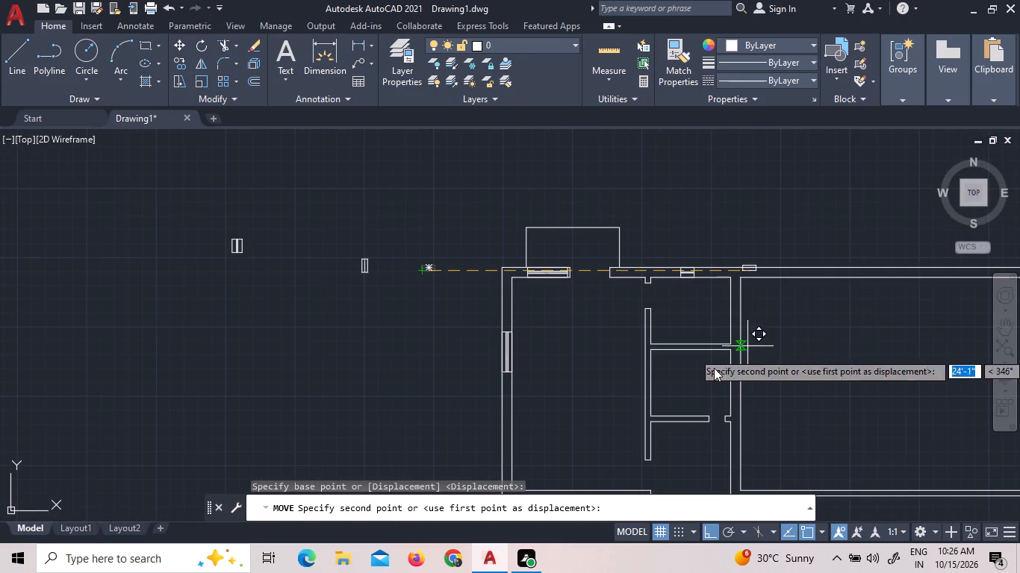
scroll(714, 368, up, 1)
key(F8)
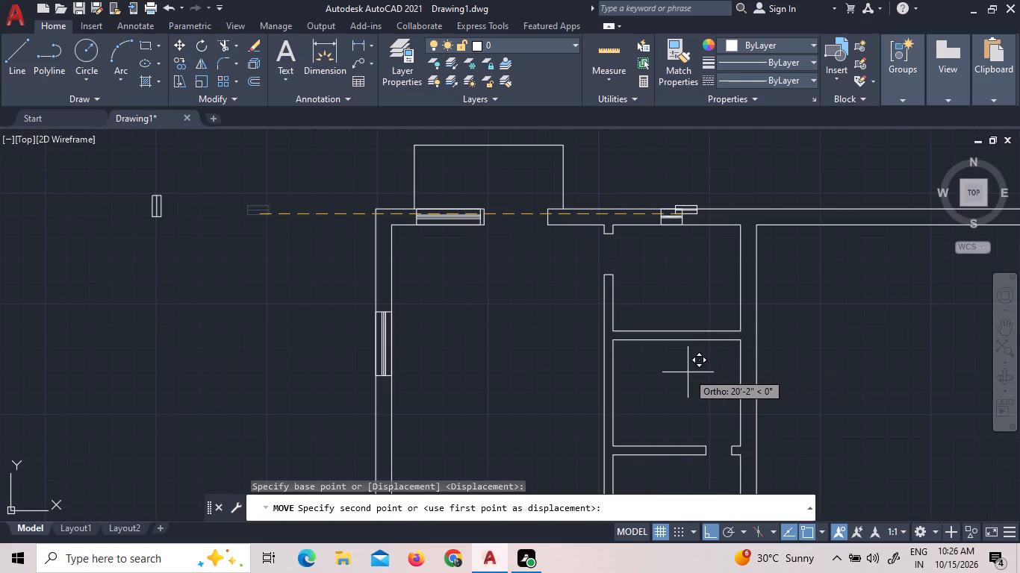
scroll(691, 340, up, 3)
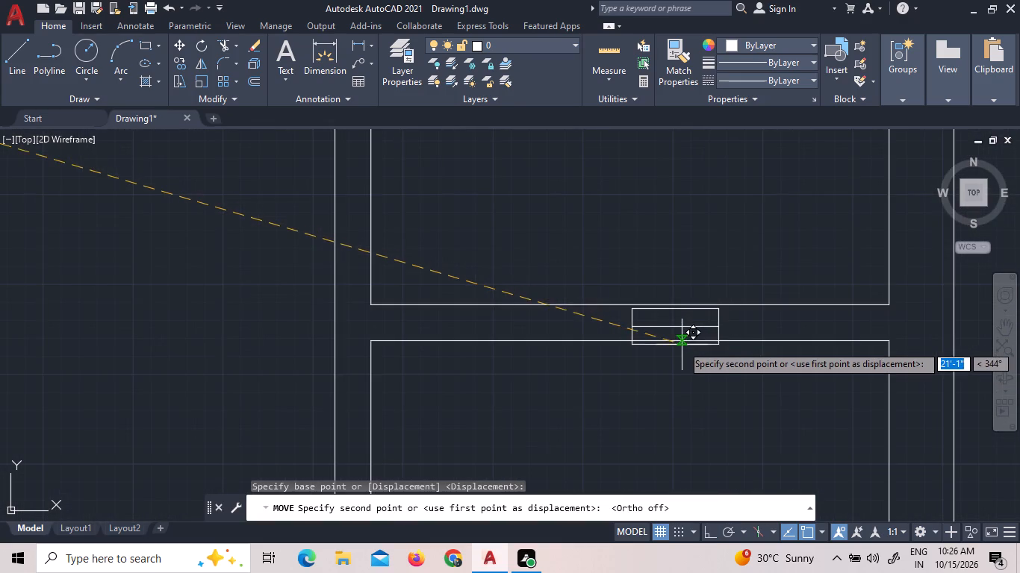
scroll(674, 337, up, 4)
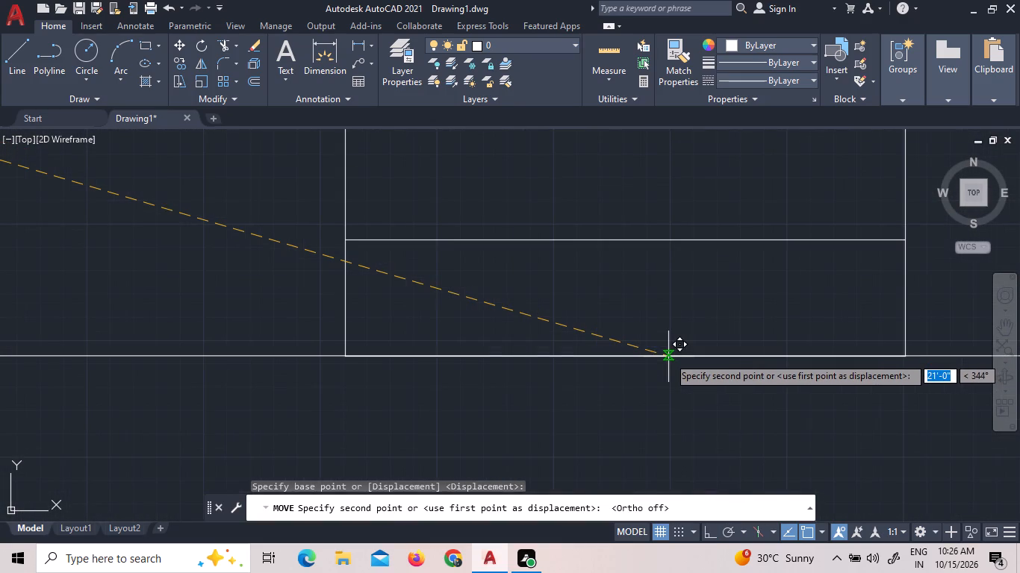
scroll(668, 357, up, 2)
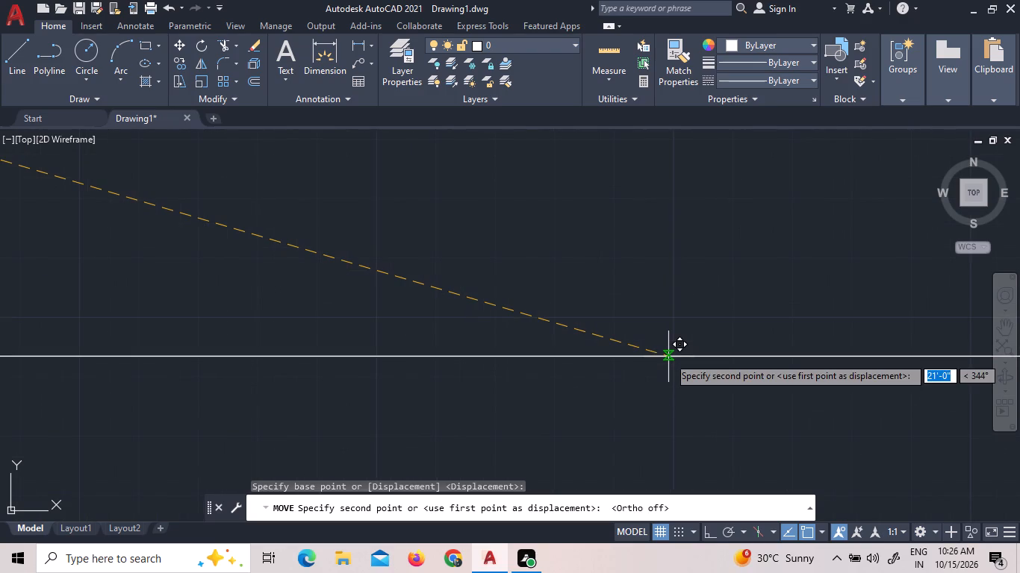
click(668, 357)
Copy the horizontal 3' window symbol from the top wall by its bottom edge into the wall below the lower left room, with Ortho on.
scroll(668, 357, down, 10)
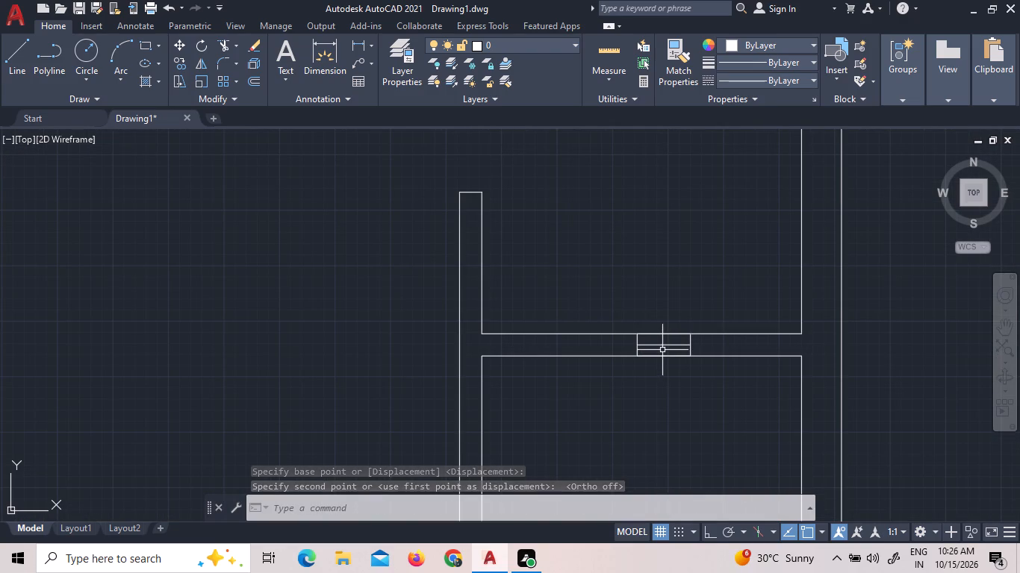
scroll(653, 365, down, 4)
scroll(555, 311, down, 2)
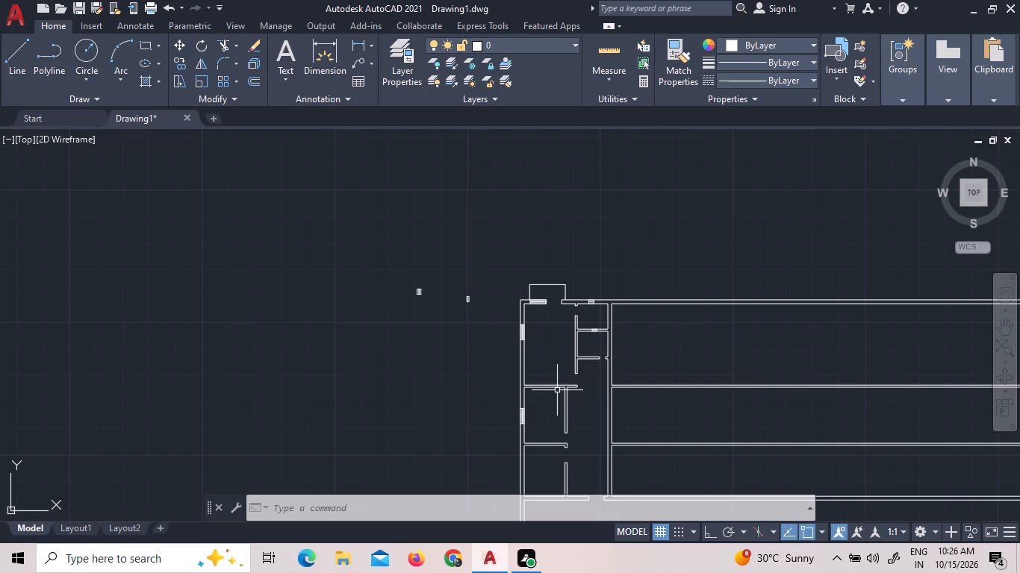
scroll(530, 297, up, 6)
click(777, 286)
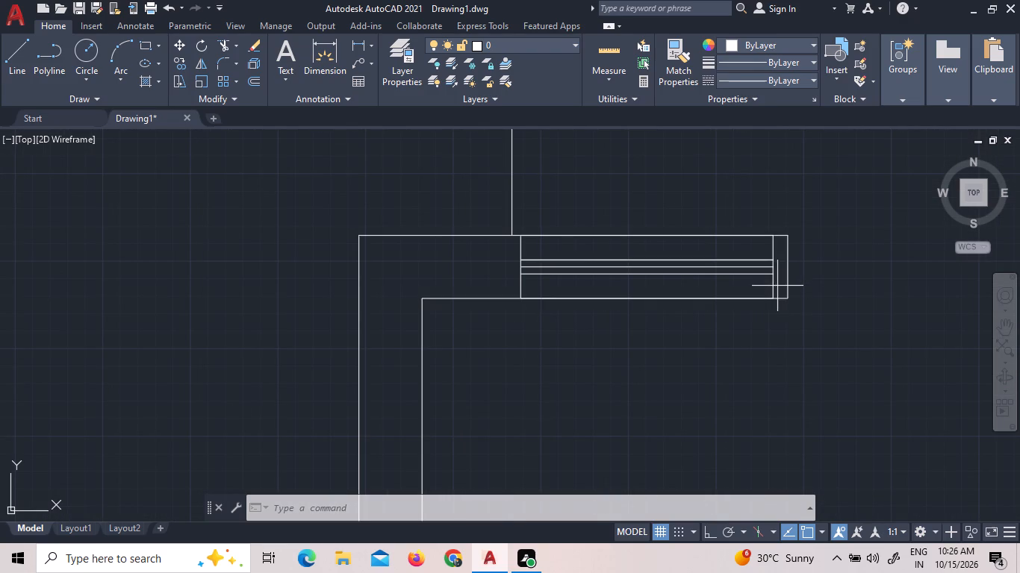
click(506, 258)
right_click(695, 258)
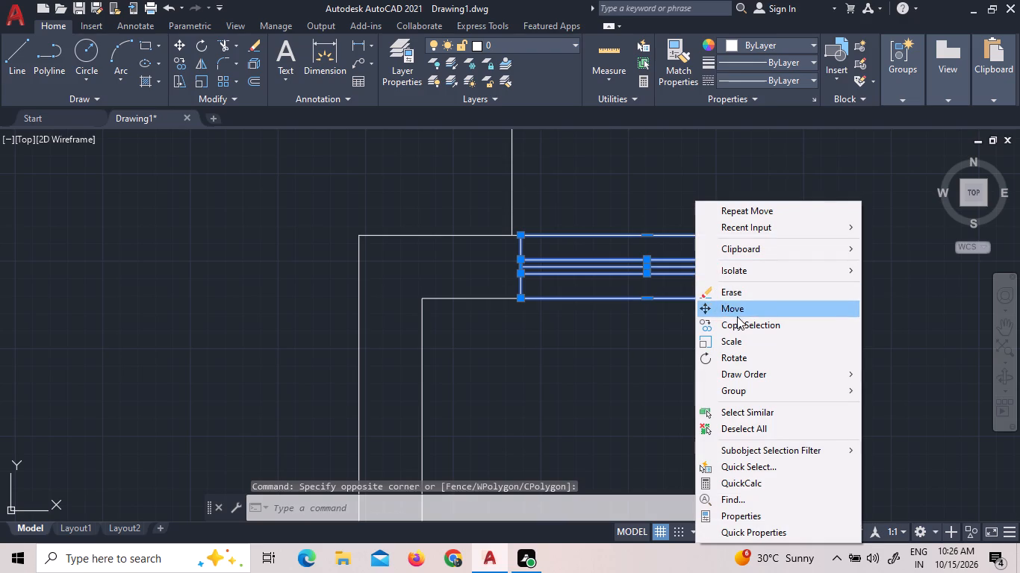
click(741, 324)
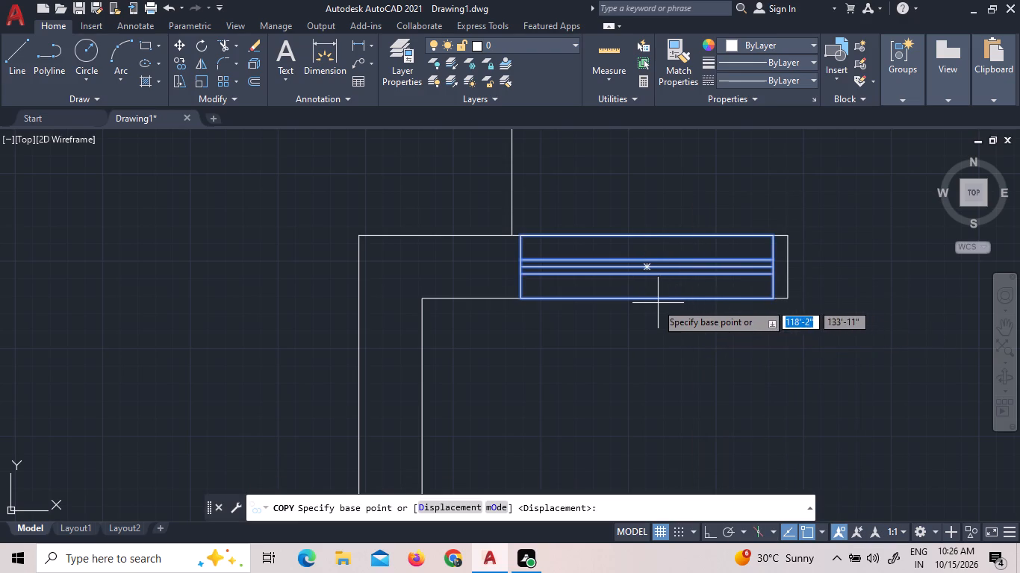
click(651, 299)
scroll(652, 394, down, 3)
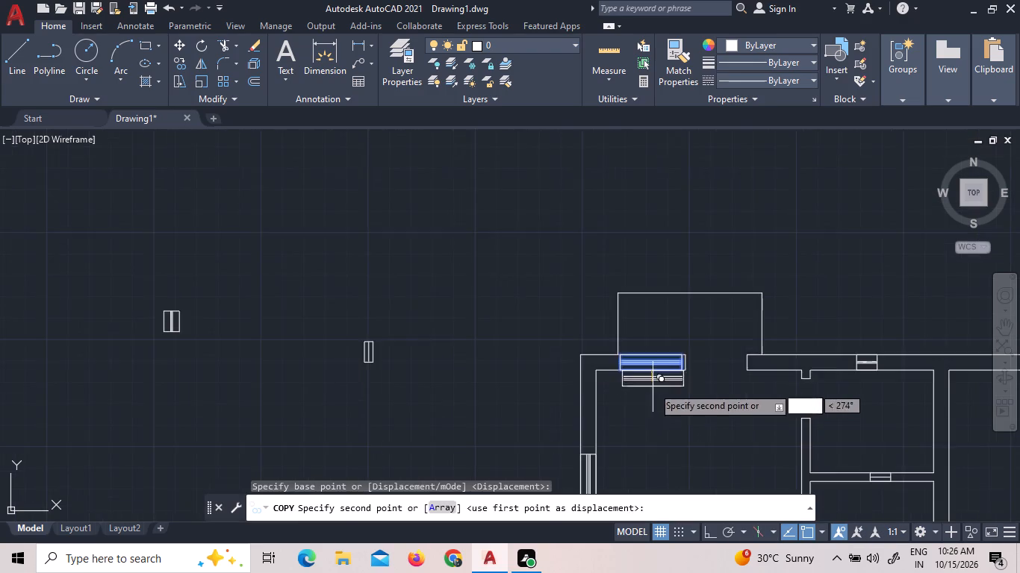
scroll(615, 336, down, 4)
scroll(621, 472, up, 3)
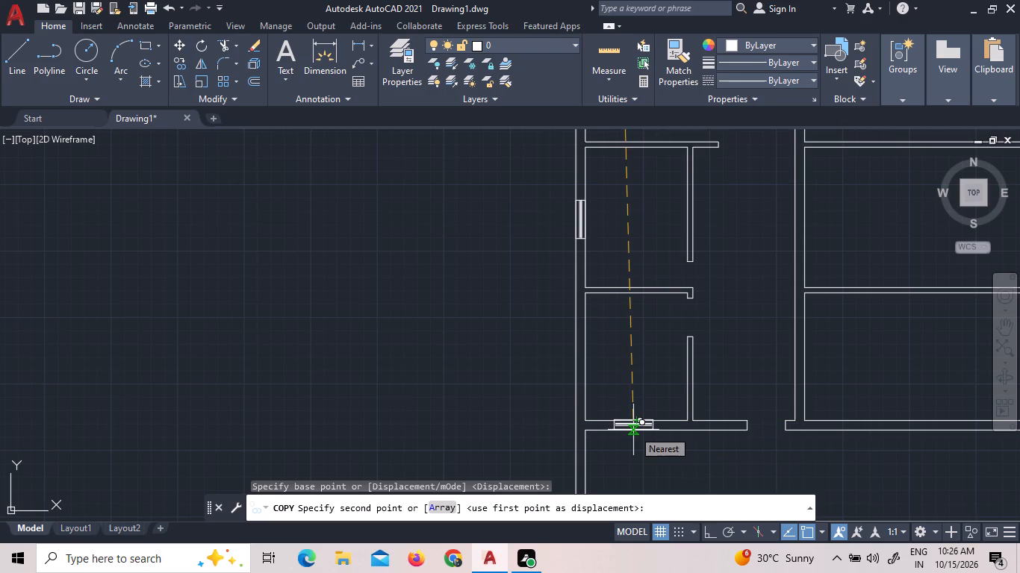
key(F8)
scroll(633, 430, up, 3)
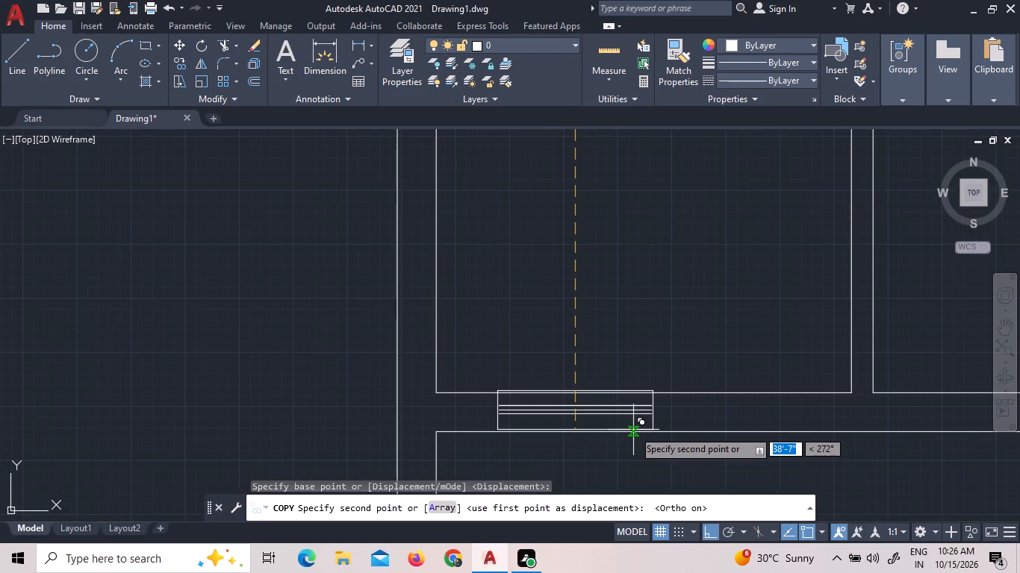
scroll(633, 431, up, 3)
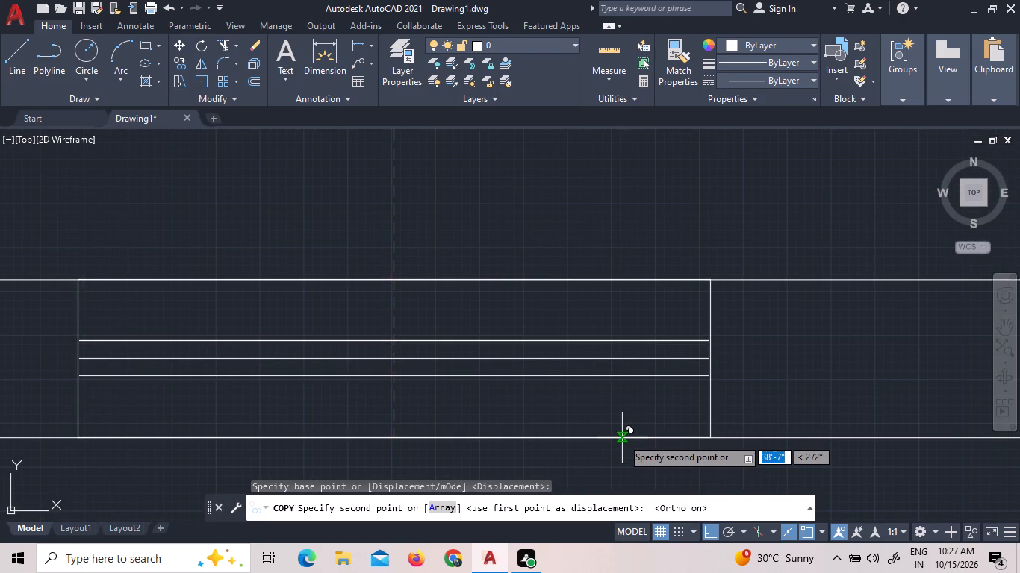
click(622, 438)
With Ortho off, place another copy of the horizontal 3' window symbol in the same wall, between the interior partition and the doorway, and finish copying.
scroll(578, 433, down, 4)
scroll(634, 374, down, 3)
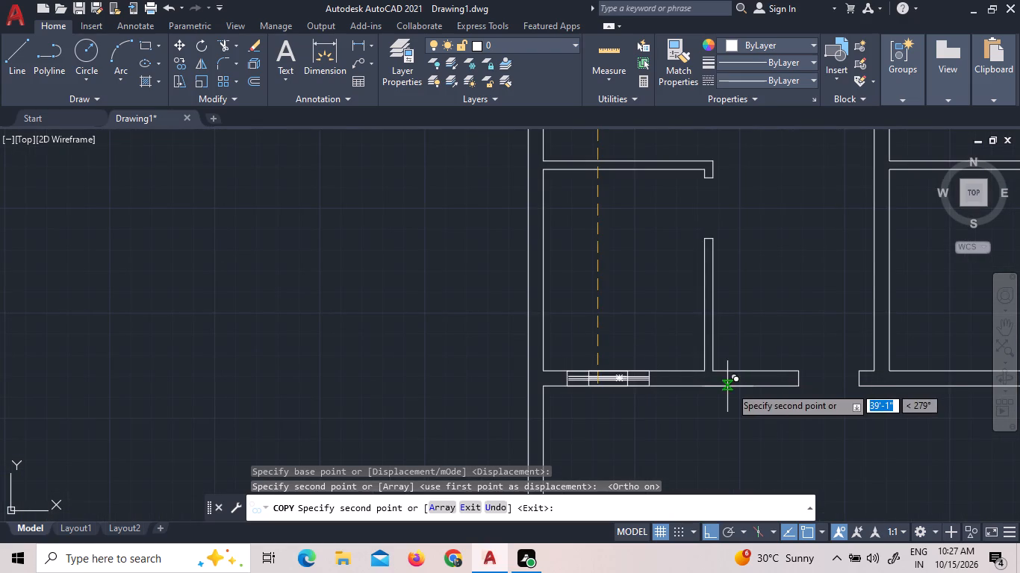
key(F8)
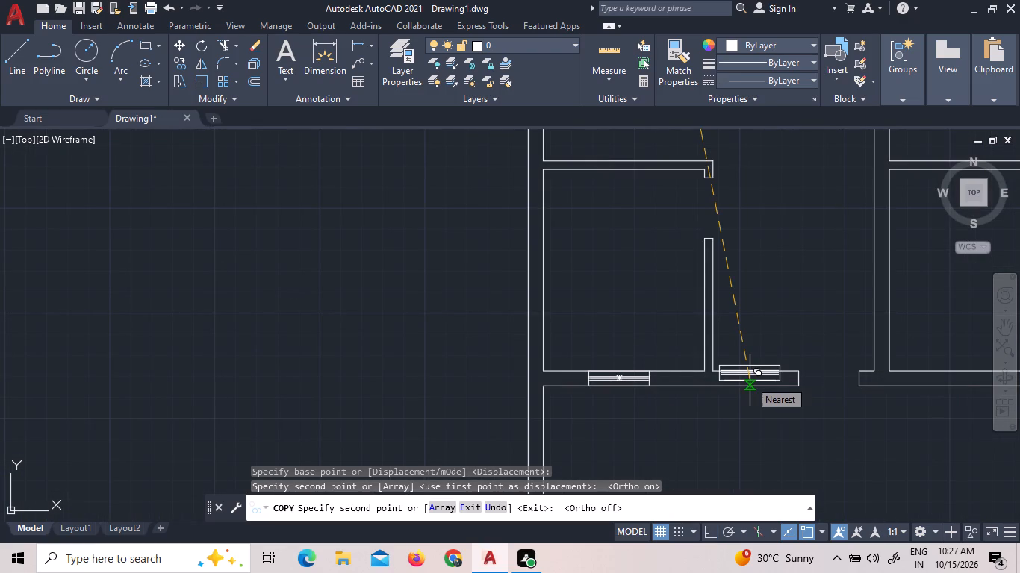
scroll(756, 389, up, 3)
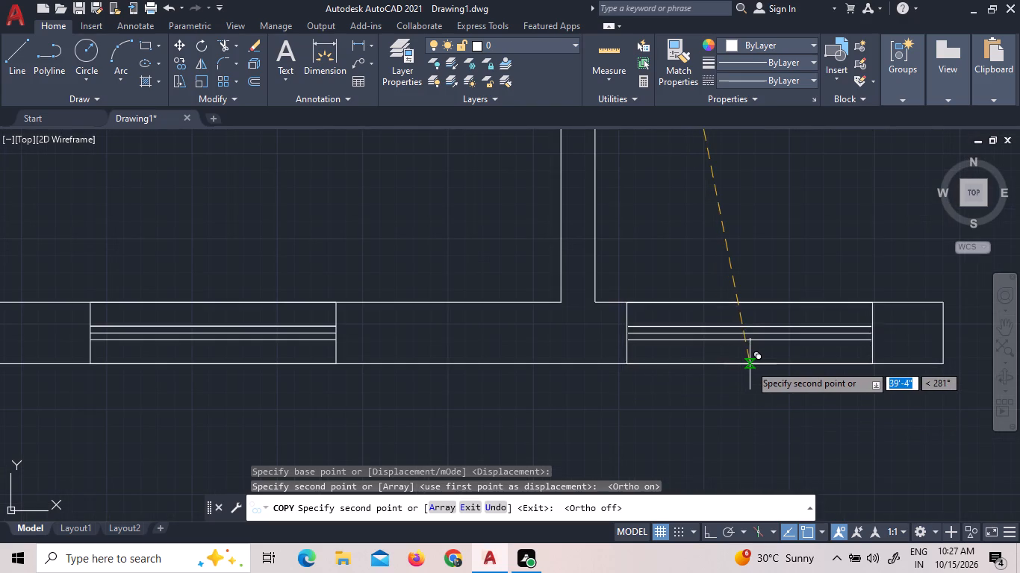
scroll(750, 364, up, 2)
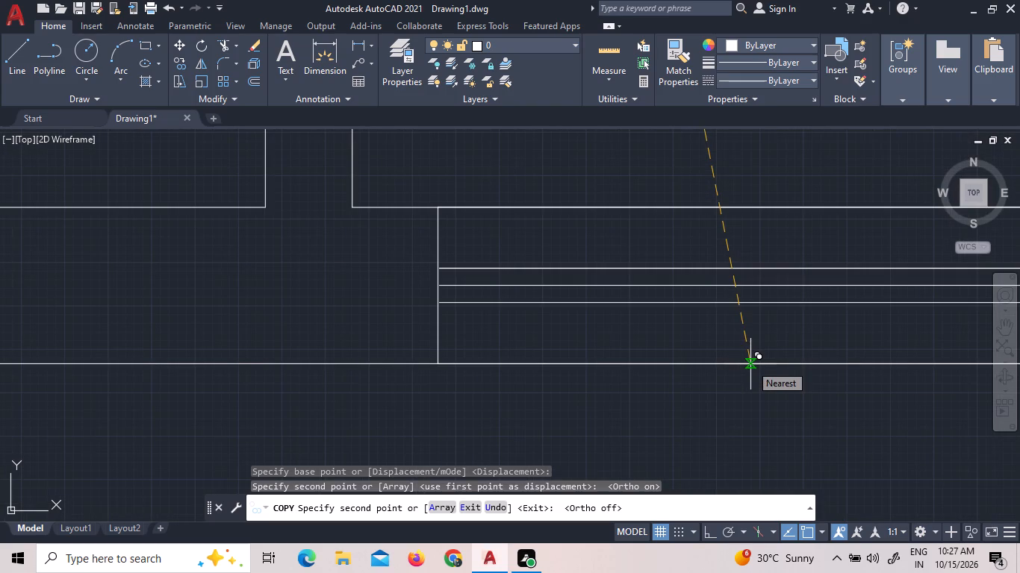
click(750, 364)
scroll(638, 278, down, 6)
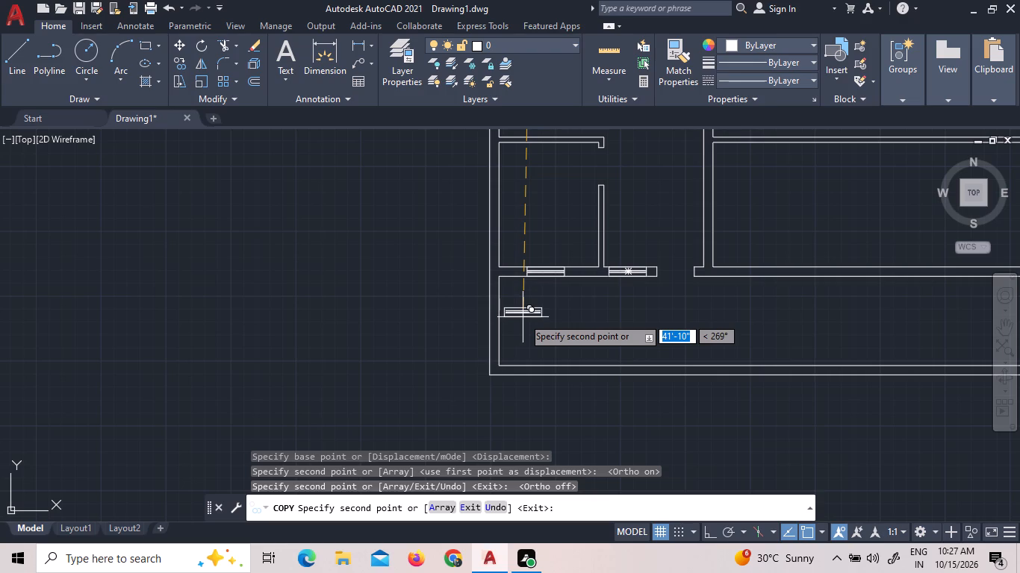
right_click(508, 356)
click(570, 145)
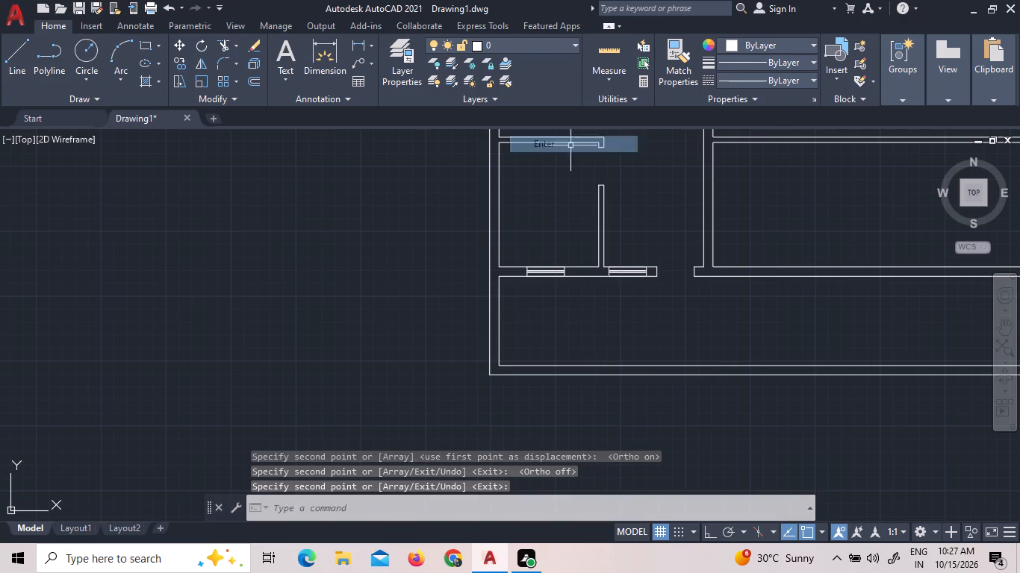
Add the multiline text "D" with a 5" text height in the doorway opening of the top outer wall.
scroll(631, 298, down, 5)
scroll(632, 221, up, 2)
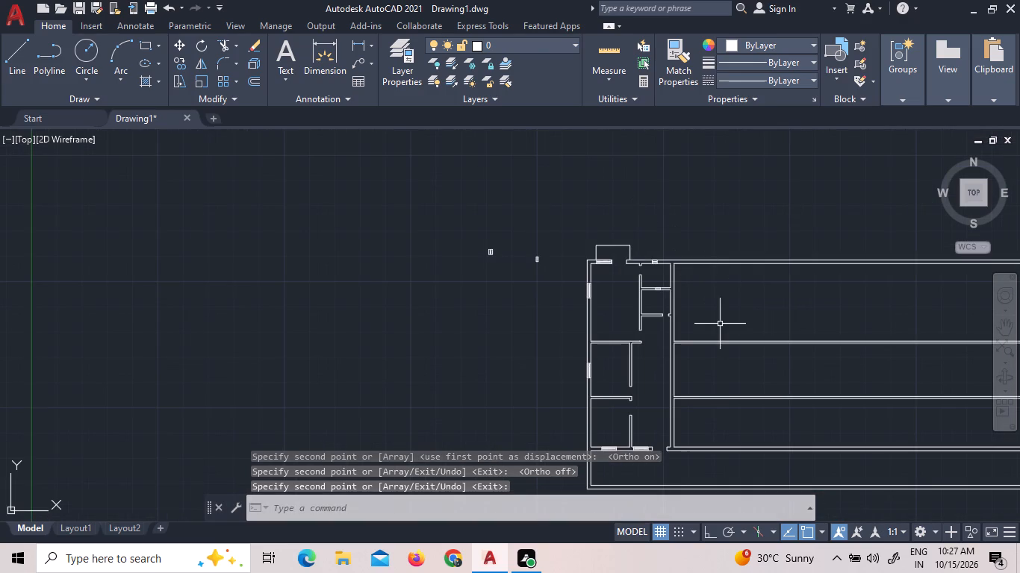
scroll(718, 325, up, 1)
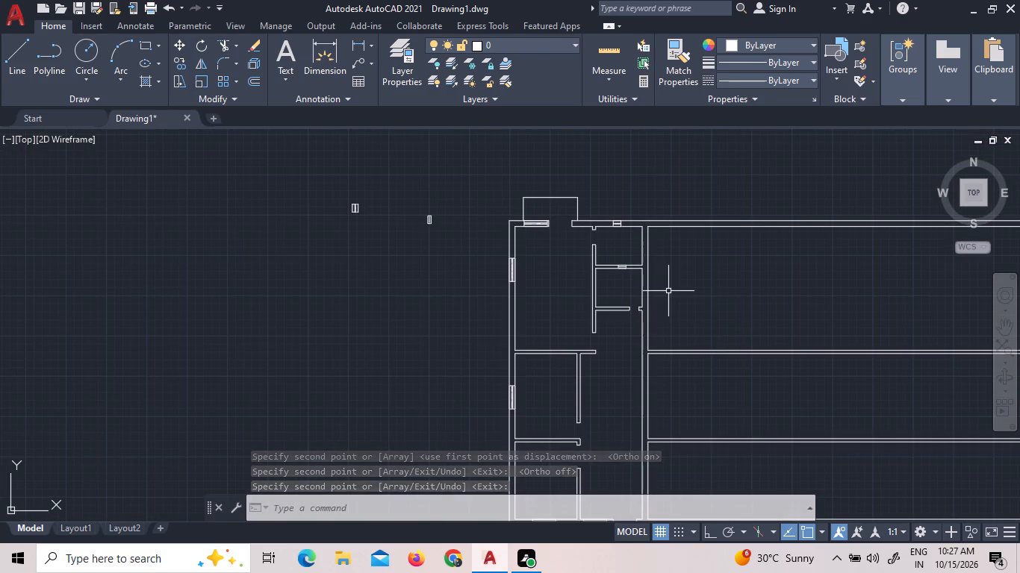
scroll(603, 228, up, 2)
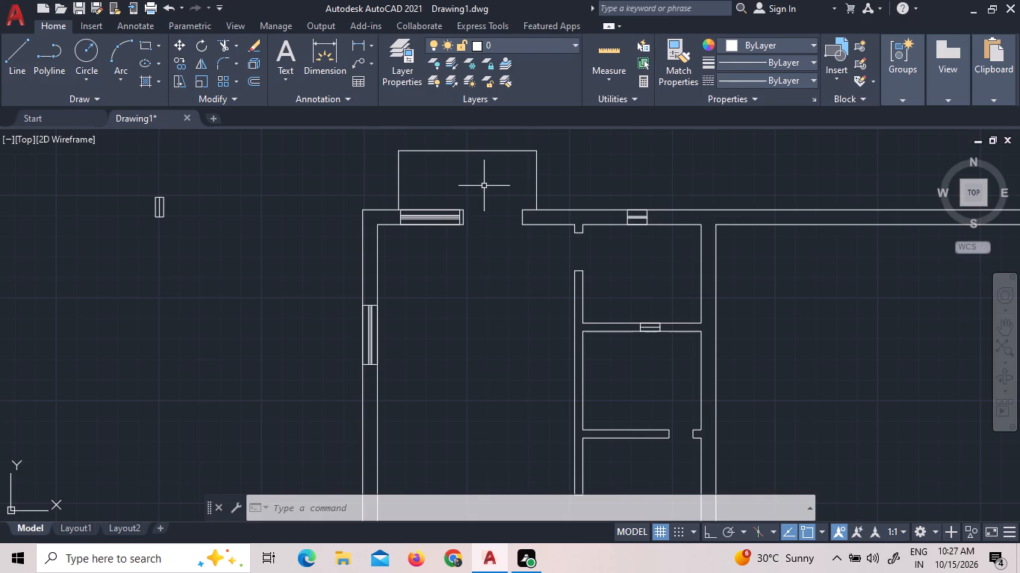
scroll(482, 184, up, 1)
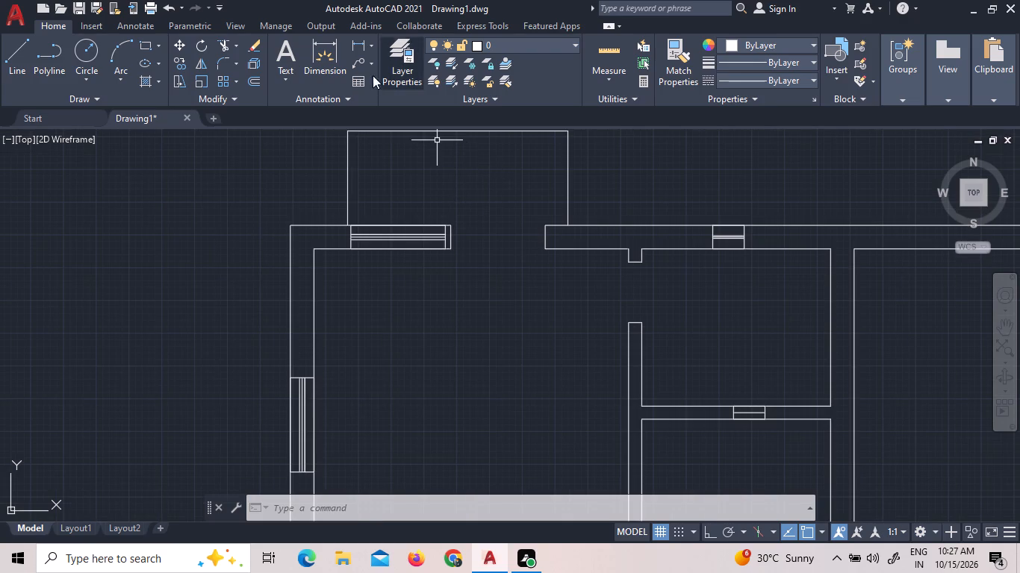
click(273, 48)
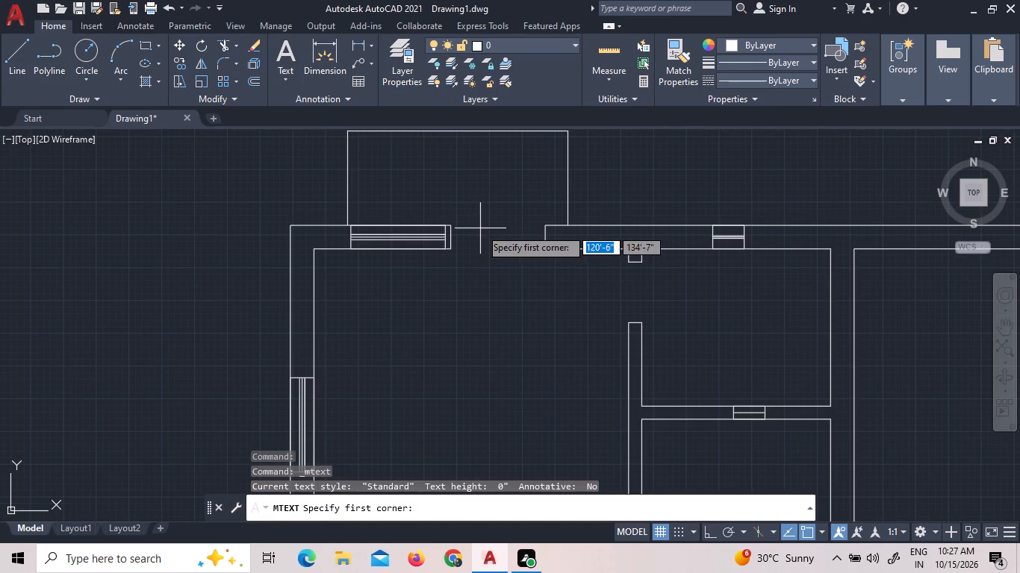
click(476, 224)
click(517, 275)
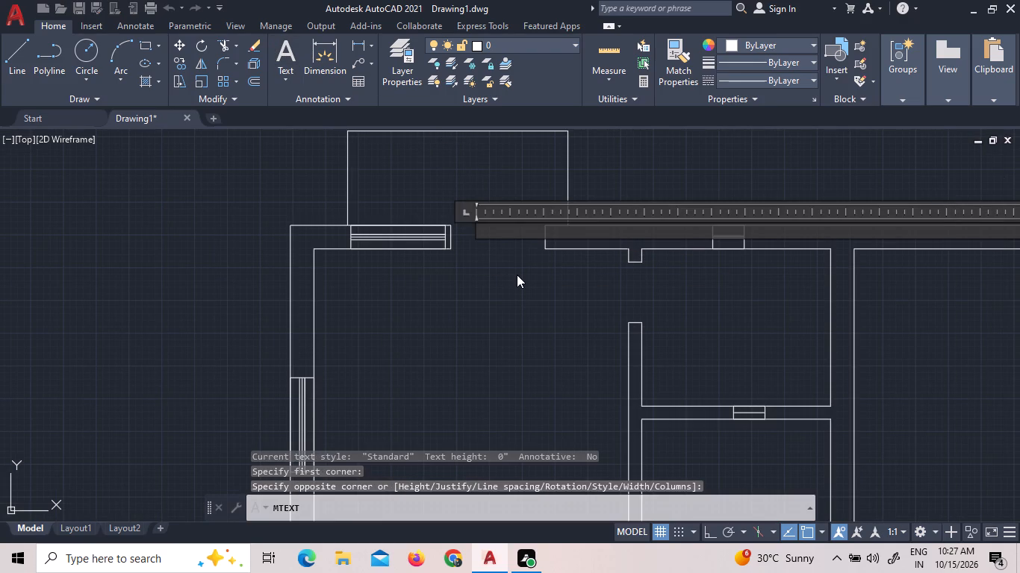
key(d)
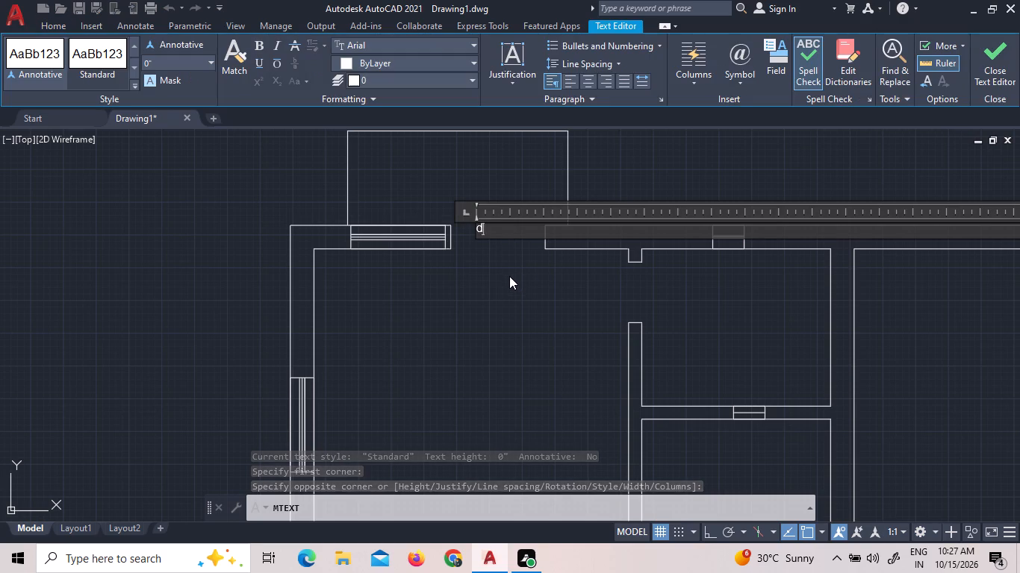
key(BackSpace)
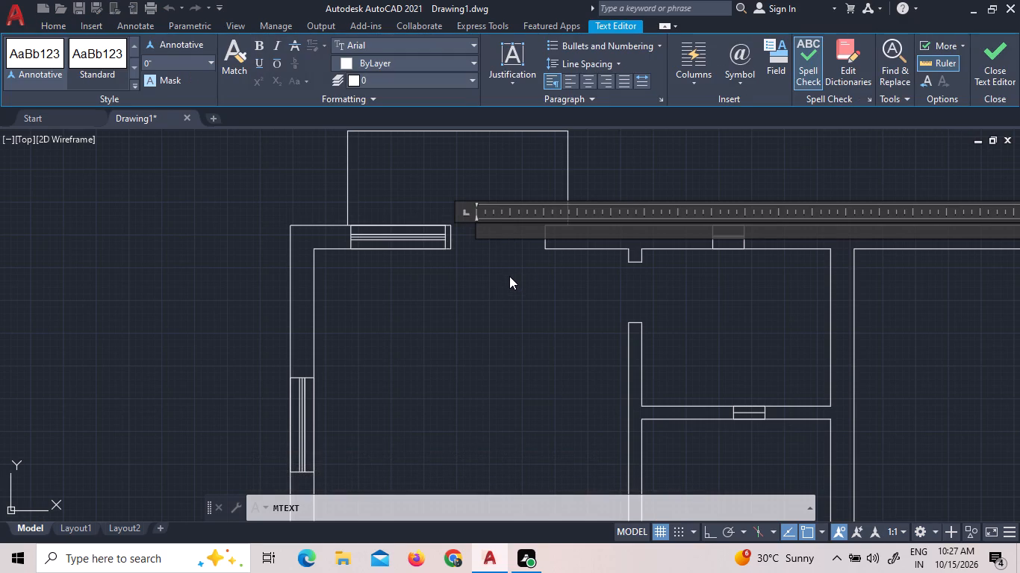
key(d)
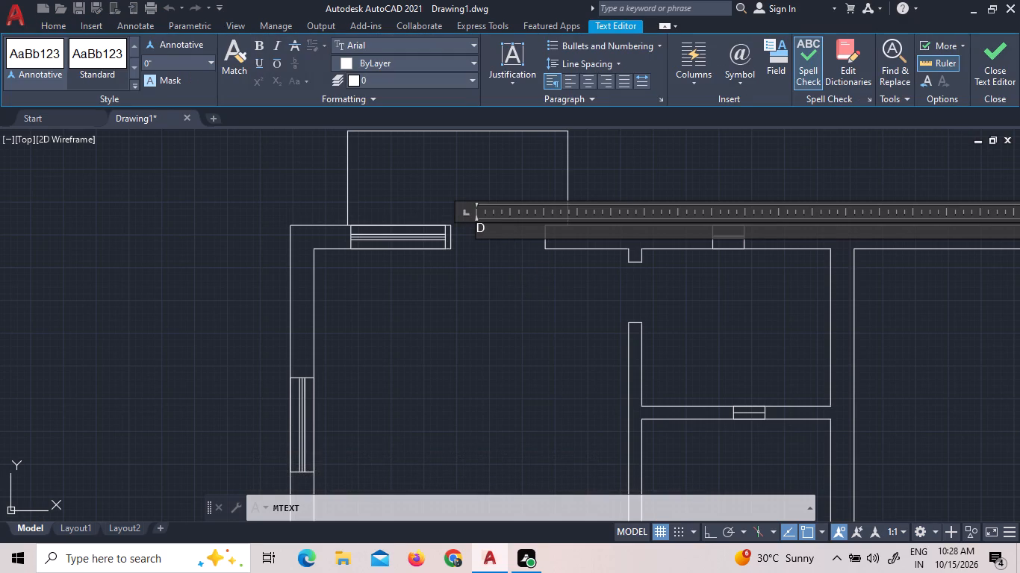
double_click(508, 226)
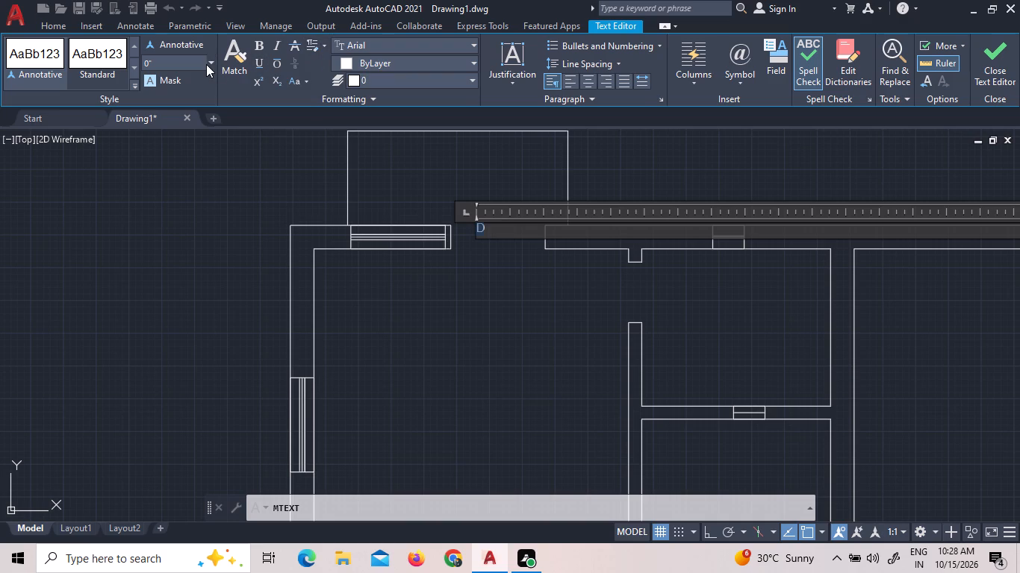
click(206, 64)
click(211, 60)
triple_click(184, 62)
drag(184, 62, 141, 60)
click(141, 60)
key(5)
key(shift+quotedbl)
key(Return)
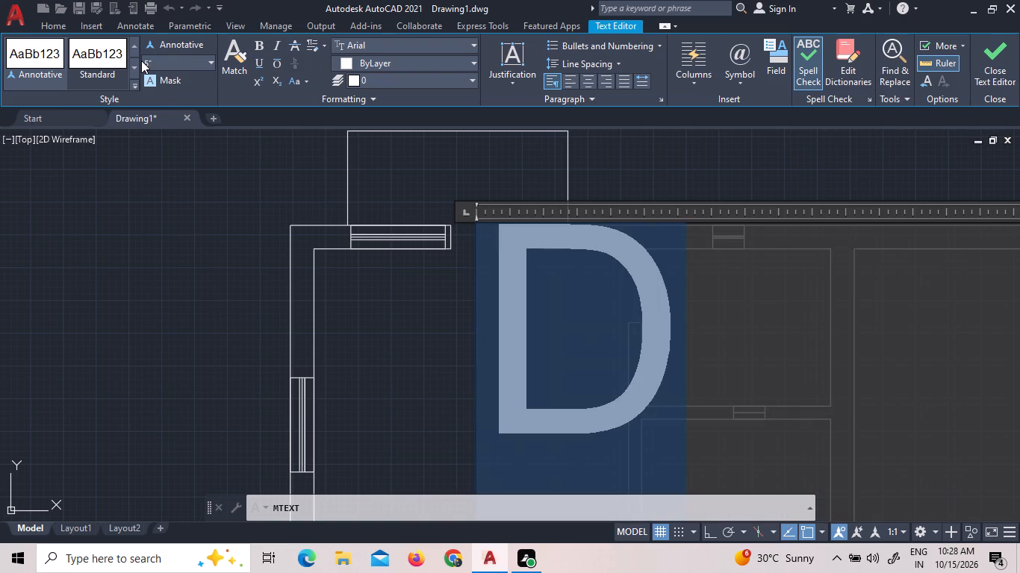
click(243, 178)
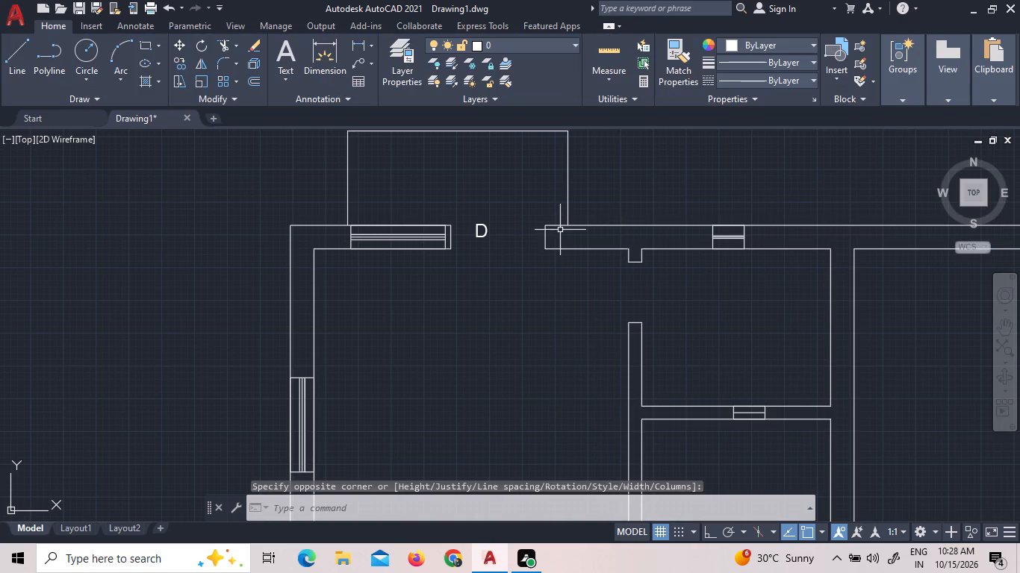
Move the "D" label about 5" right and slightly down, toward the middle of the top wall's doorway opening.
click(485, 232)
right_click(485, 232)
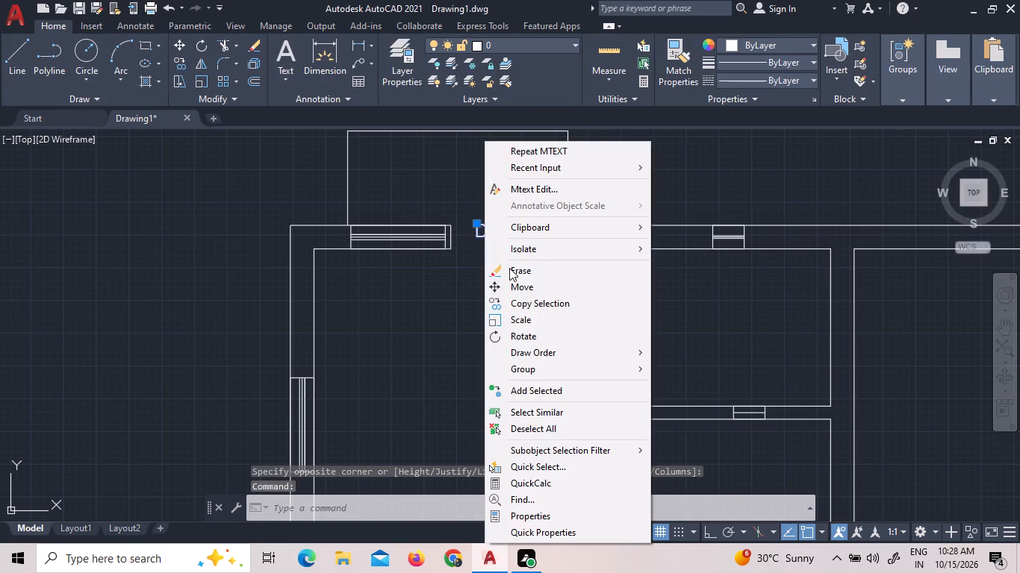
click(514, 280)
click(514, 280)
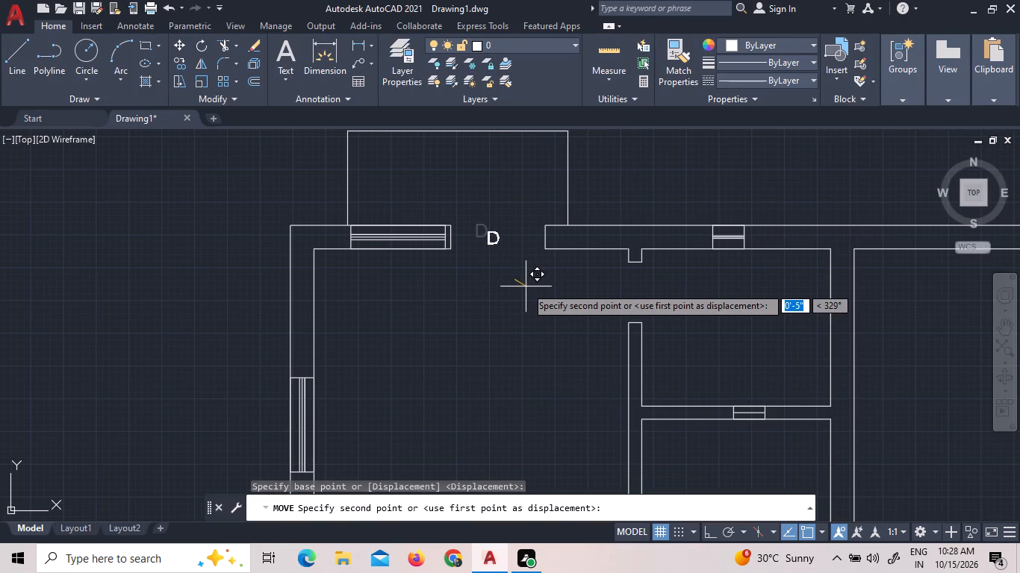
click(527, 285)
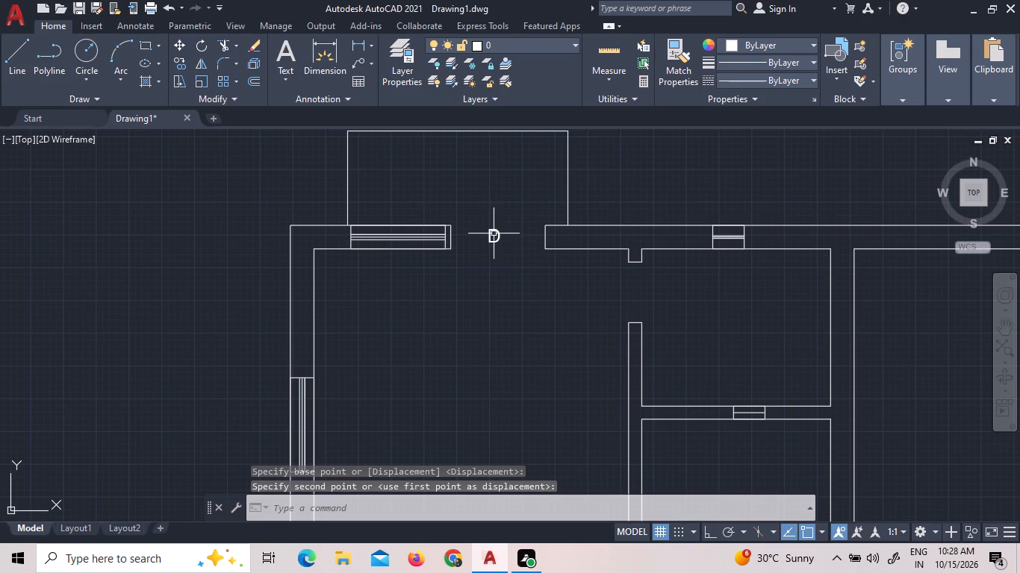
Set the text height of the "D" label in the top wall's doorway to 9".
triple_click(497, 238)
triple_click(497, 238)
click(497, 238)
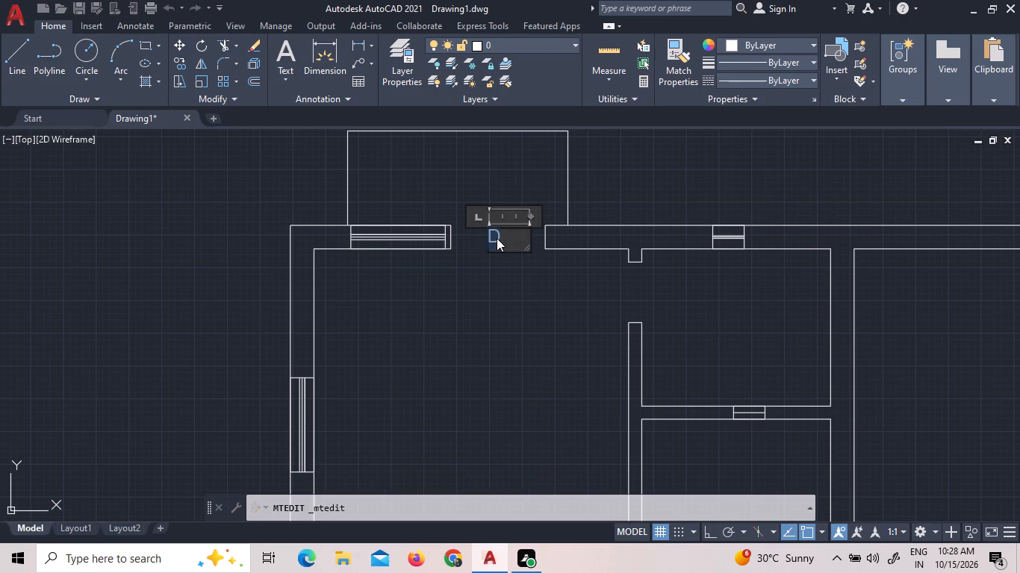
key(9)
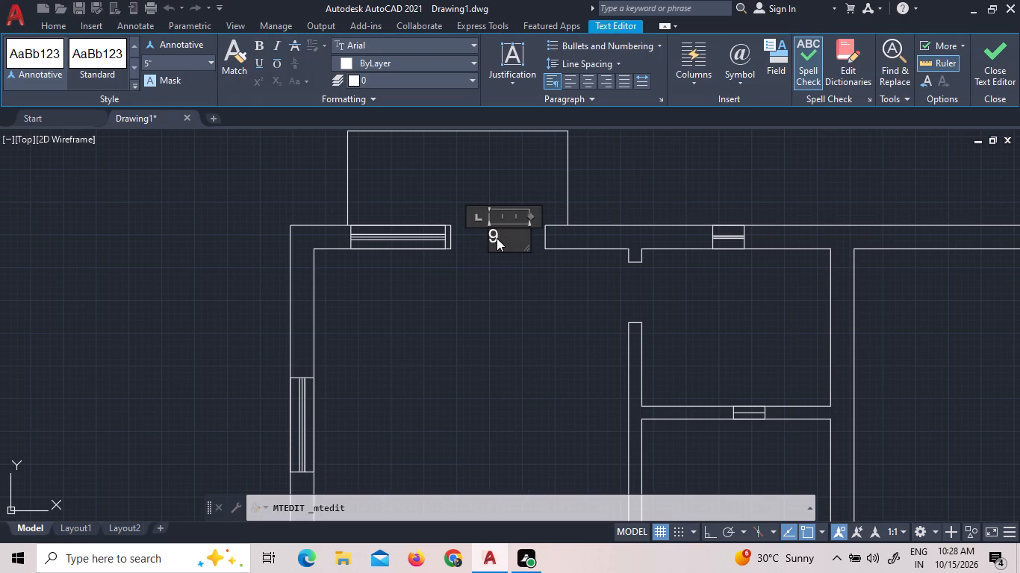
key(BackSpace)
key(d)
double_click(154, 66)
key(9)
key(shift+quotedbl)
key(Return)
double_click(512, 237)
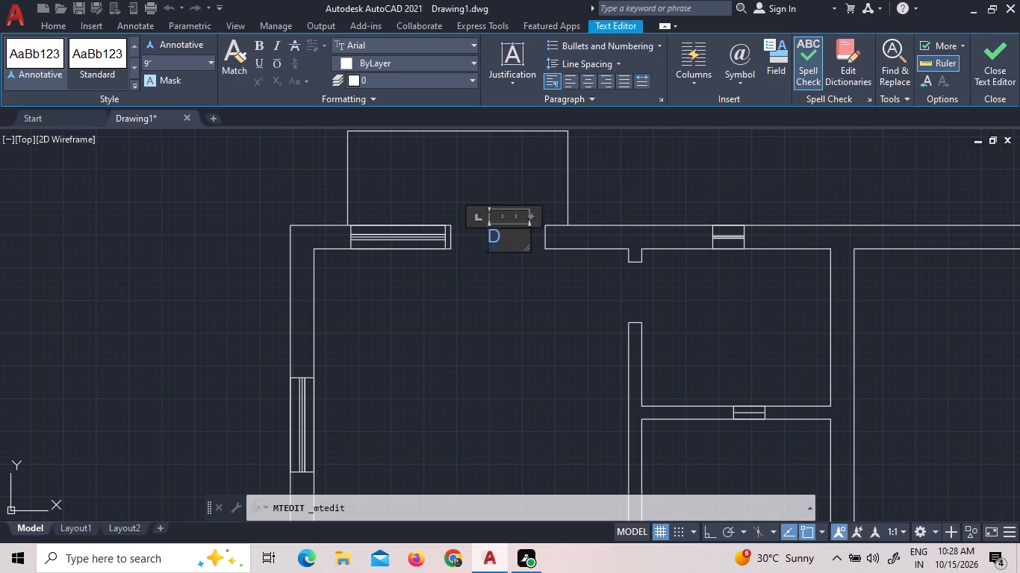
click(212, 62)
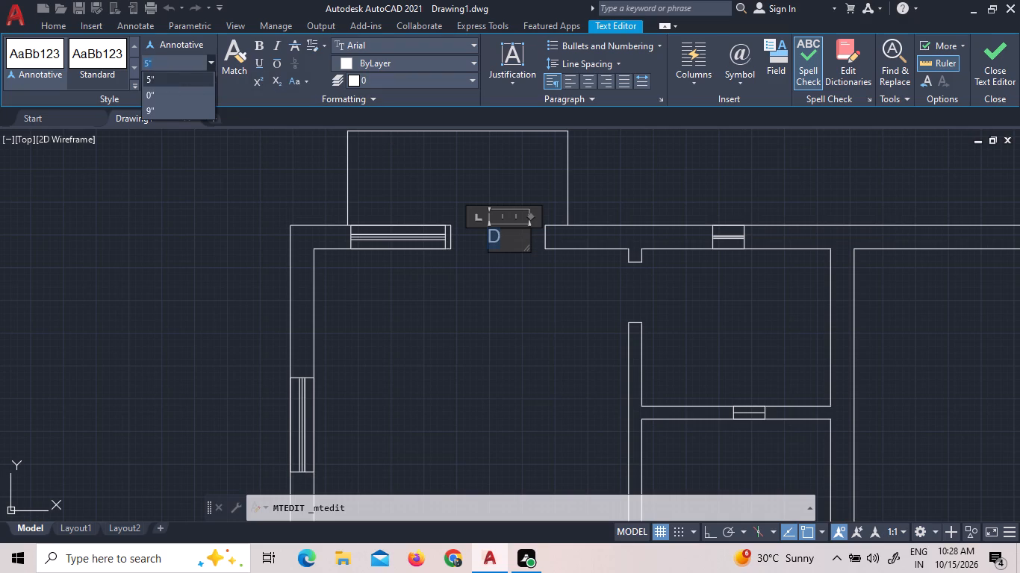
click(175, 52)
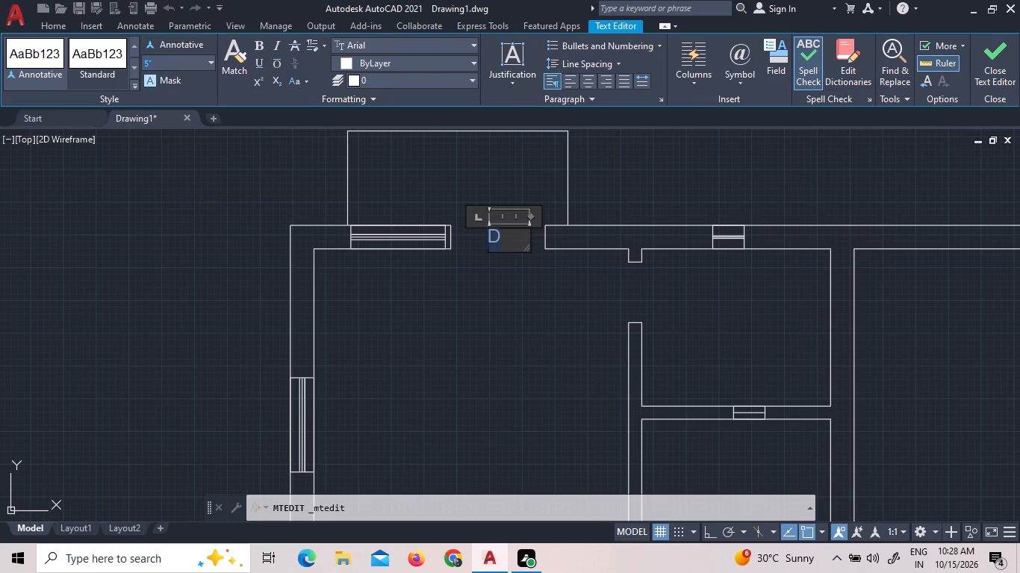
text(9")
key(Return)
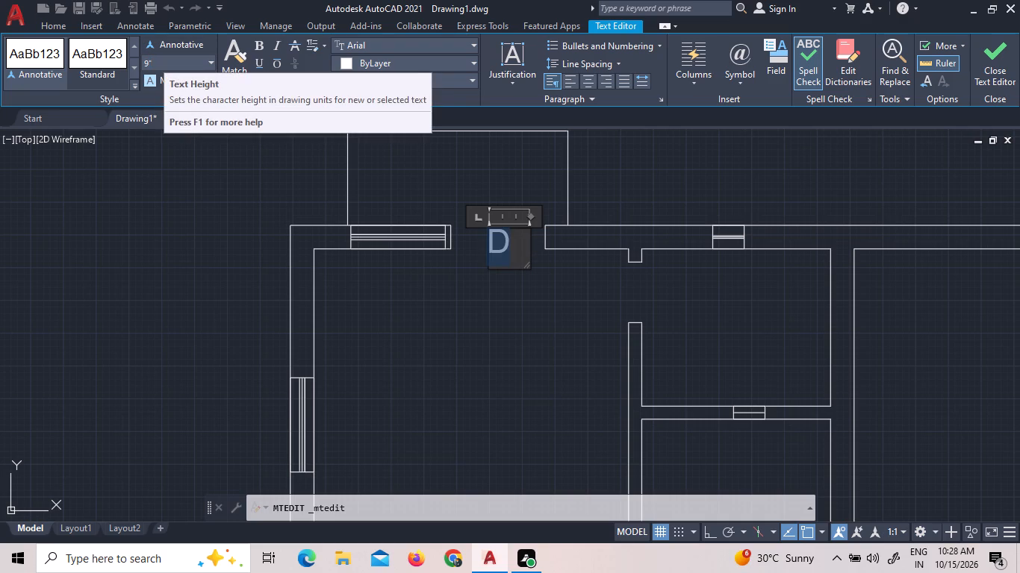
click(417, 196)
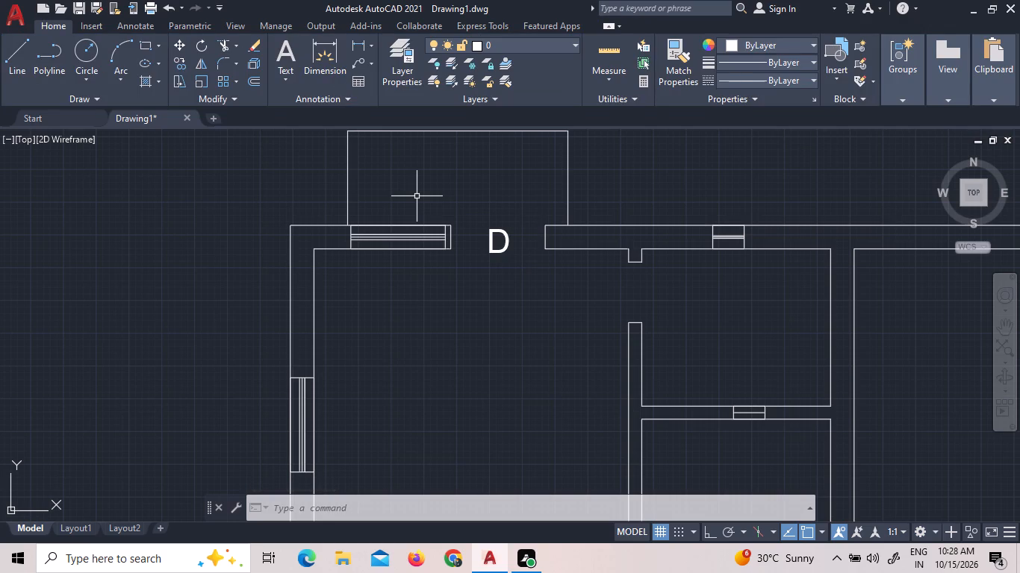
Copy the "D" label from the top wall's doorway into the opening at the lower end of the top-left room's right-hand partition.
click(495, 237)
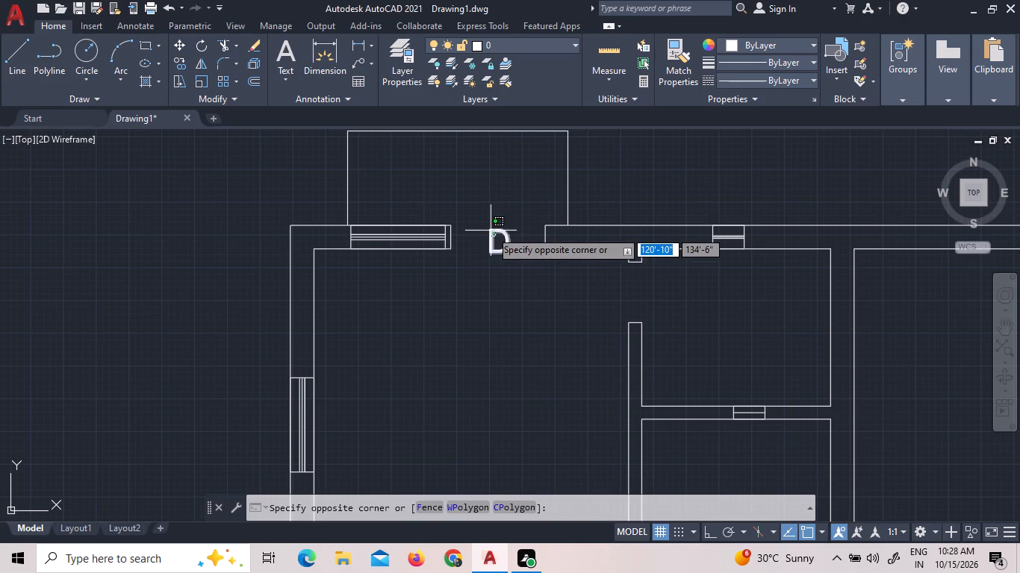
click(489, 229)
right_click(489, 229)
double_click(529, 296)
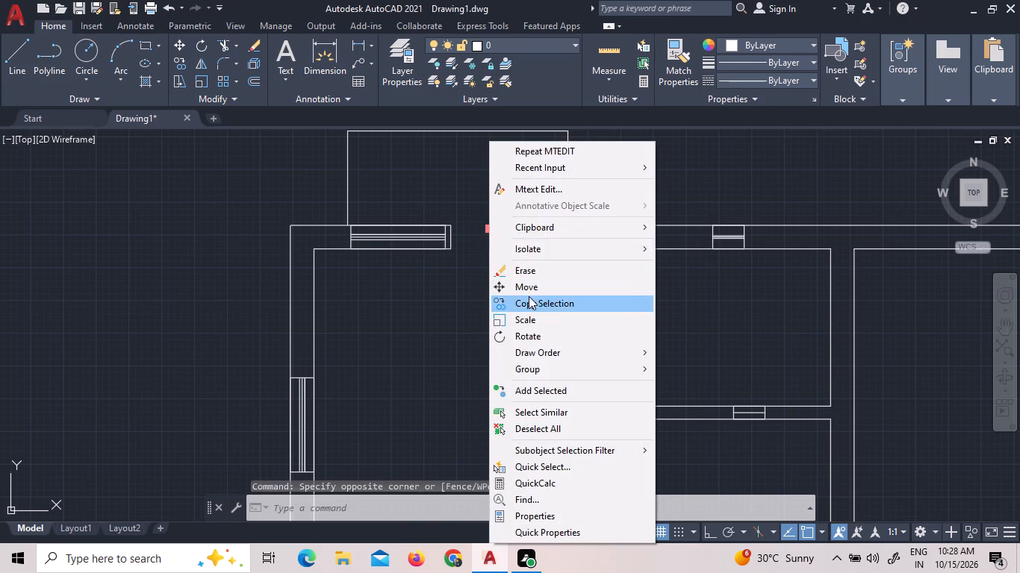
scroll(531, 322, down, 6)
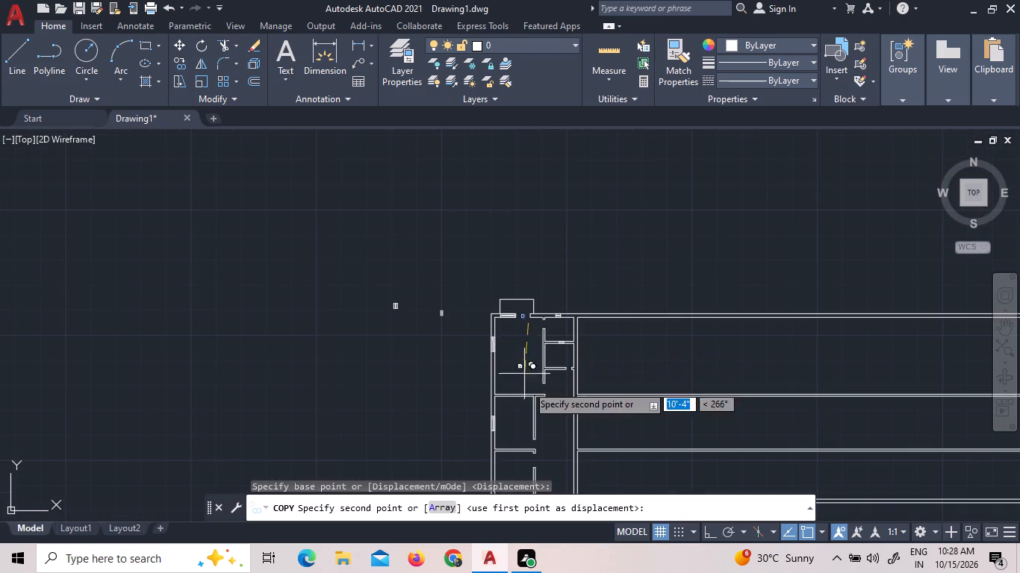
scroll(554, 392, up, 6)
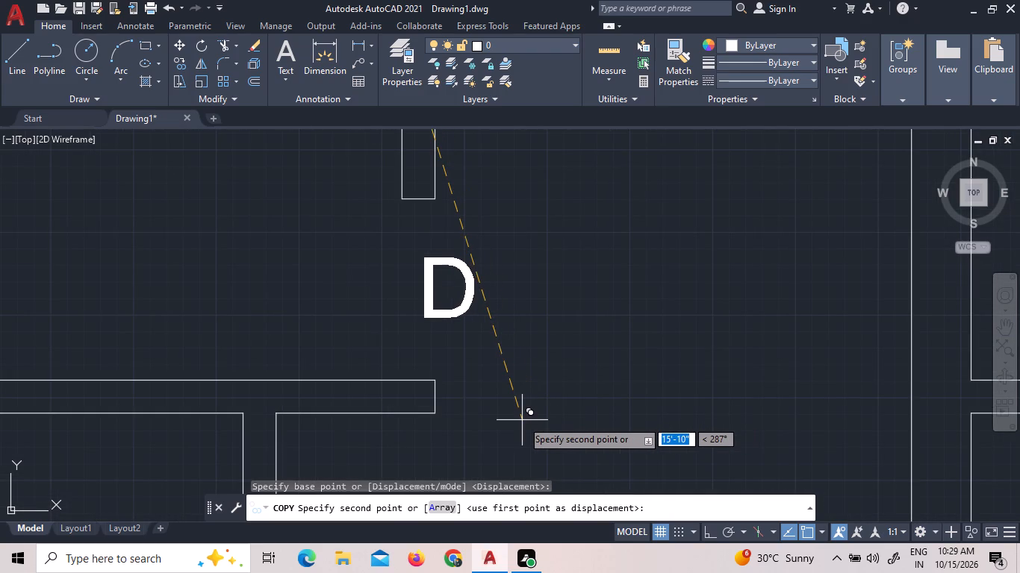
click(488, 422)
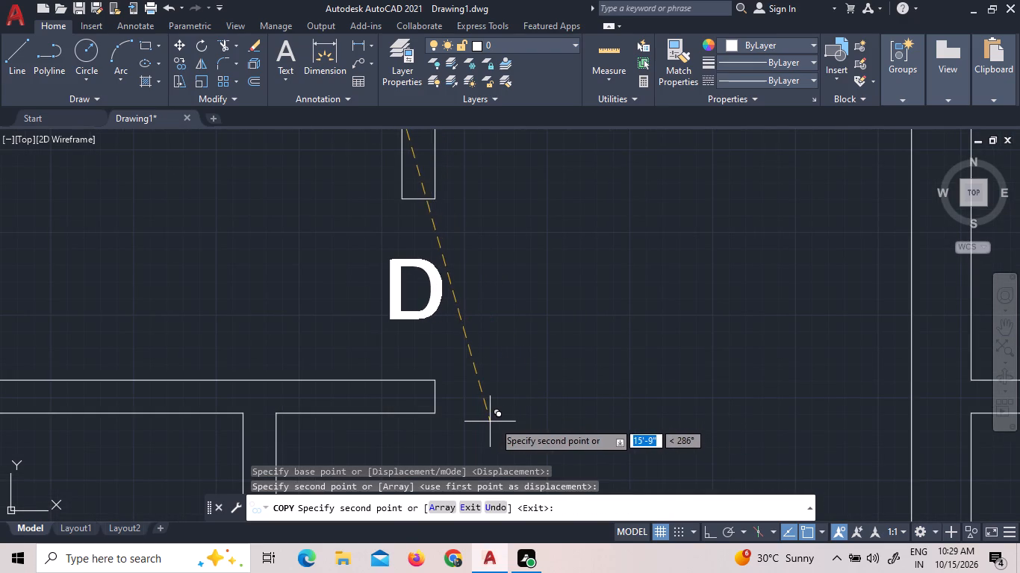
Place another copy of the "D" label in the opening at the upper end of the same partition, just below the outer wall, and finish copying.
scroll(494, 396, down, 1)
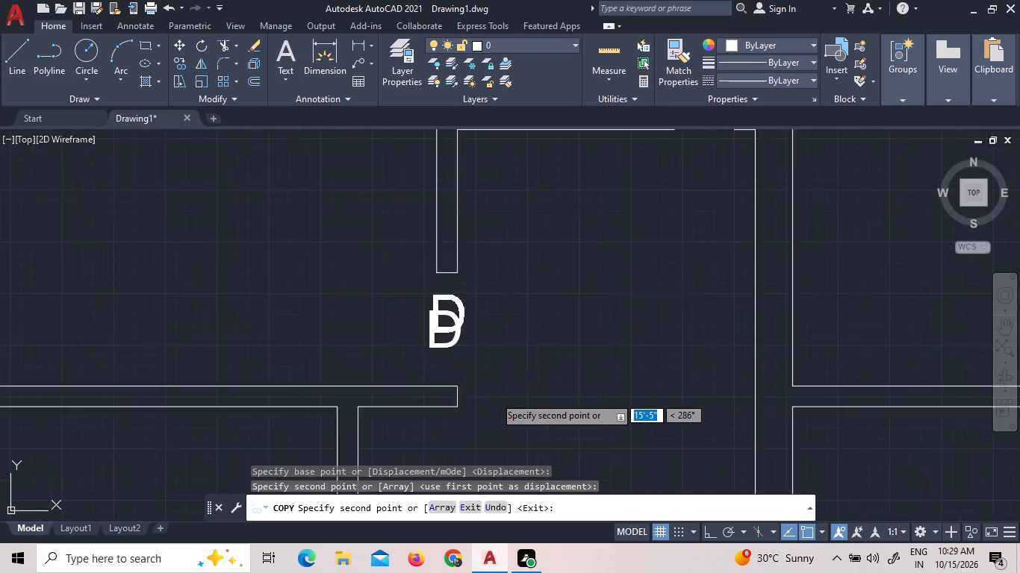
scroll(494, 396, down, 5)
scroll(500, 294, up, 2)
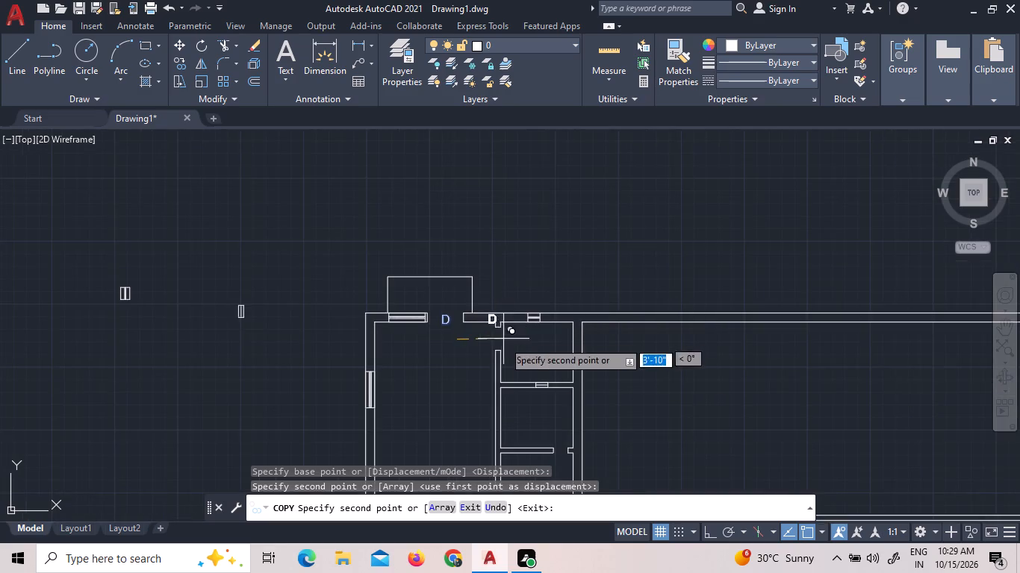
scroll(502, 365, up, 3)
click(529, 345)
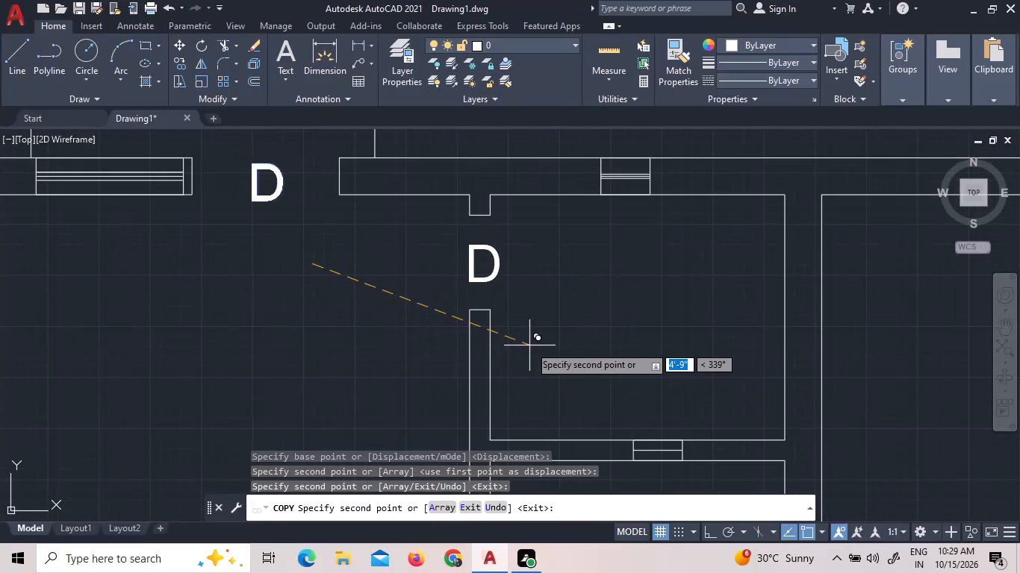
right_click(529, 345)
click(571, 134)
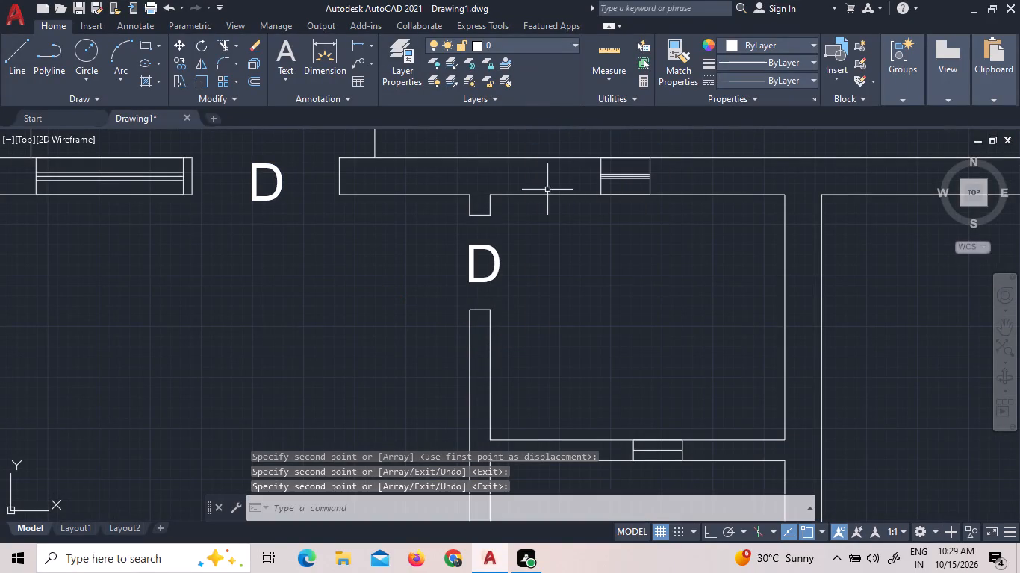
Change the label in the partition's upper doorway opening to "D1" and finish editing the text.
triple_click(495, 251)
click(495, 251)
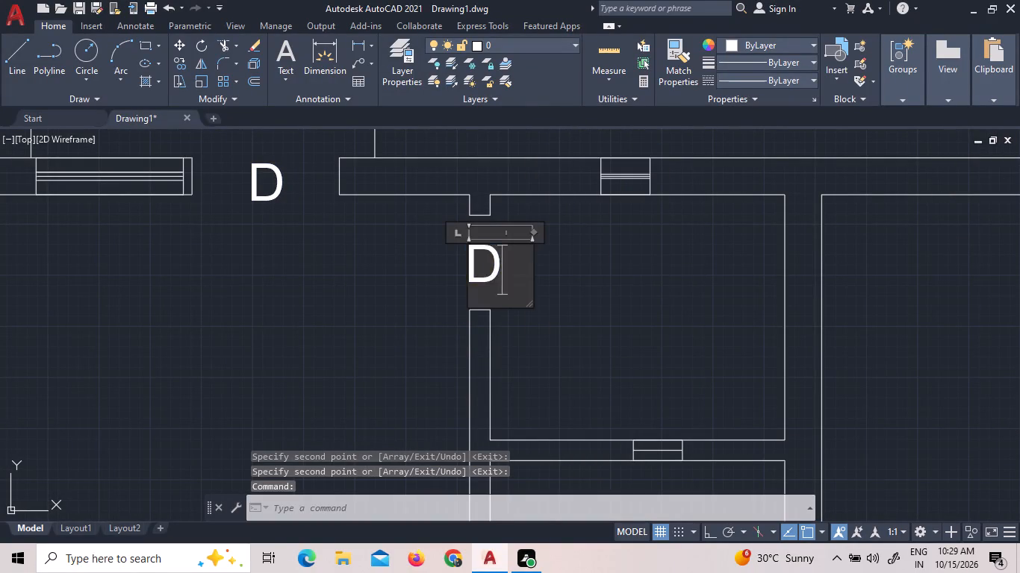
click(505, 259)
click(511, 271)
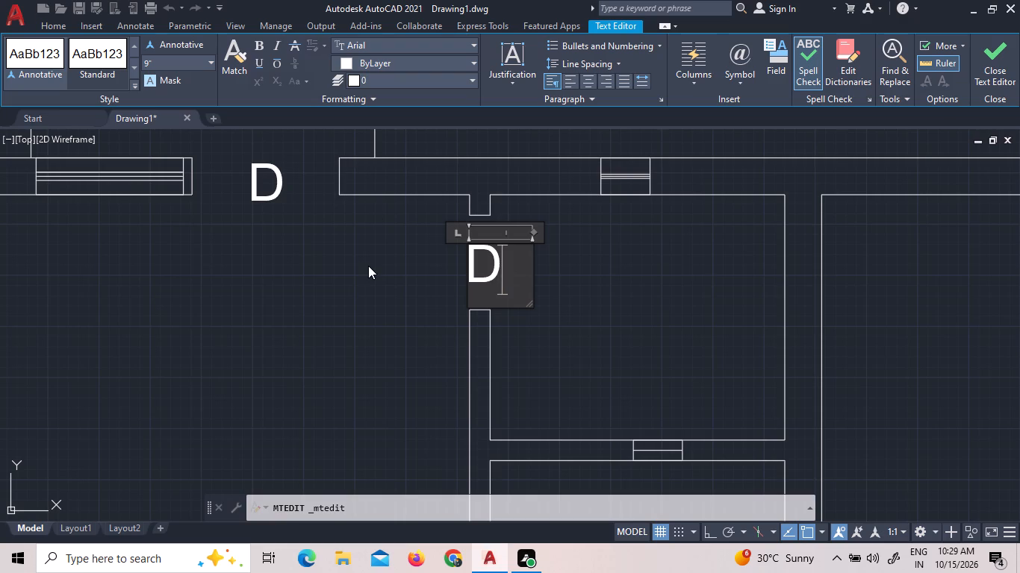
key(F1)
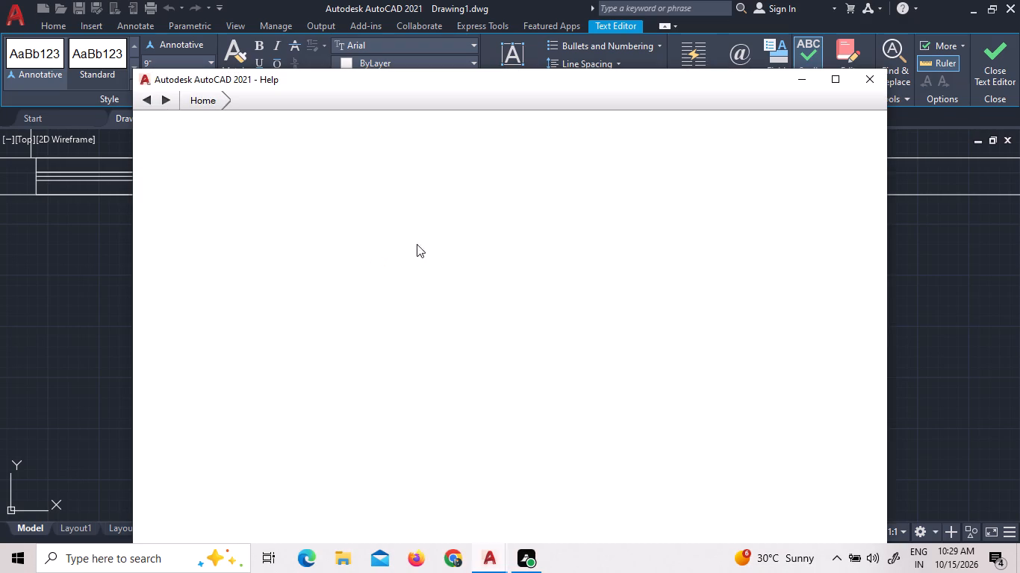
click(883, 78)
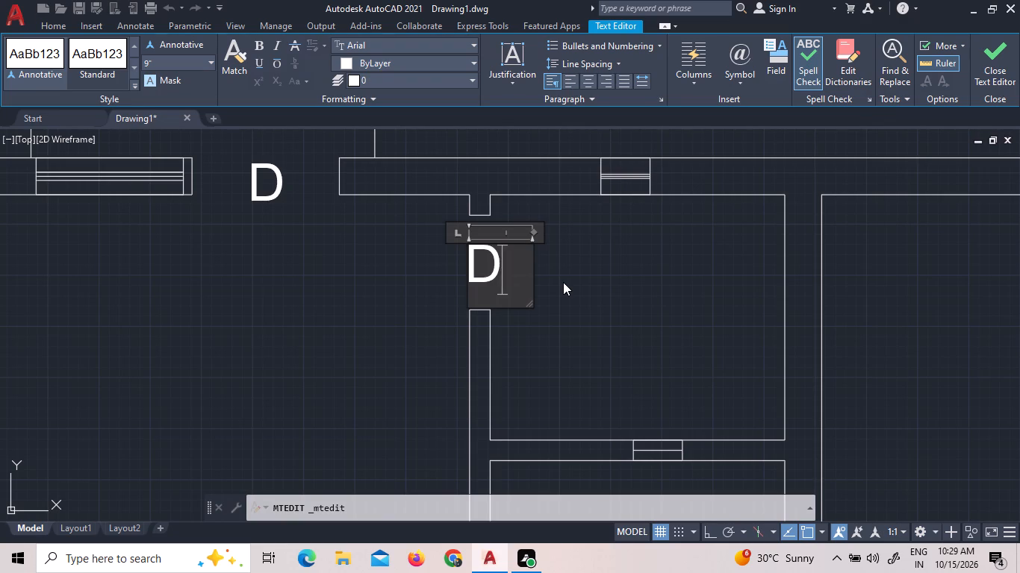
key(space)
key(1)
scroll(517, 287, up, 1)
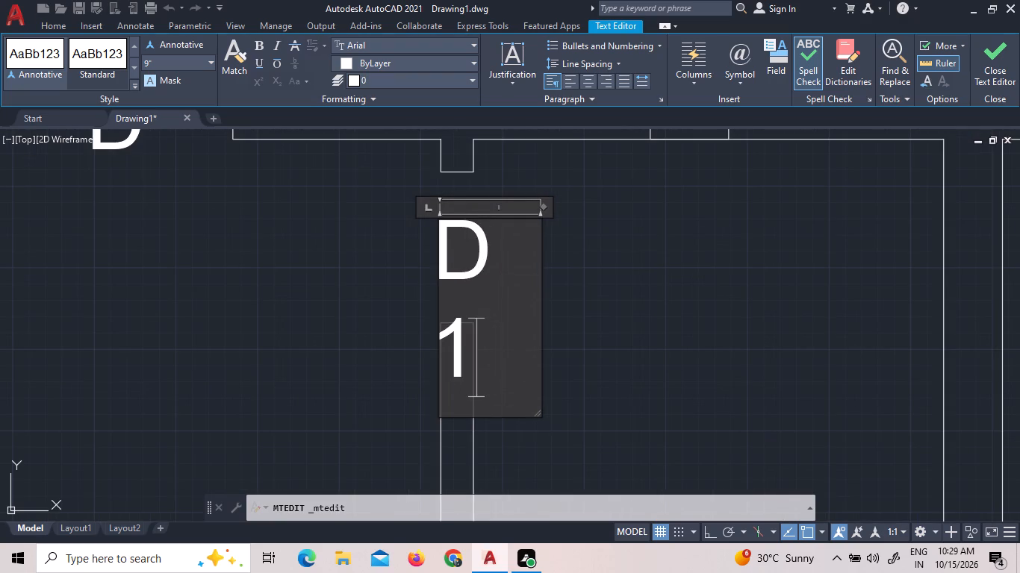
click(519, 268)
key(BackSpace)
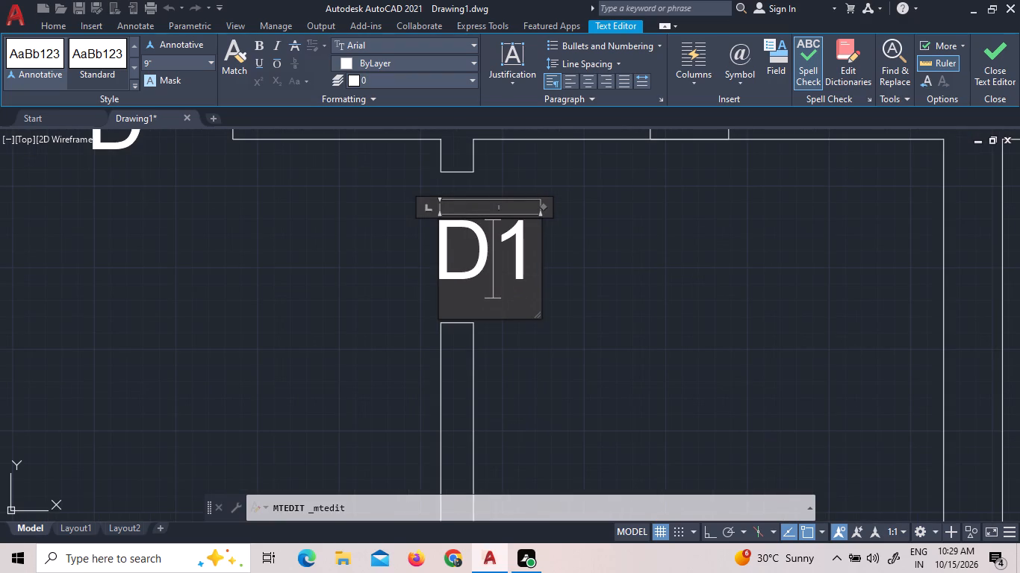
key(BackSpace)
key(d)
scroll(532, 353, down, 2)
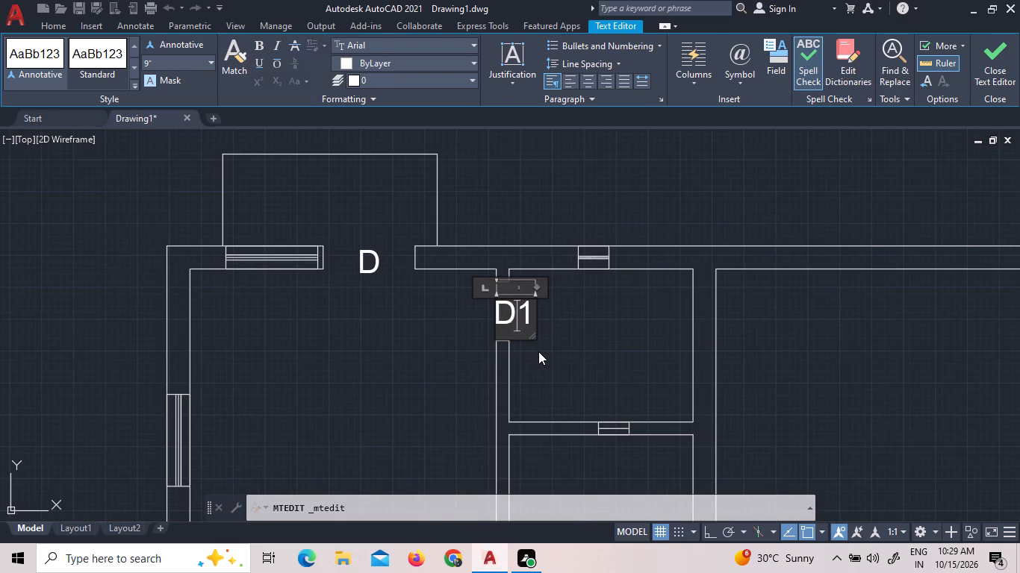
scroll(538, 351, down, 4)
scroll(545, 395, up, 2)
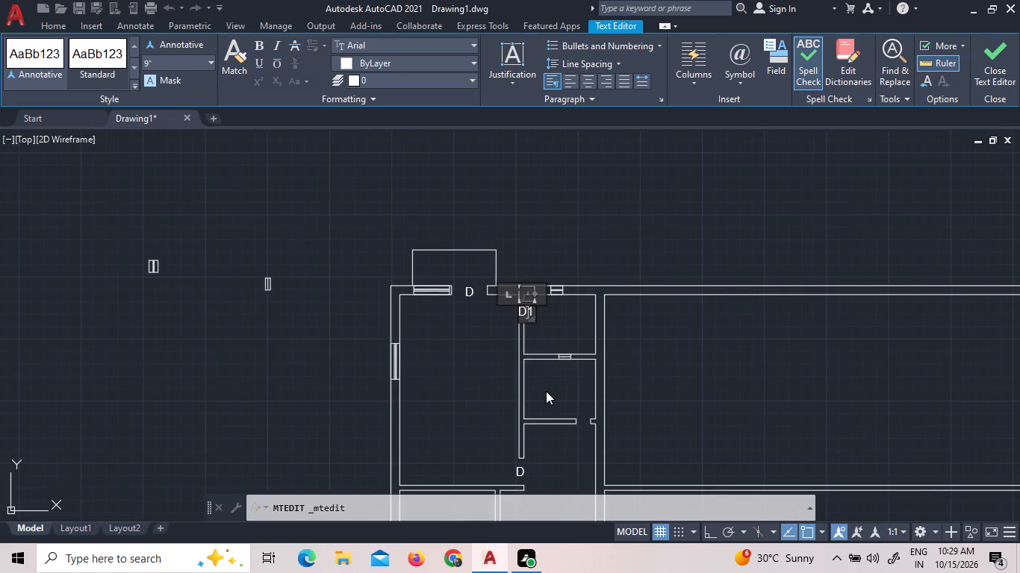
scroll(536, 328, up, 3)
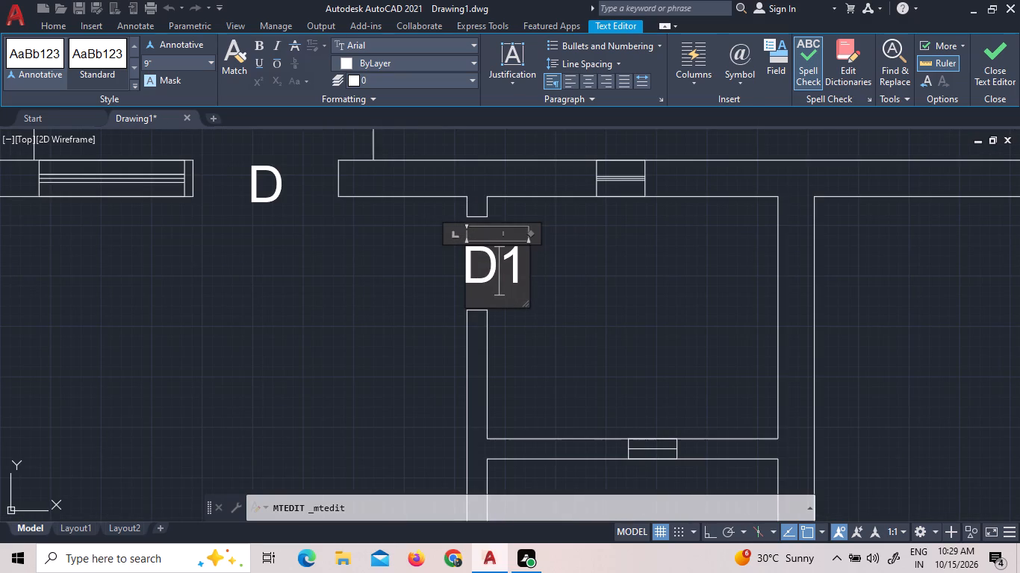
triple_click(522, 257)
click(522, 257)
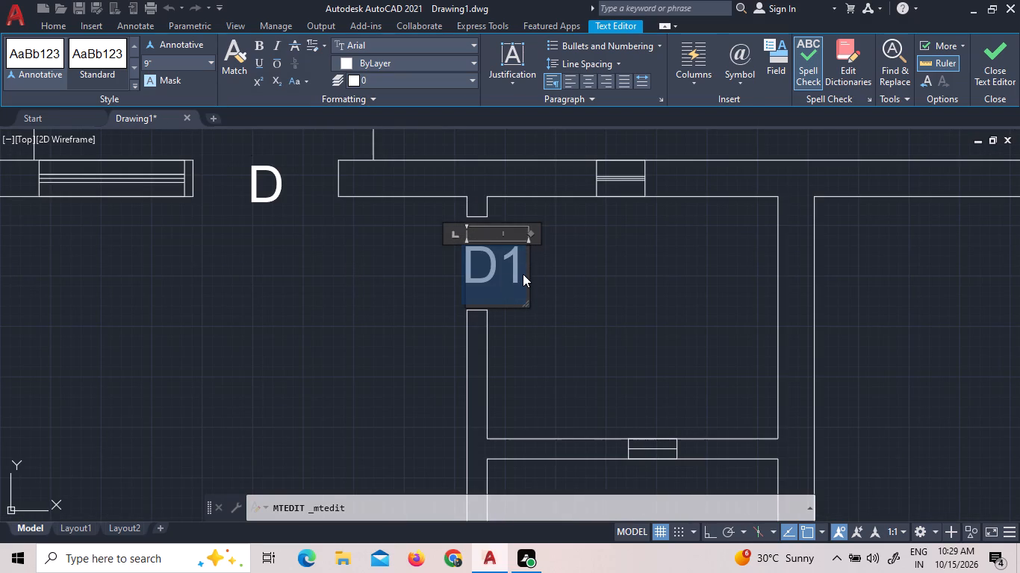
click(561, 278)
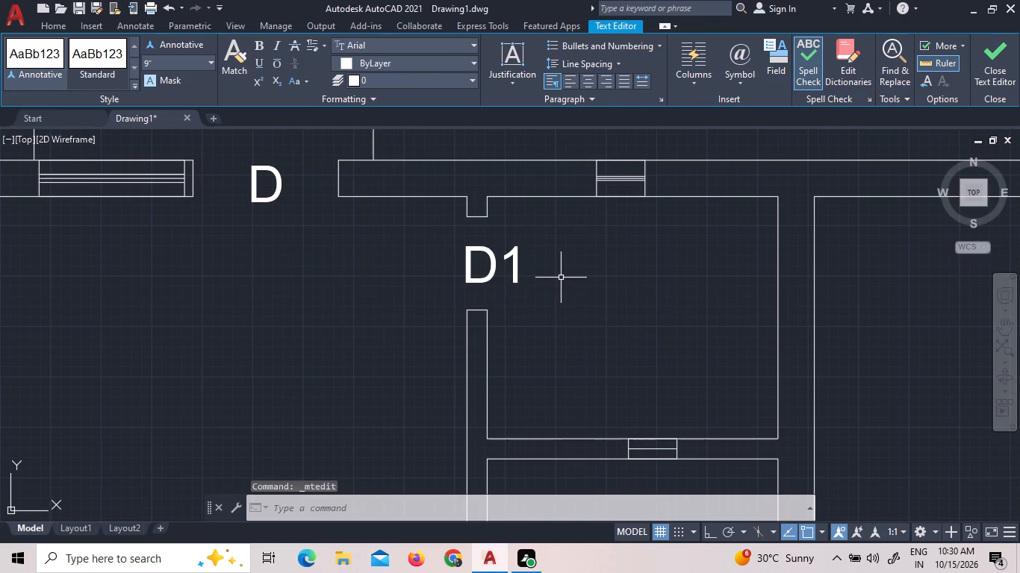
Copy the "D1" label to the doorway opening in the lower horizontal wall of the second small room, and finish copying.
click(482, 283)
right_click(482, 283)
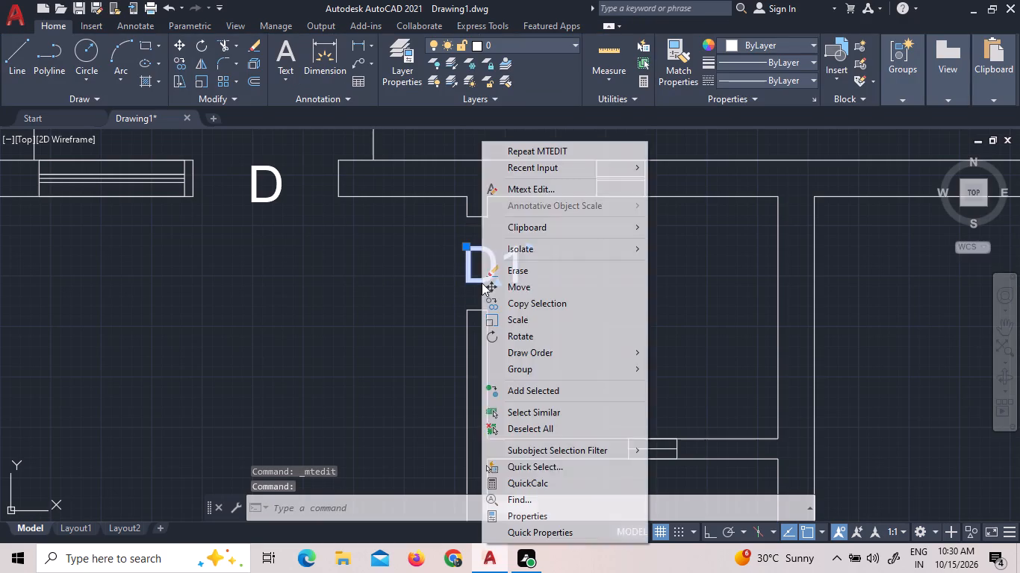
click(511, 304)
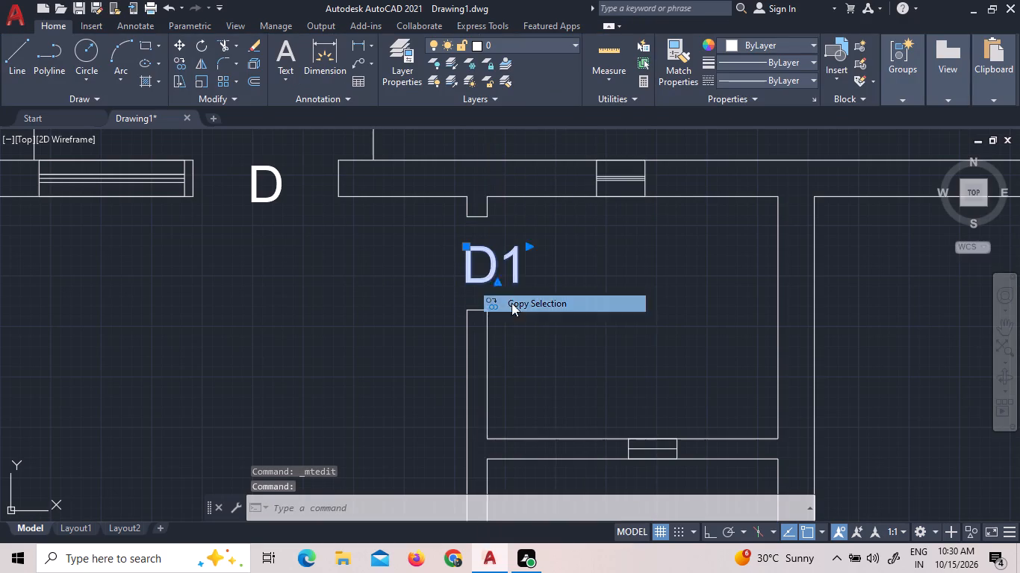
click(495, 279)
scroll(618, 395, down, 5)
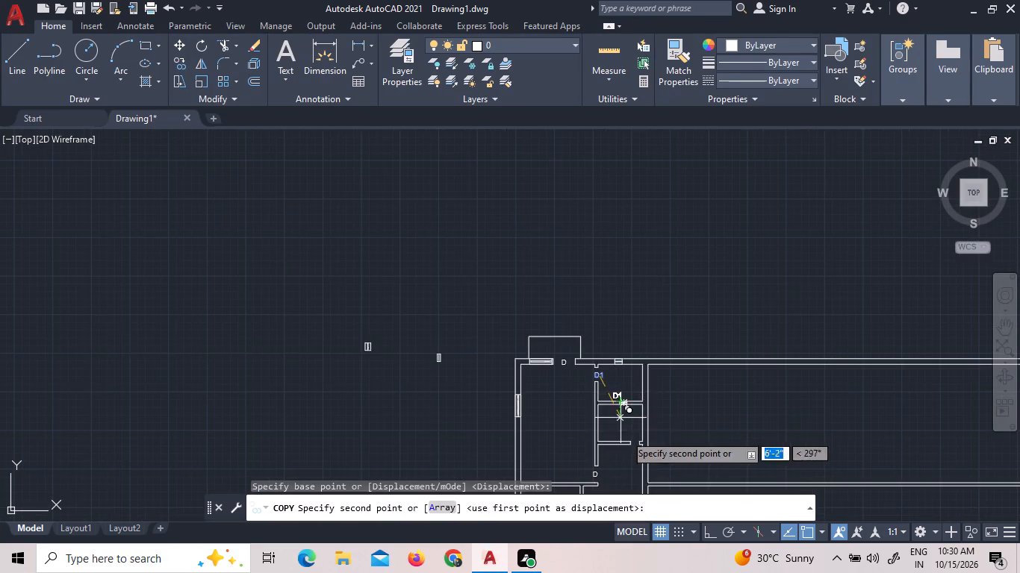
scroll(628, 452, up, 5)
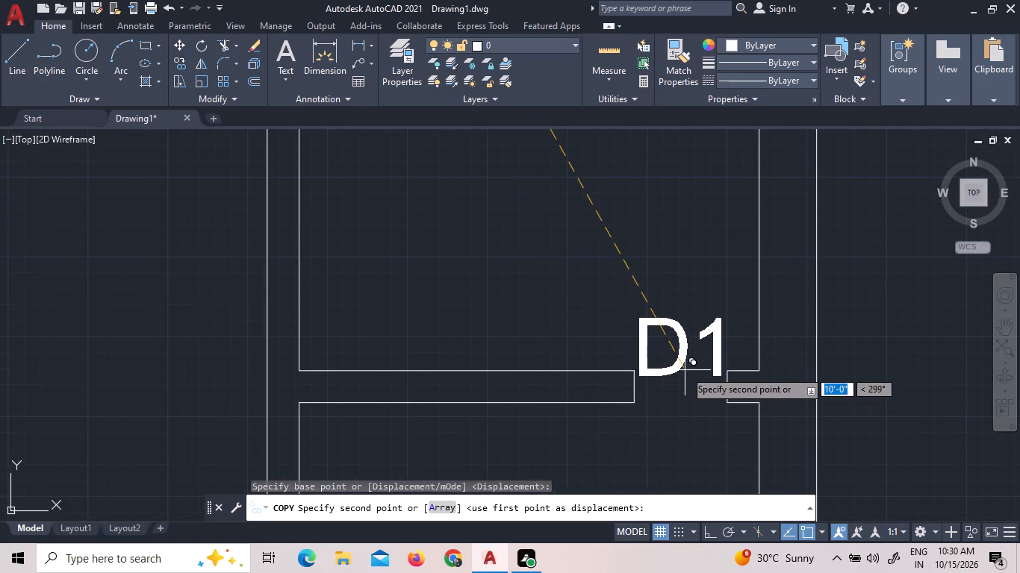
click(685, 370)
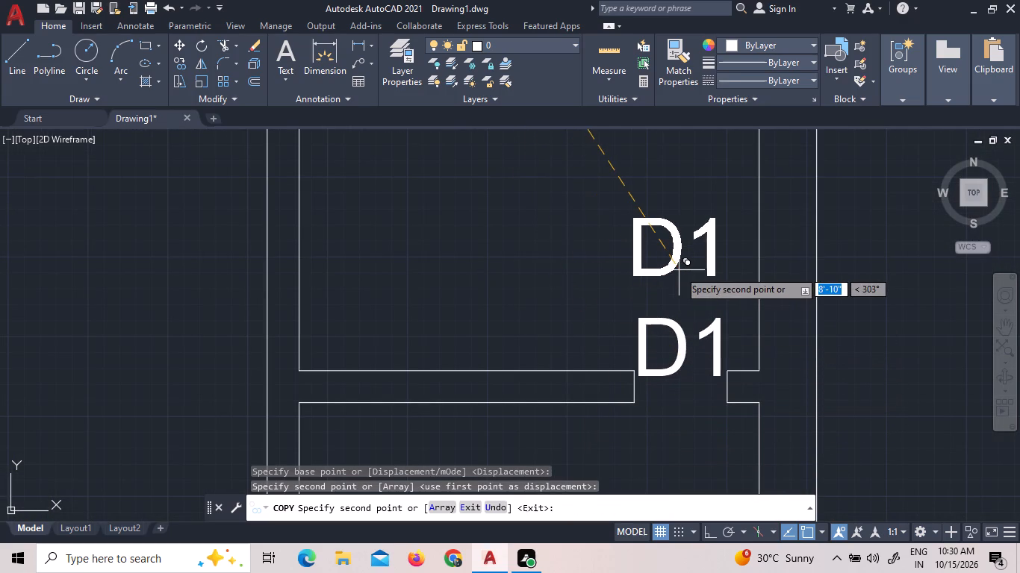
right_click(679, 270)
click(684, 284)
Add a 9" high "O" text label in the partition opening just above the lowest left room's upper wall.
scroll(684, 284, down, 2)
scroll(684, 284, up, 1)
scroll(684, 284, down, 1)
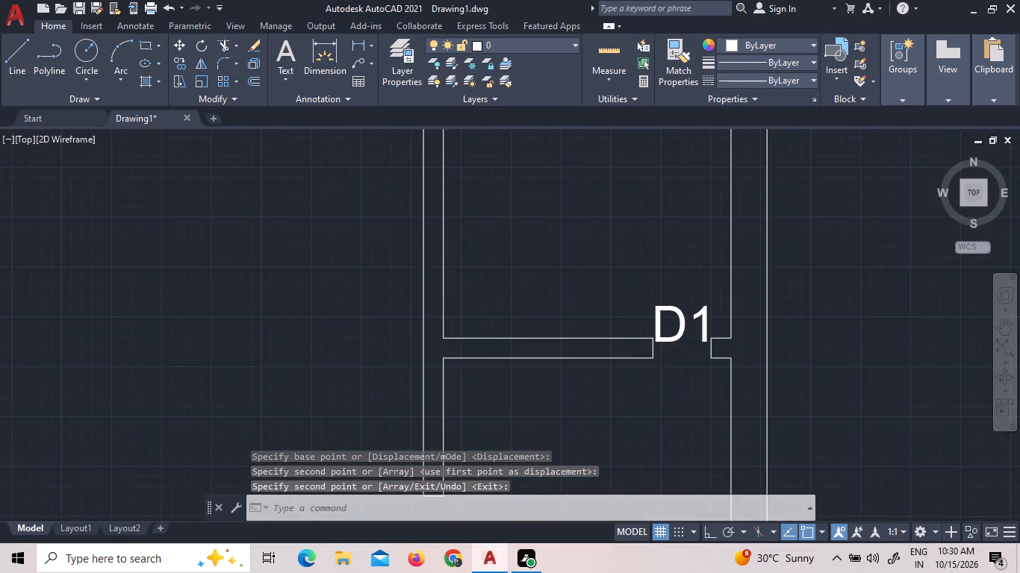
scroll(684, 284, down, 3)
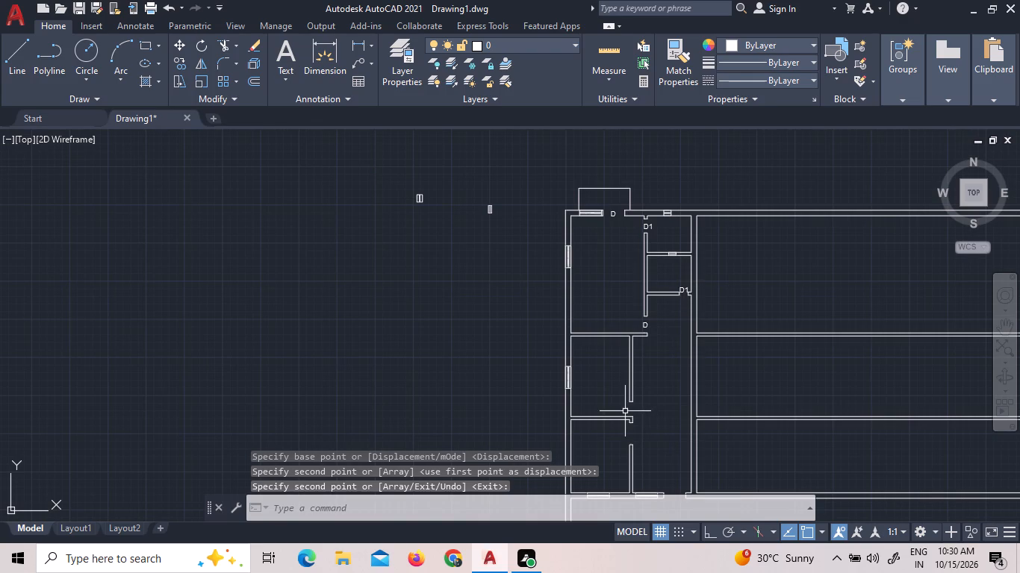
scroll(623, 407, up, 1)
click(277, 56)
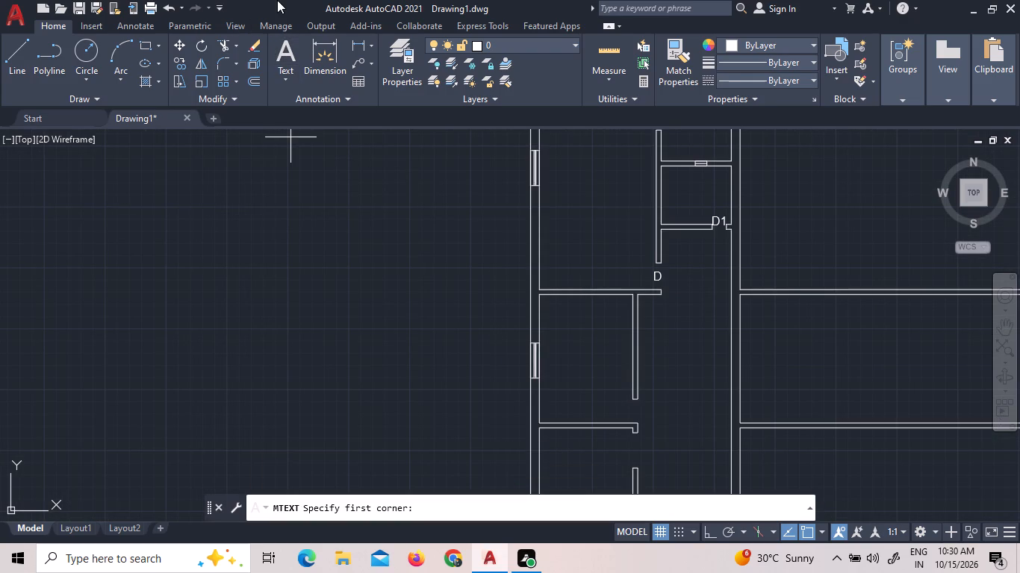
scroll(660, 431, up, 3)
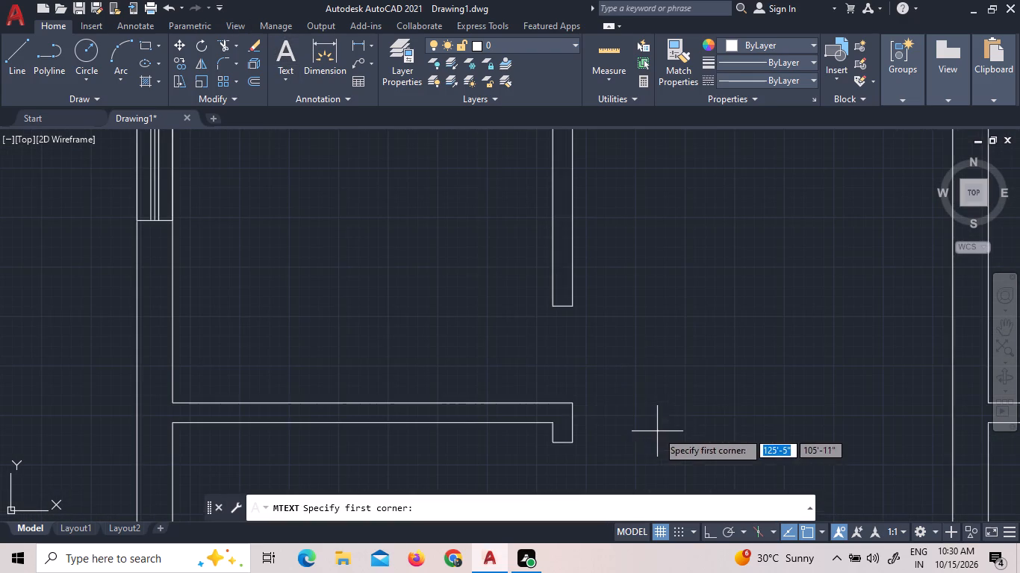
click(531, 337)
click(605, 381)
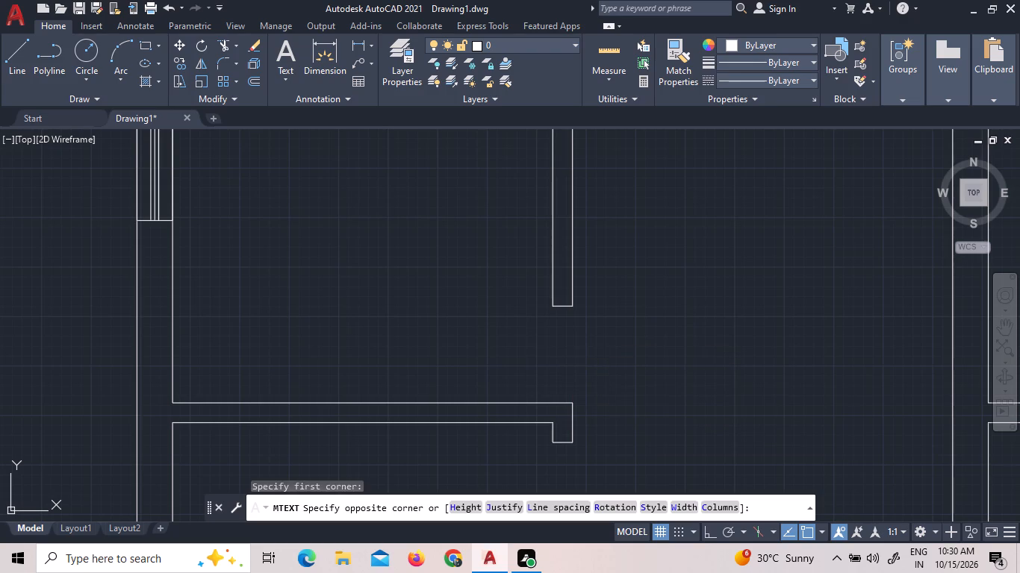
key(o)
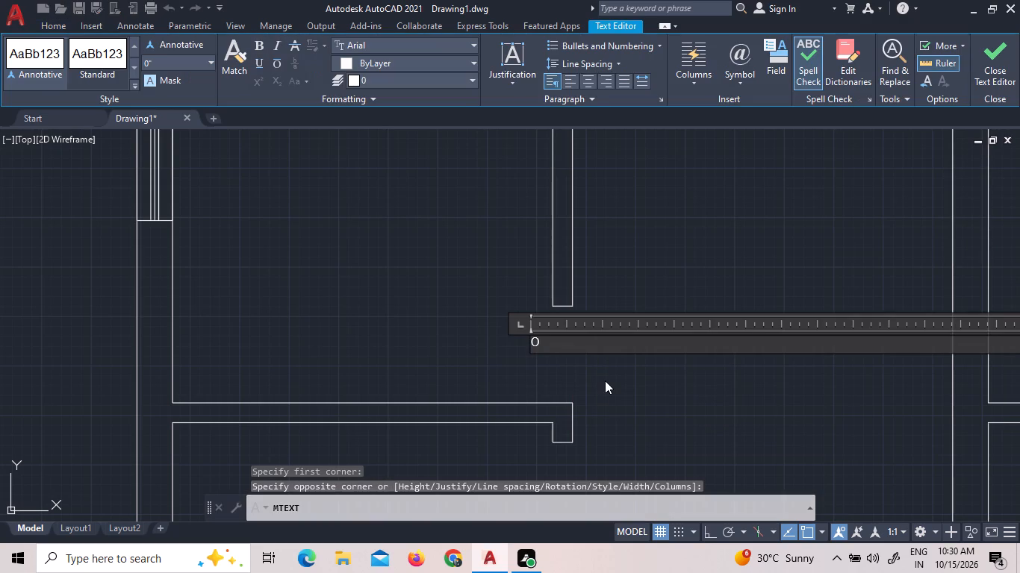
click(583, 351)
click(583, 351)
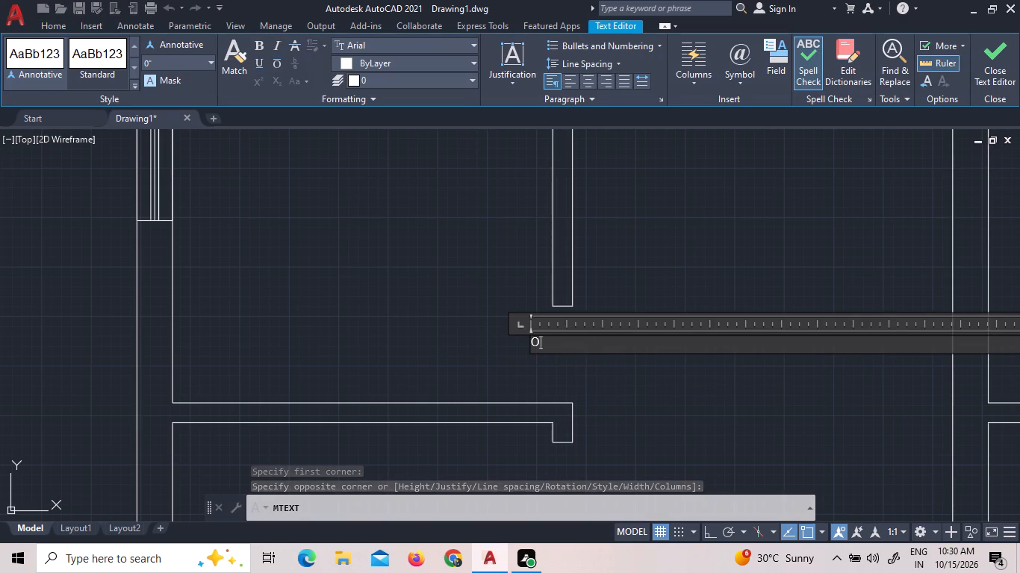
double_click(567, 345)
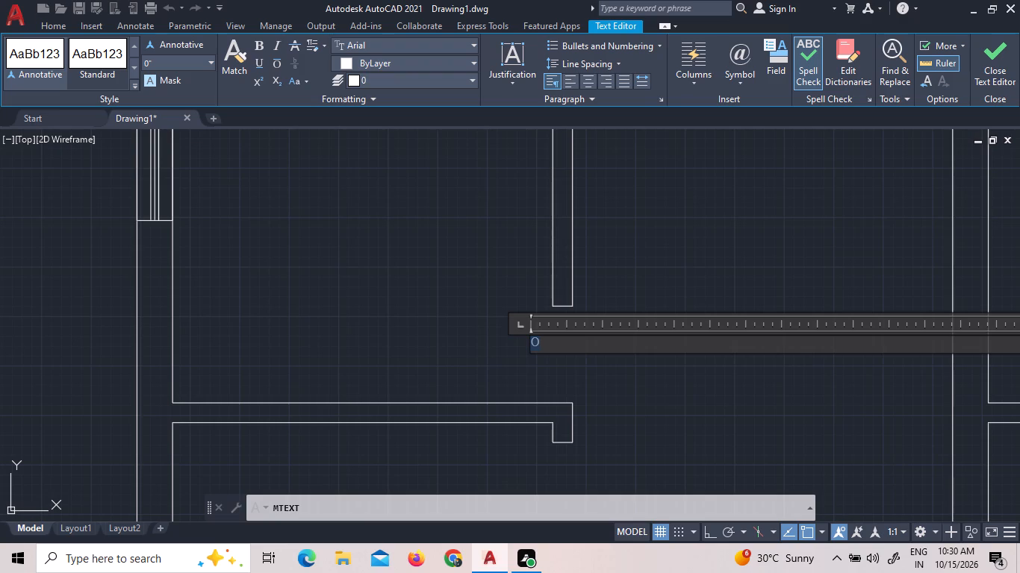
click(213, 66)
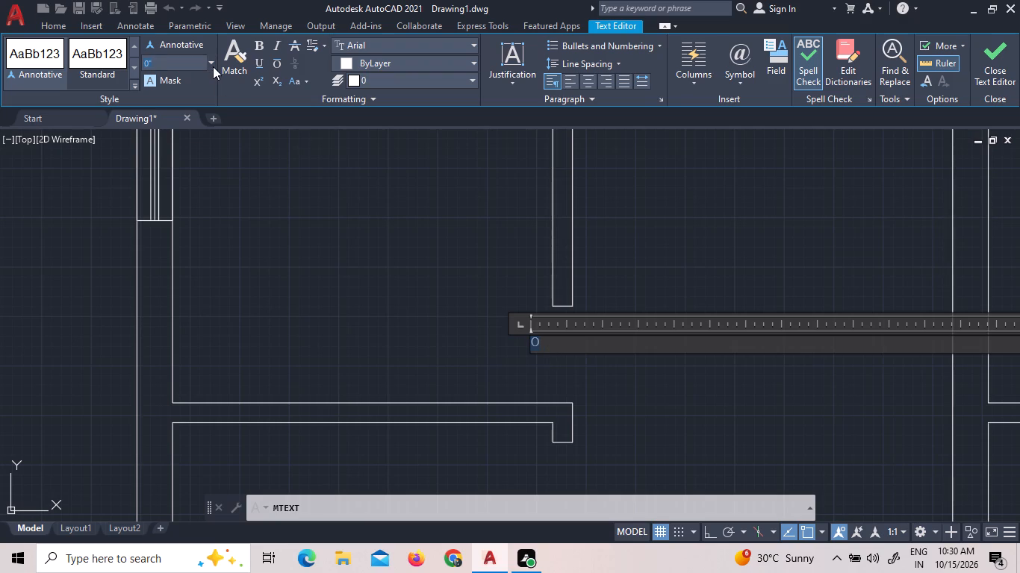
click(207, 79)
click(258, 162)
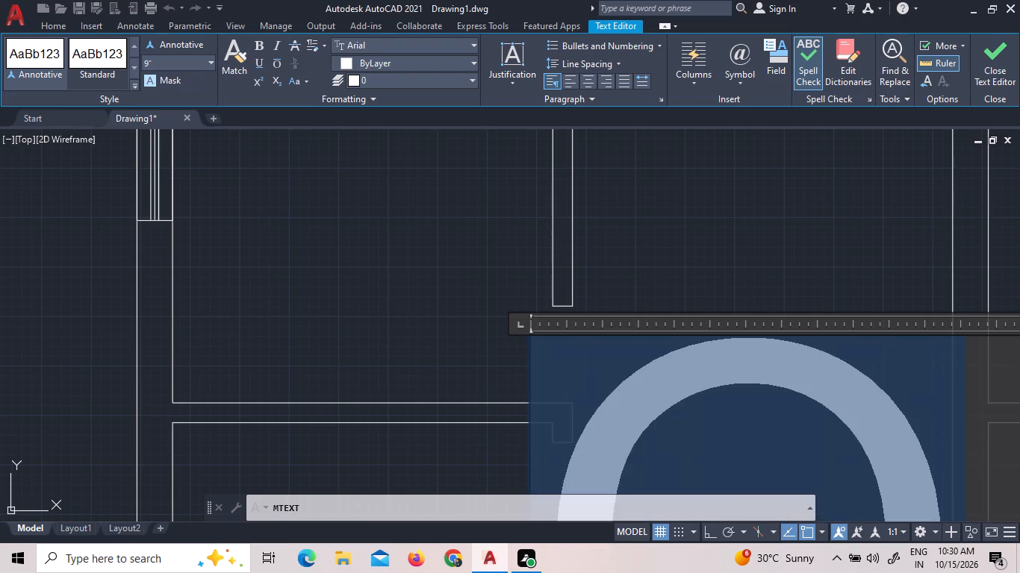
Copy the "O" label into the partition opening just below that cross wall, and finish copying.
scroll(373, 235, down, 6)
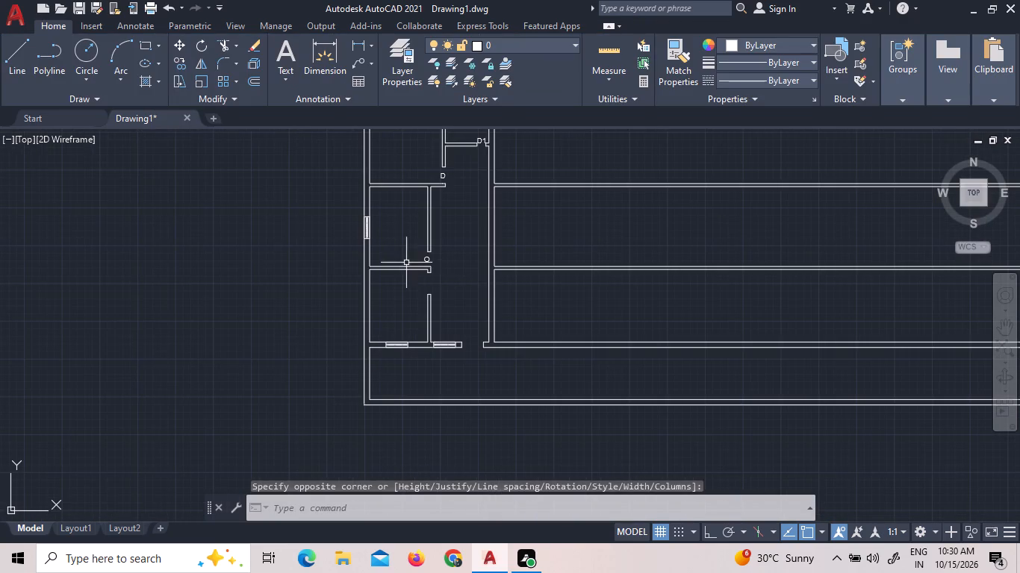
scroll(430, 282, up, 4)
scroll(424, 183, up, 2)
click(417, 193)
right_click(417, 193)
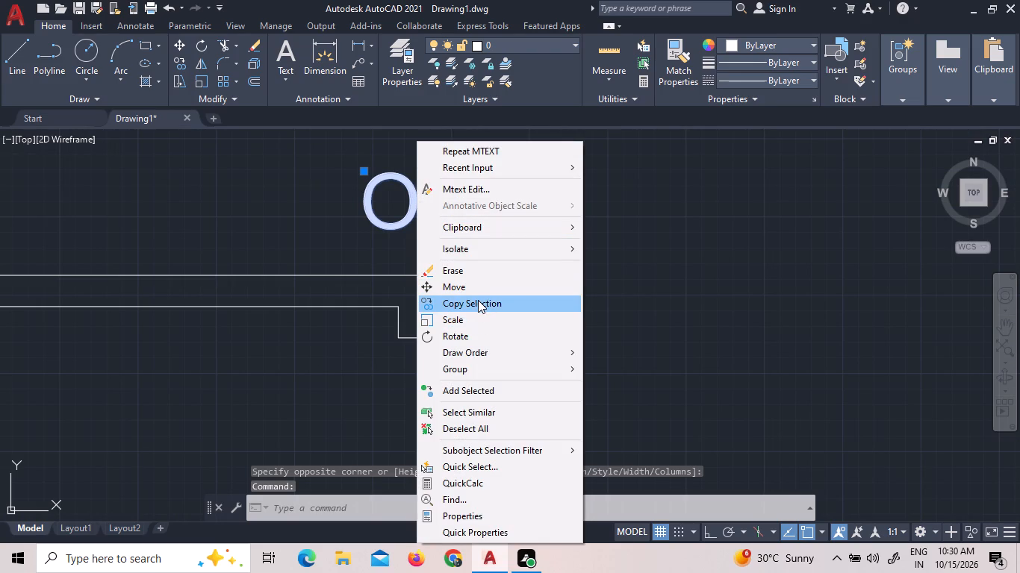
click(478, 300)
click(429, 243)
scroll(433, 305, down, 3)
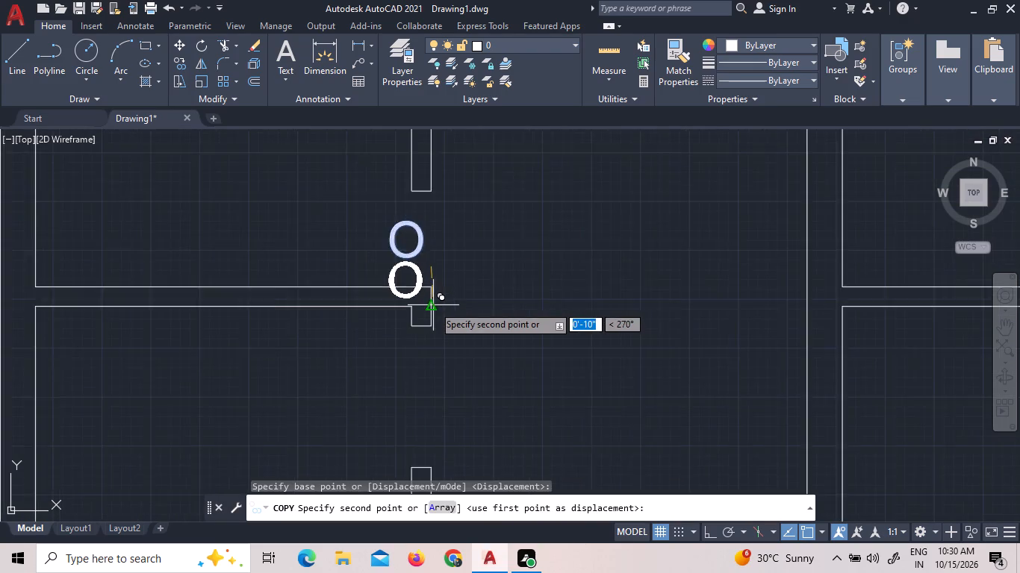
scroll(445, 376, up, 3)
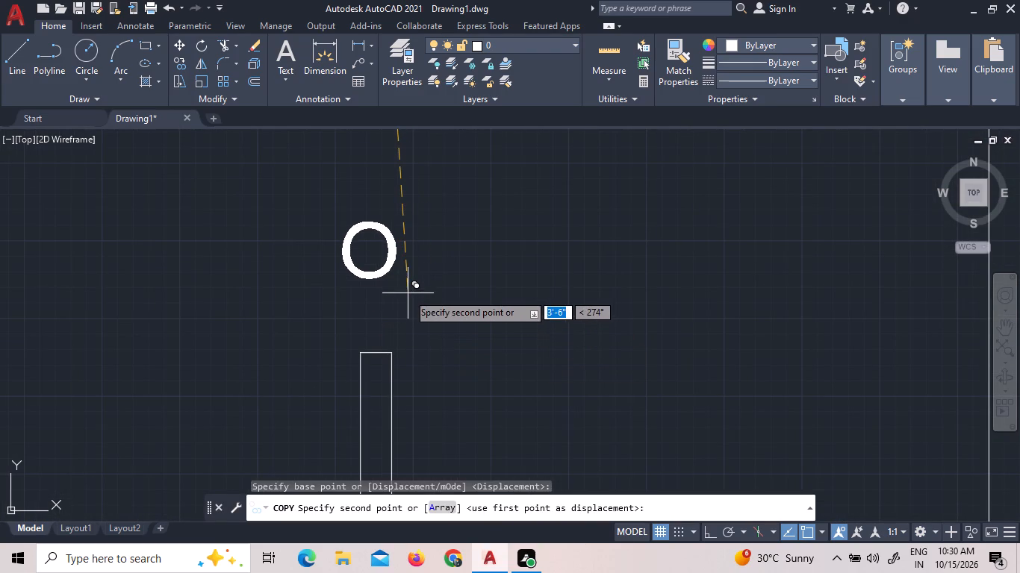
click(408, 292)
scroll(453, 254, down, 3)
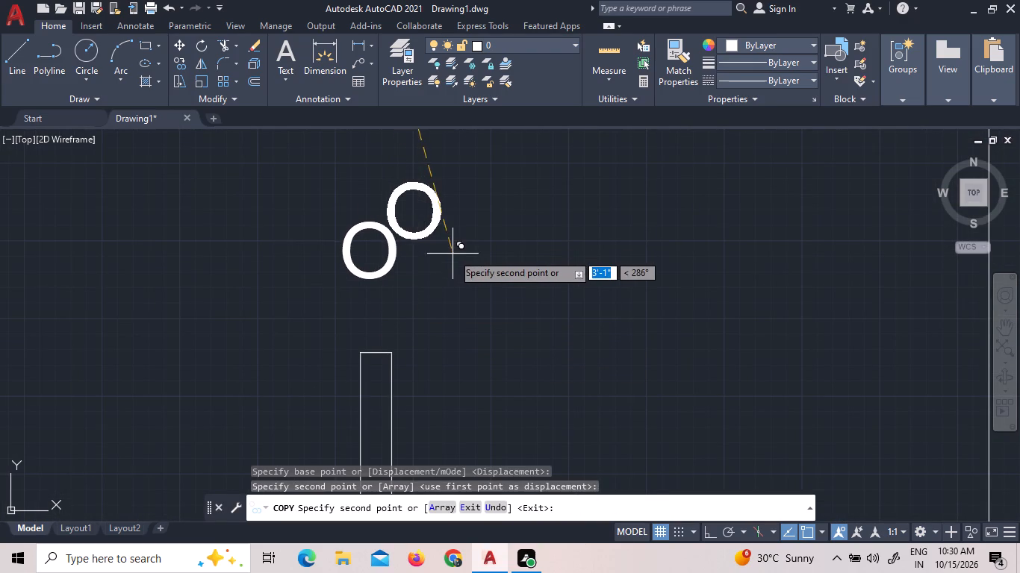
scroll(454, 254, down, 3)
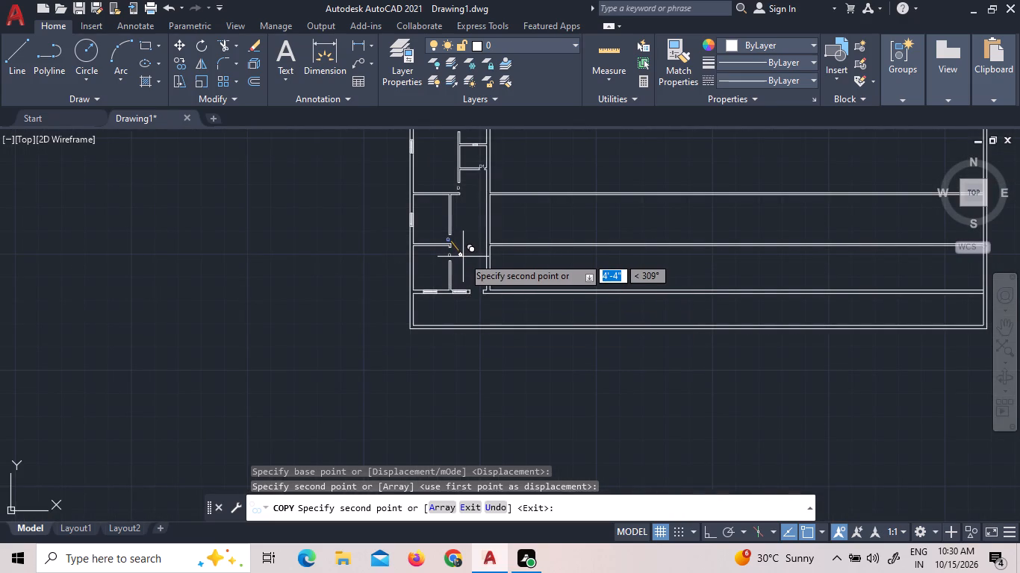
scroll(475, 298, up, 5)
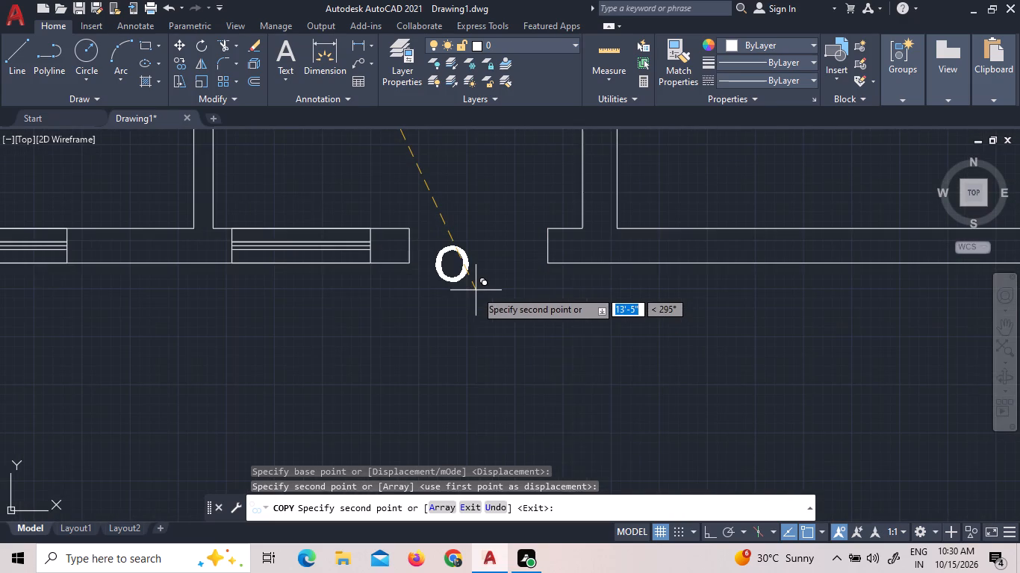
right_click(476, 290)
click(489, 300)
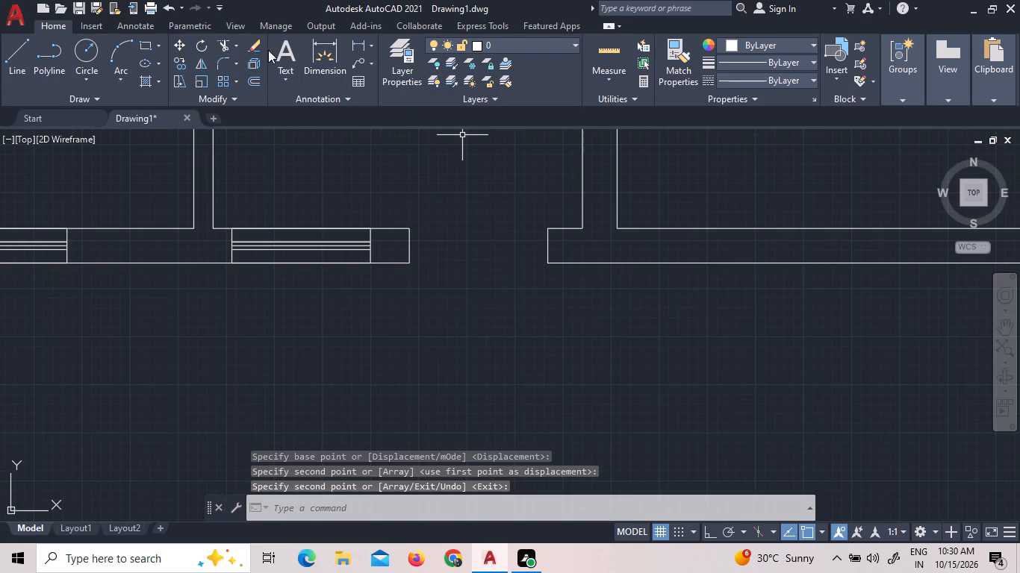
Add a 9" high "MD" text label in the doorway opening of the lower horizontal wall, beside its two windows.
click(282, 55)
click(438, 230)
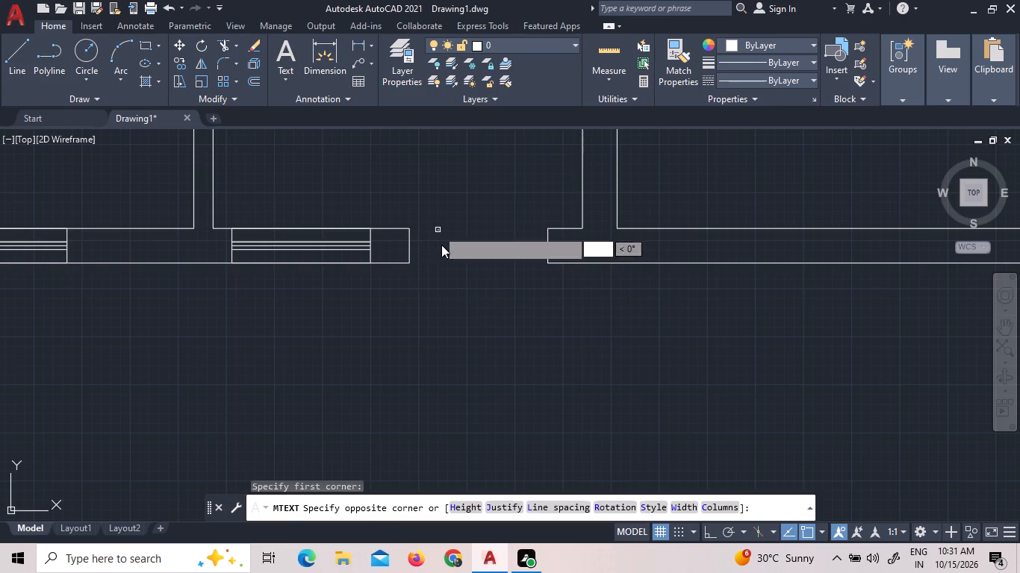
click(501, 265)
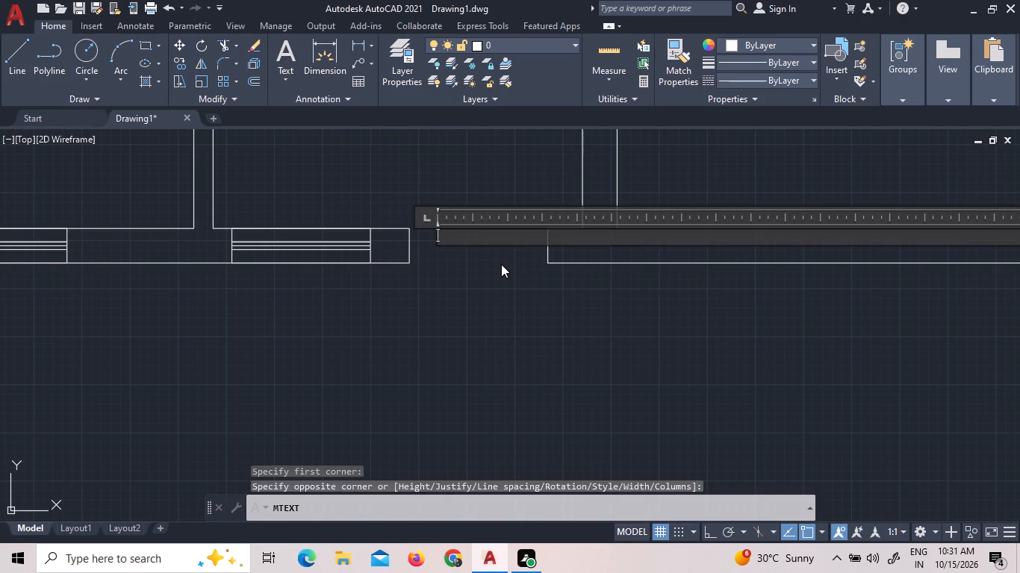
key(m)
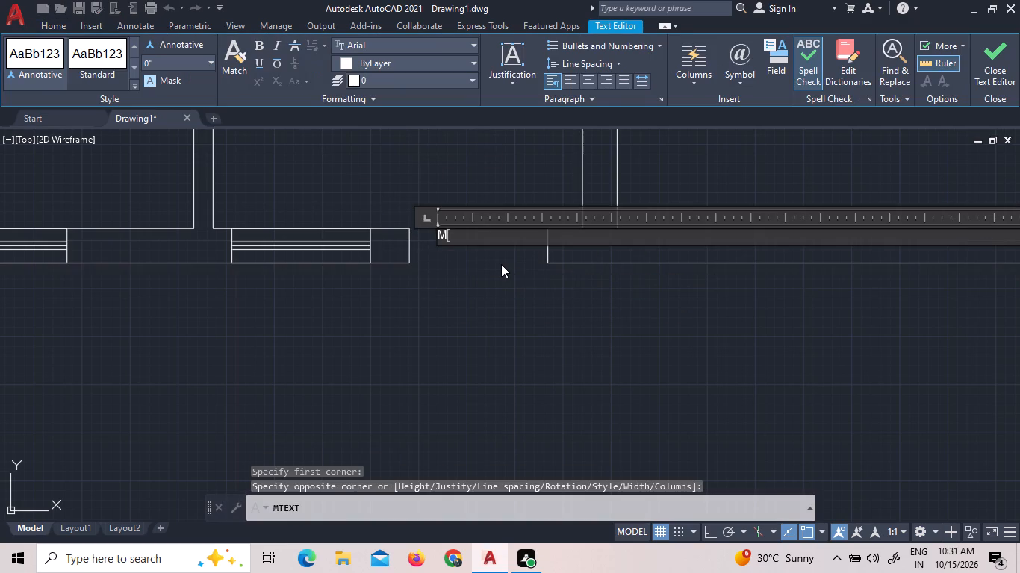
key(d)
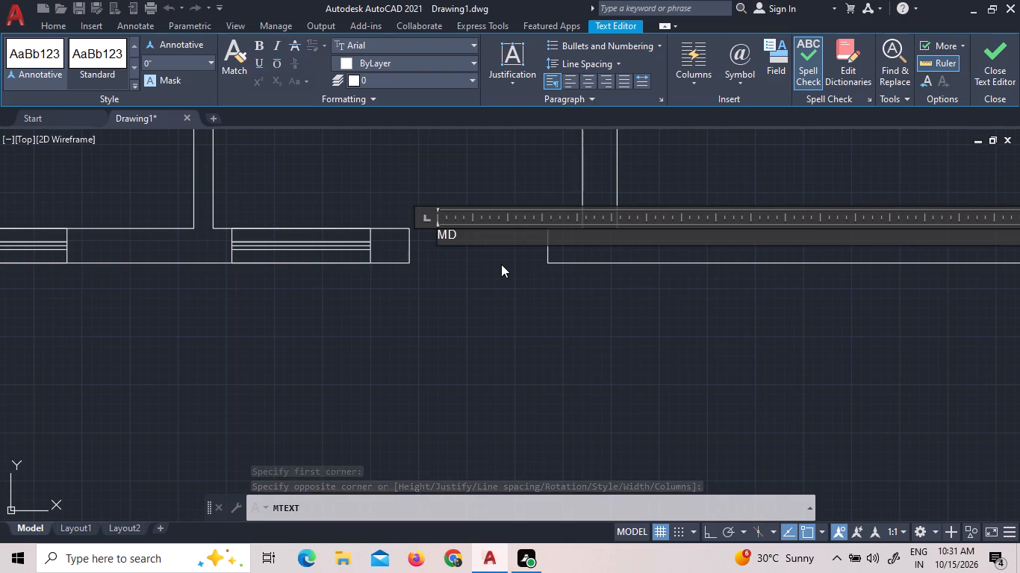
double_click(504, 237)
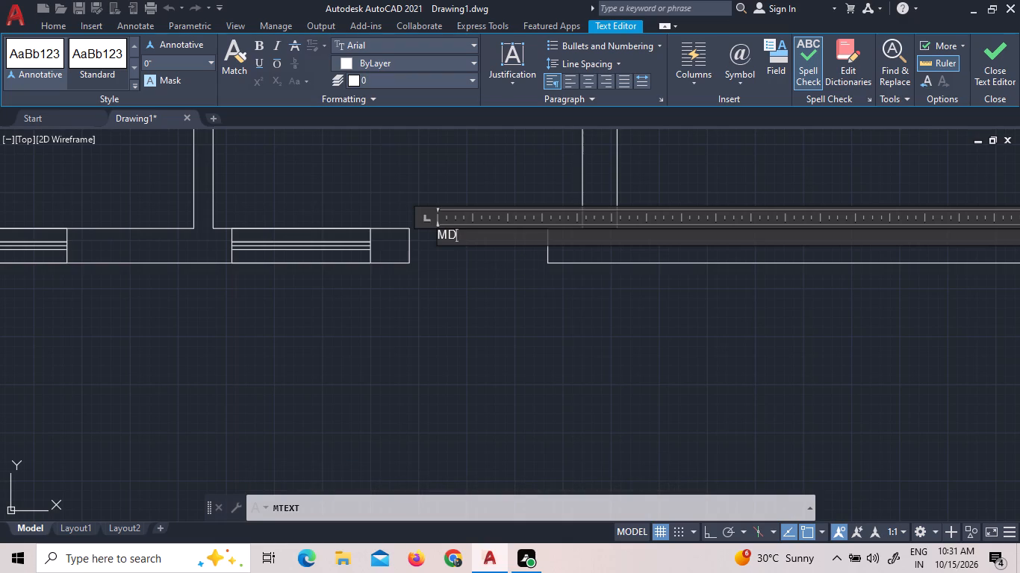
click(211, 58)
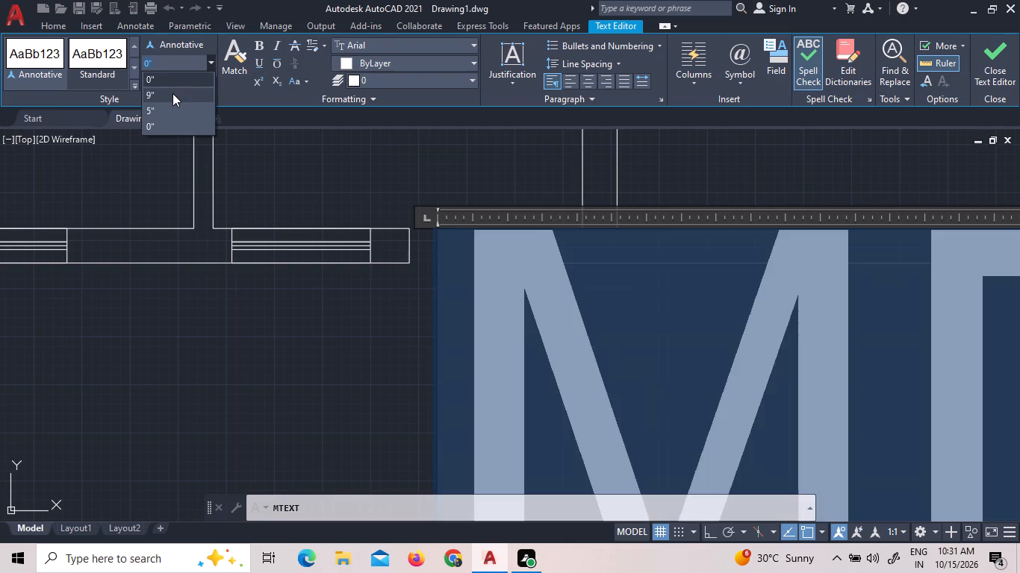
click(172, 93)
click(296, 169)
Add a 9" high "W" text label just above the wide window in the upper outer wall, beside the doorway labelled "D".
scroll(537, 319, down, 2)
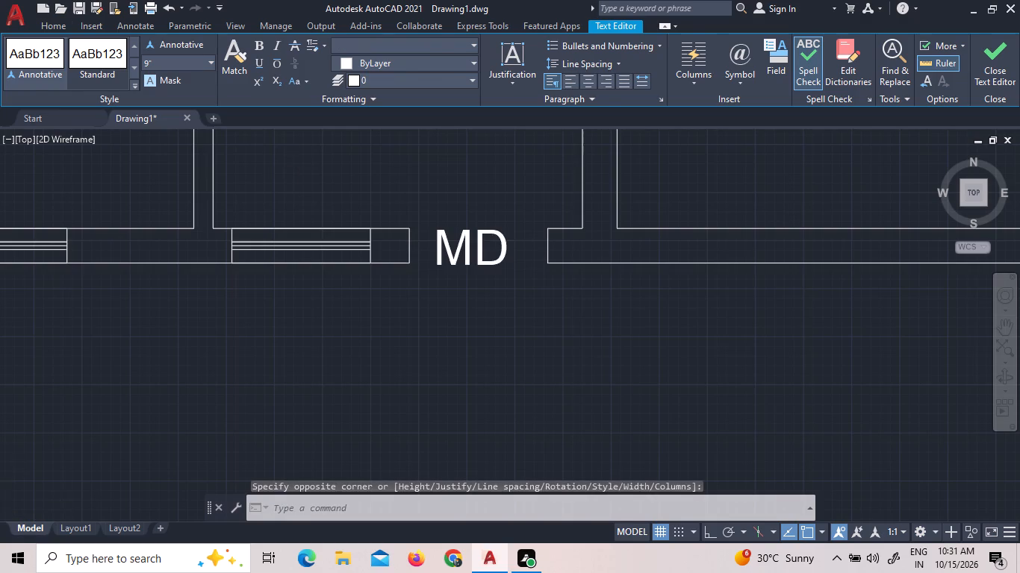
scroll(537, 319, down, 3)
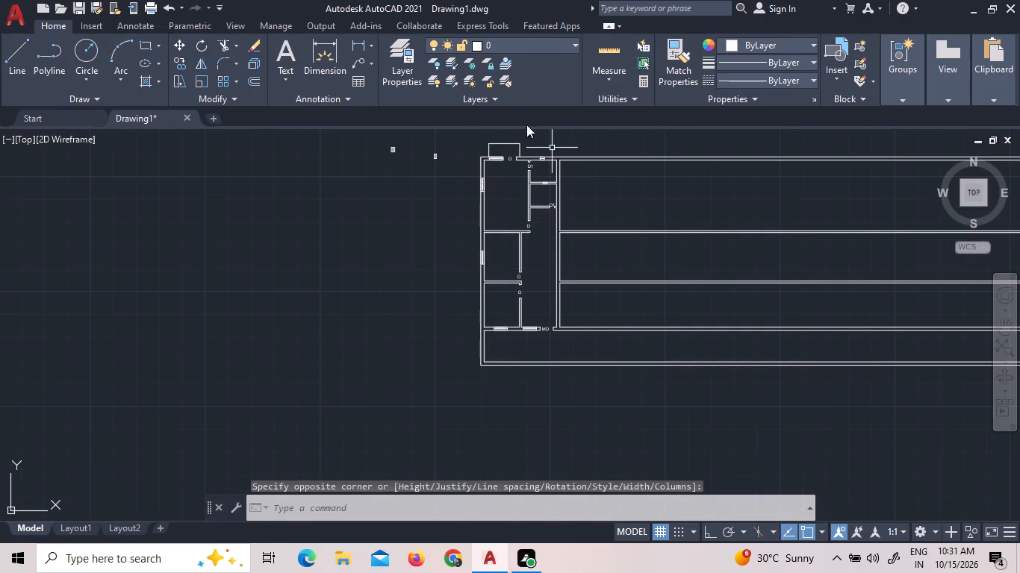
scroll(512, 143, up, 4)
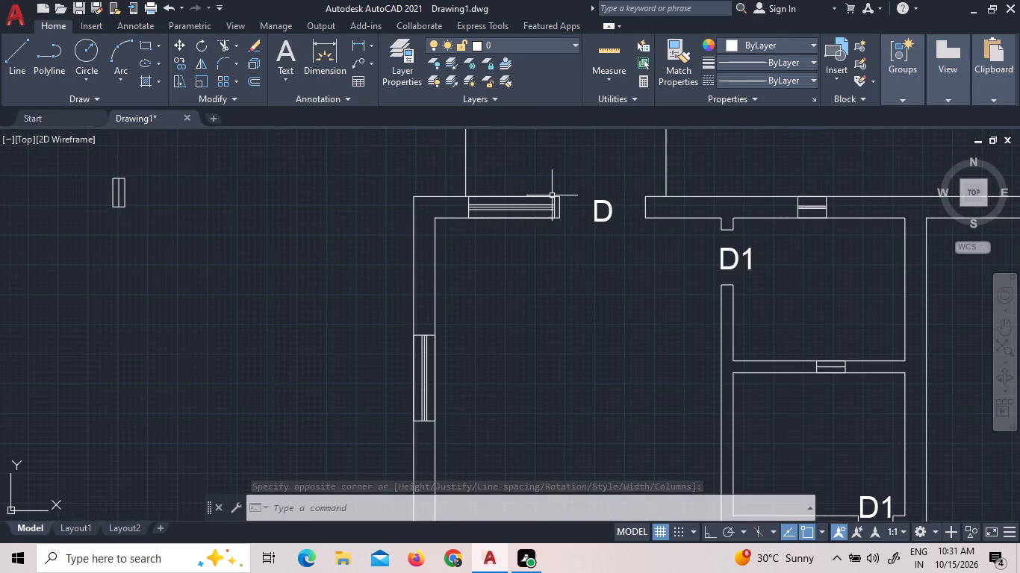
scroll(552, 195, up, 1)
scroll(552, 197, down, 2)
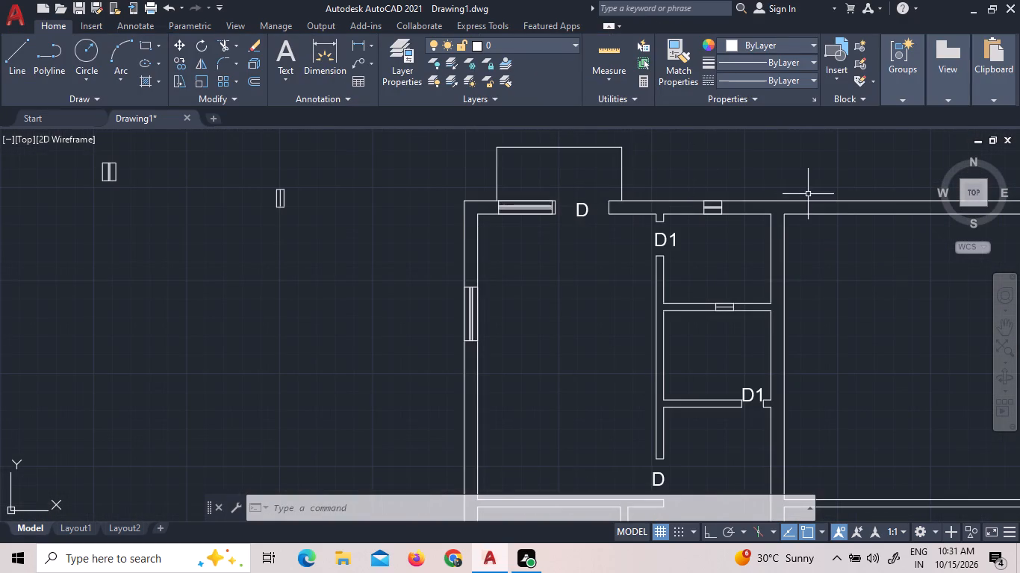
scroll(808, 194, up, 1)
click(281, 45)
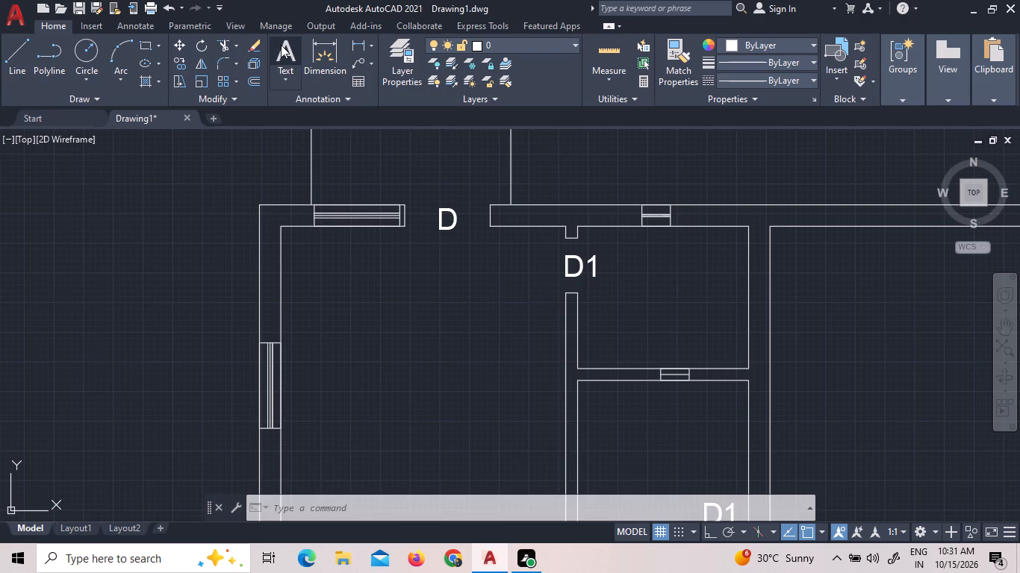
click(338, 160)
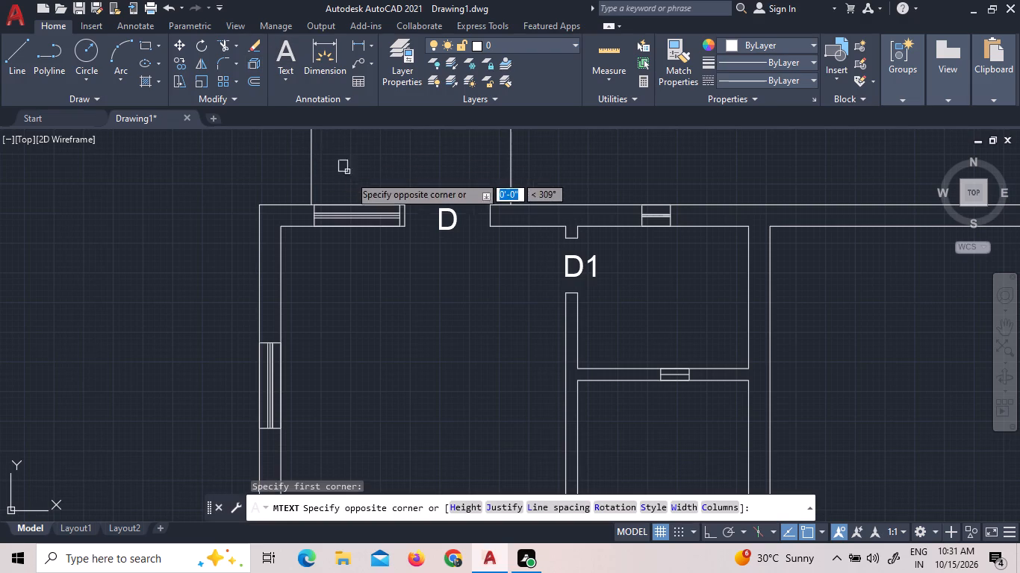
click(365, 186)
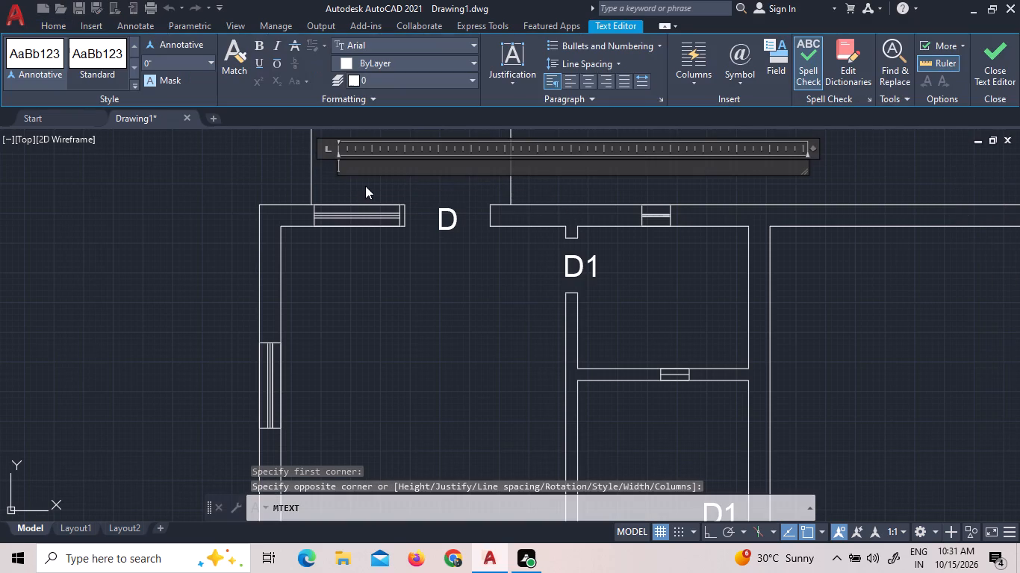
key(w)
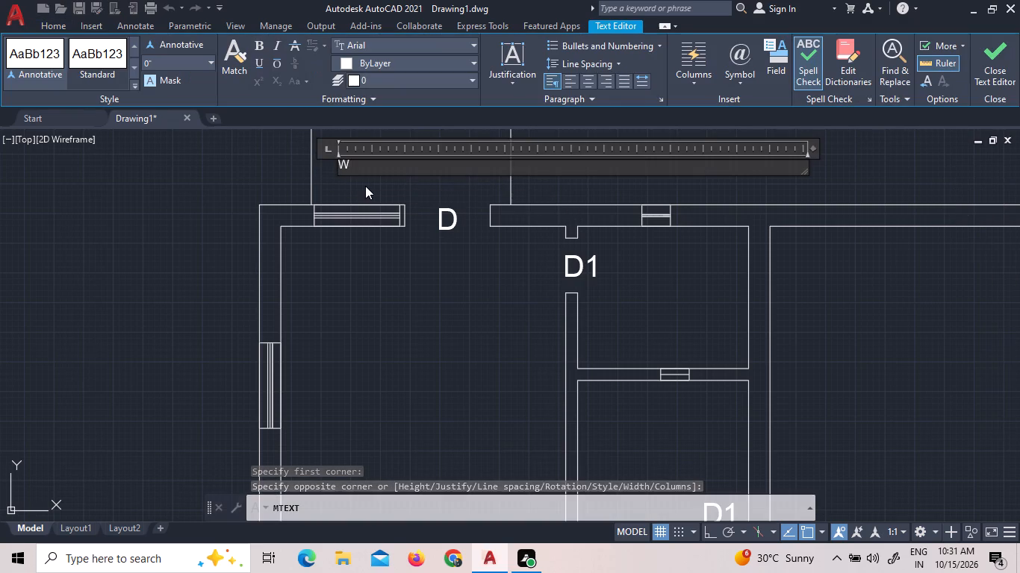
double_click(378, 160)
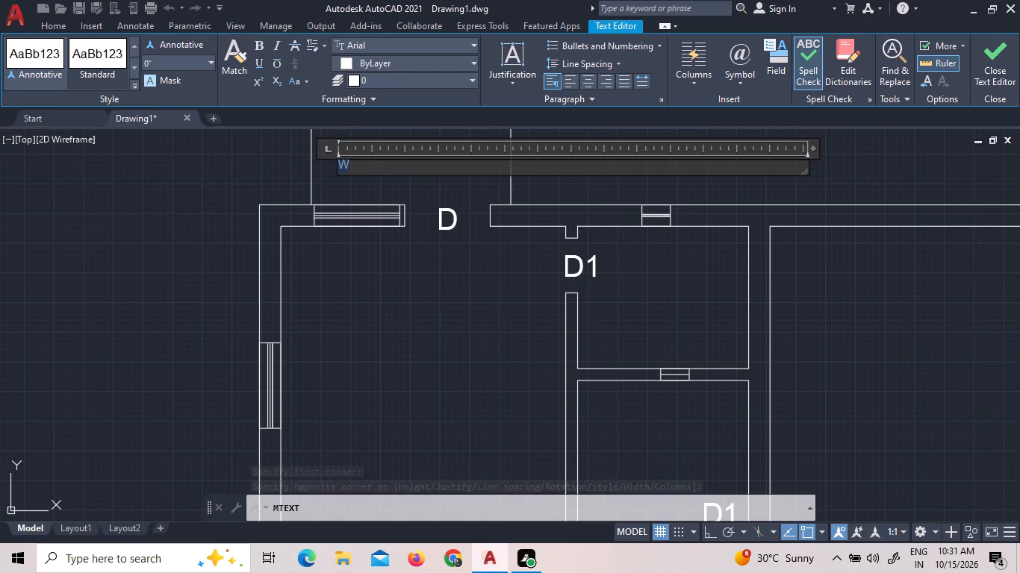
click(208, 60)
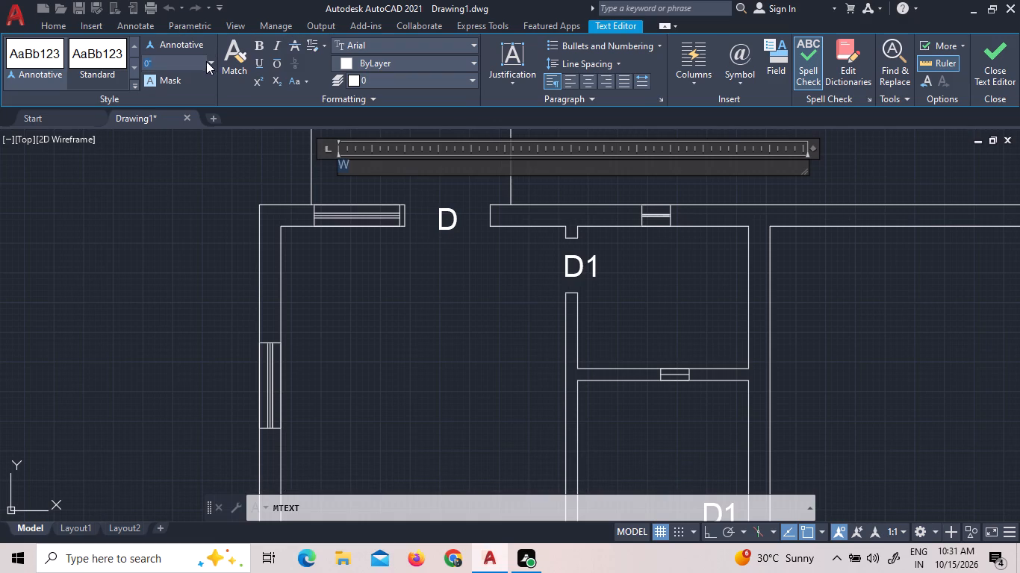
click(189, 78)
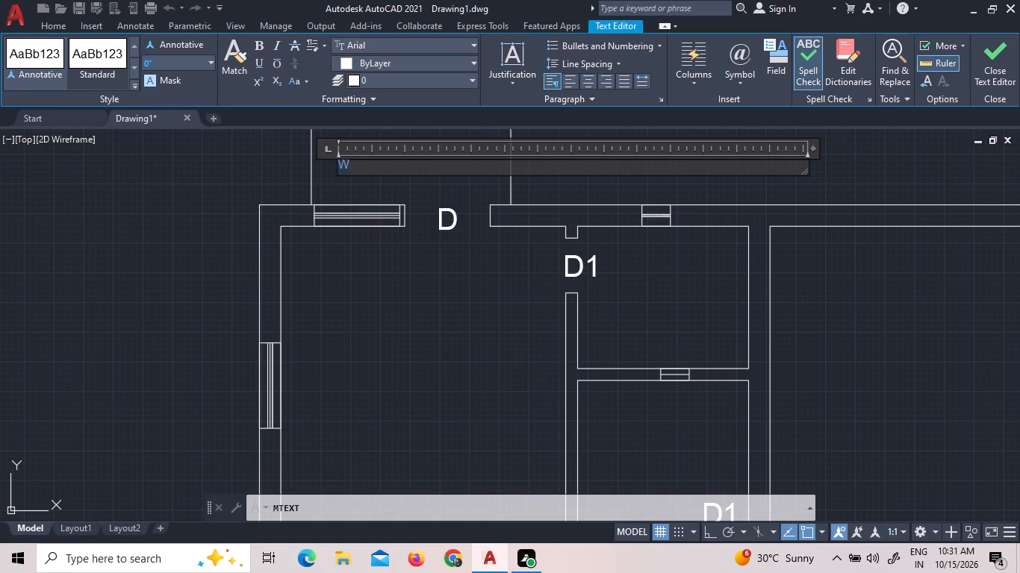
click(208, 62)
click(177, 95)
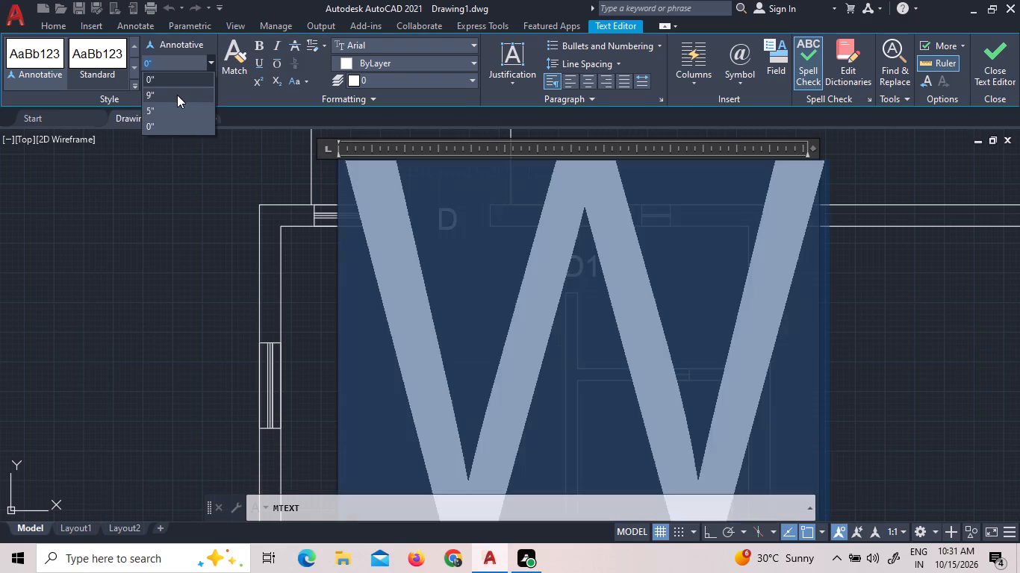
click(167, 166)
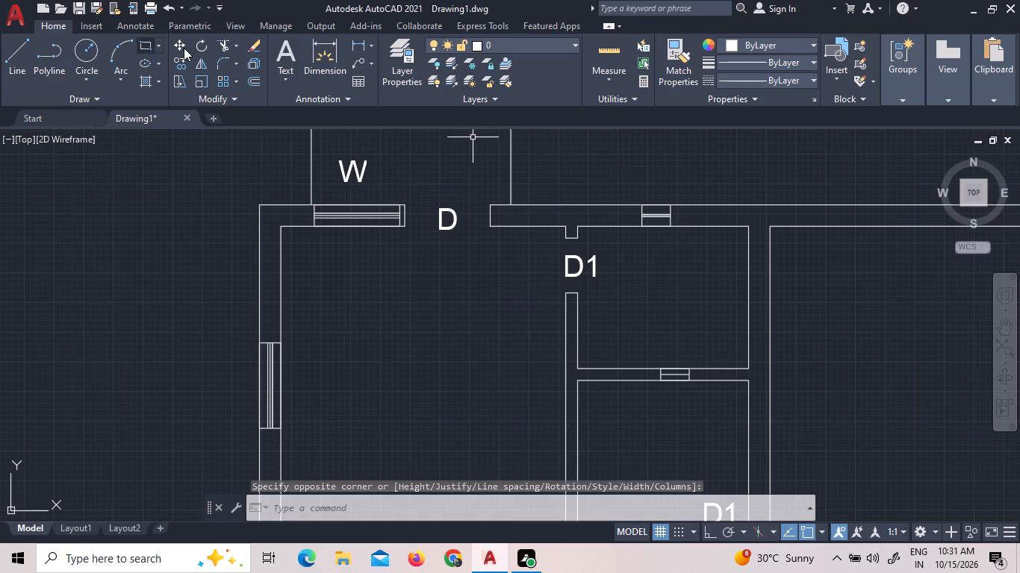
Add a 9" high "V" text label just above the small window in the upper outer wall of the first small room.
click(284, 53)
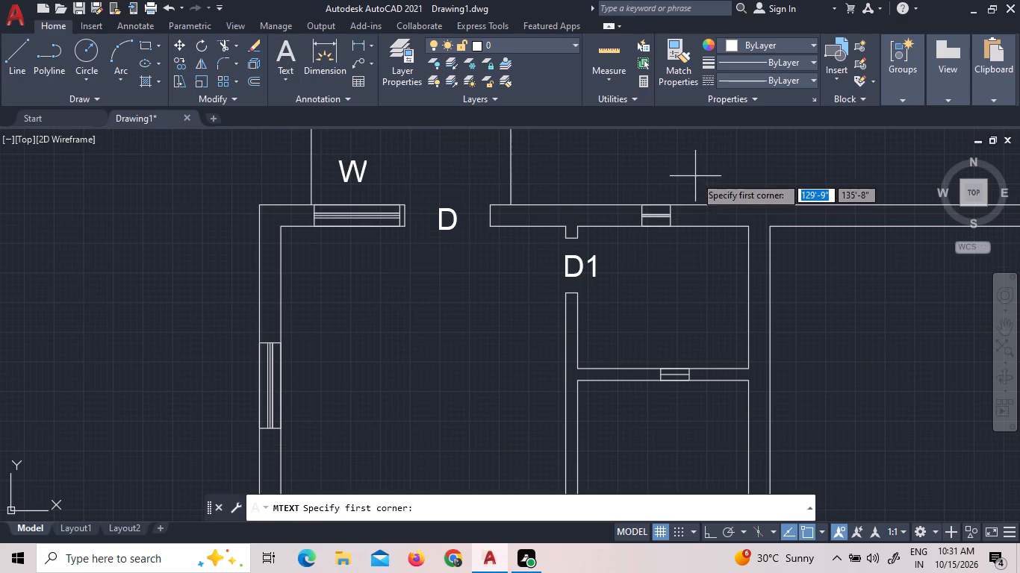
click(635, 180)
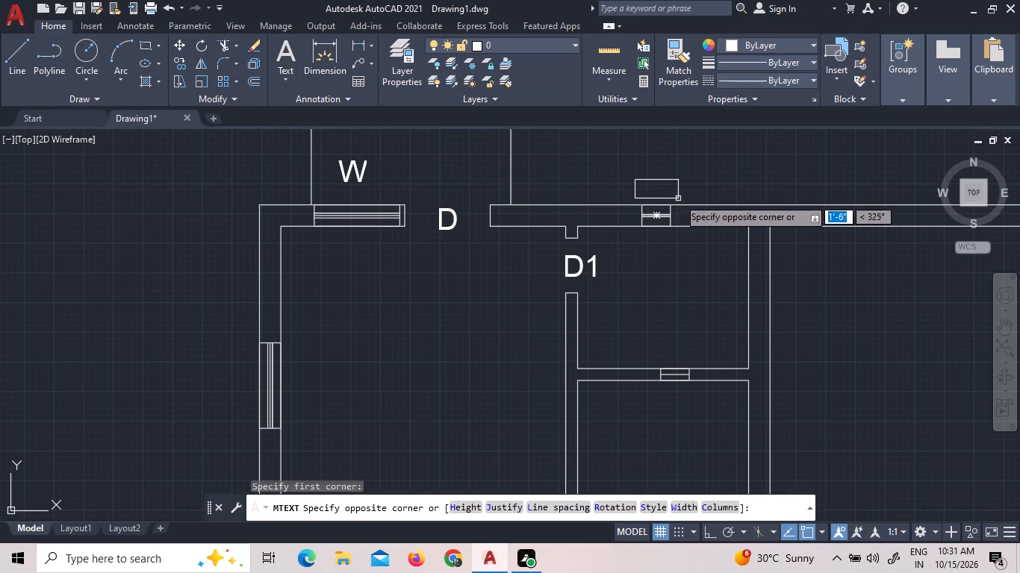
click(677, 196)
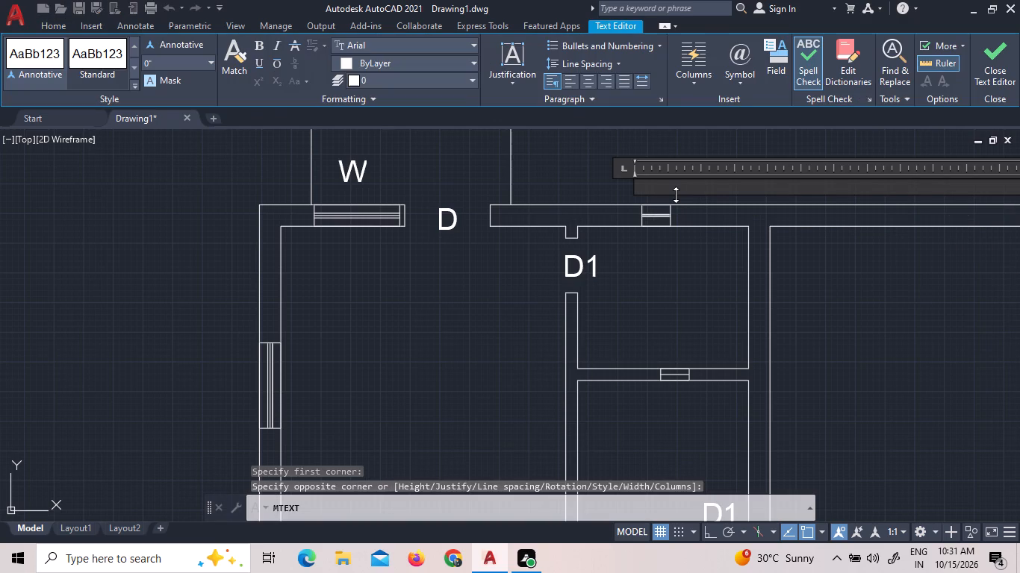
key(v)
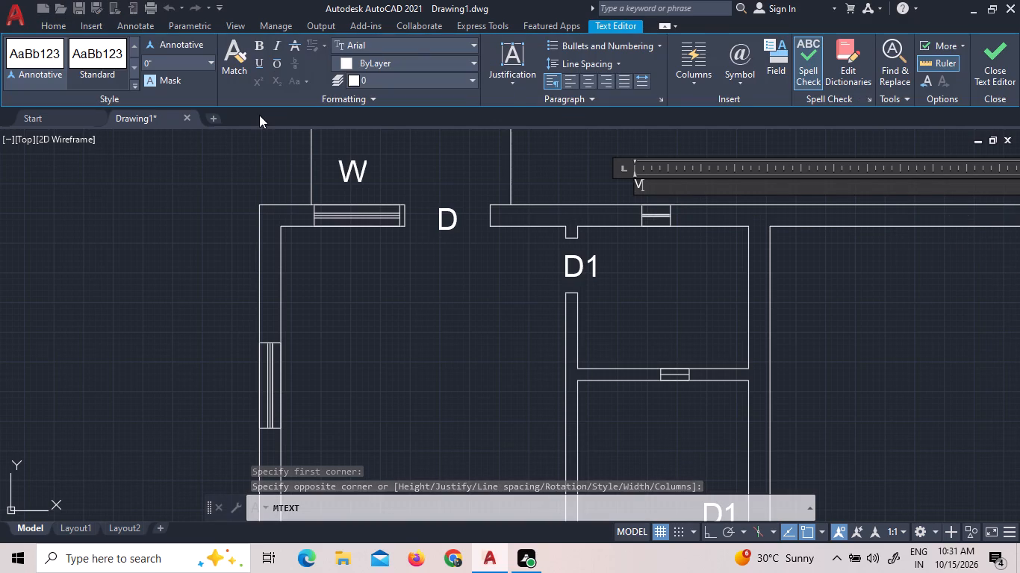
double_click(712, 180)
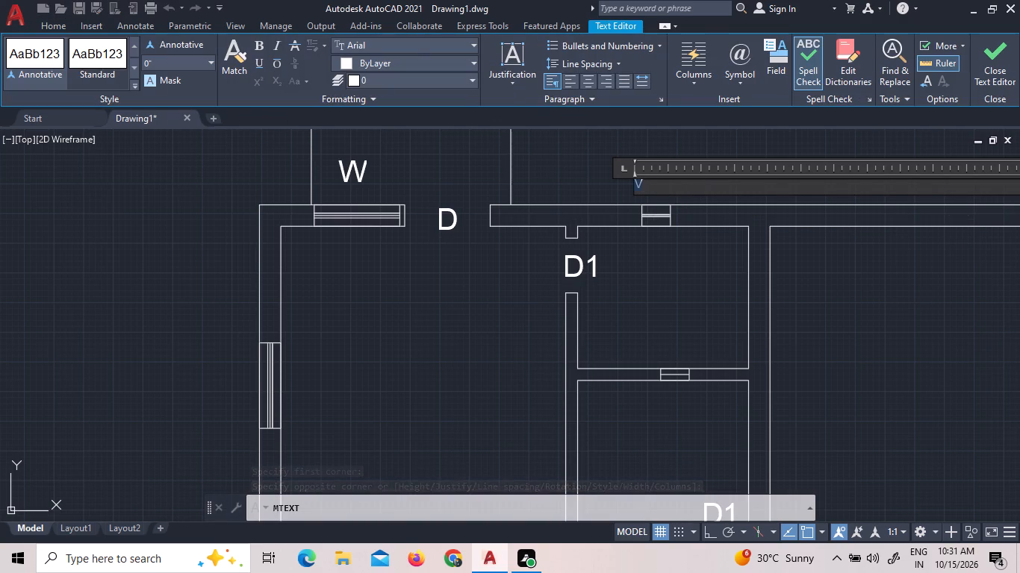
click(215, 57)
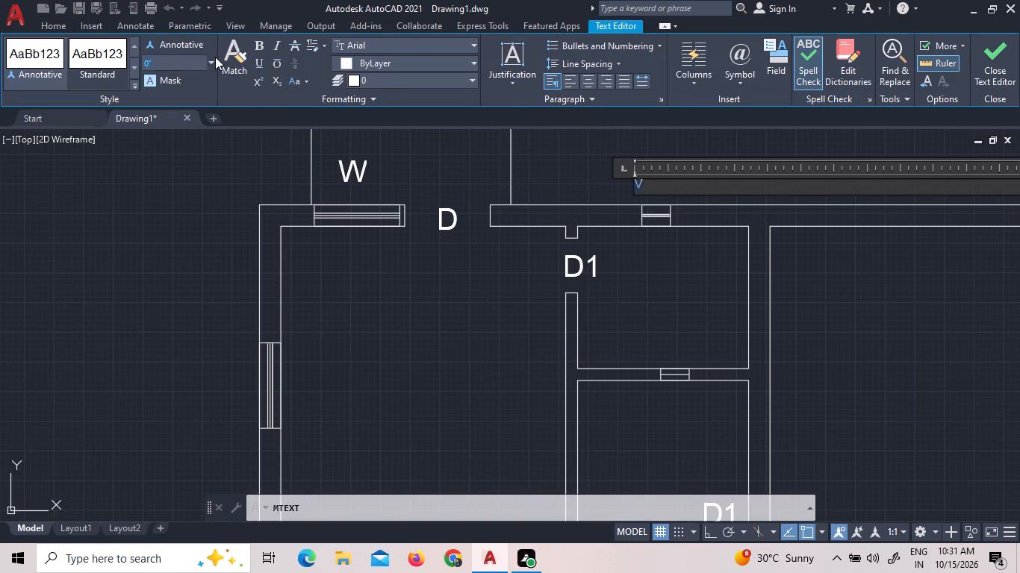
click(186, 92)
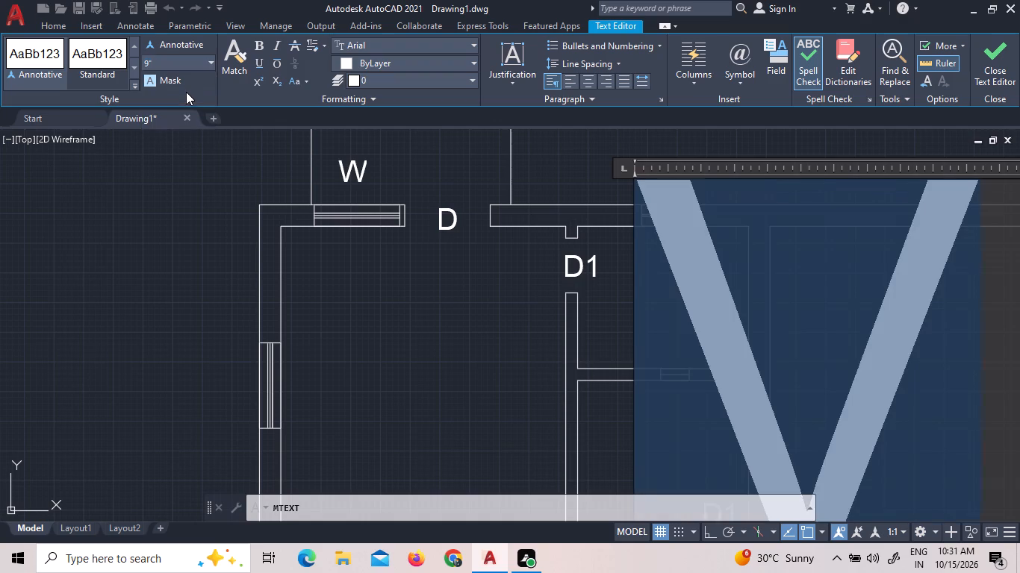
click(387, 164)
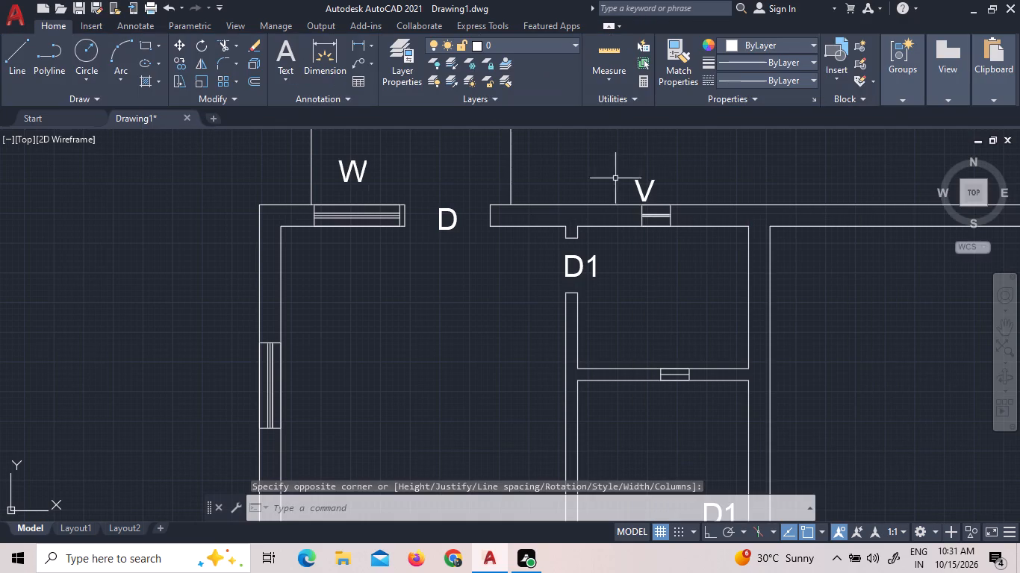
Move the "W" label straight down so it sits directly on the outer edge of the wide upper-wall window.
click(359, 171)
right_click(359, 171)
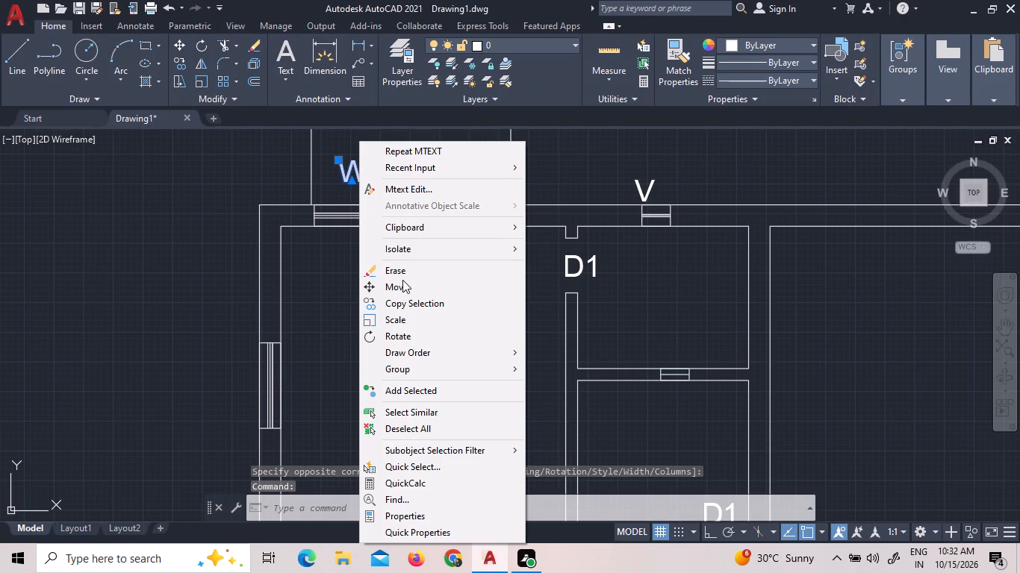
click(402, 280)
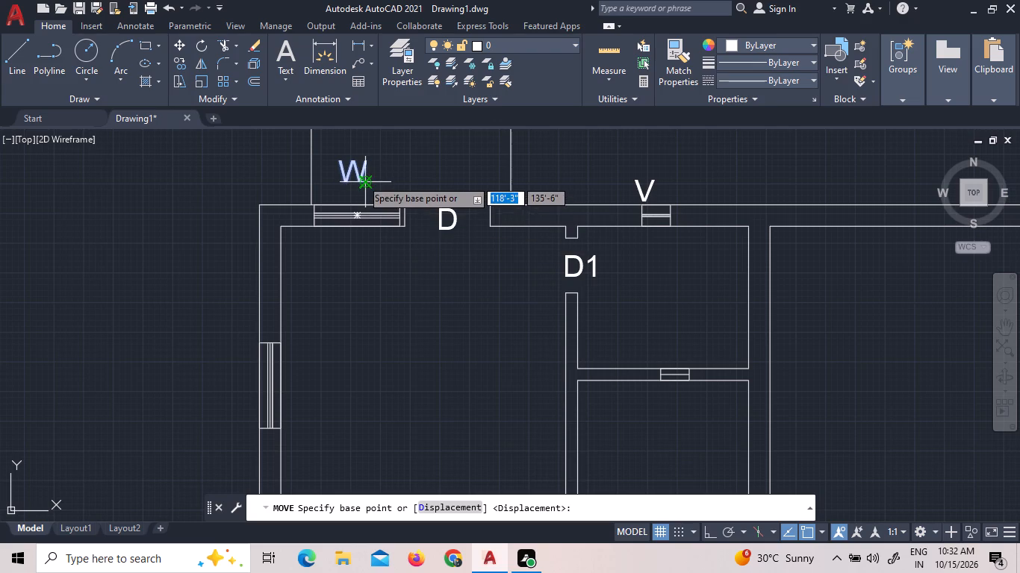
double_click(361, 179)
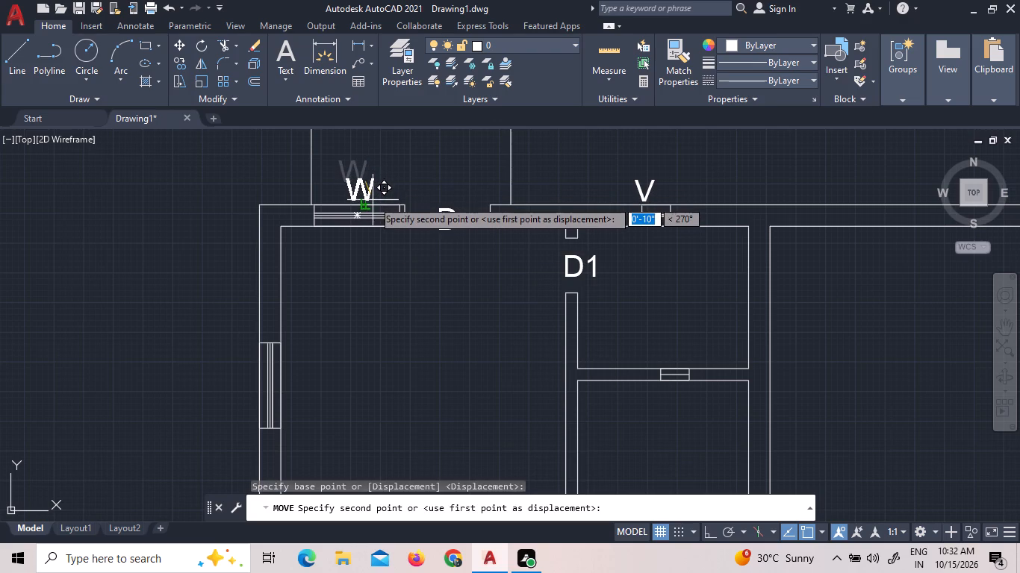
click(373, 201)
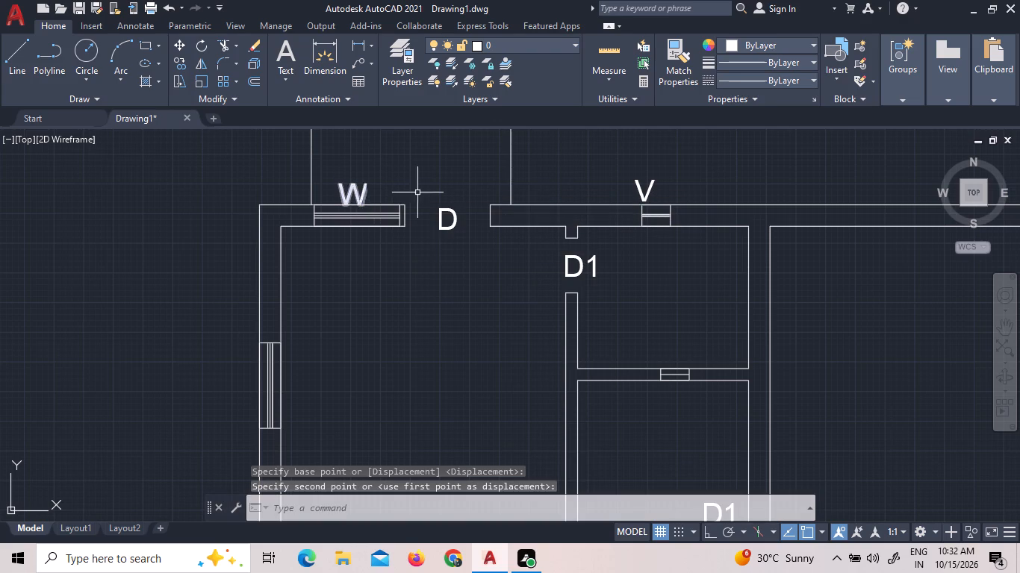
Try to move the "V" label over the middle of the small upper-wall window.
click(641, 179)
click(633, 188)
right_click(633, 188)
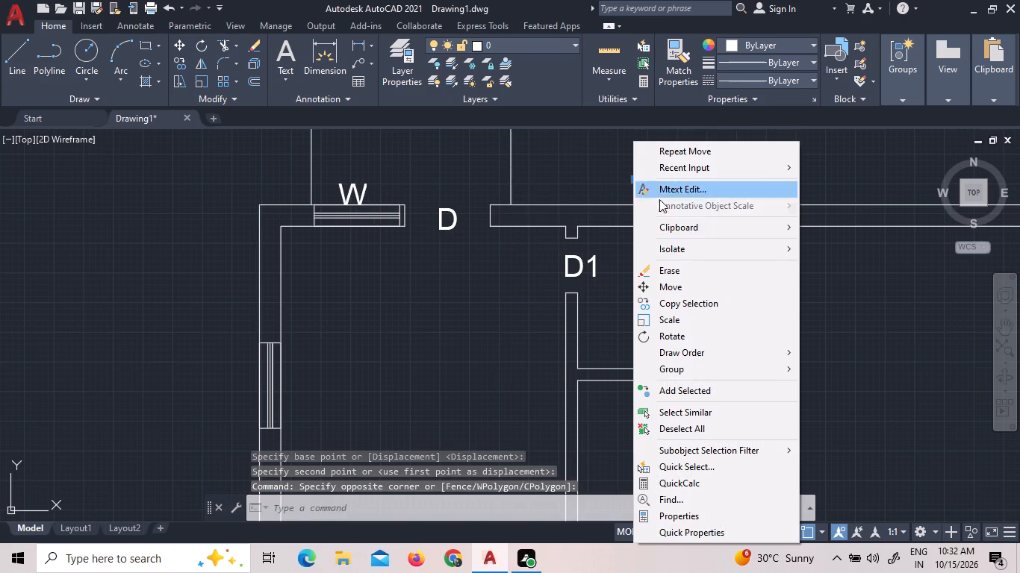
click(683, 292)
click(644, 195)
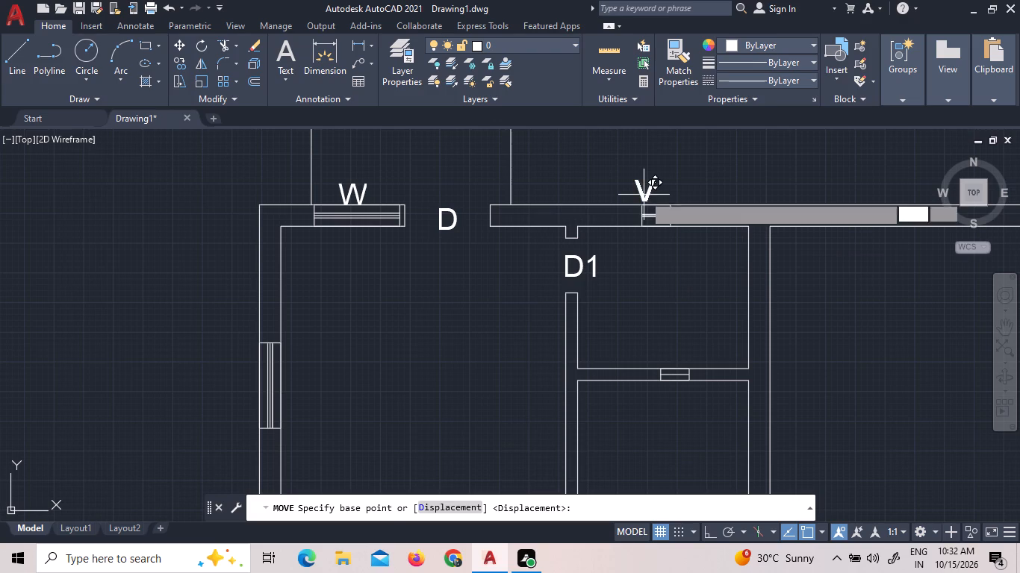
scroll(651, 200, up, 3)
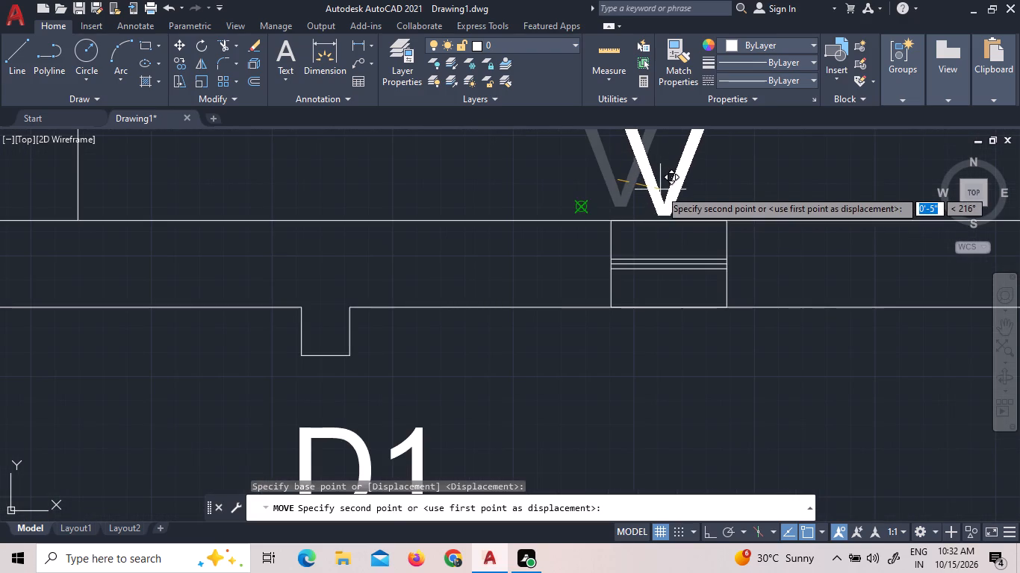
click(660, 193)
Move the "V" label by its bottom tip to the midpoint of the small upper-wall window's outer edge.
click(644, 187)
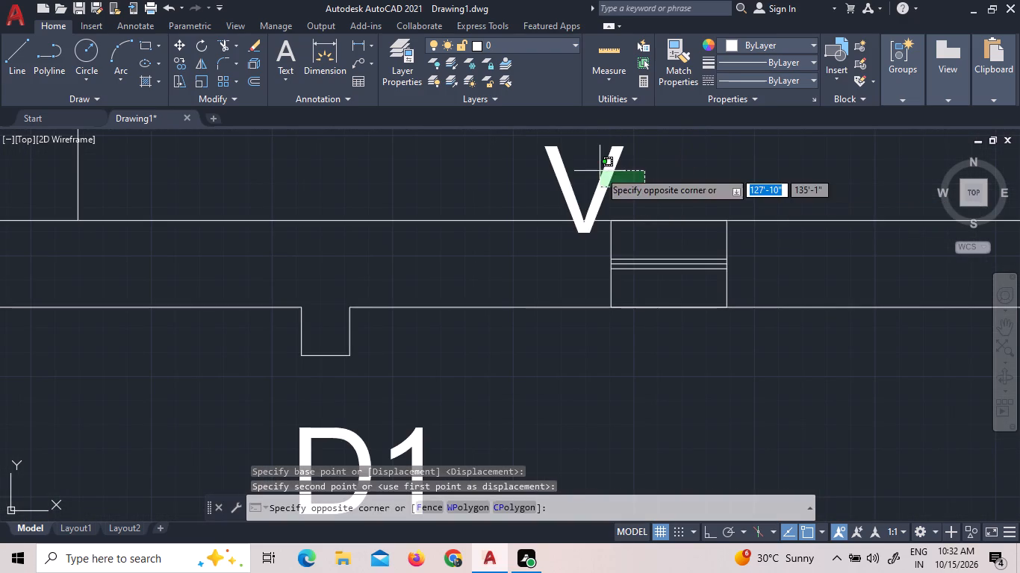
click(600, 171)
right_click(600, 171)
click(663, 284)
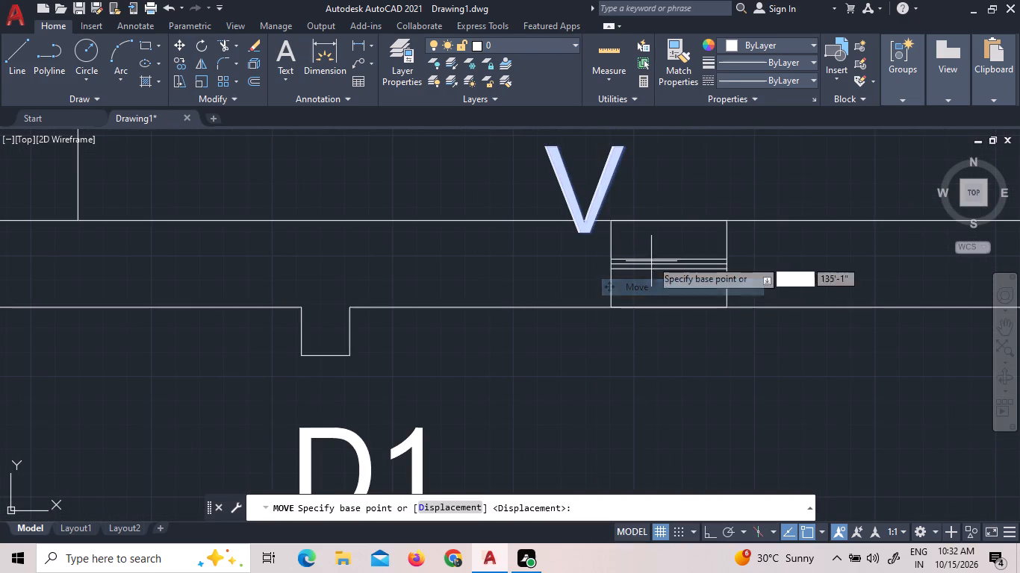
click(582, 231)
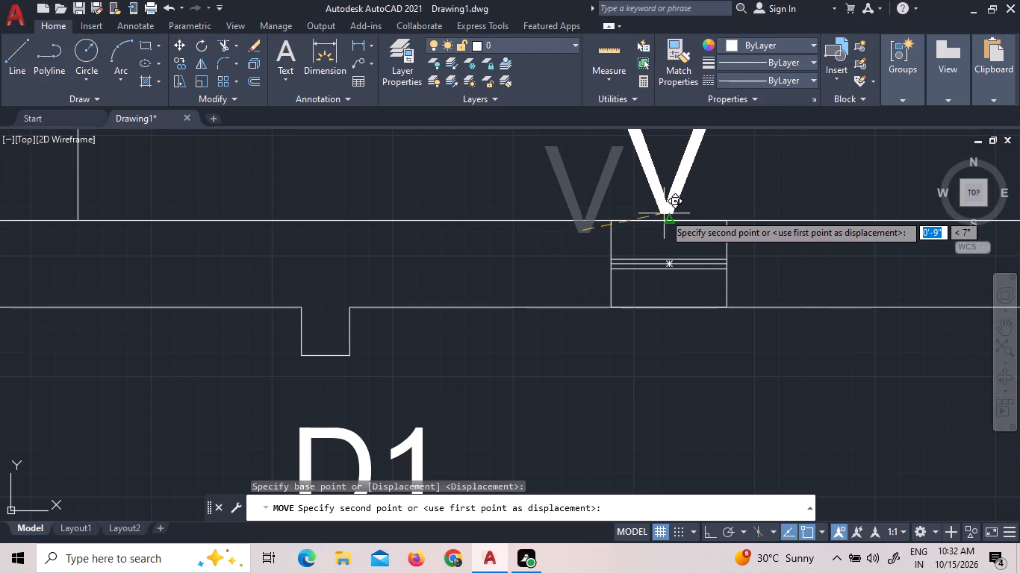
click(665, 216)
Copy the "V" label from the upper outer wall onto the small window in the wall between the two small rooms.
scroll(667, 213, down, 2)
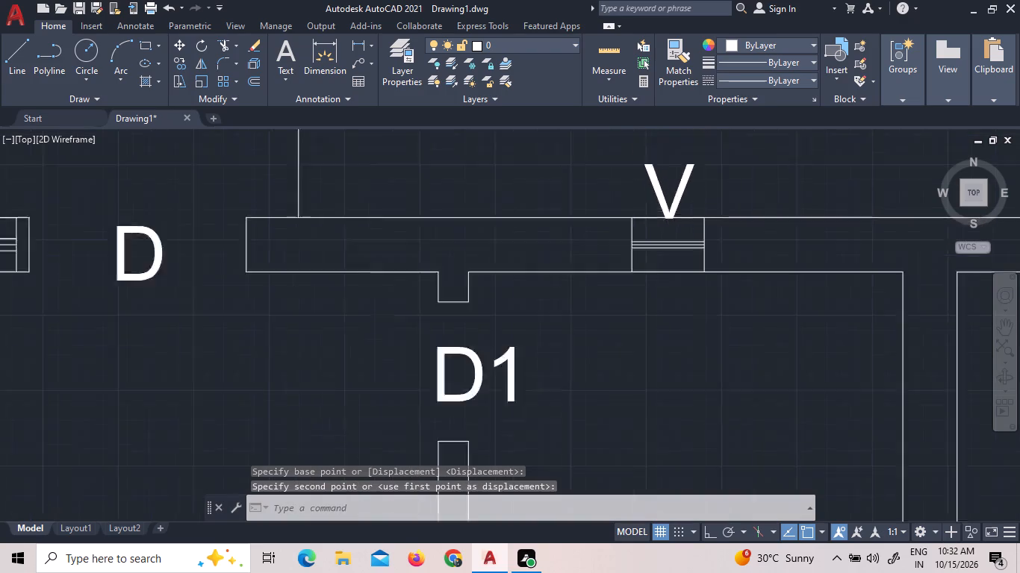
scroll(667, 213, down, 1)
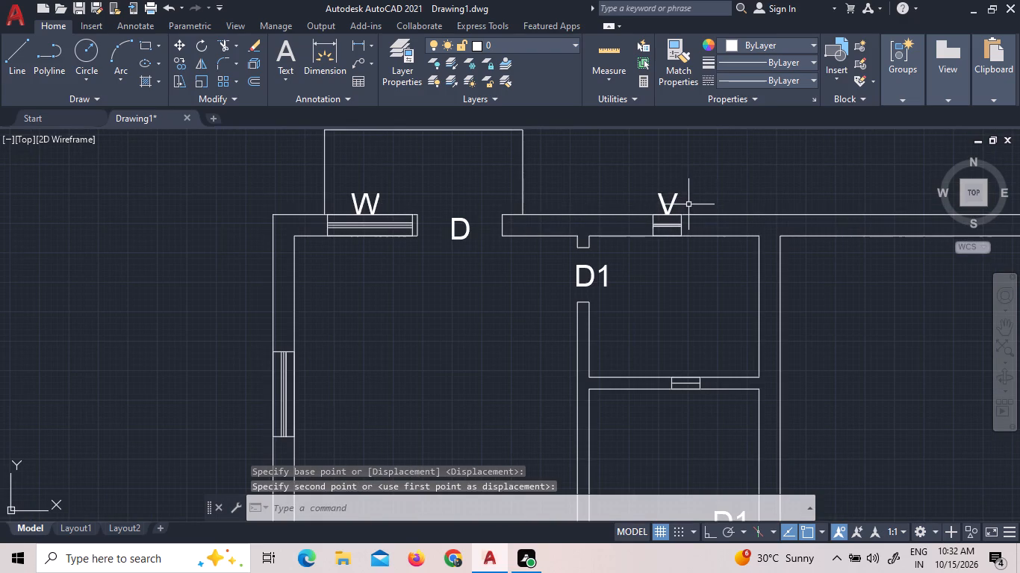
click(676, 201)
right_click(676, 201)
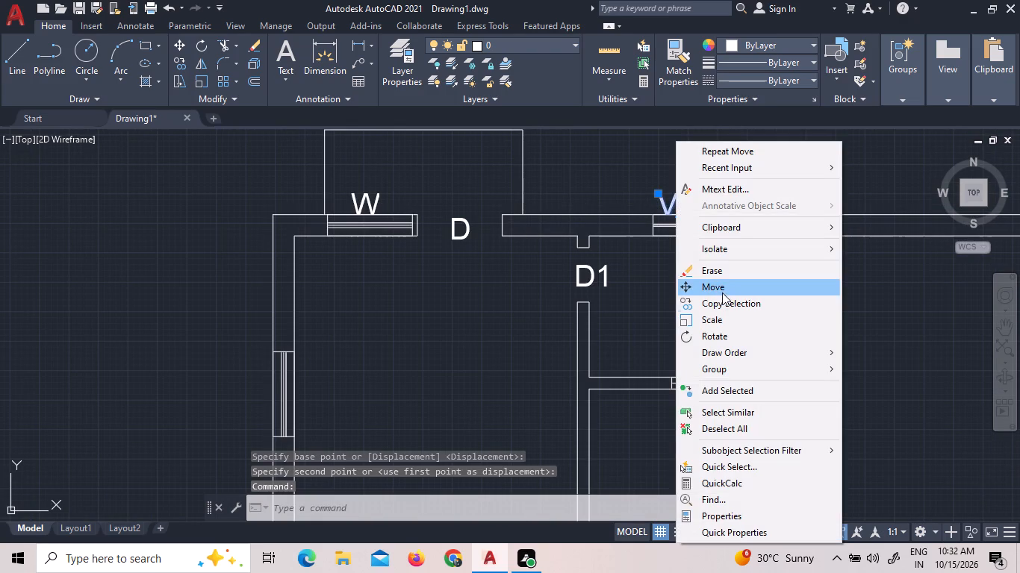
click(724, 307)
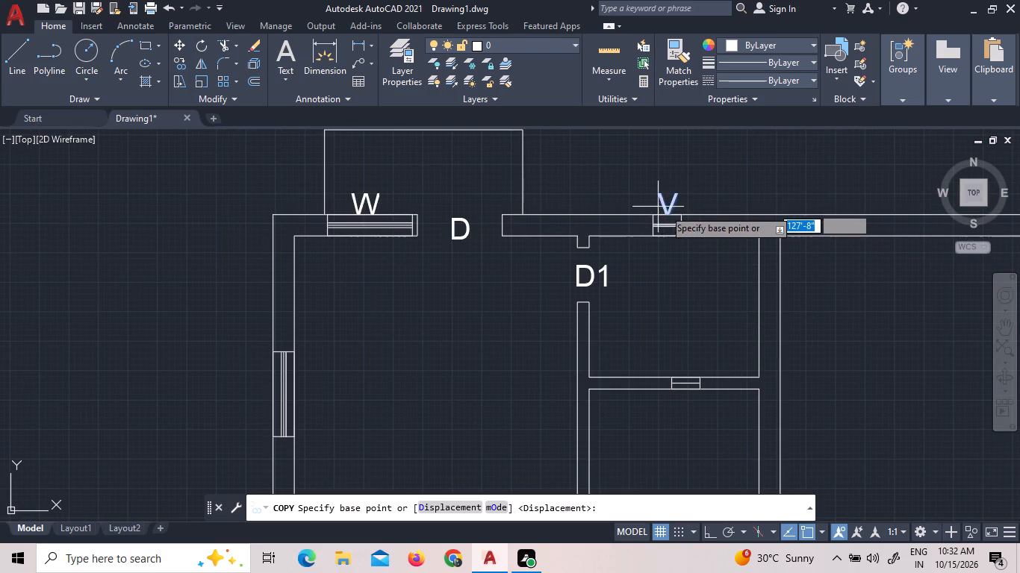
click(668, 210)
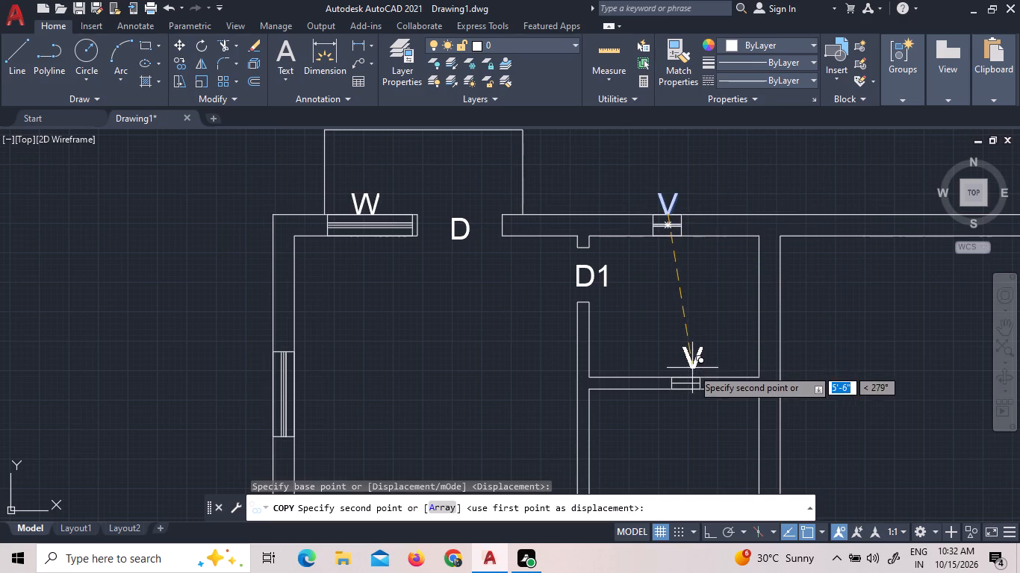
scroll(679, 383, up, 6)
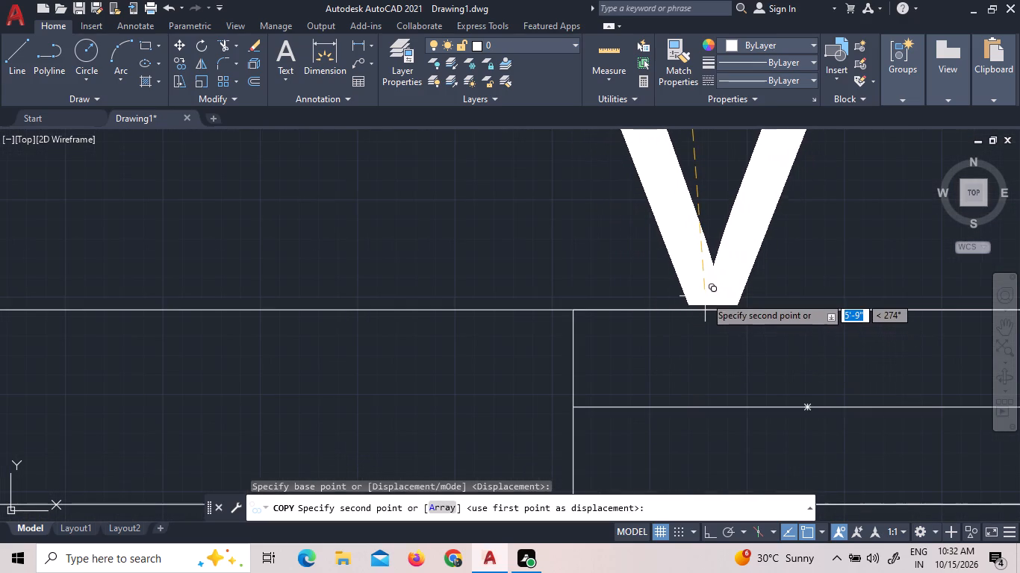
scroll(679, 281, down, 4)
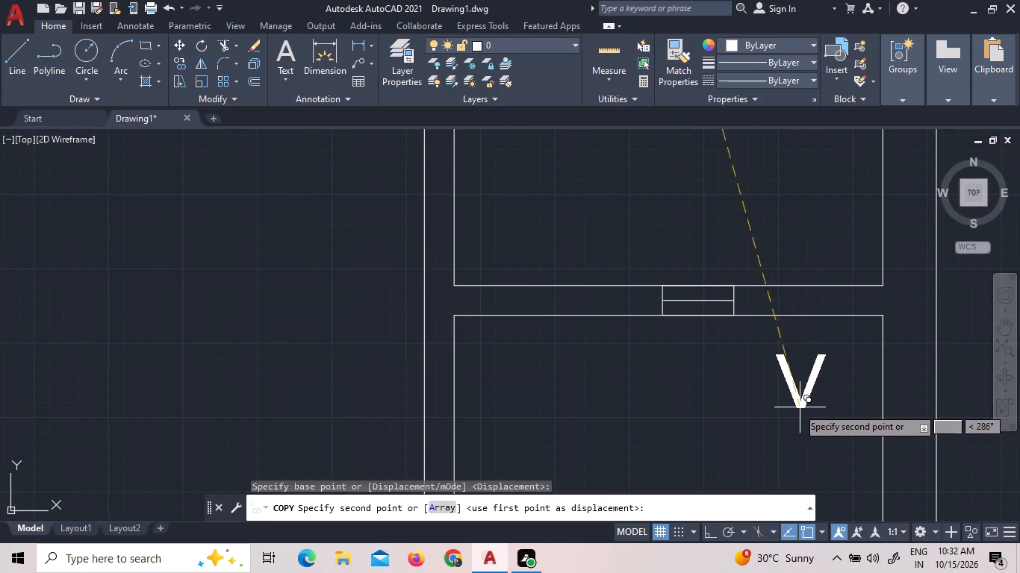
click(691, 282)
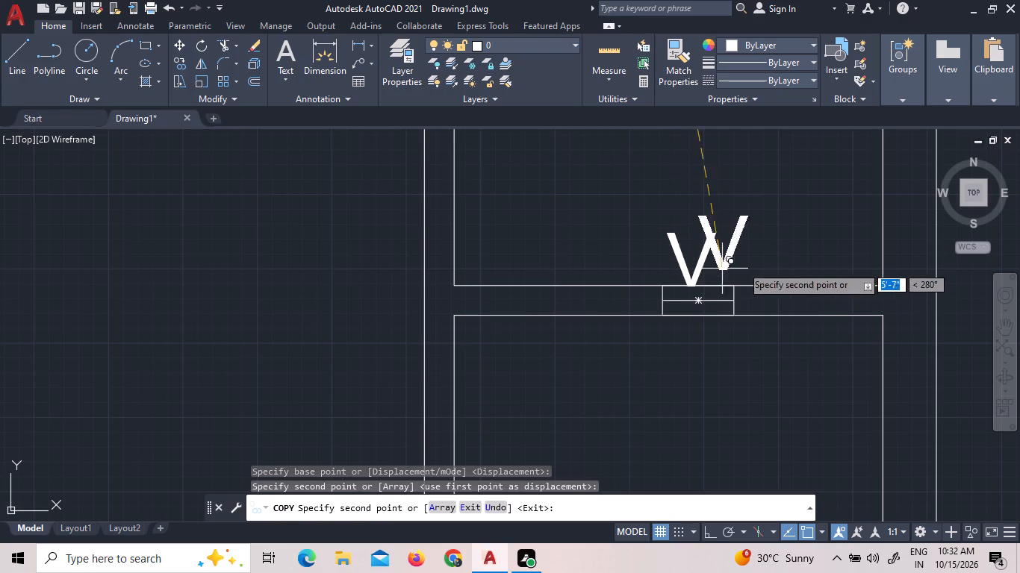
scroll(547, 475, down, 3)
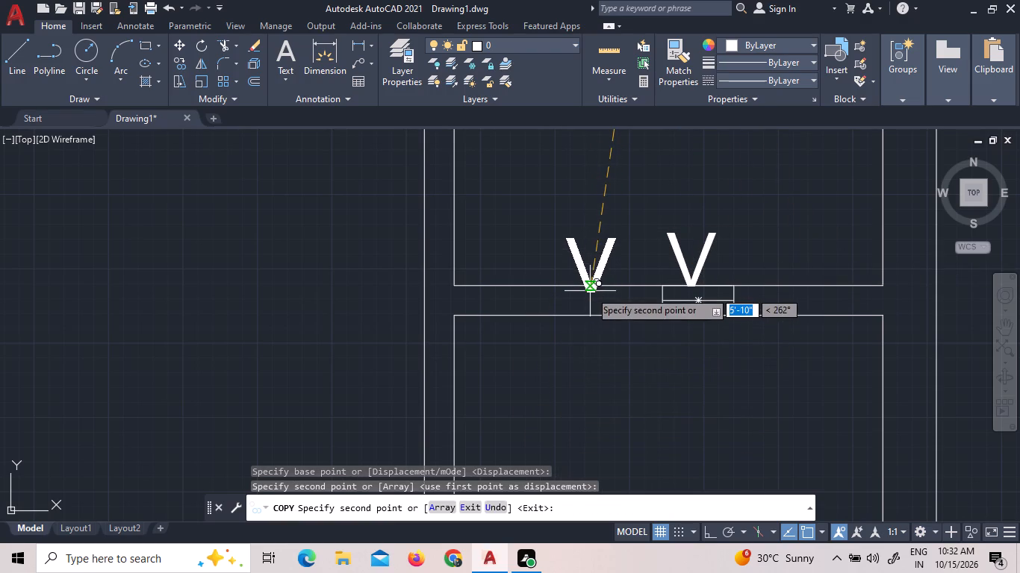
right_click(590, 291)
click(613, 301)
Copy the "W" label from the upper-wall window to the outer side of the large upper room's left-wall window.
scroll(621, 398, down, 4)
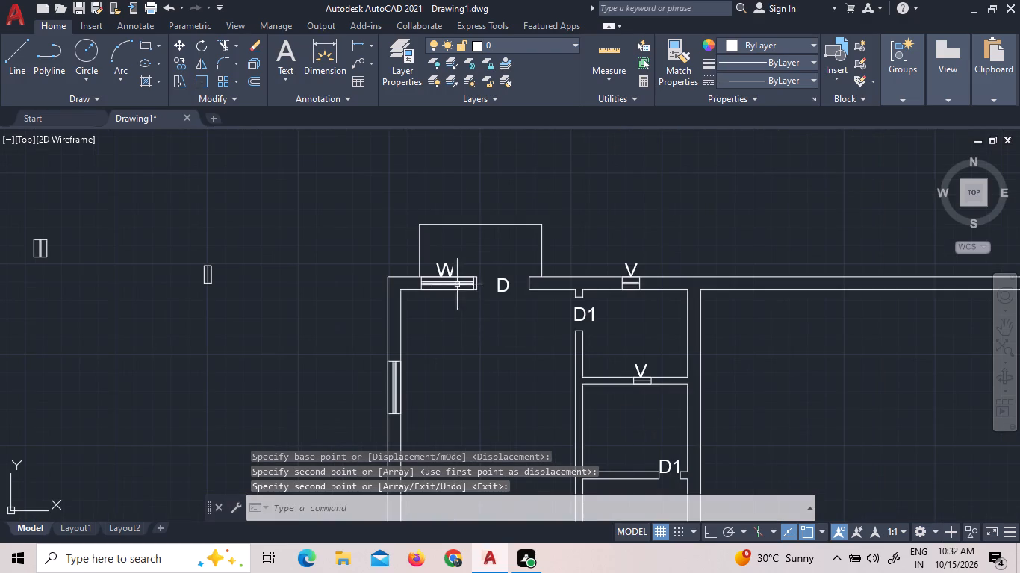
scroll(453, 260, up, 2)
click(444, 290)
right_click(439, 285)
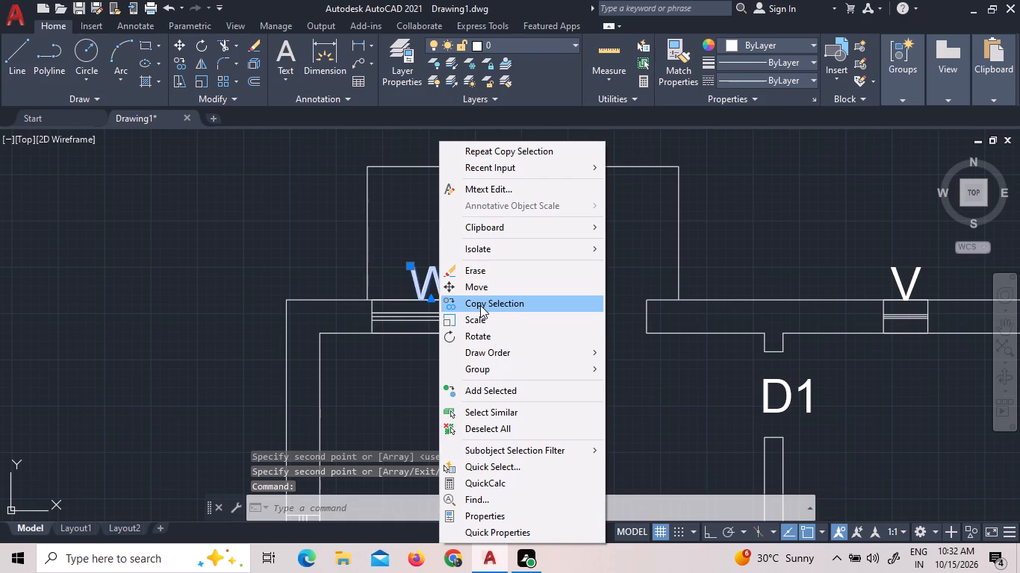
click(480, 305)
click(430, 275)
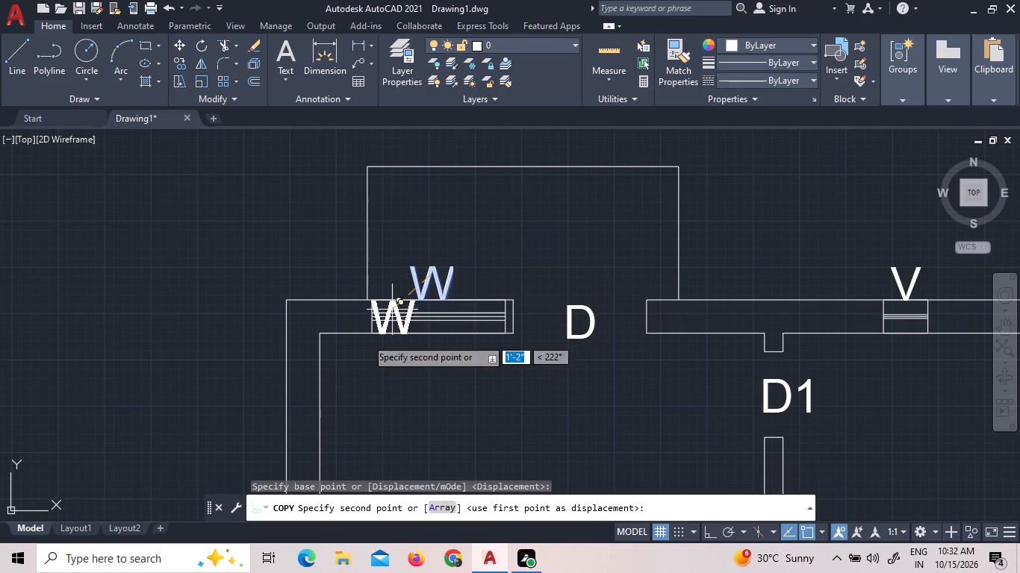
scroll(346, 369, down, 4)
scroll(332, 393, up, 5)
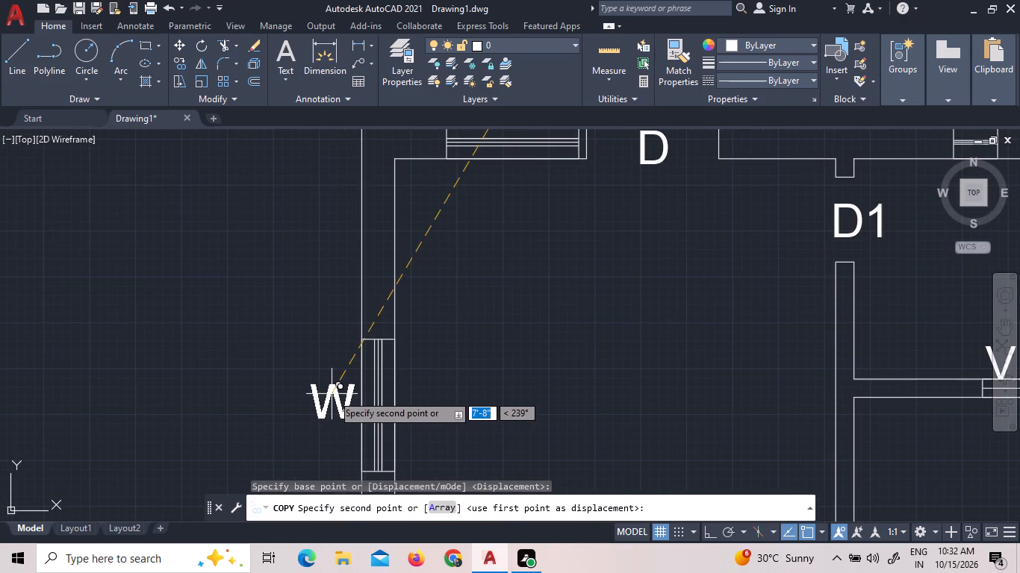
click(338, 392)
Place another copy of the "W" label outside the middle room's window in the left outer wall.
scroll(289, 289, down, 3)
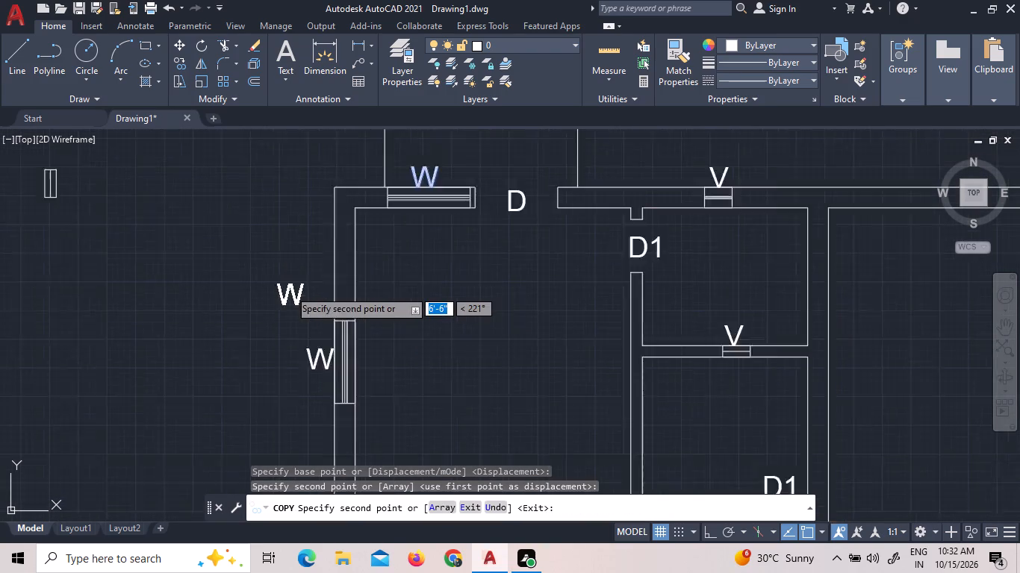
scroll(289, 289, down, 4)
scroll(276, 334, up, 7)
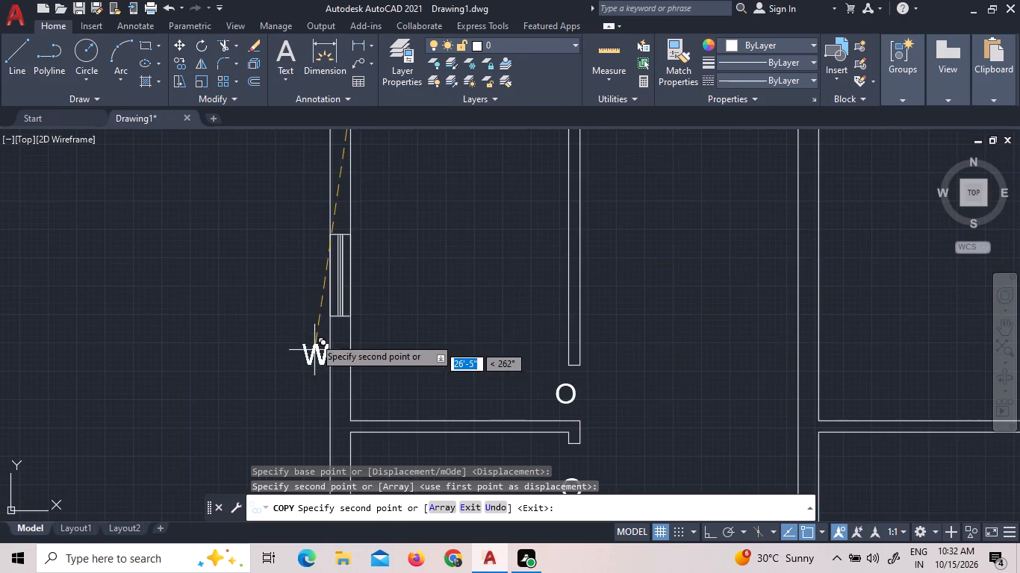
scroll(312, 264, up, 4)
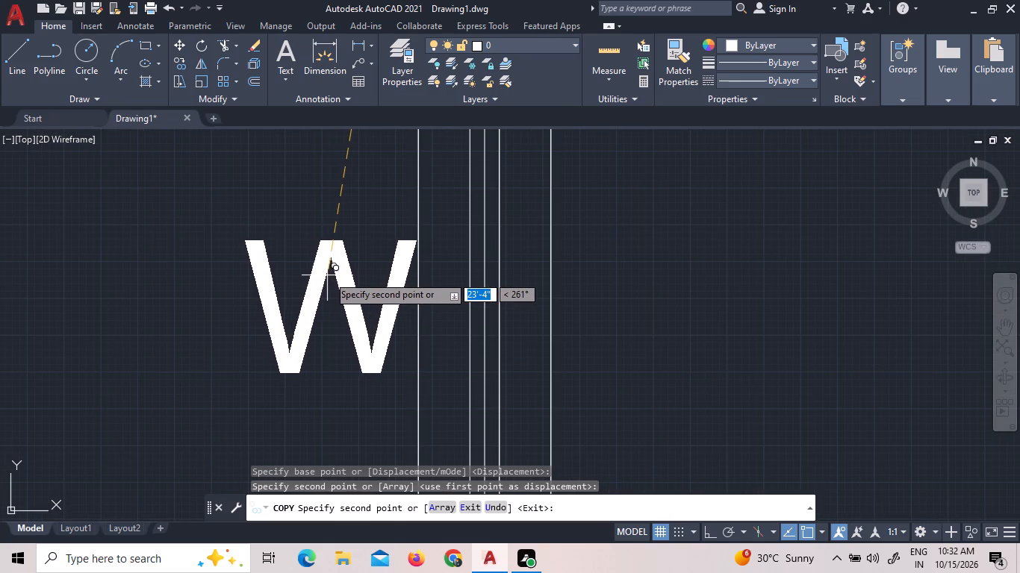
click(328, 275)
Place another "W" copy just below the lower room's window, the one farther from the "MD" door.
scroll(326, 245, down, 7)
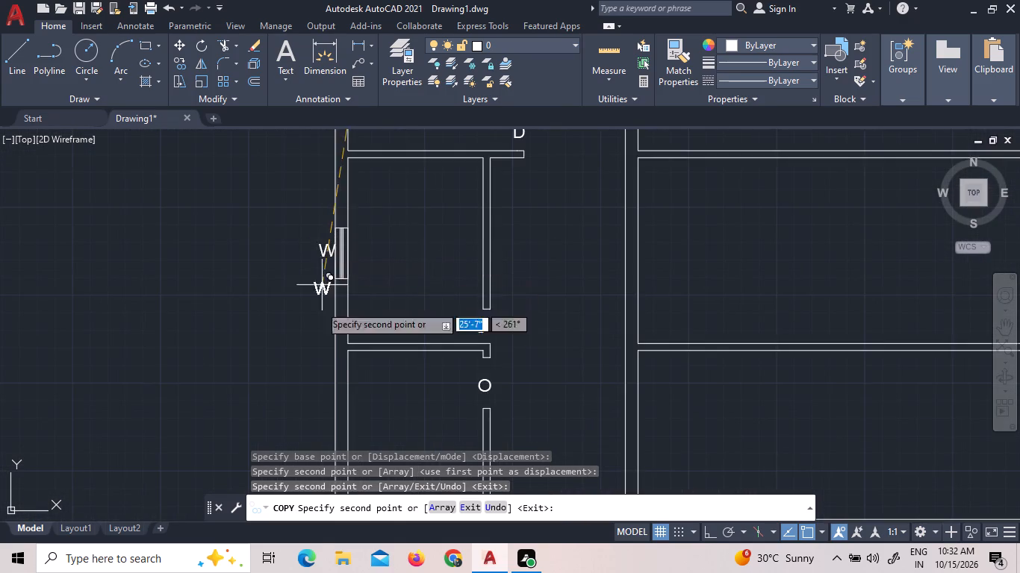
scroll(312, 337, down, 3)
scroll(342, 394, up, 4)
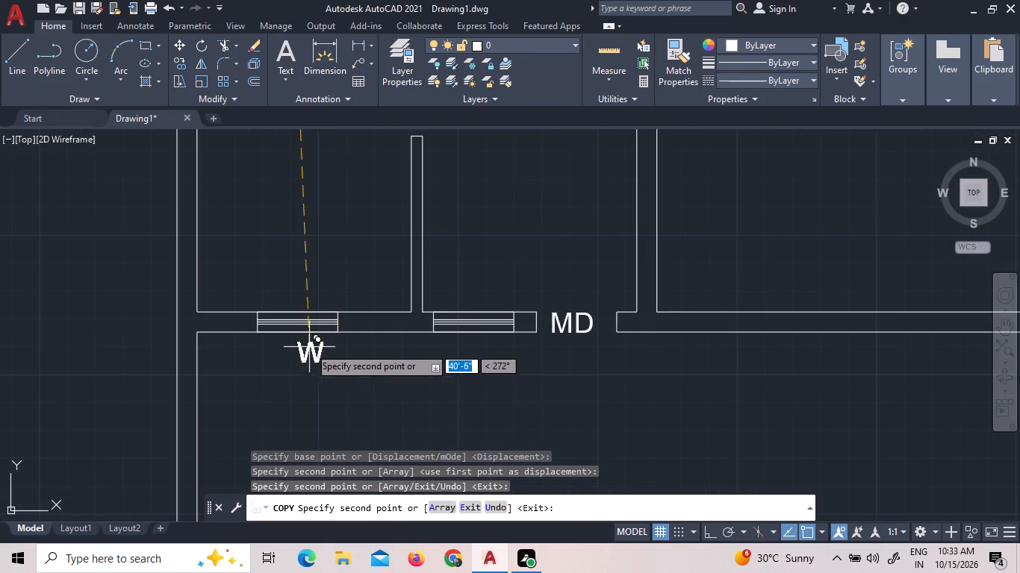
scroll(300, 342, up, 3)
click(296, 333)
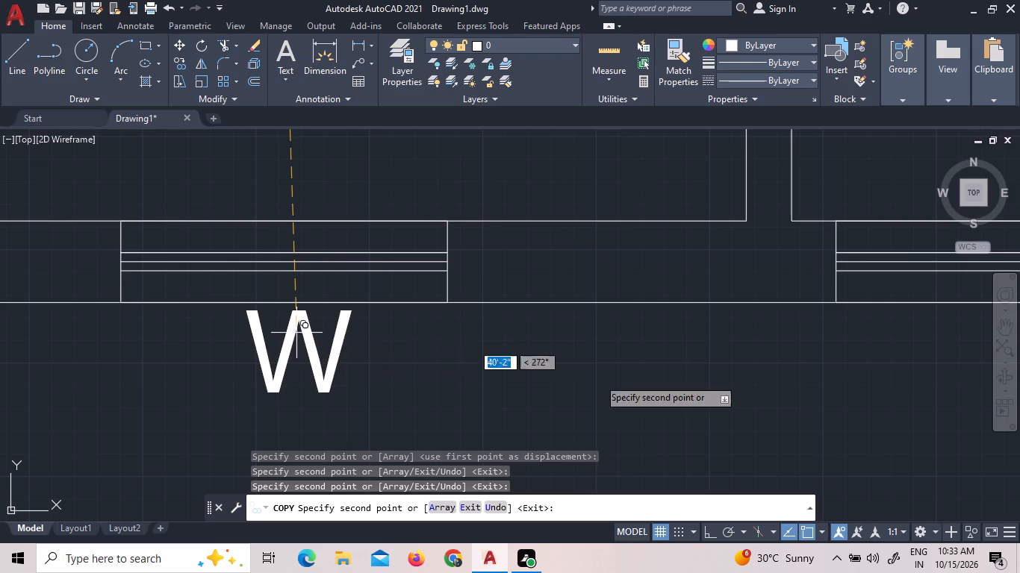
Place a final "W" copy just below the lower-wall window next to the "MD" door and finish copying.
scroll(684, 368, down, 3)
scroll(788, 365, up, 2)
scroll(722, 355, up, 1)
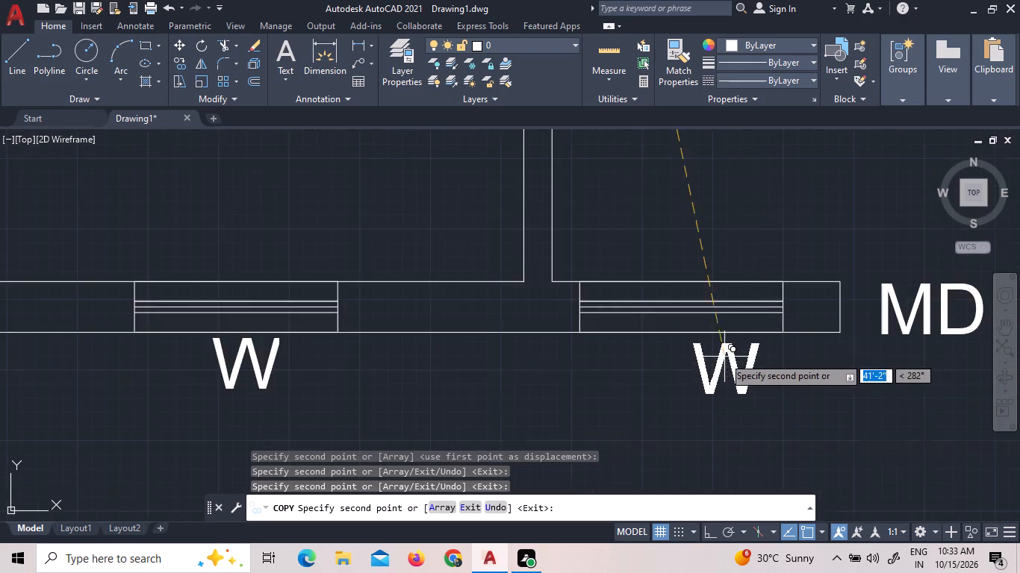
scroll(716, 355, up, 2)
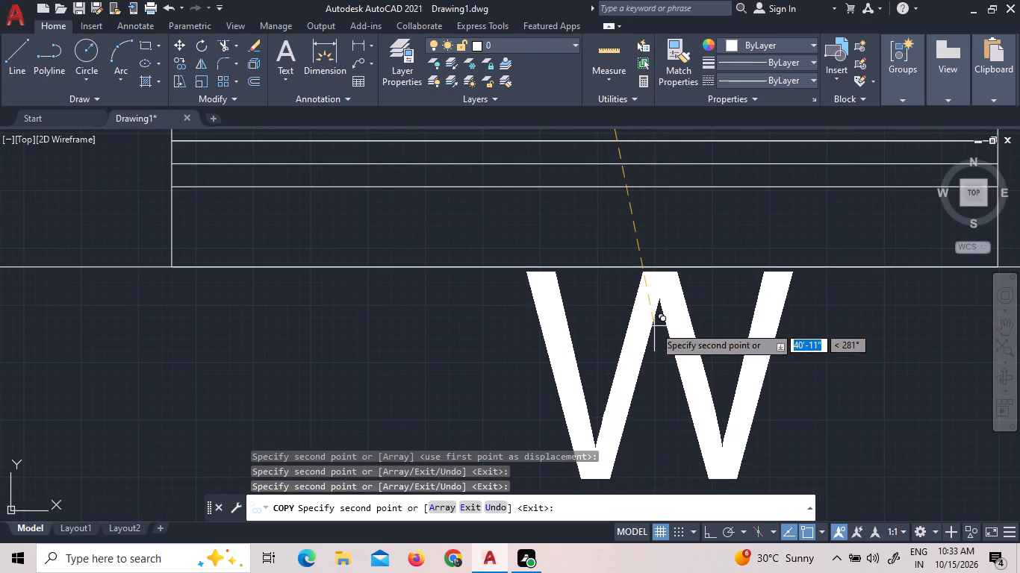
click(654, 326)
scroll(655, 339, down, 12)
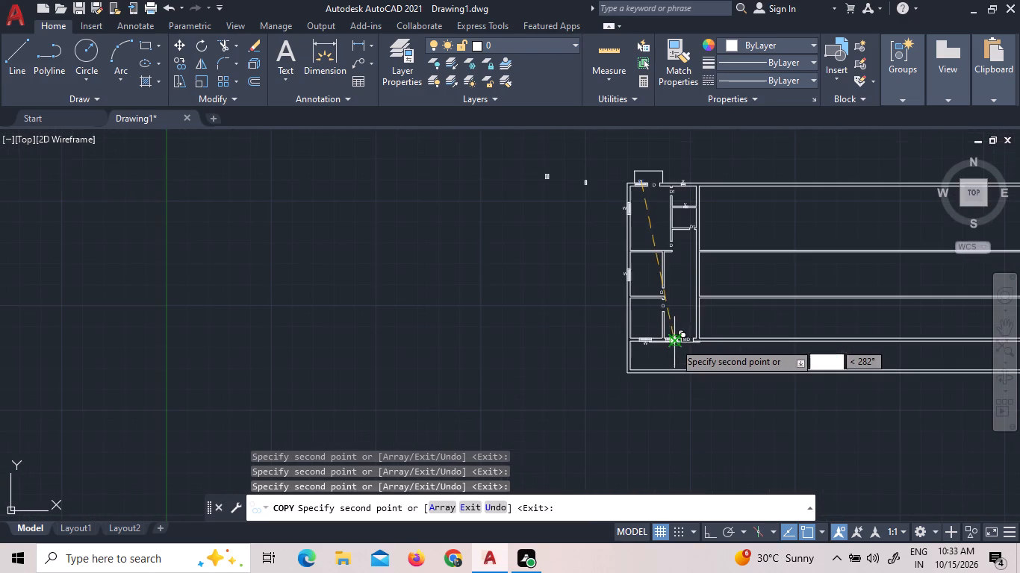
scroll(675, 170, up, 4)
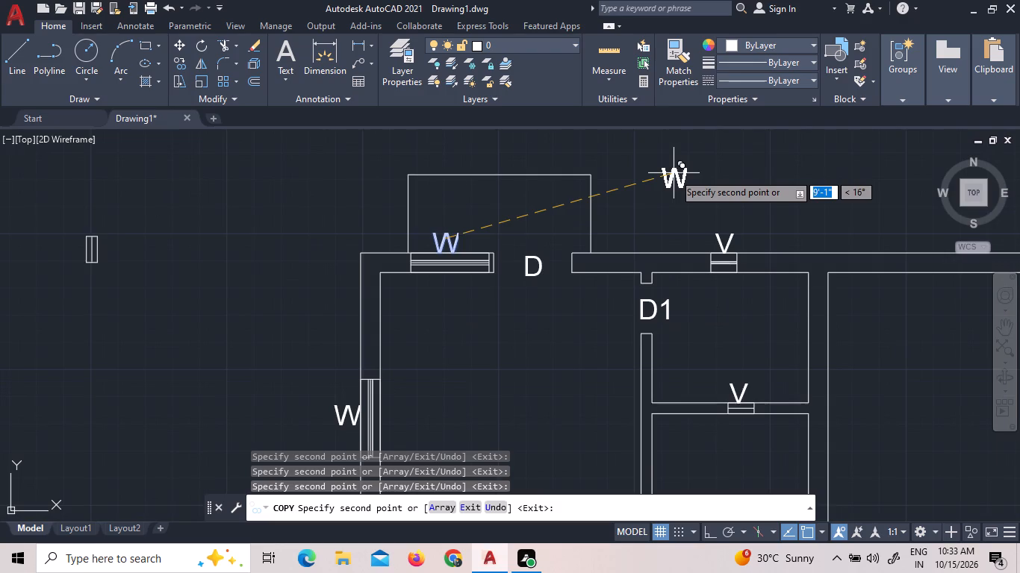
scroll(674, 173, down, 2)
right_click(419, 290)
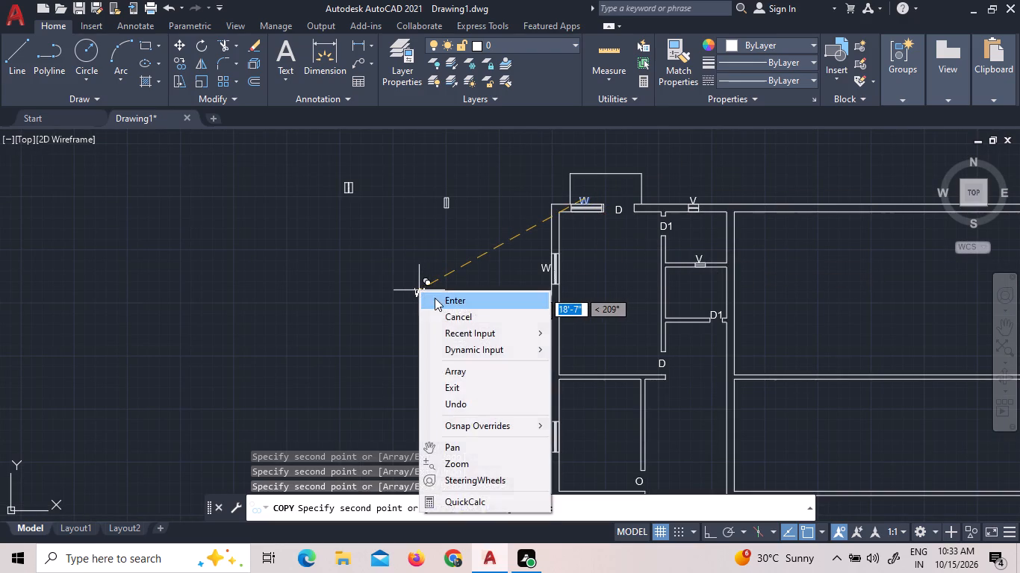
click(439, 301)
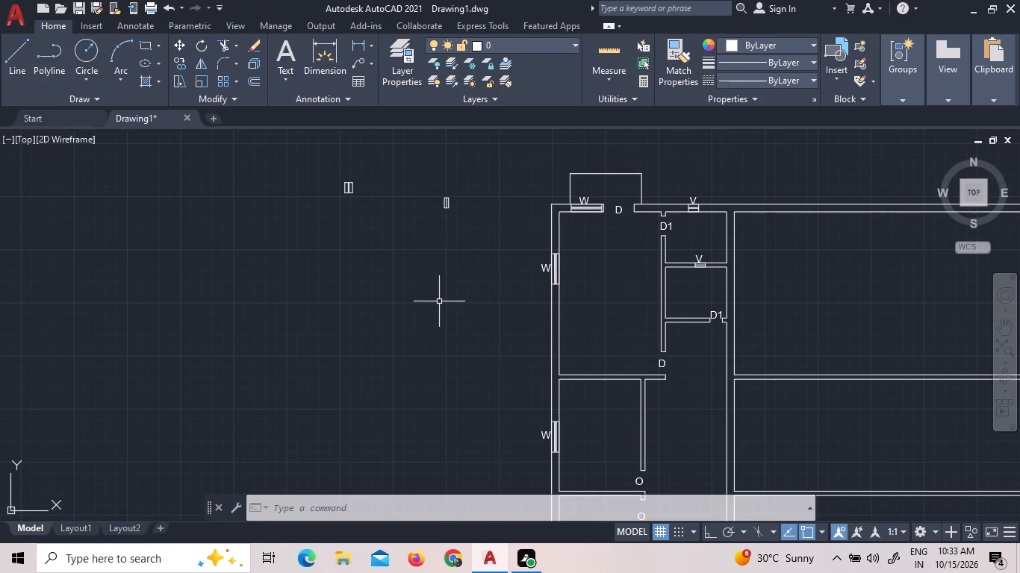
Check the dimensions of the large upper room, the two rooms below it and the first small room with Quick Measure.
click(603, 72)
click(618, 104)
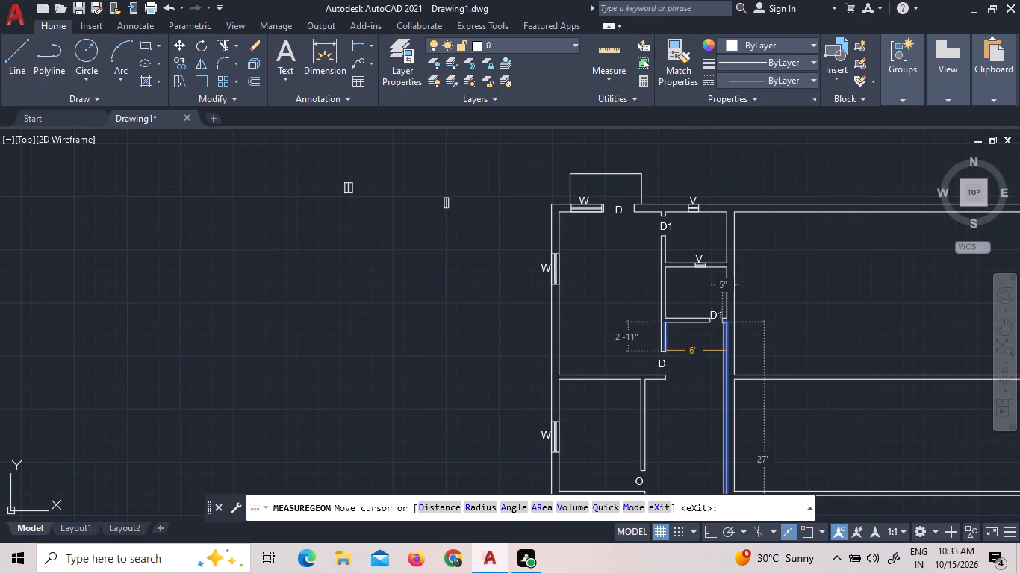
scroll(705, 345, down, 4)
scroll(696, 344, up, 3)
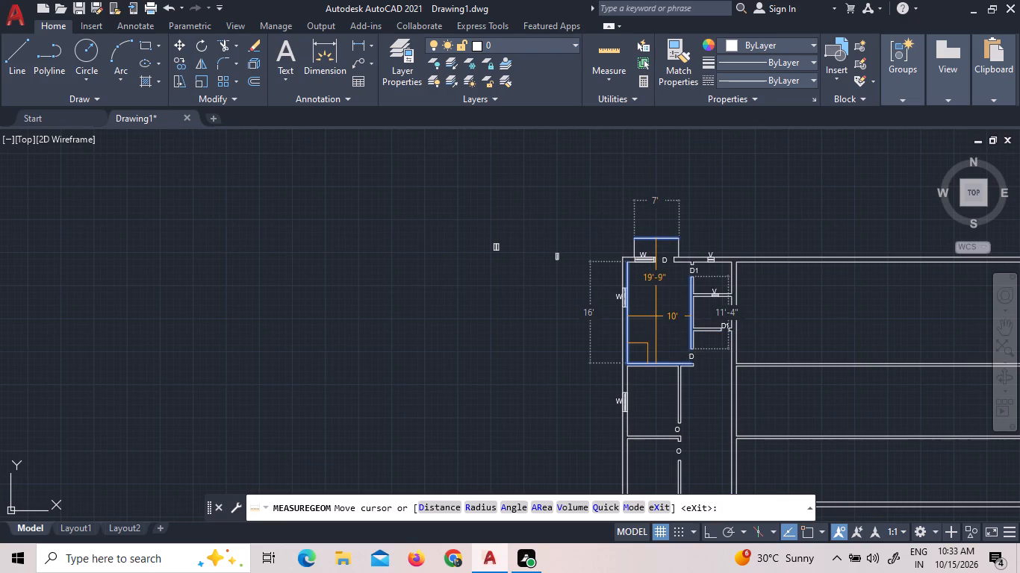
scroll(656, 316, up, 3)
scroll(650, 329, down, 2)
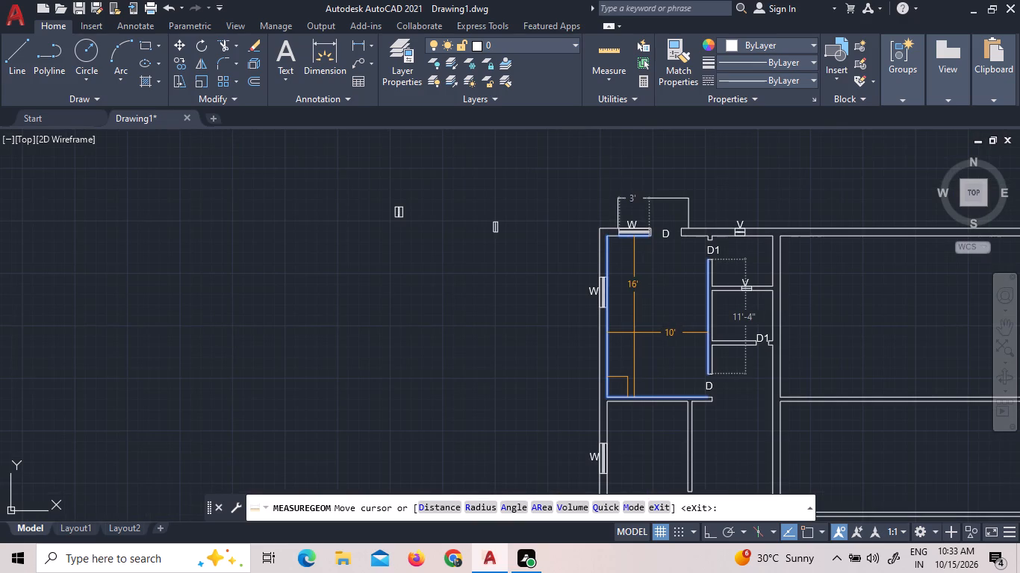
scroll(634, 333, down, 2)
scroll(630, 377, up, 2)
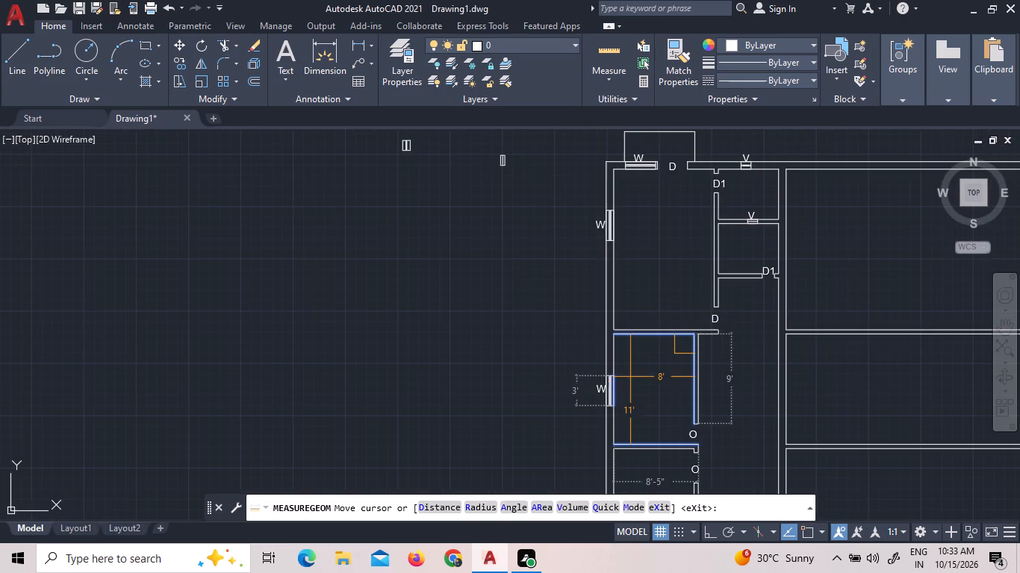
scroll(631, 374, down, 2)
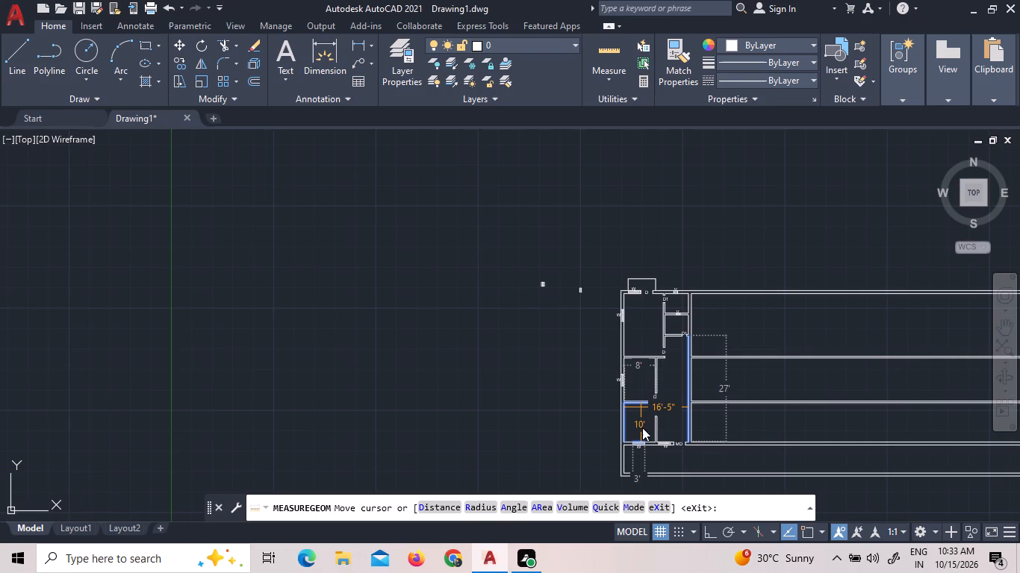
scroll(642, 429, up, 7)
scroll(641, 417, down, 7)
scroll(641, 410, up, 9)
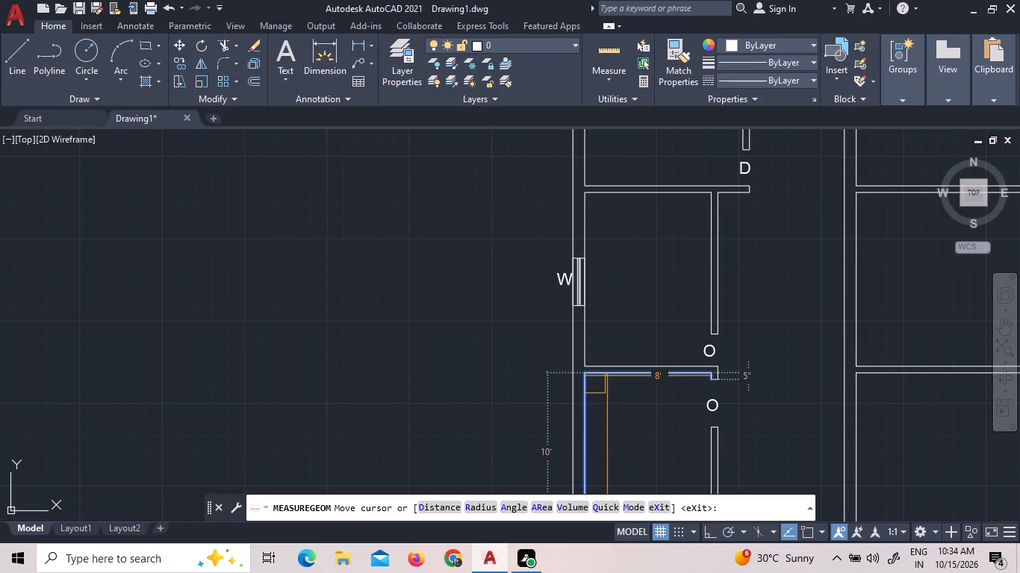
scroll(608, 376, down, 3)
scroll(683, 201, up, 1)
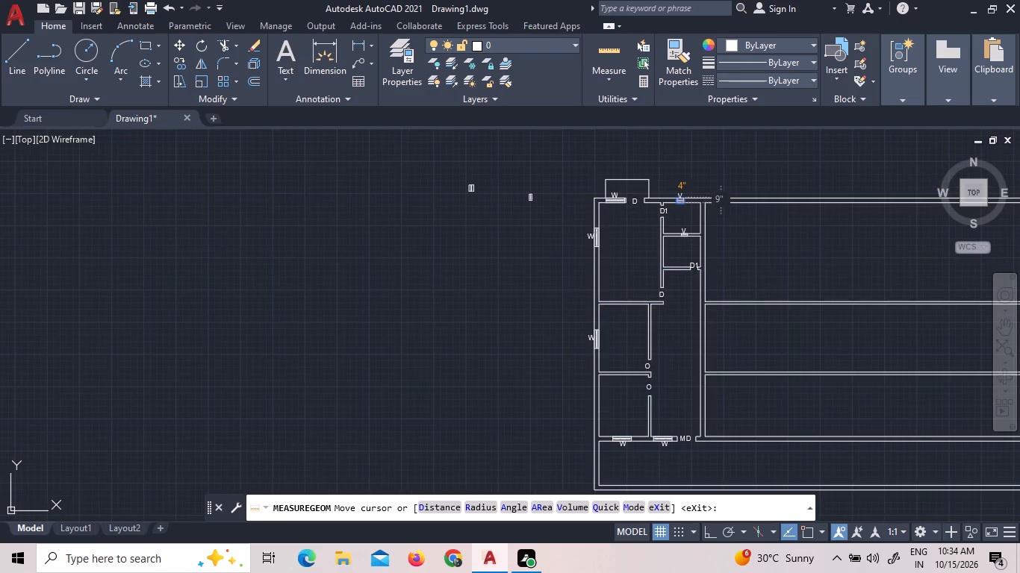
scroll(668, 206, up, 3)
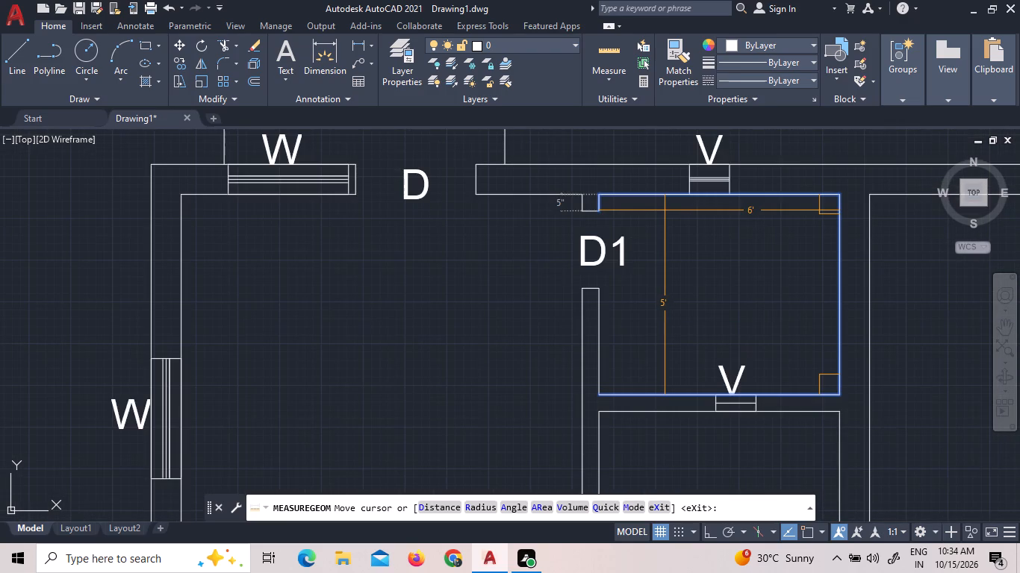
scroll(685, 348, down, 2)
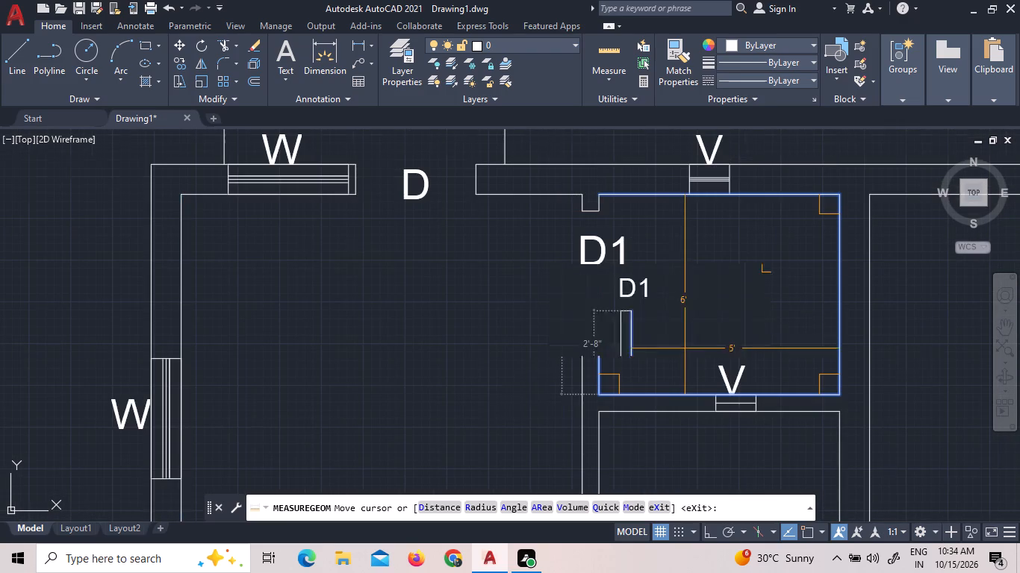
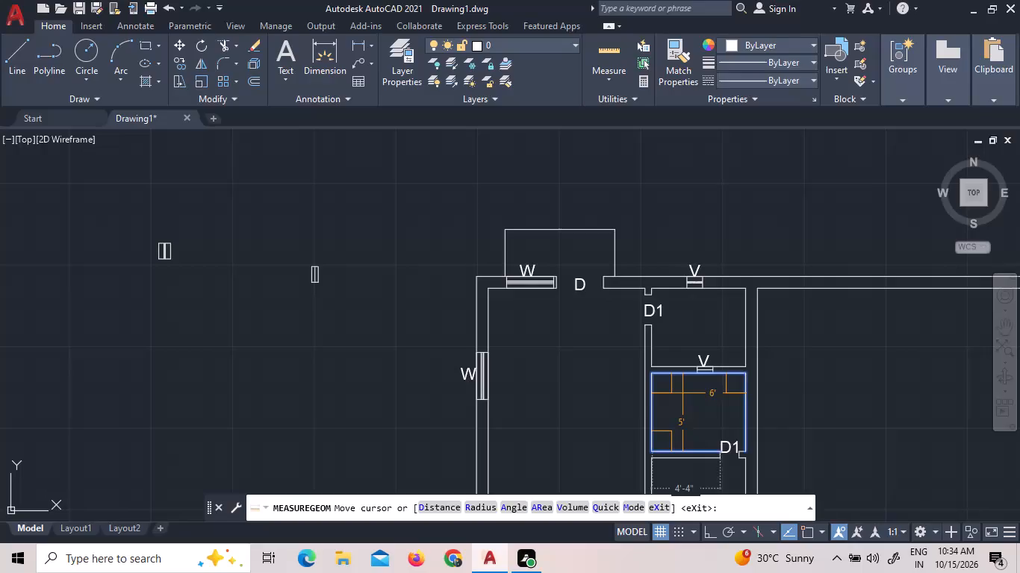
Examine the dimensions of the small rooms, passage, openings and balcony across the plan with Quick Measure.
scroll(682, 393, down, 2)
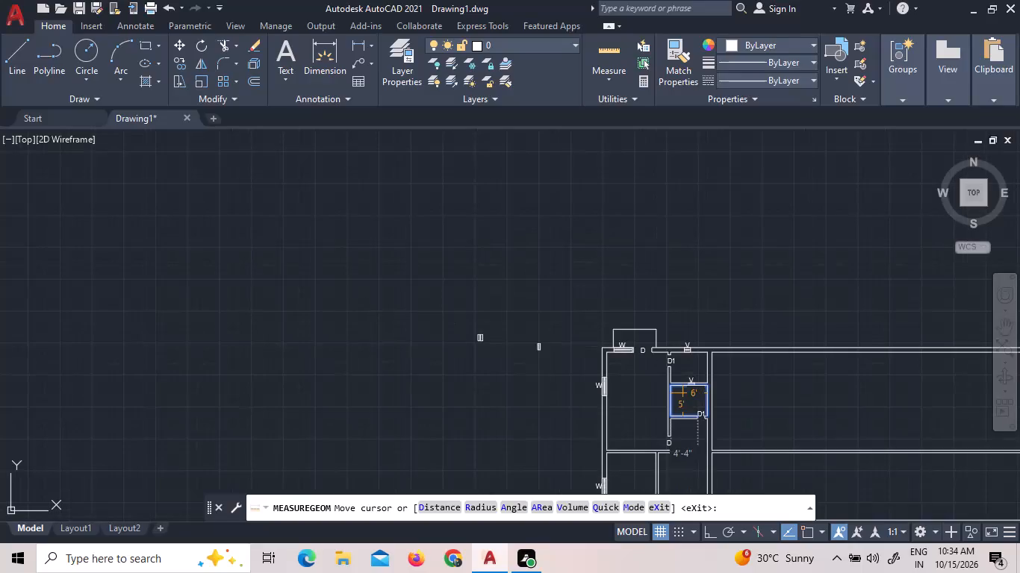
scroll(682, 391, down, 2)
scroll(707, 459, up, 4)
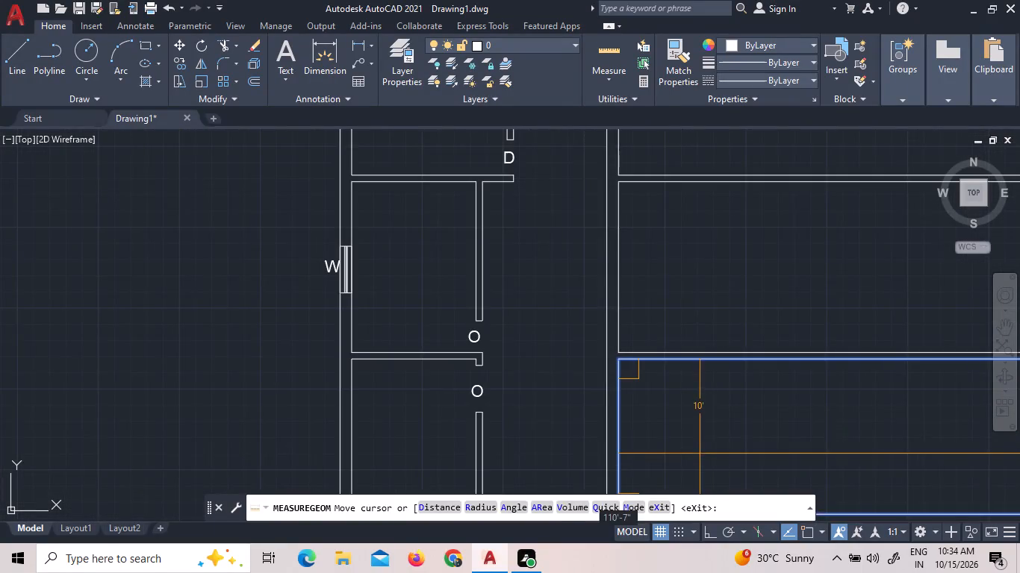
scroll(668, 432, down, 4)
scroll(659, 457, up, 4)
scroll(655, 440, down, 1)
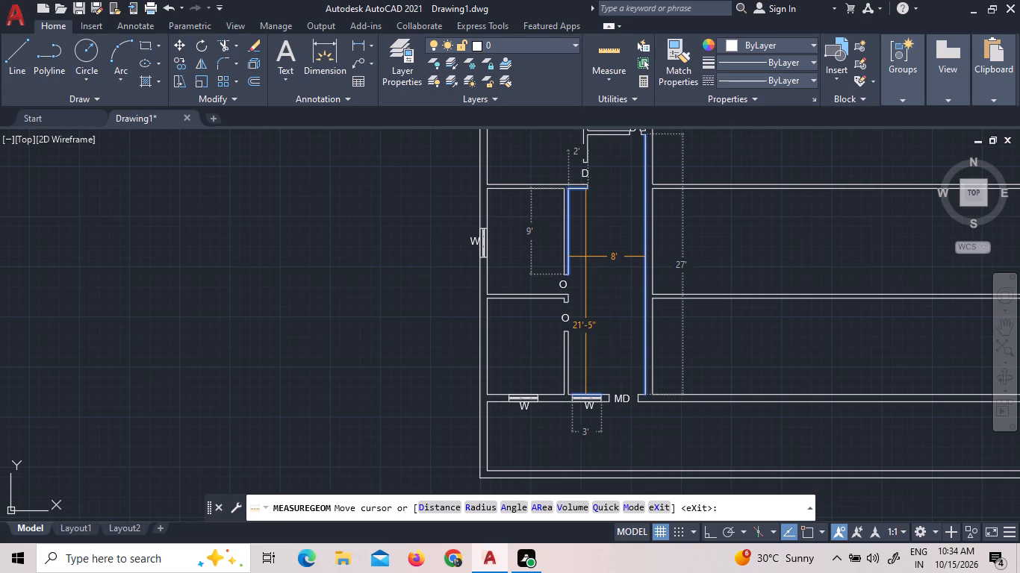
scroll(597, 268, down, 4)
scroll(567, 157, up, 2)
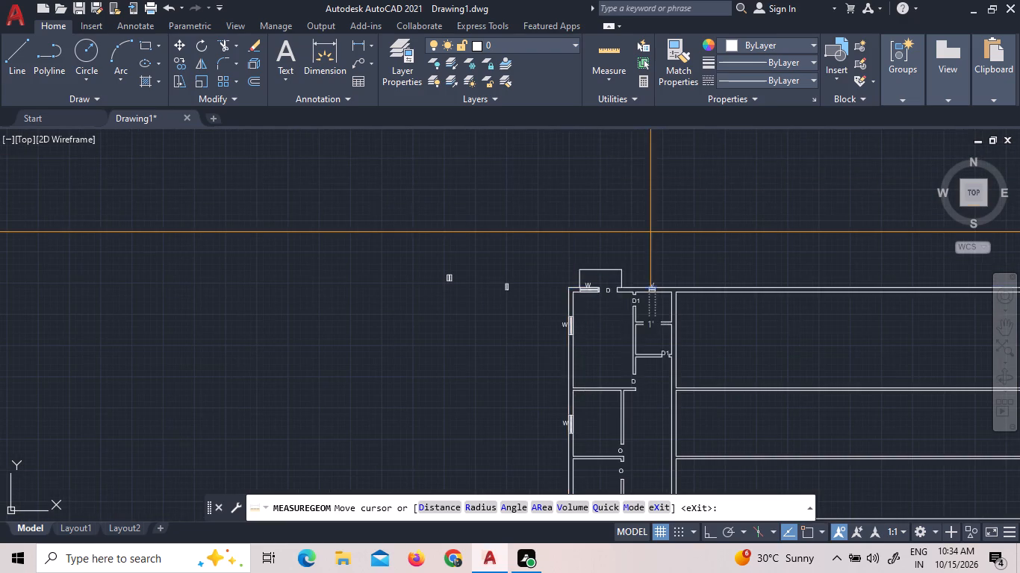
scroll(671, 304, up, 4)
scroll(672, 317, down, 2)
scroll(715, 396, up, 3)
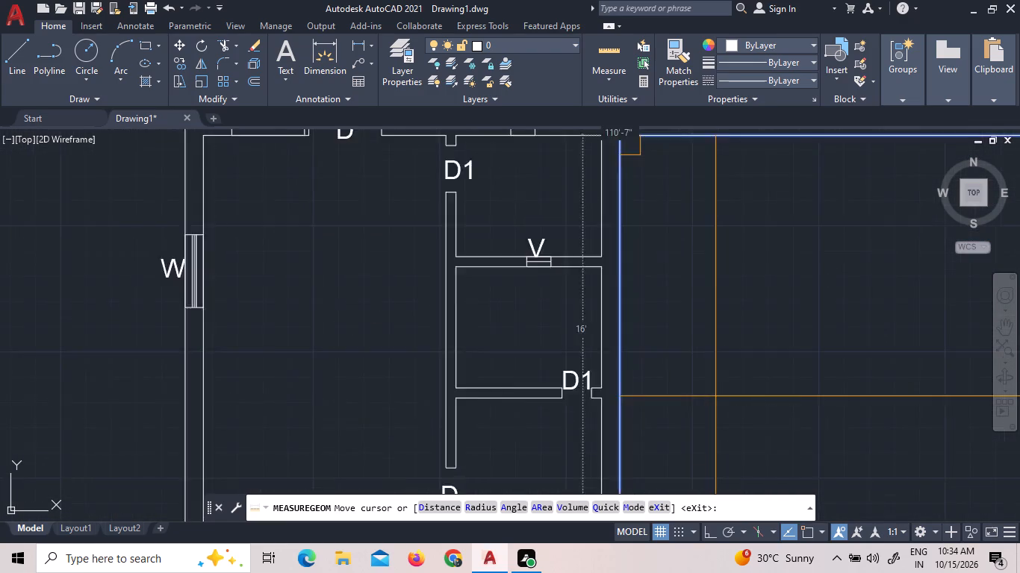
scroll(715, 392, down, 2)
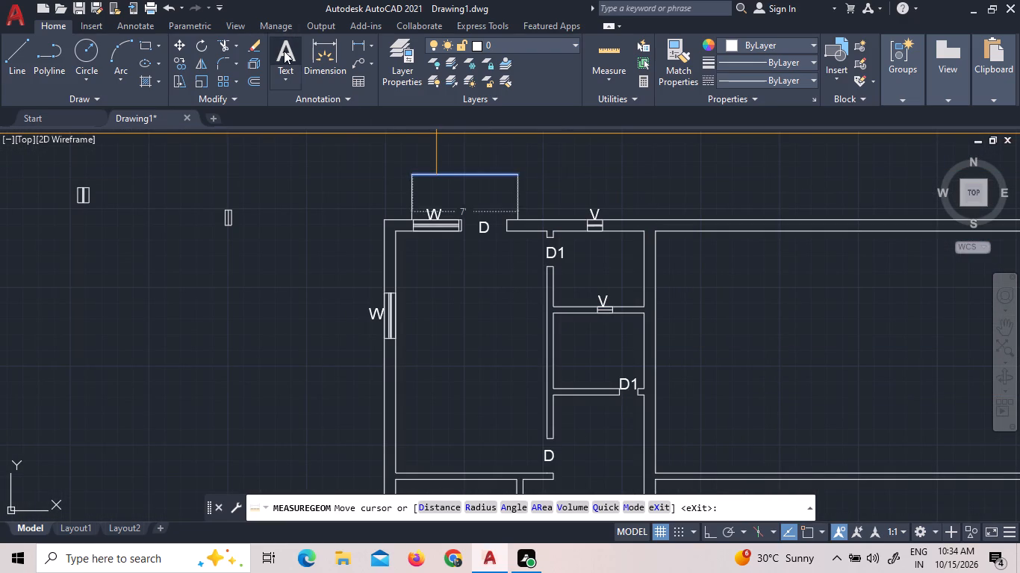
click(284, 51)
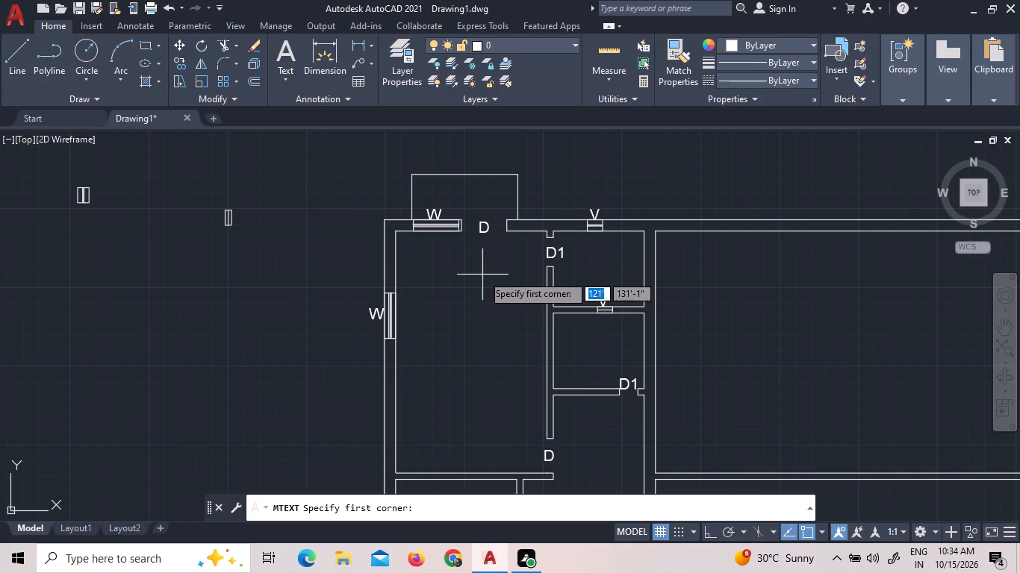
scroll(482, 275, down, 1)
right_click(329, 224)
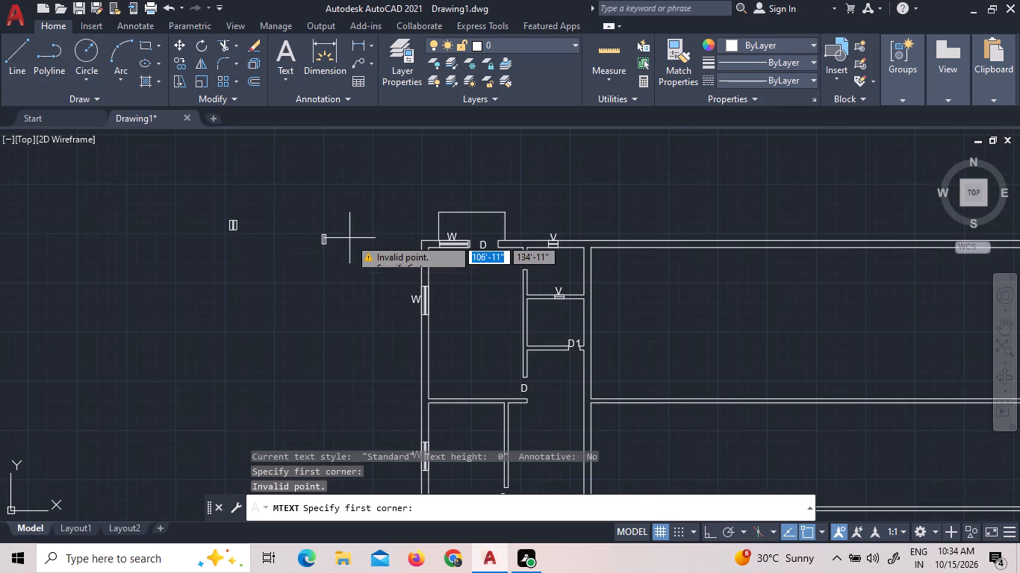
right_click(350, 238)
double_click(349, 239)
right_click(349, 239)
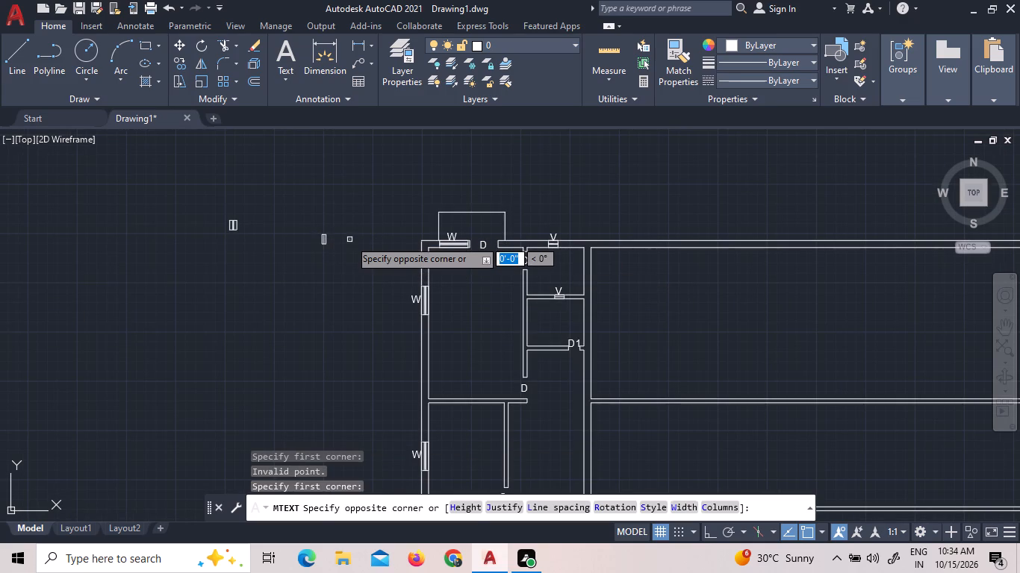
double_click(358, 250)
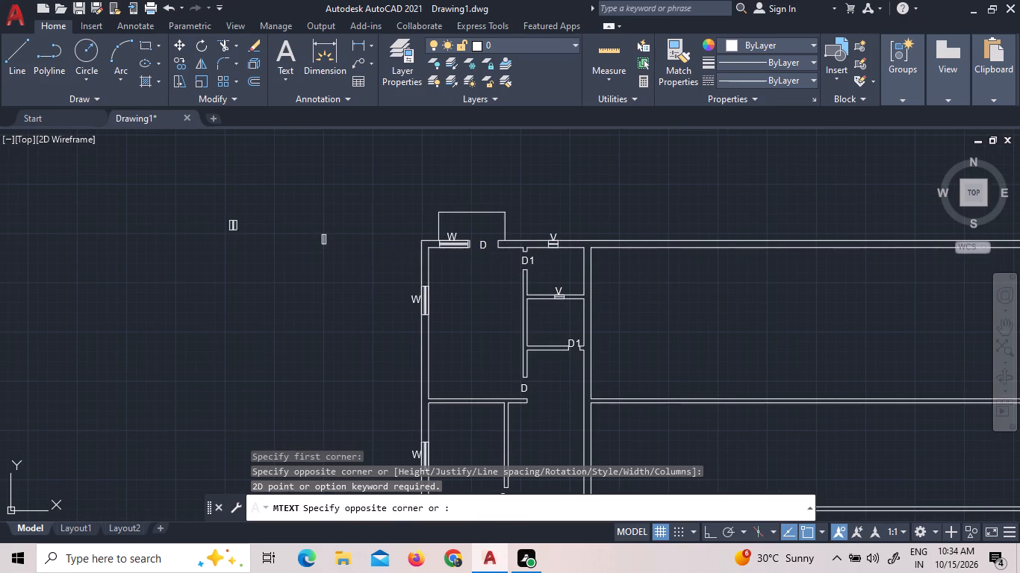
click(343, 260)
Erase the two leftover window and ventilator symbols lying outside the plan beside the balcony.
click(345, 257)
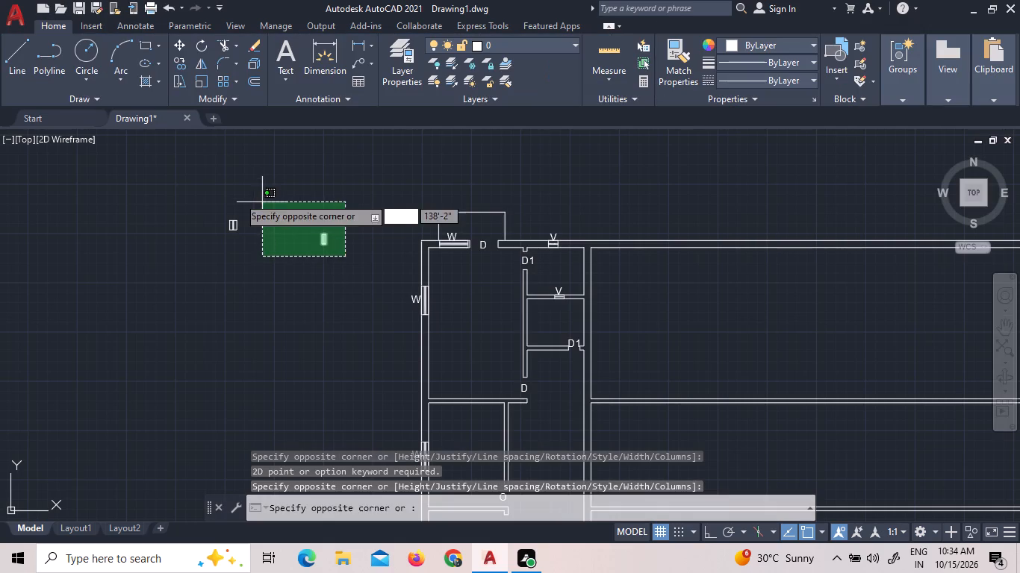
click(182, 186)
right_click(181, 186)
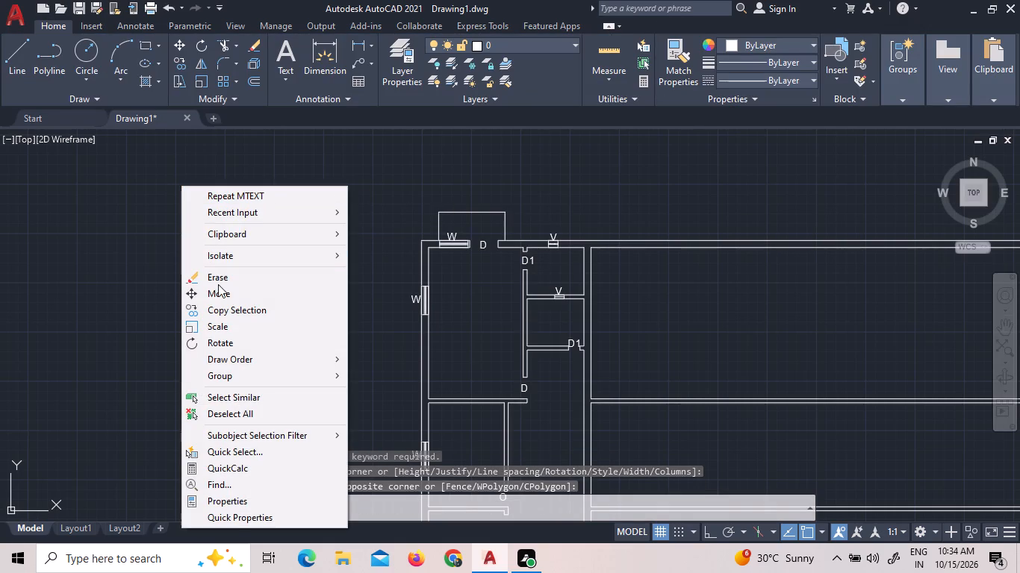
click(218, 284)
Rotate the whole floor plan 90° counterclockwise about its lower-left outer corner with Ortho on.
scroll(235, 272, down, 3)
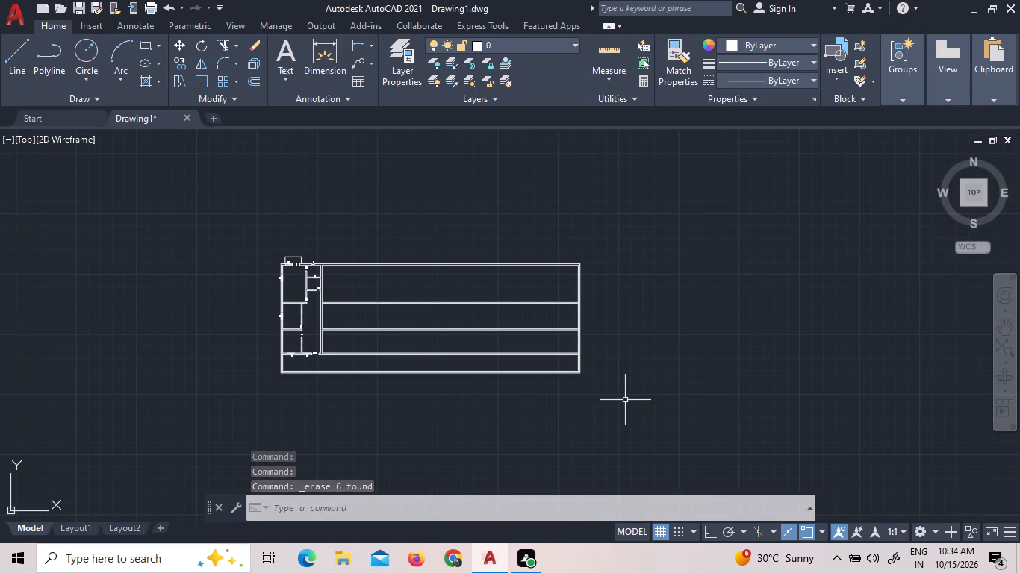
click(606, 406)
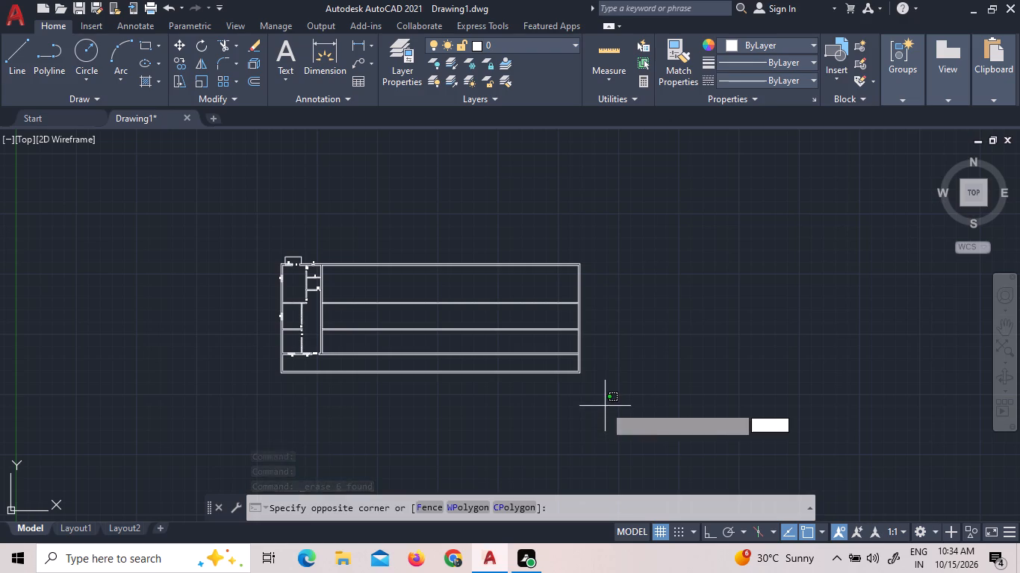
click(134, 219)
right_click(134, 219)
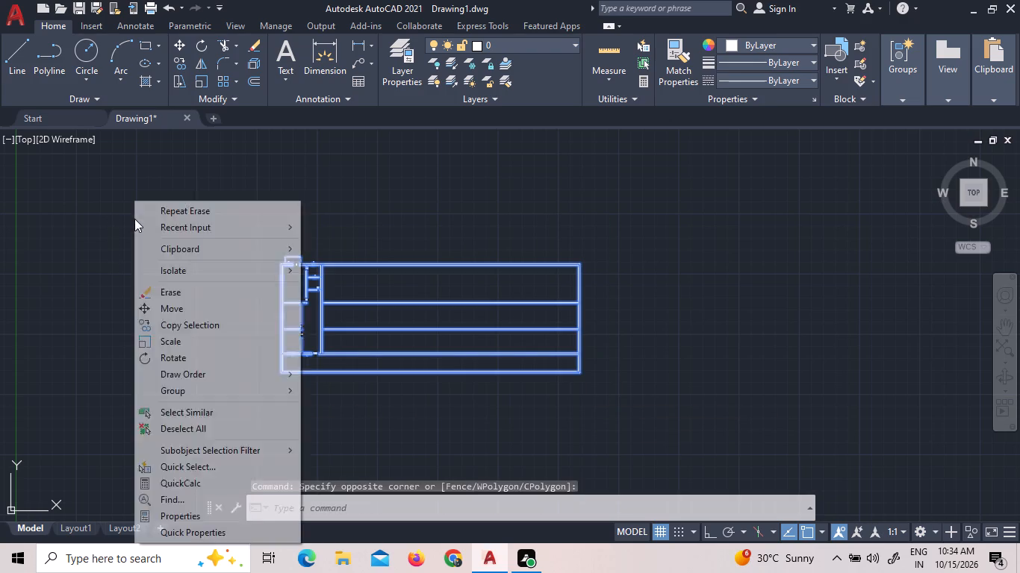
click(187, 362)
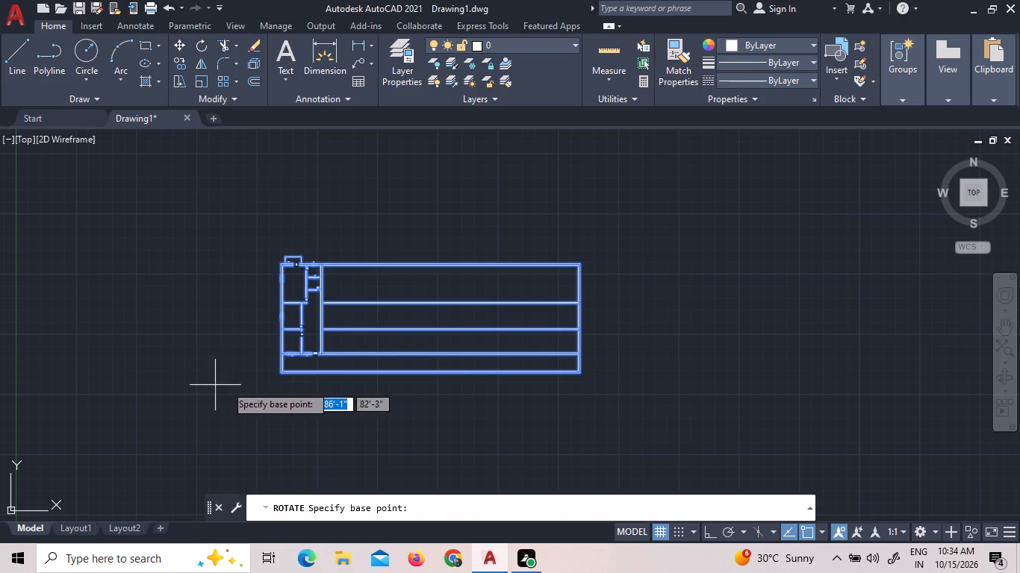
click(281, 374)
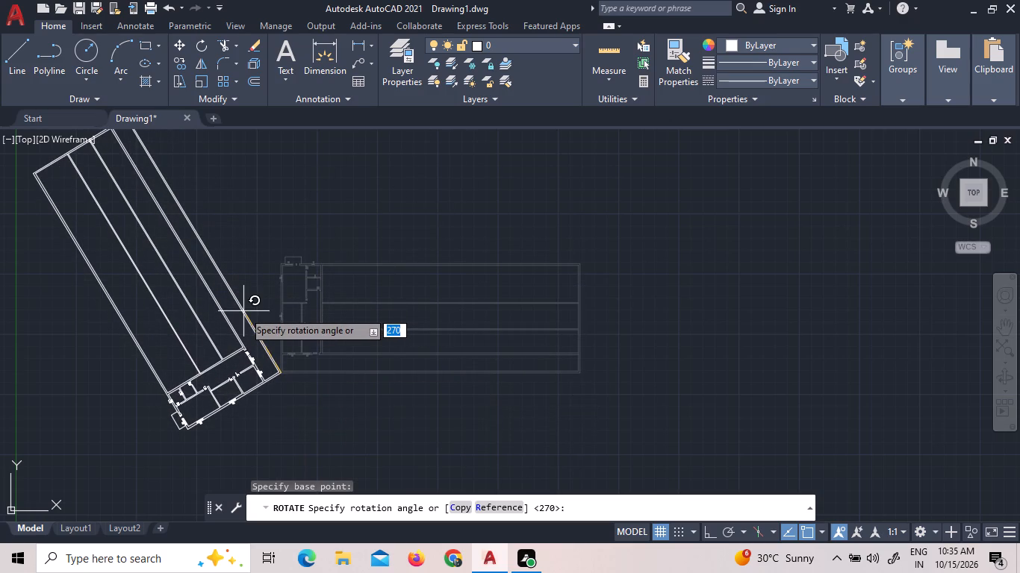
key(F8)
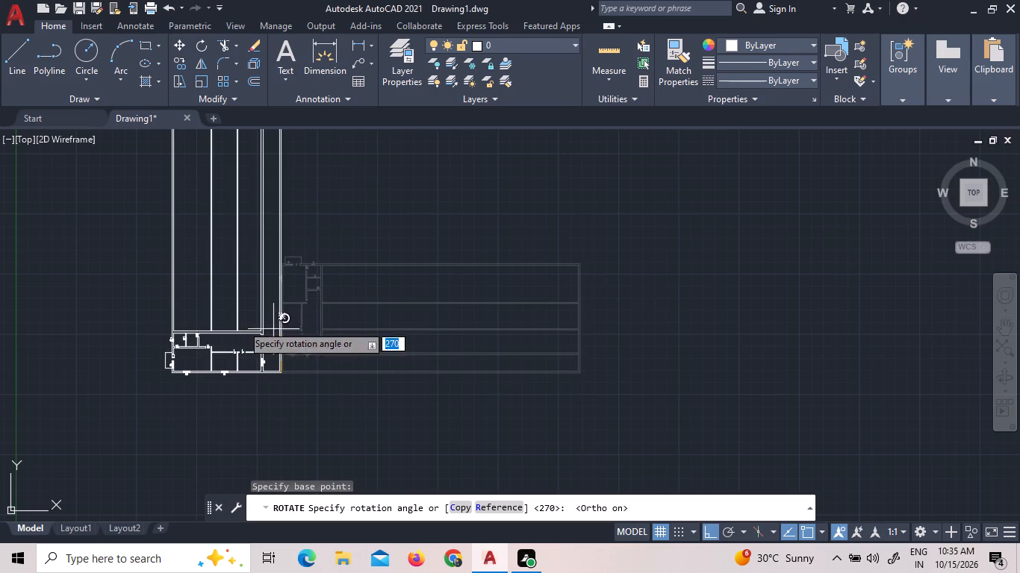
click(244, 325)
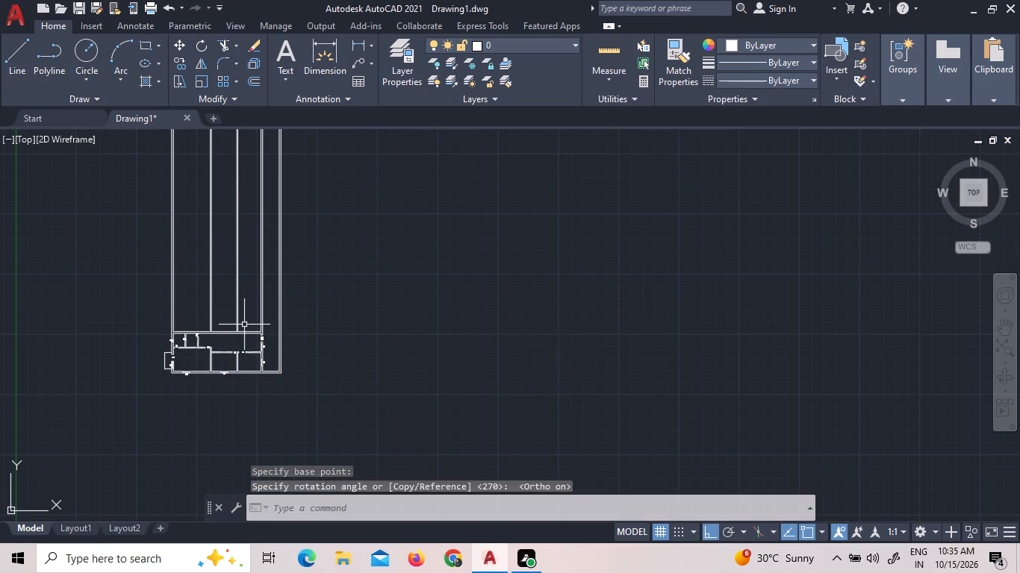
Add the multiline text "MASTER BEDROOM" inside the large room next to the balcony.
scroll(223, 368, up, 2)
scroll(102, 357, up, 3)
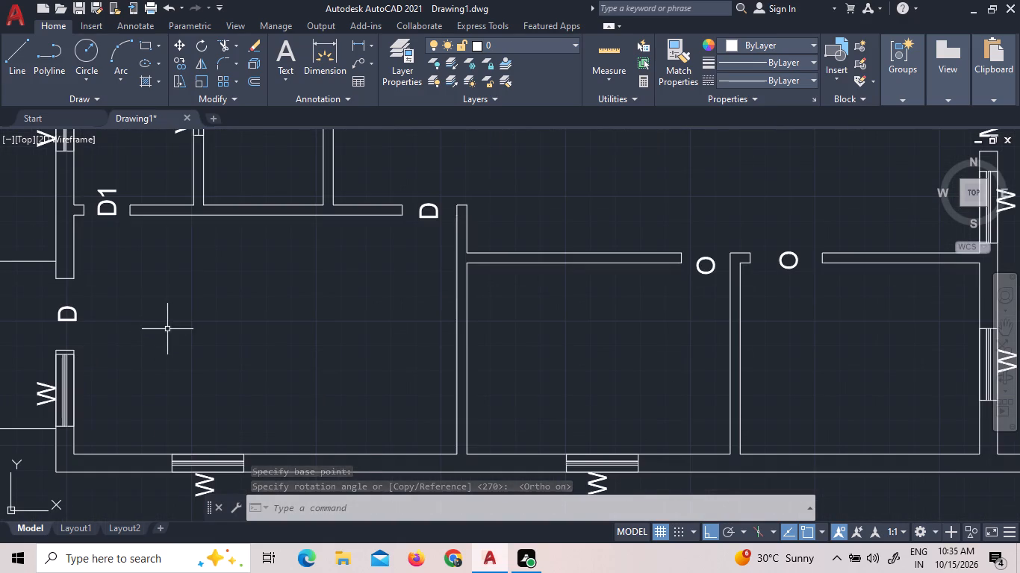
scroll(167, 329, down, 1)
click(289, 50)
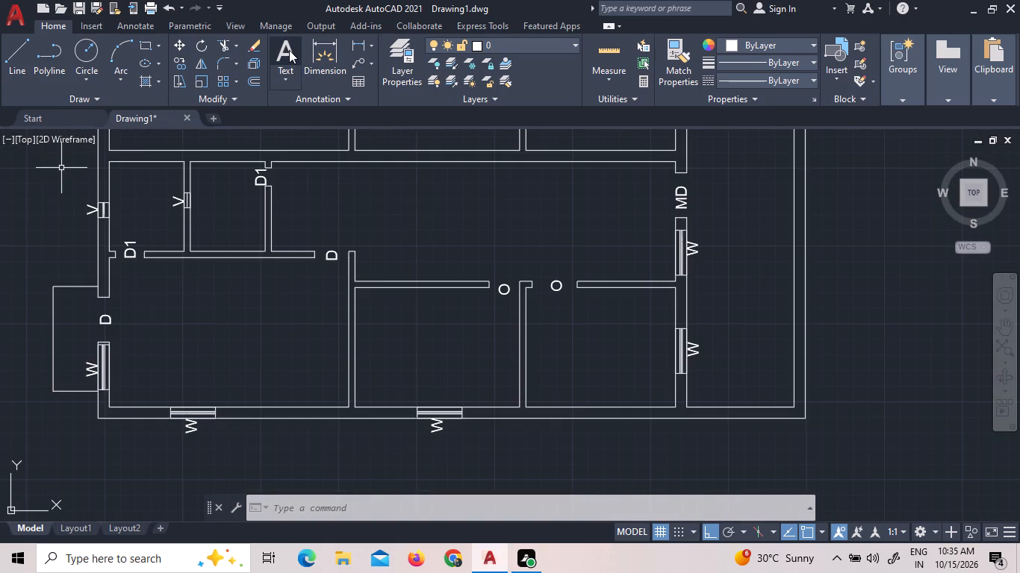
click(157, 287)
click(249, 335)
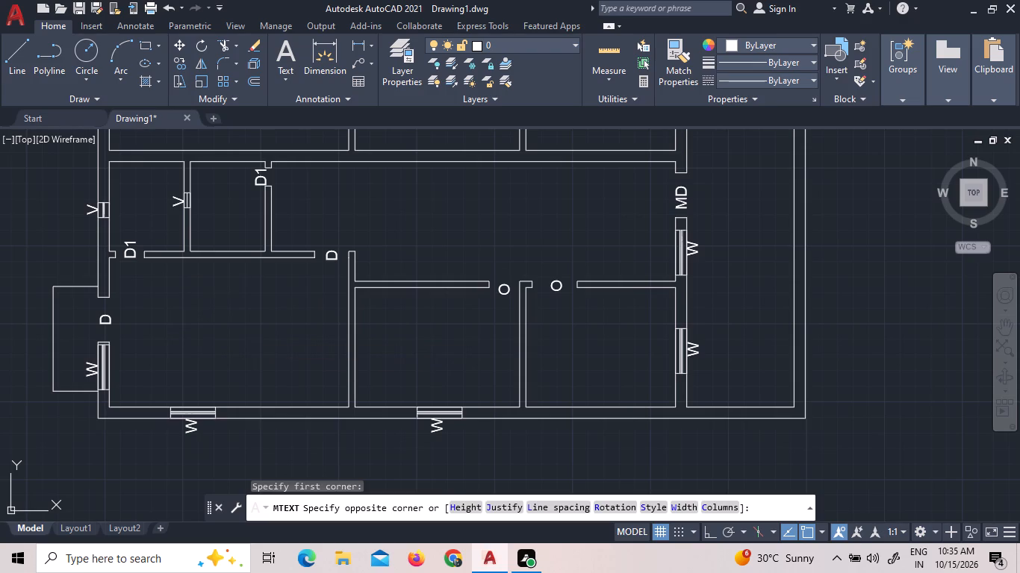
key(m)
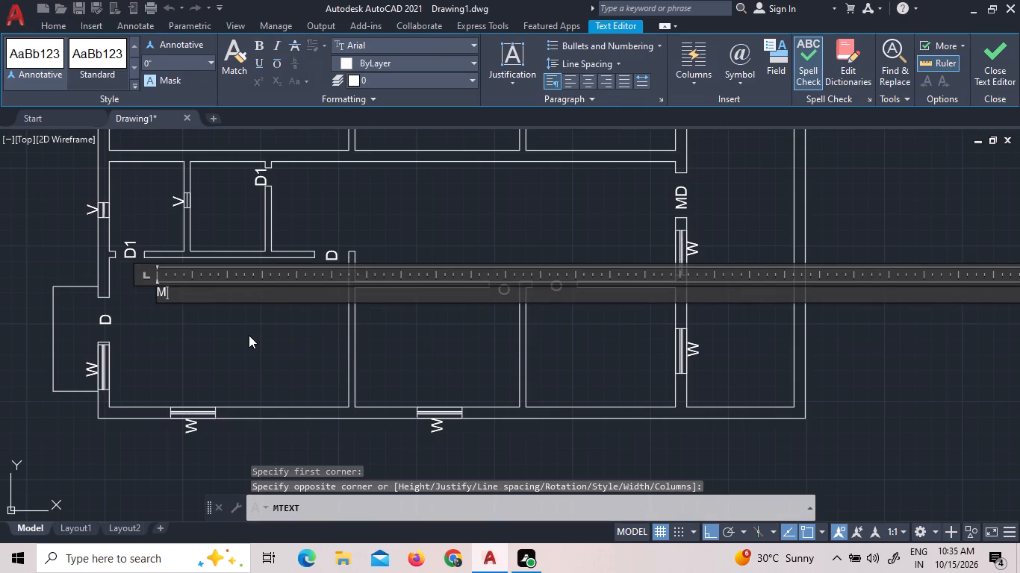
text(ASR)
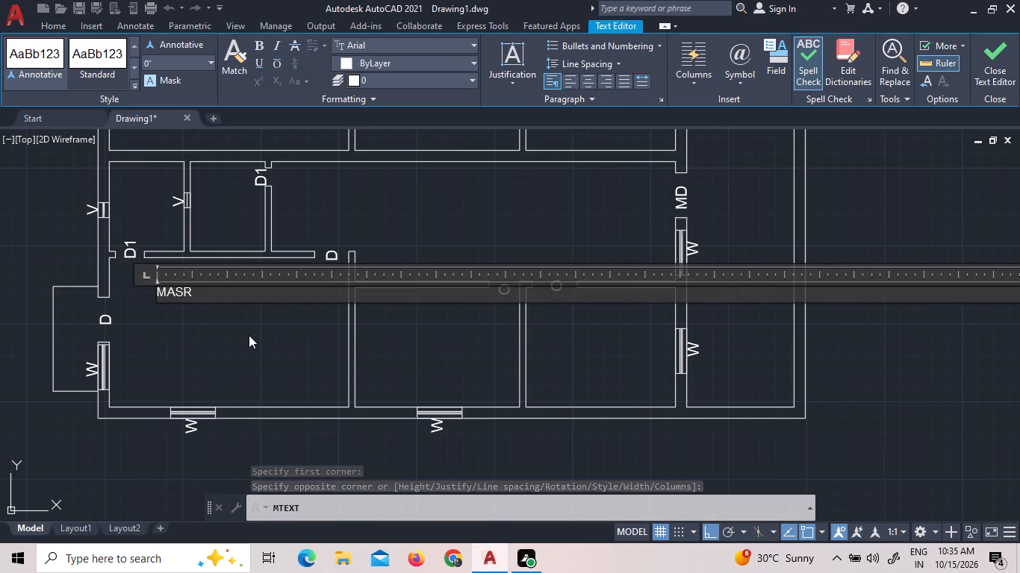
key(BackSpace)
text(TER)
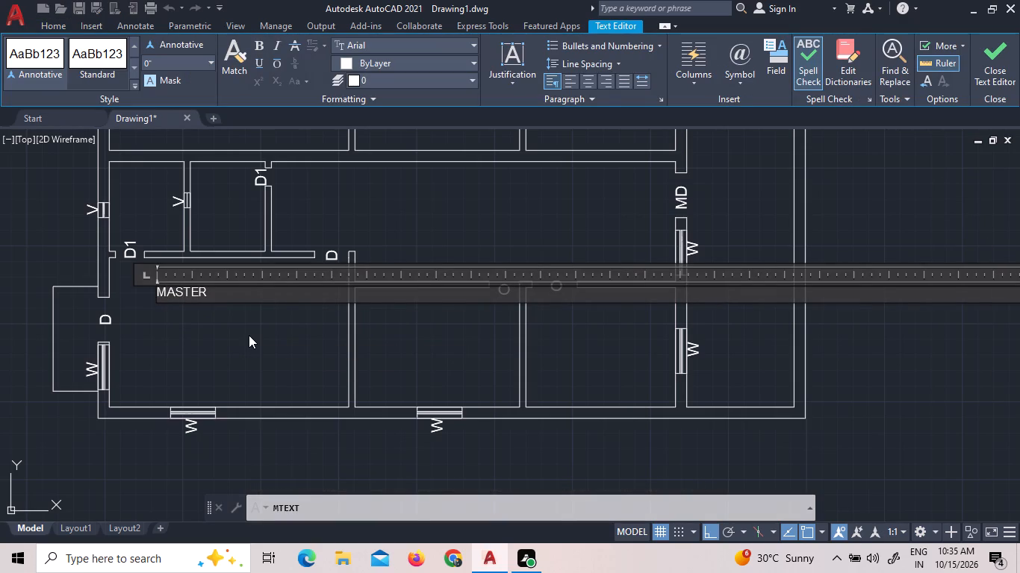
key(space)
text(BED)
text(ROOM)
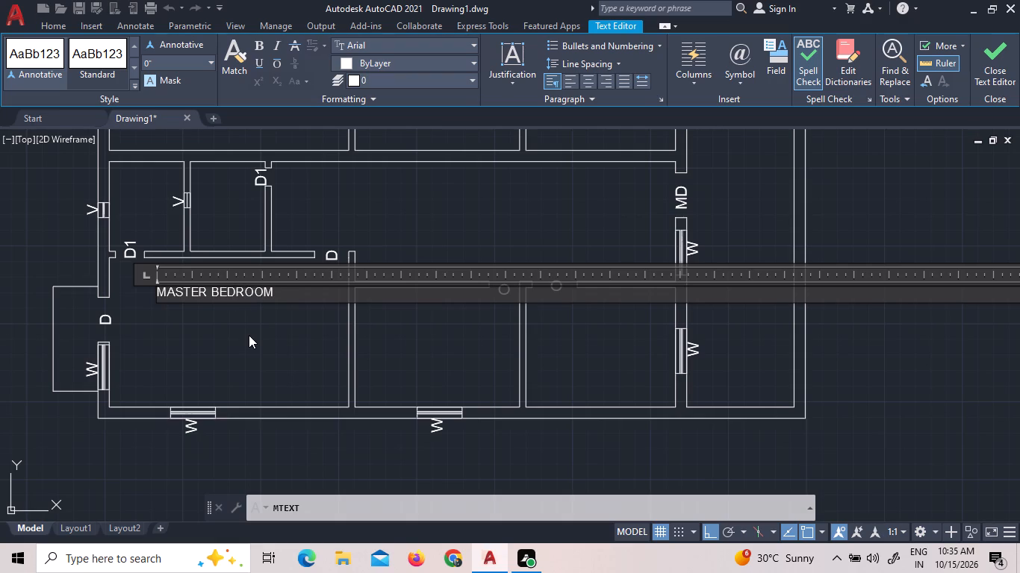
click(258, 330)
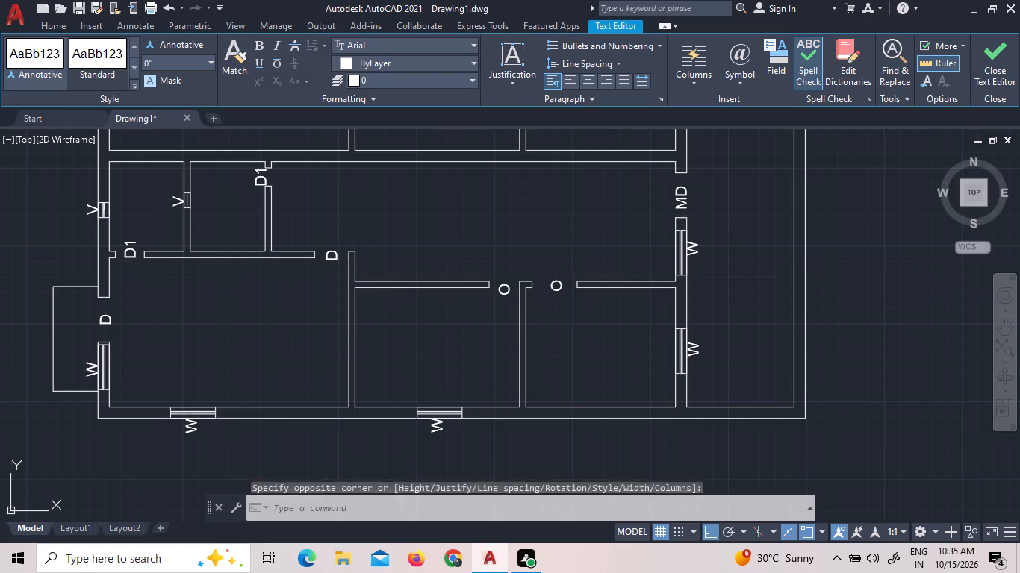
Set the text height of the whole "MASTER BEDROOM" label to 9".
click(158, 285)
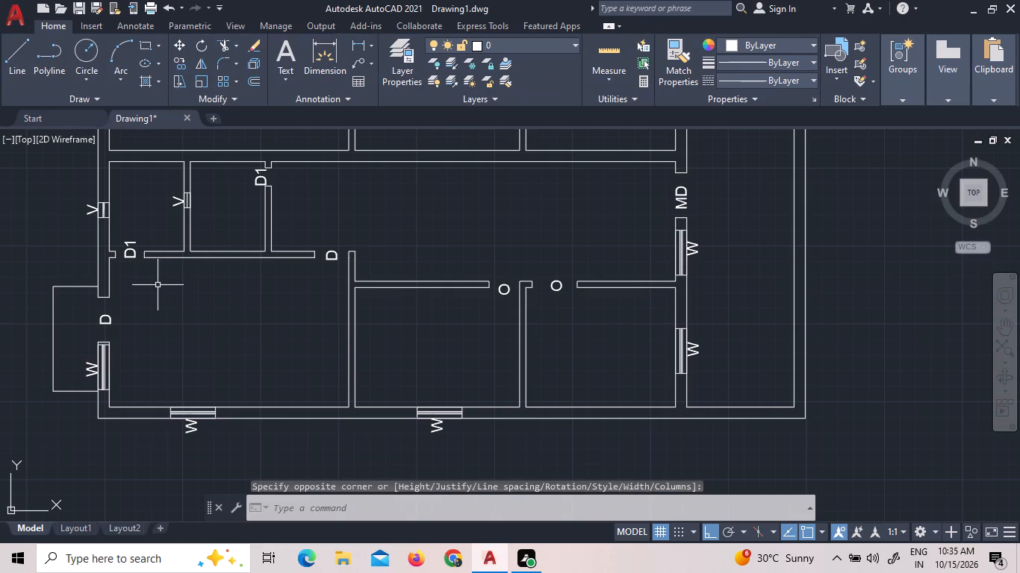
triple_click(158, 285)
click(158, 285)
scroll(158, 285, up, 3)
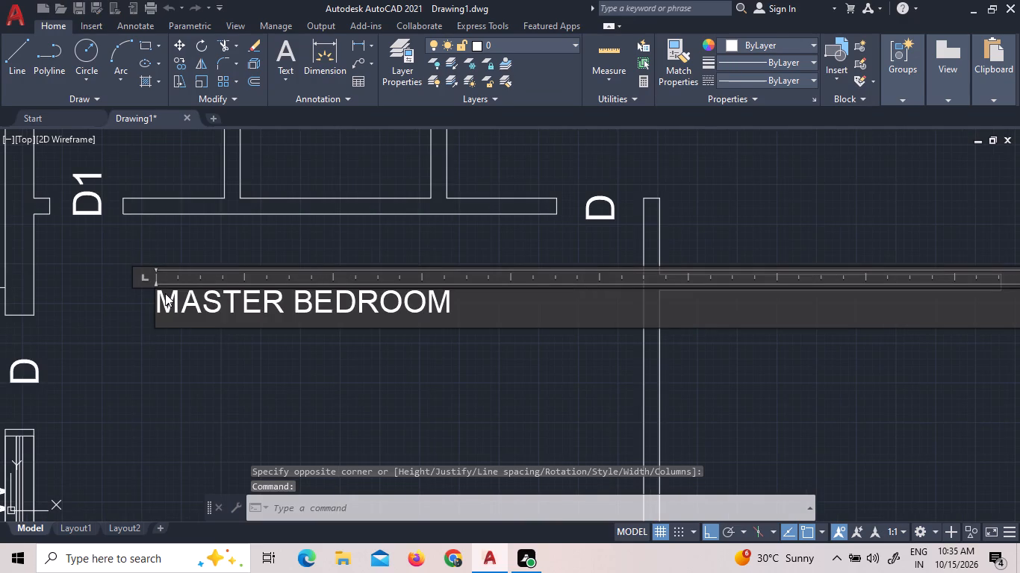
triple_click(165, 293)
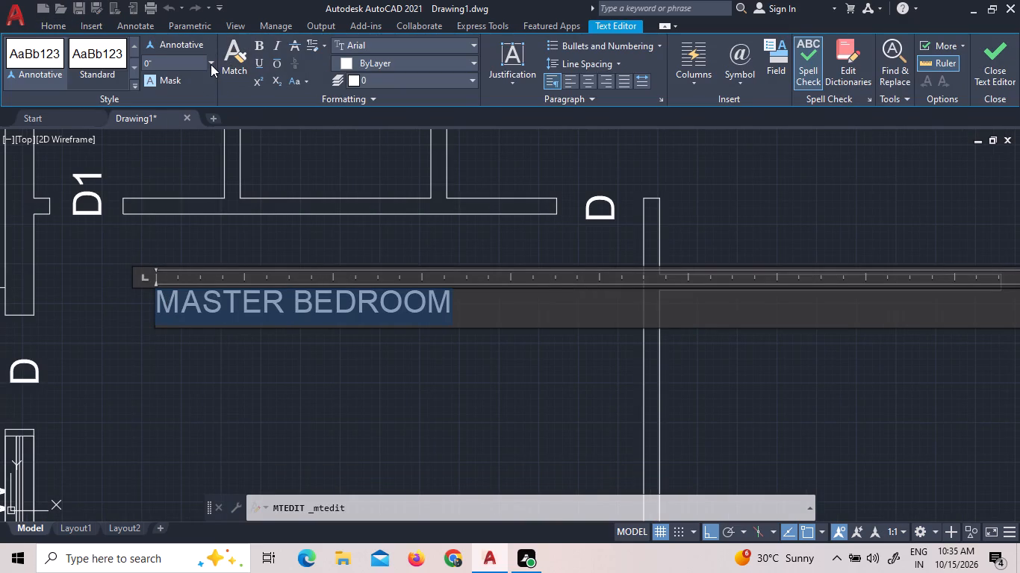
click(211, 64)
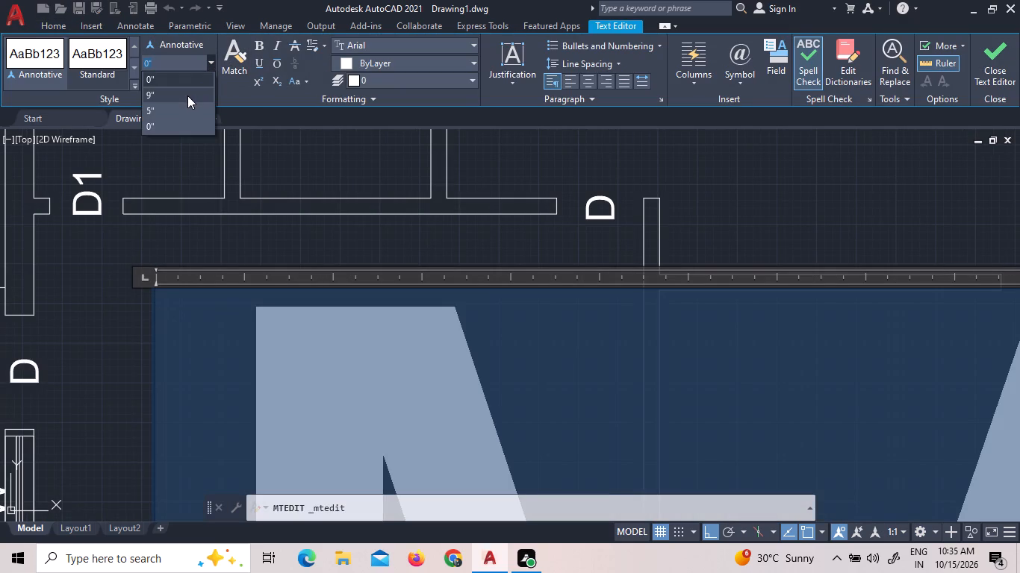
click(187, 95)
click(139, 381)
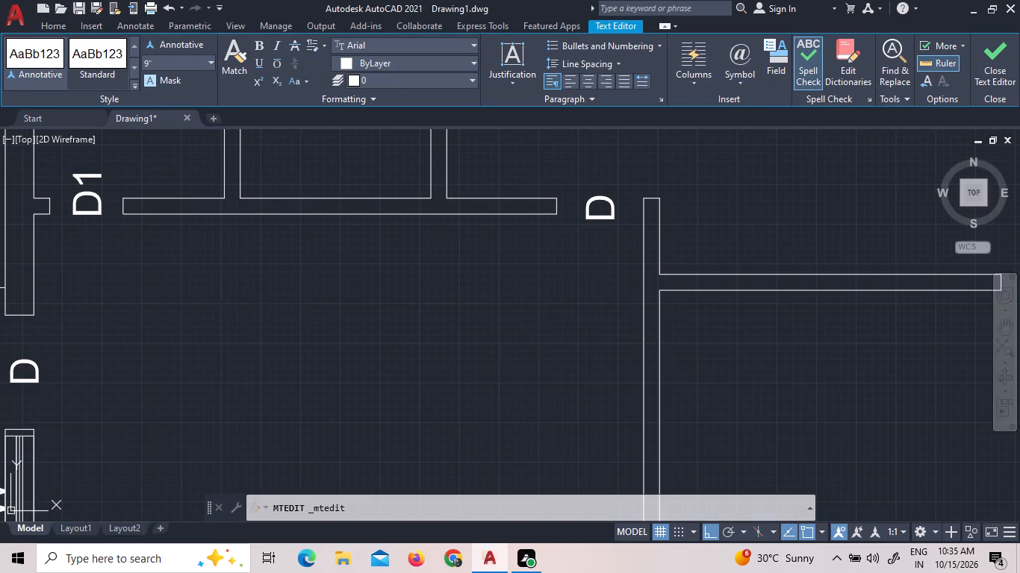
Add a vertical dimension along the master bedroom's balcony-side wall, between the room's upper and lower inner corners.
scroll(158, 370, down, 3)
scroll(240, 316, down, 1)
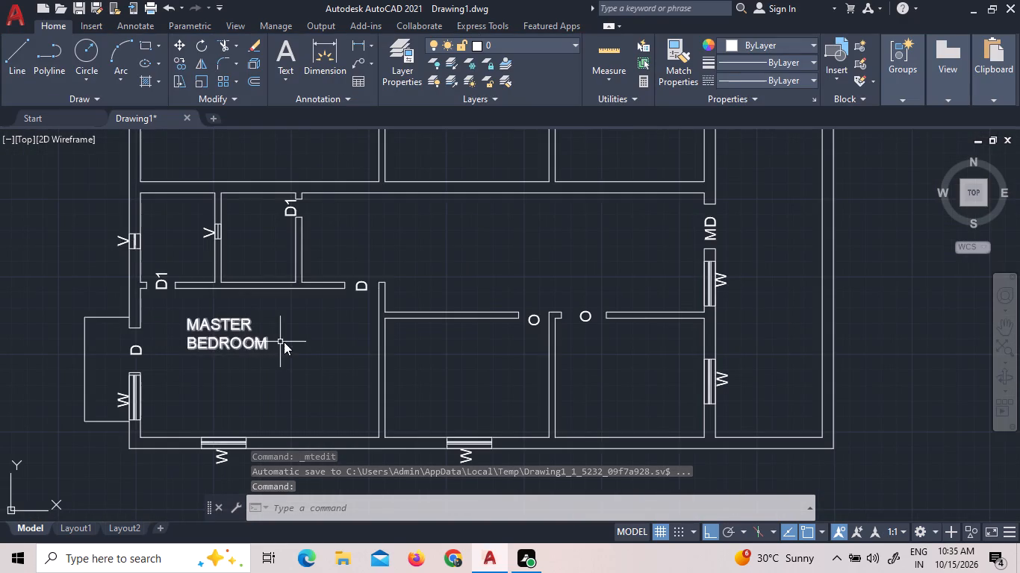
click(287, 57)
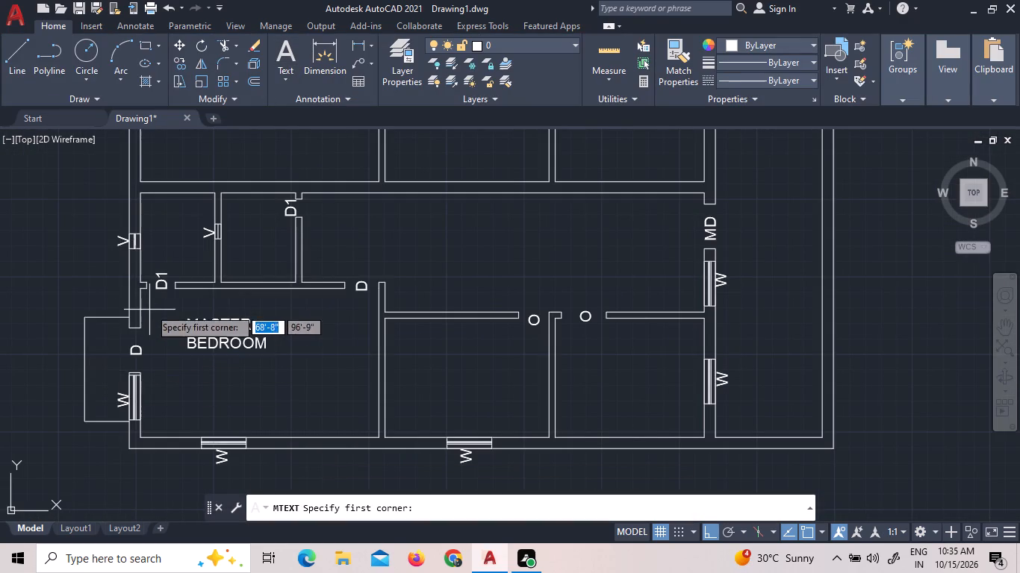
click(332, 51)
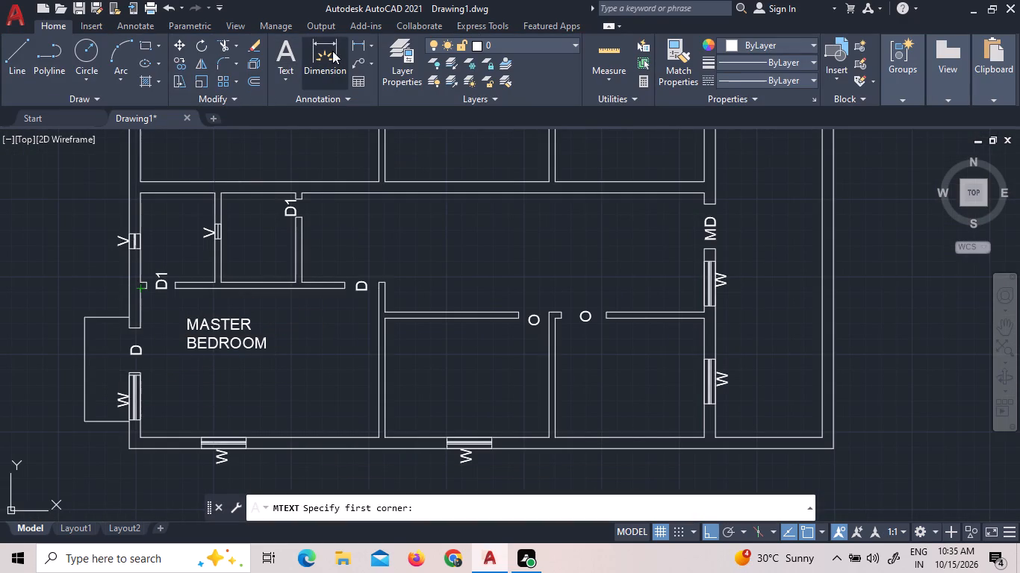
scroll(138, 292, up, 3)
click(146, 281)
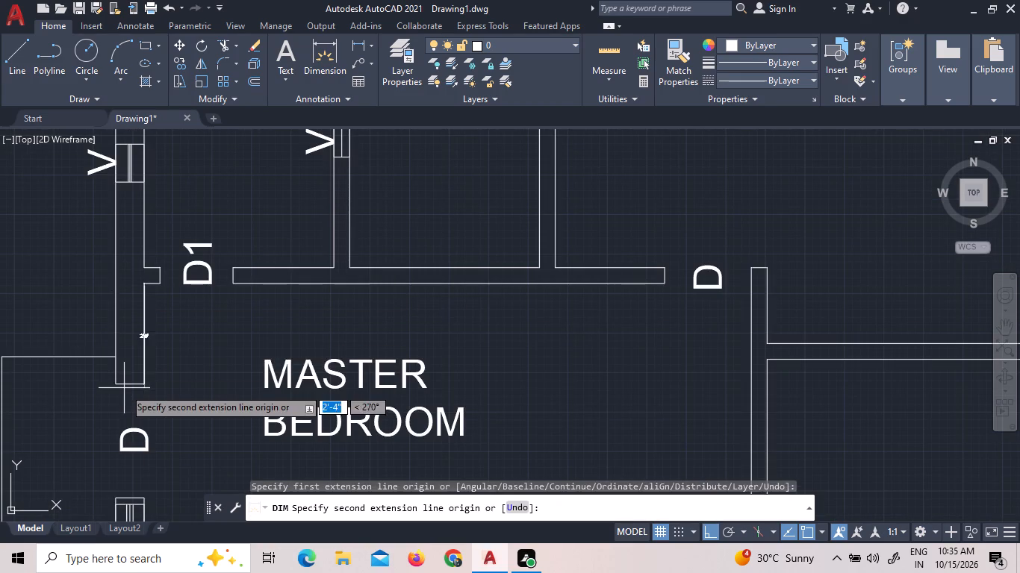
scroll(122, 389, down, 4)
scroll(124, 463, up, 3)
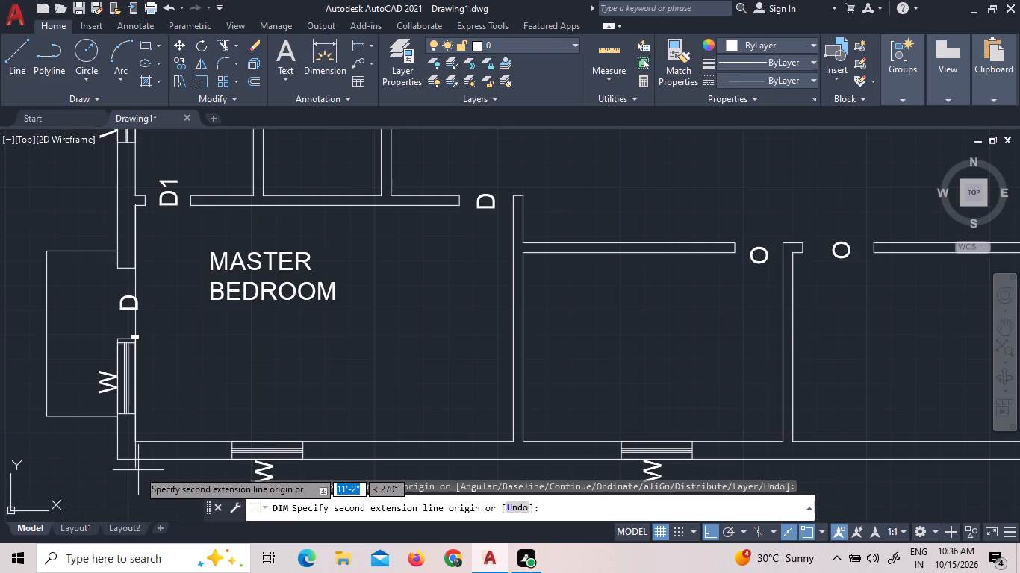
scroll(138, 470, up, 2)
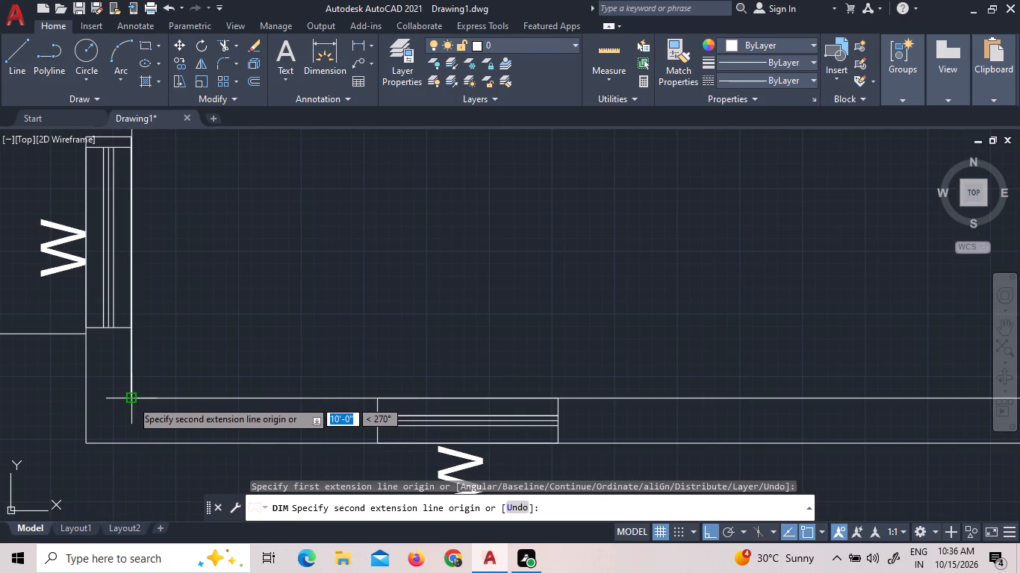
click(131, 400)
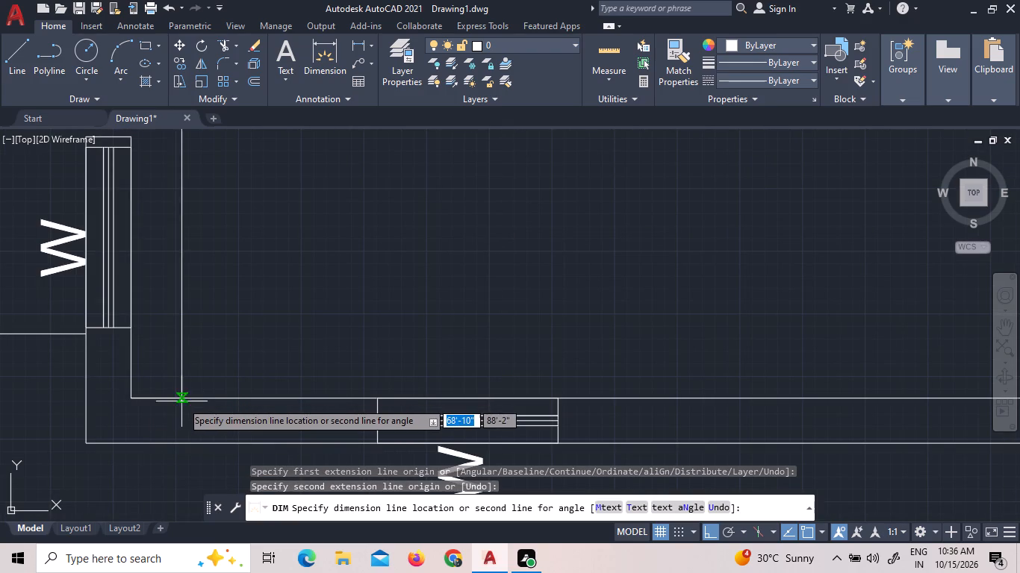
scroll(182, 402, down, 3)
click(184, 400)
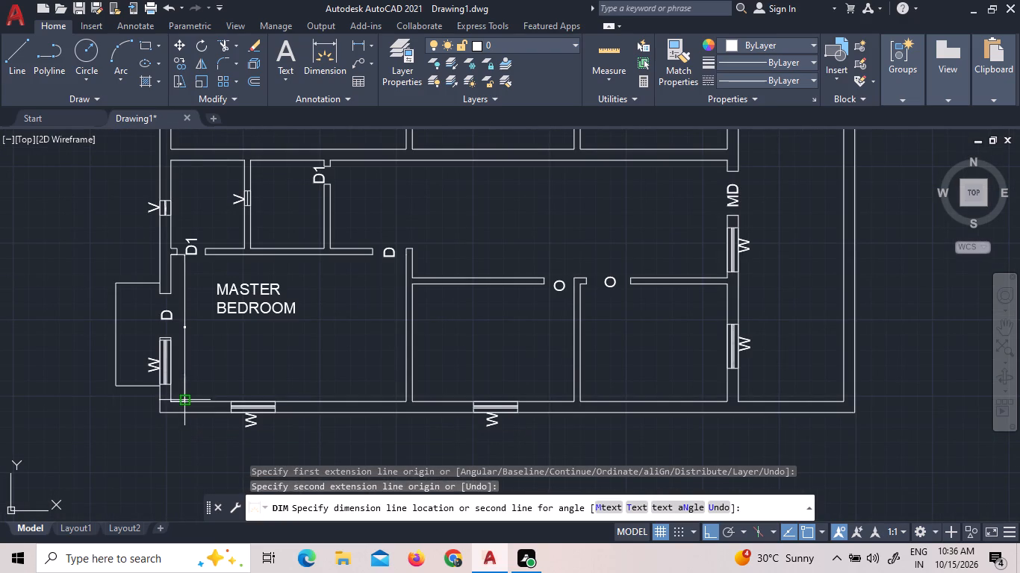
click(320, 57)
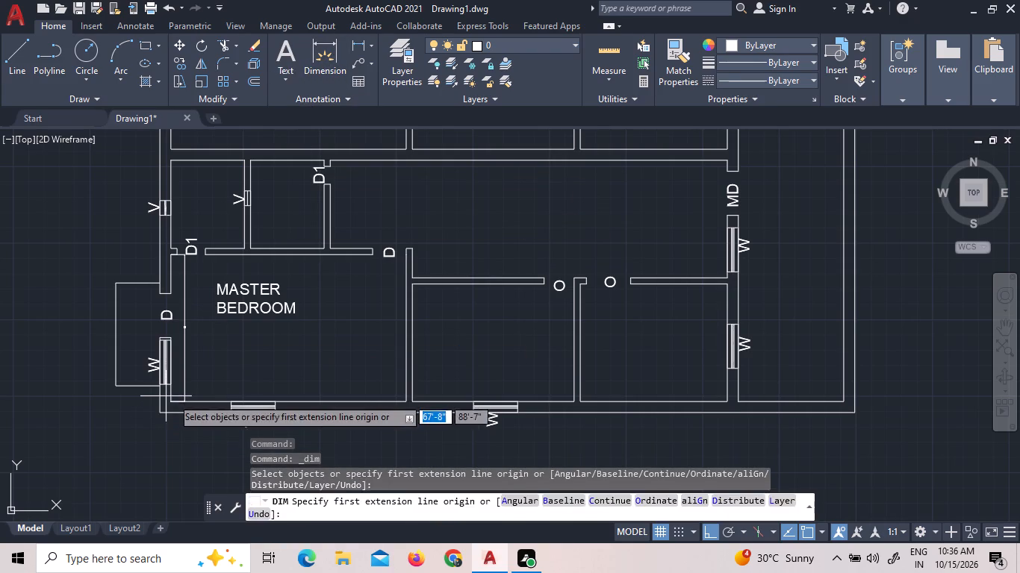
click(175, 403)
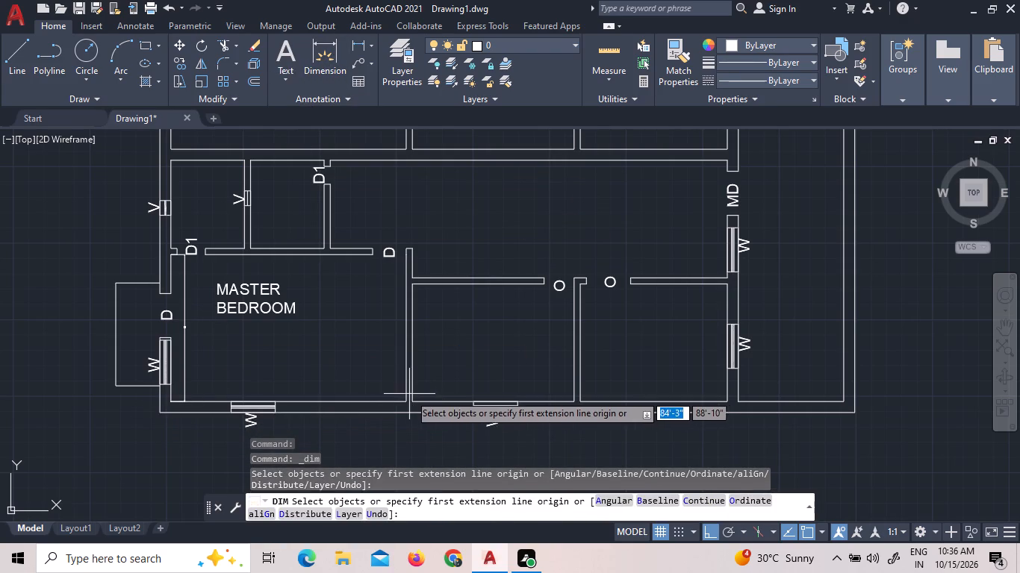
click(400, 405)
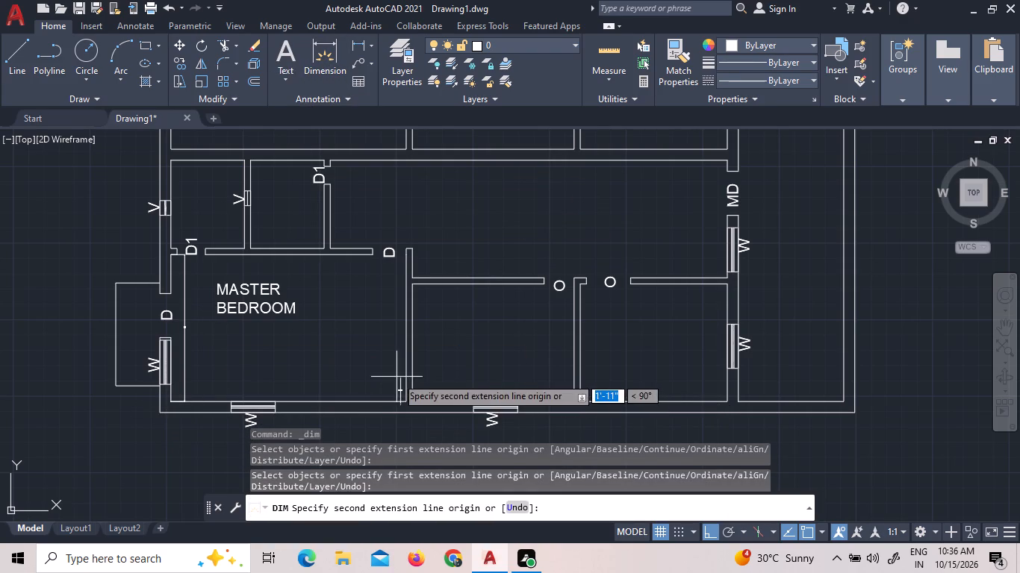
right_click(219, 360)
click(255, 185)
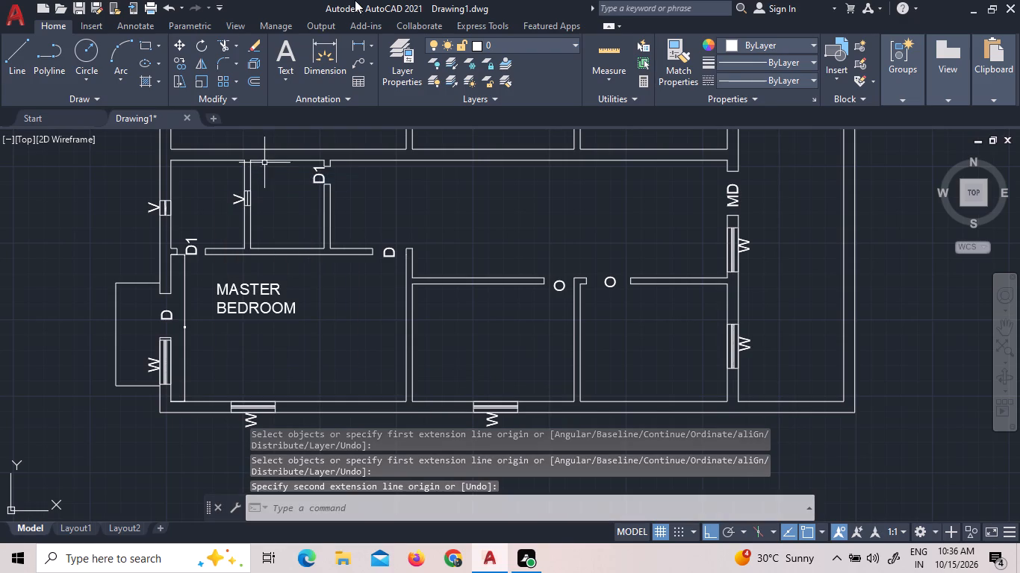
Add a linear dimension across the master bedroom's width between its lower inner corners, placed just above the bottom wall.
click(354, 43)
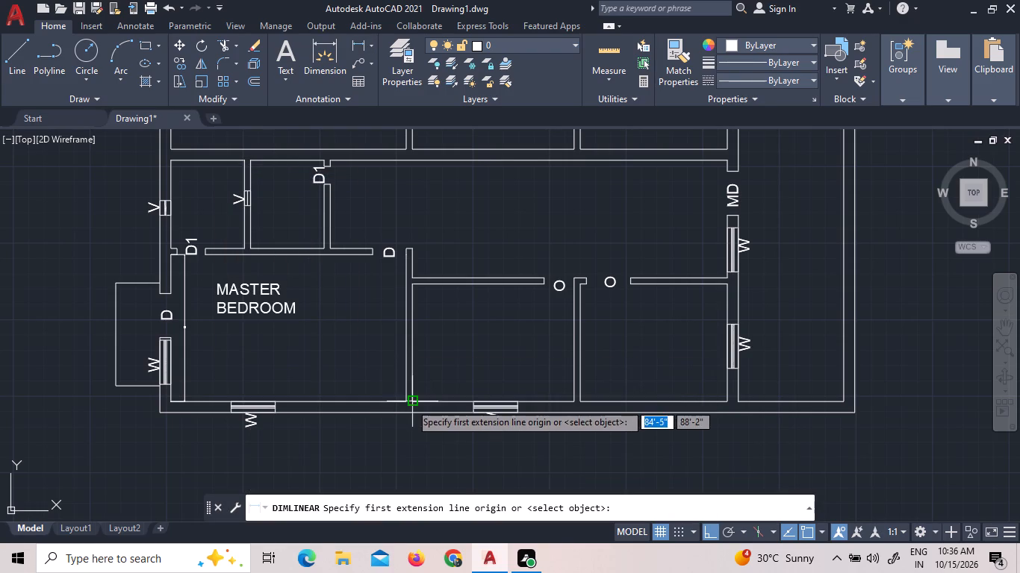
scroll(405, 404, up, 4)
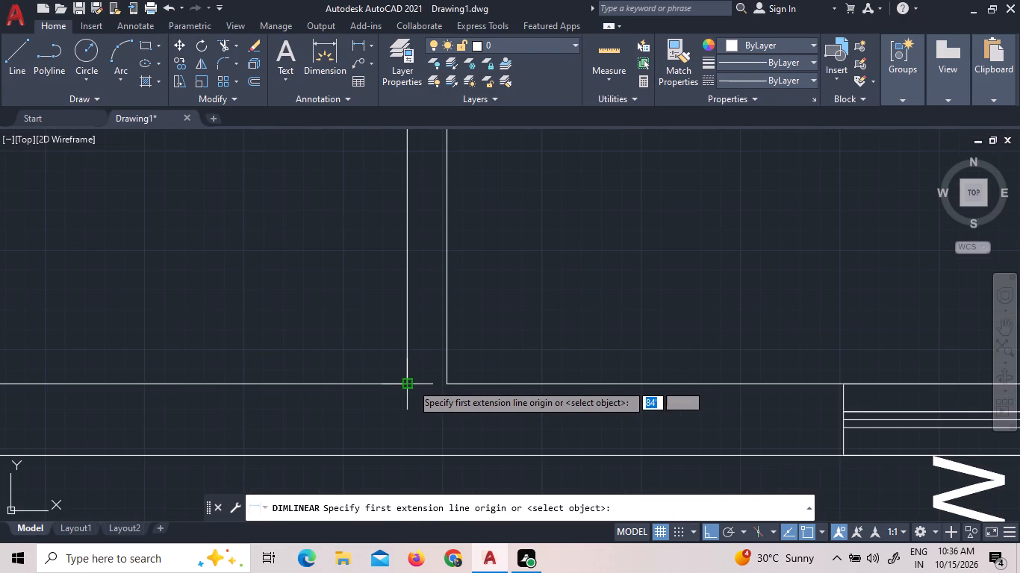
click(411, 383)
scroll(302, 387, down, 6)
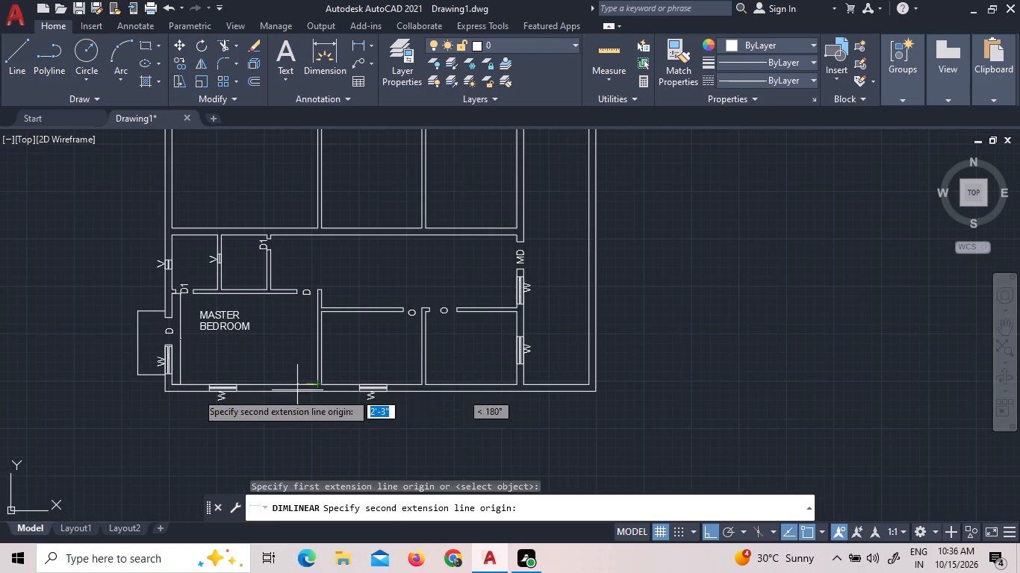
scroll(181, 371, up, 6)
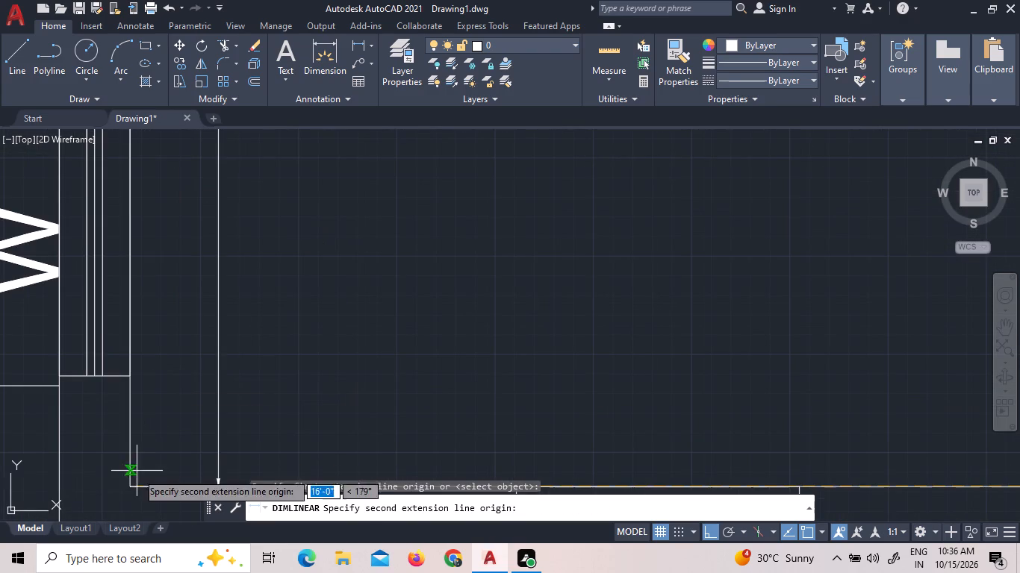
click(128, 487)
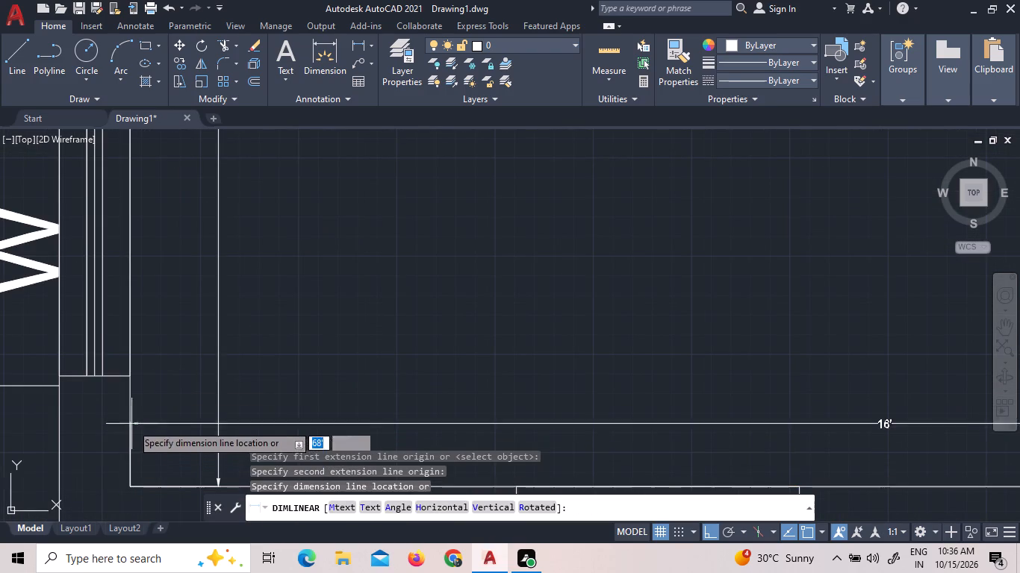
click(120, 388)
Set the text height of the master bedroom's horizontal dimension to 9".
scroll(222, 323, down, 3)
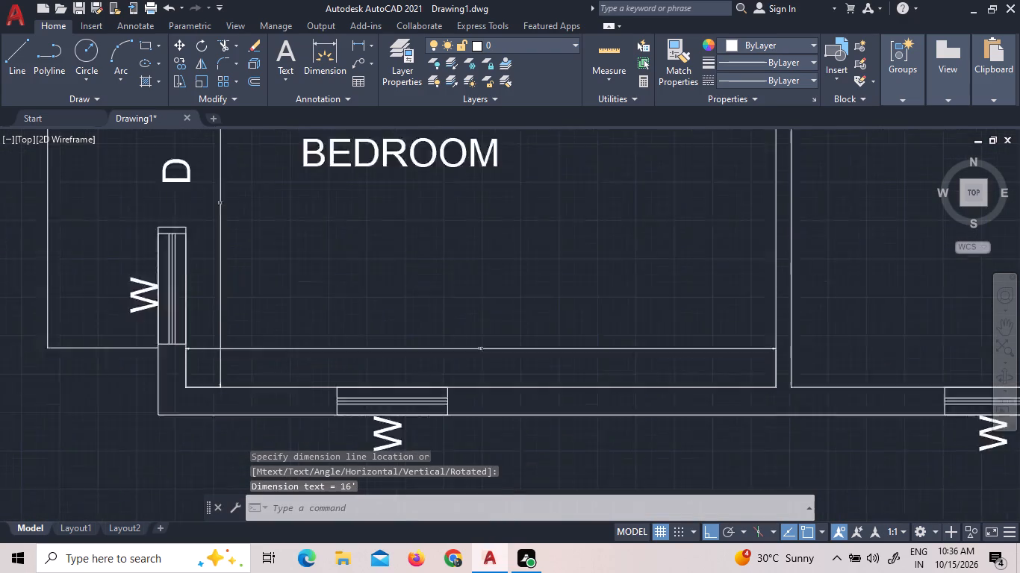
scroll(302, 335, up, 2)
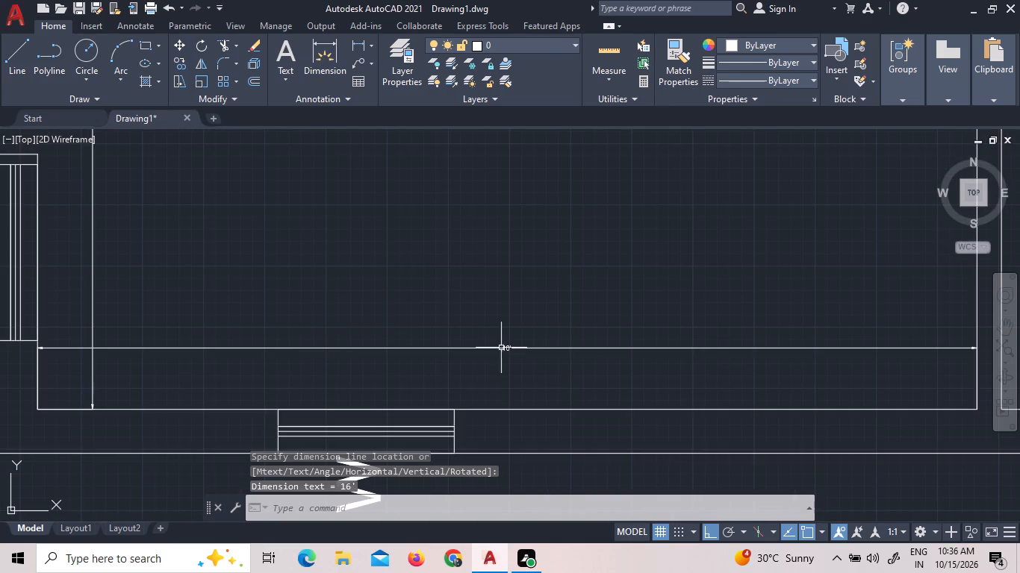
scroll(483, 345, up, 5)
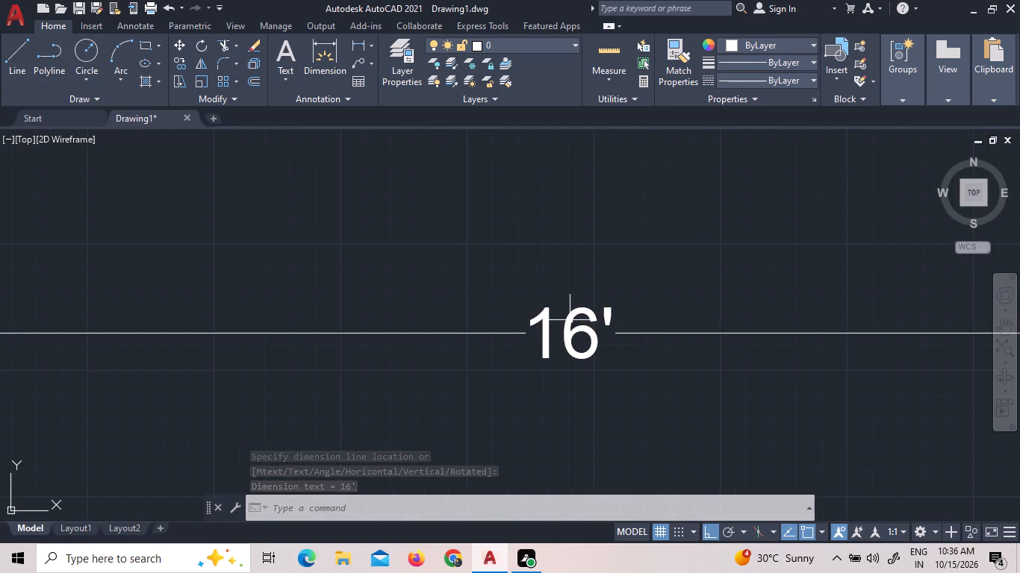
triple_click(570, 320)
double_click(570, 319)
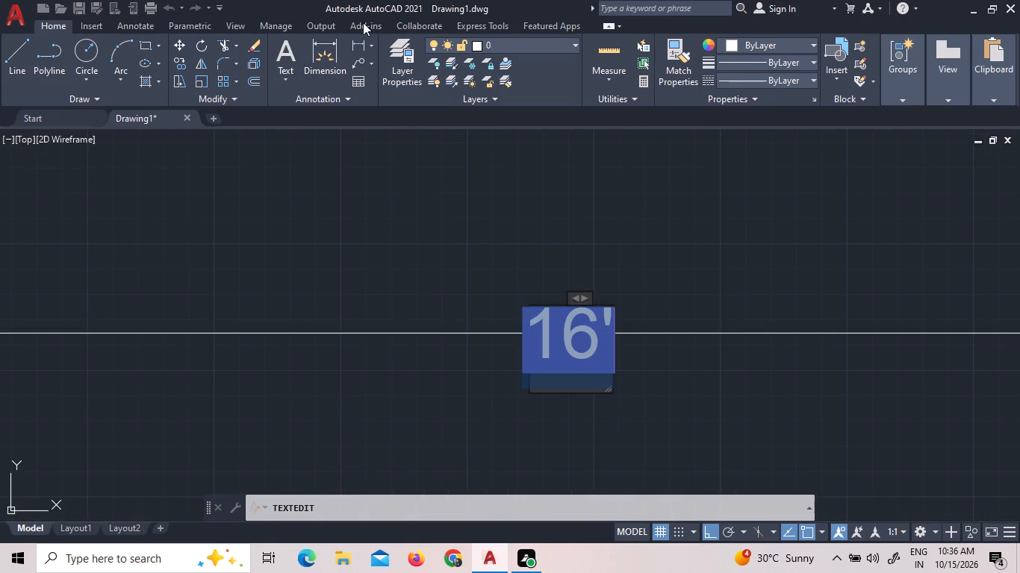
click(211, 62)
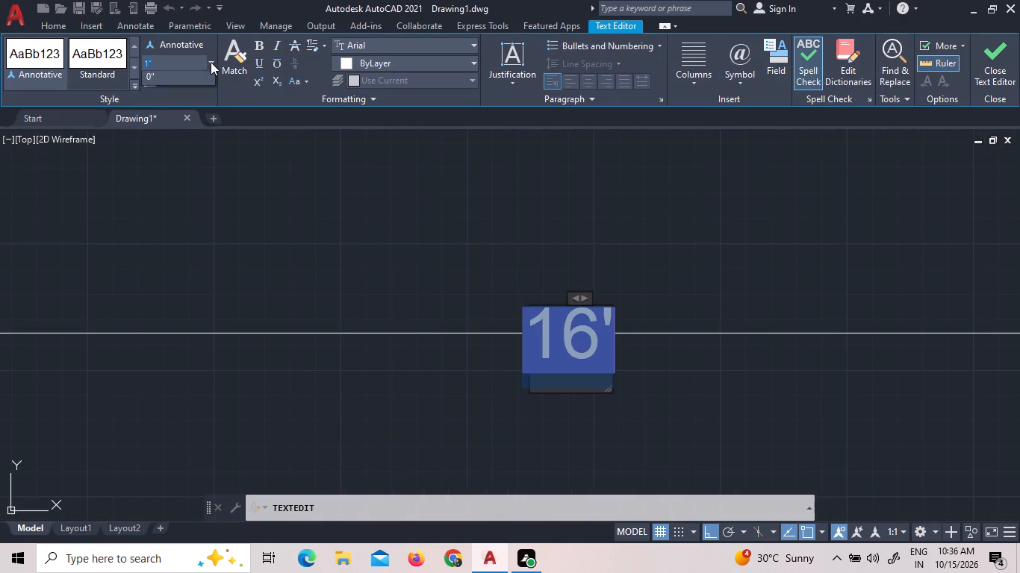
click(167, 107)
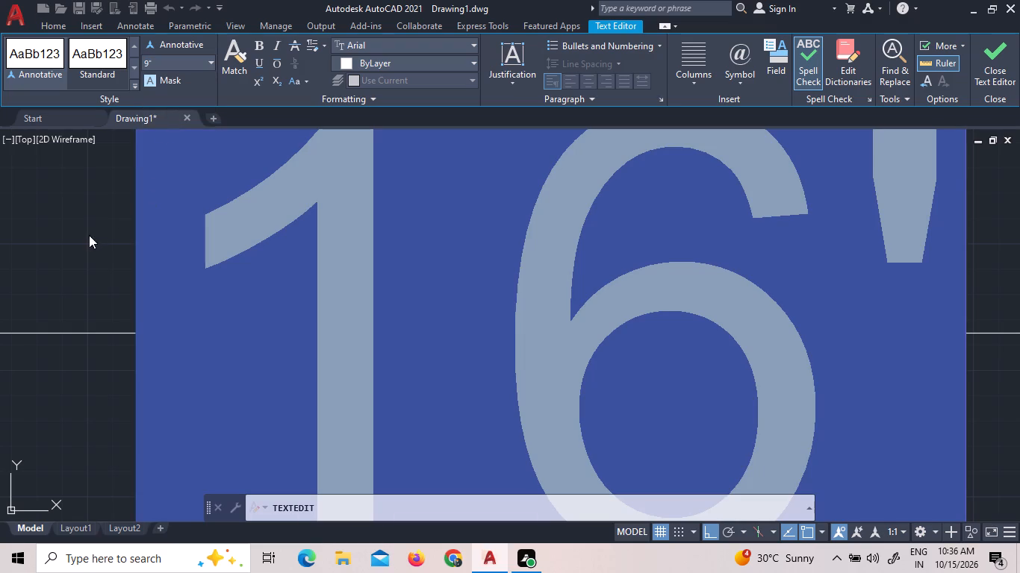
click(89, 235)
Set the text height of the master bedroom's vertical dimension to 9" as well.
scroll(113, 293, down, 7)
scroll(195, 307, down, 6)
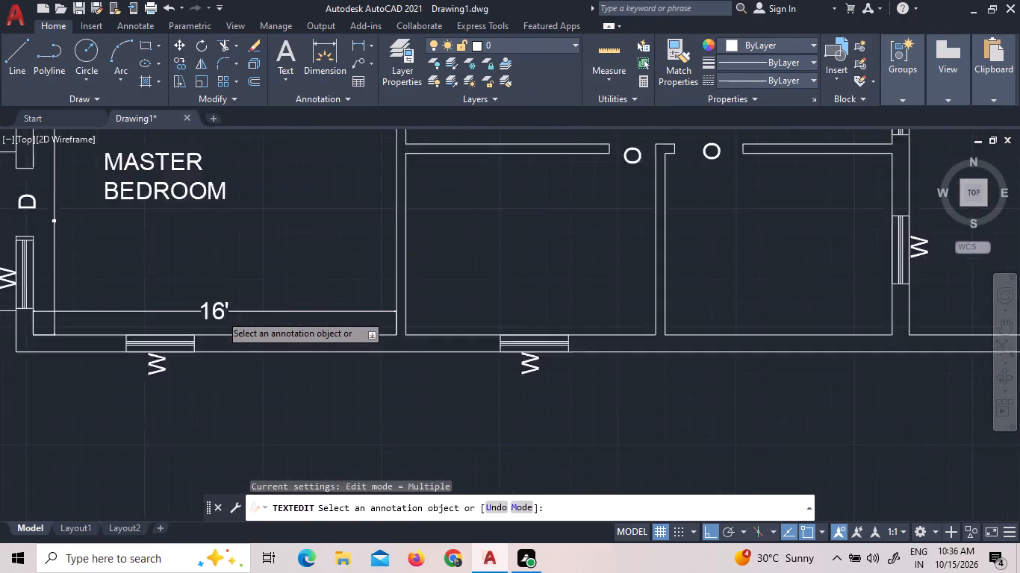
scroll(220, 314, down, 1)
scroll(173, 273, up, 6)
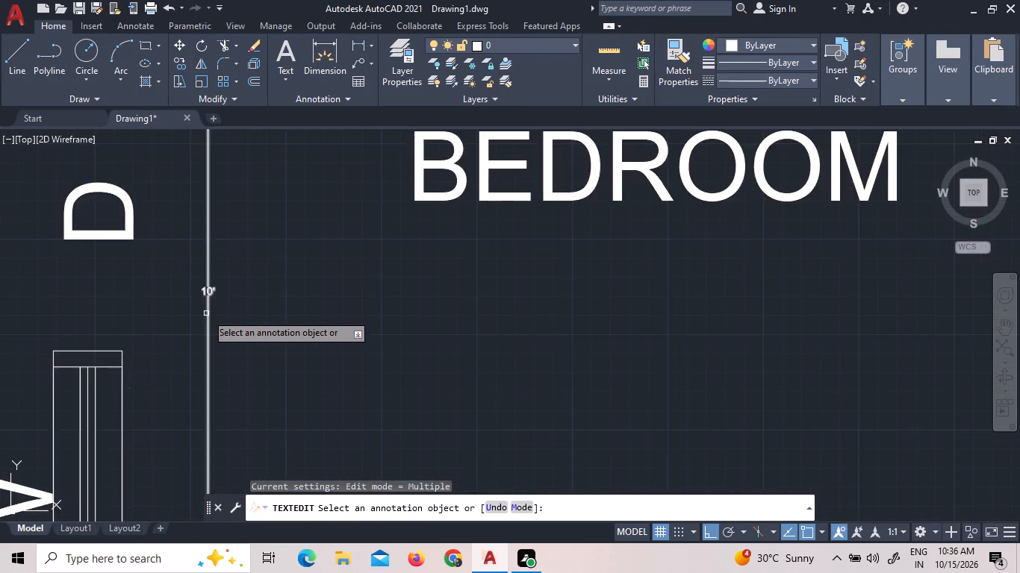
scroll(206, 313, up, 2)
triple_click(220, 254)
triple_click(220, 253)
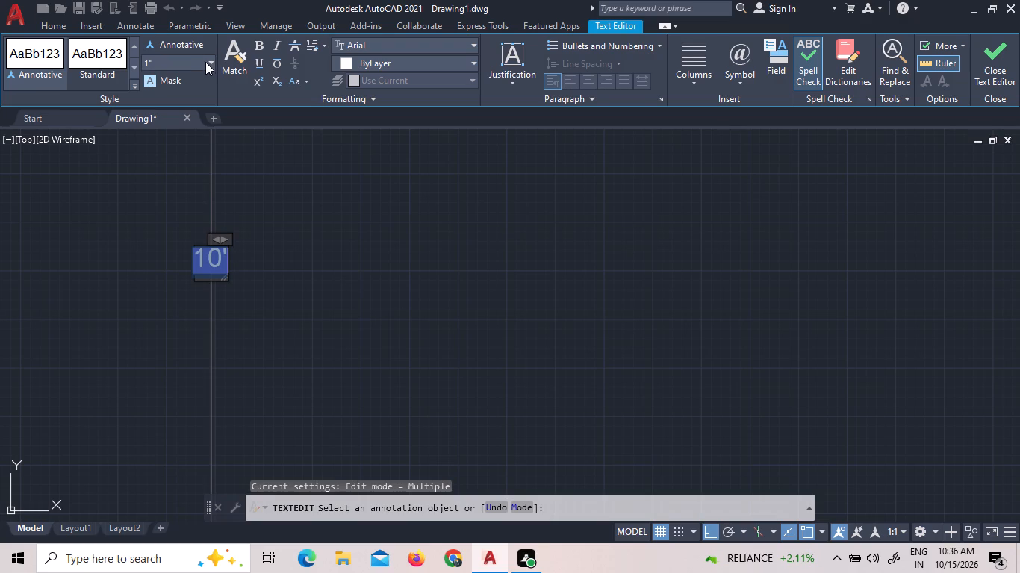
click(207, 66)
click(173, 108)
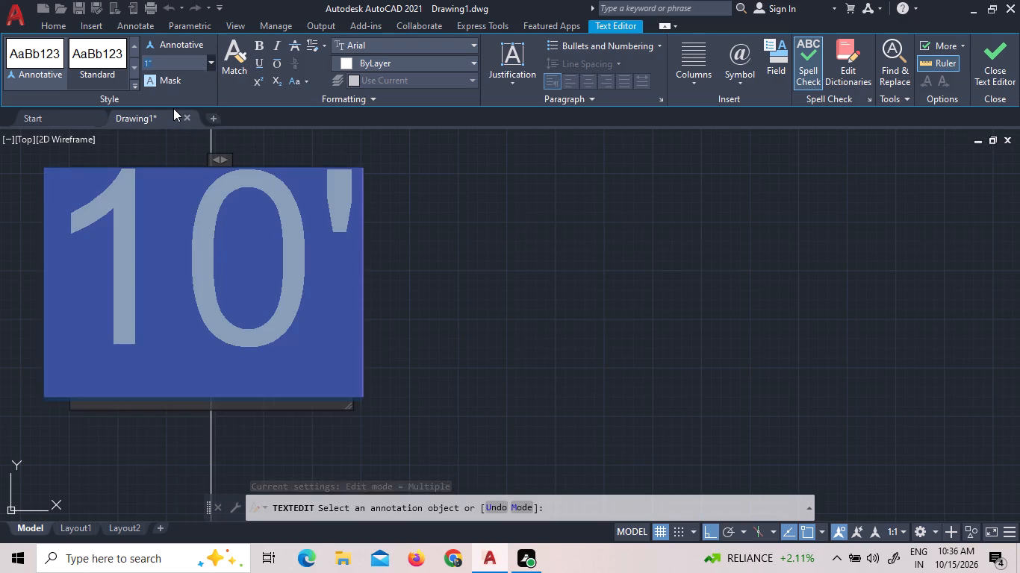
click(447, 169)
scroll(429, 263, down, 7)
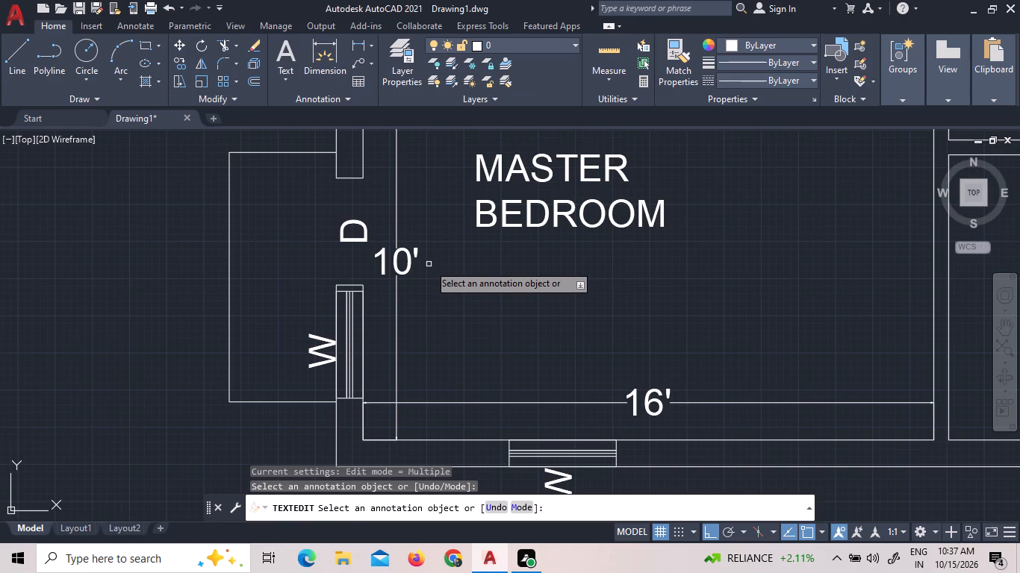
scroll(429, 264, down, 2)
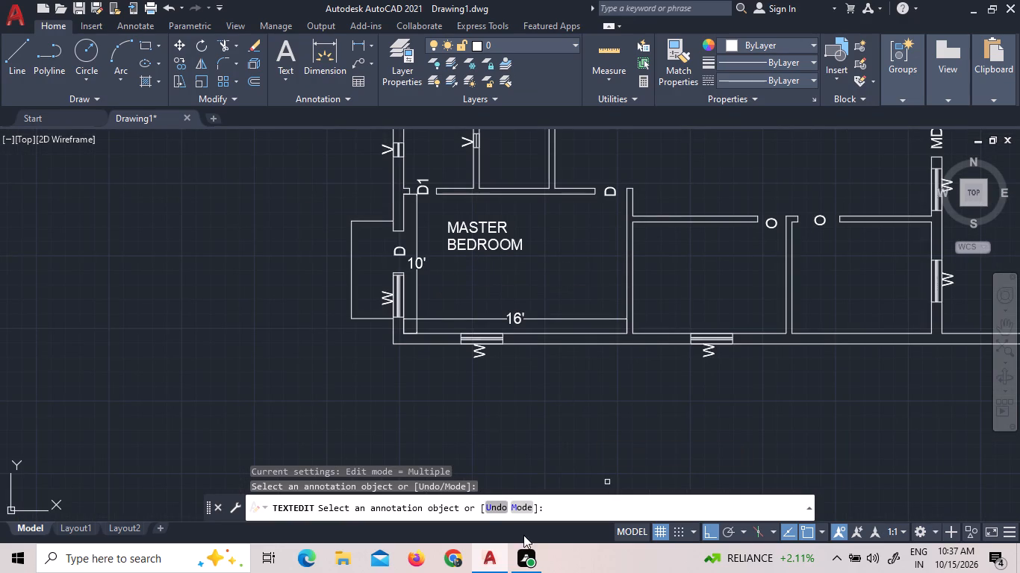
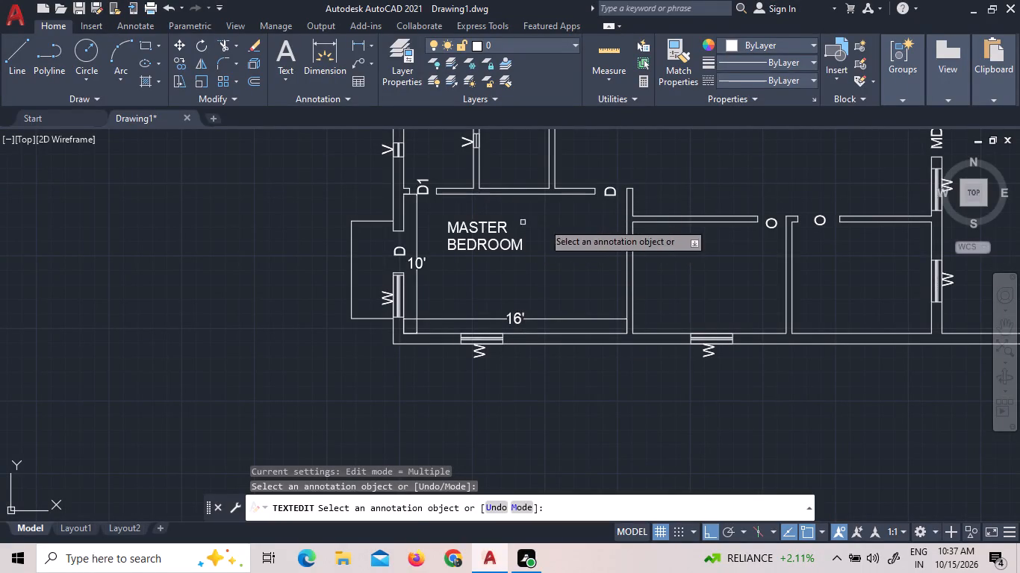
Add the room label BEDROOM with a 9" text height in the room directly right of the master bedroom.
click(282, 54)
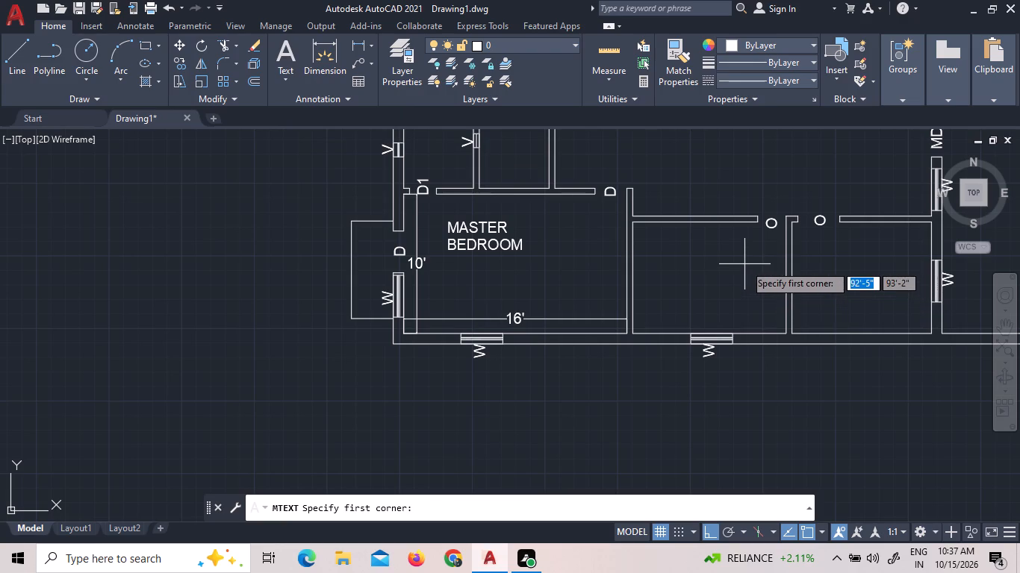
click(669, 248)
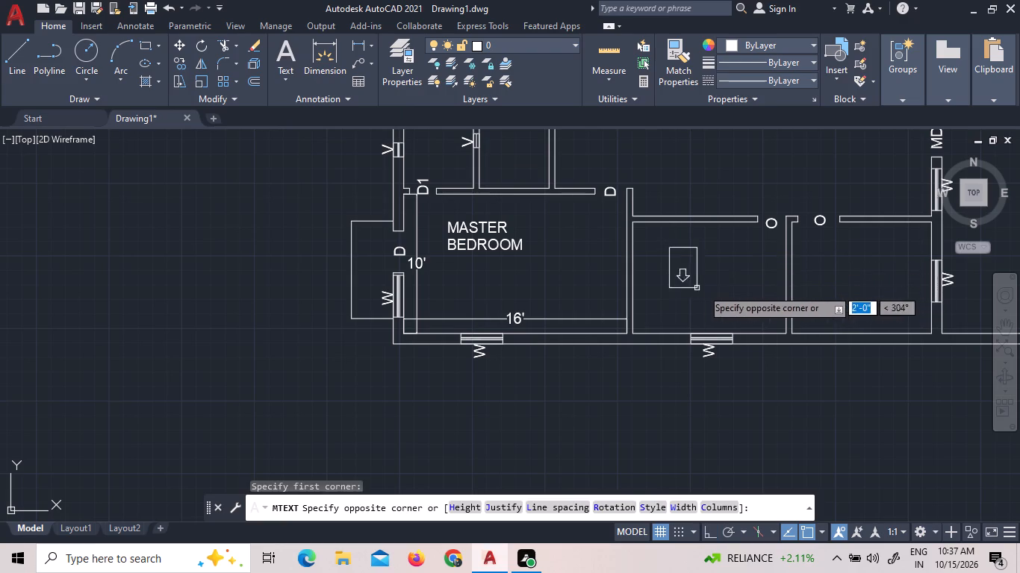
click(755, 290)
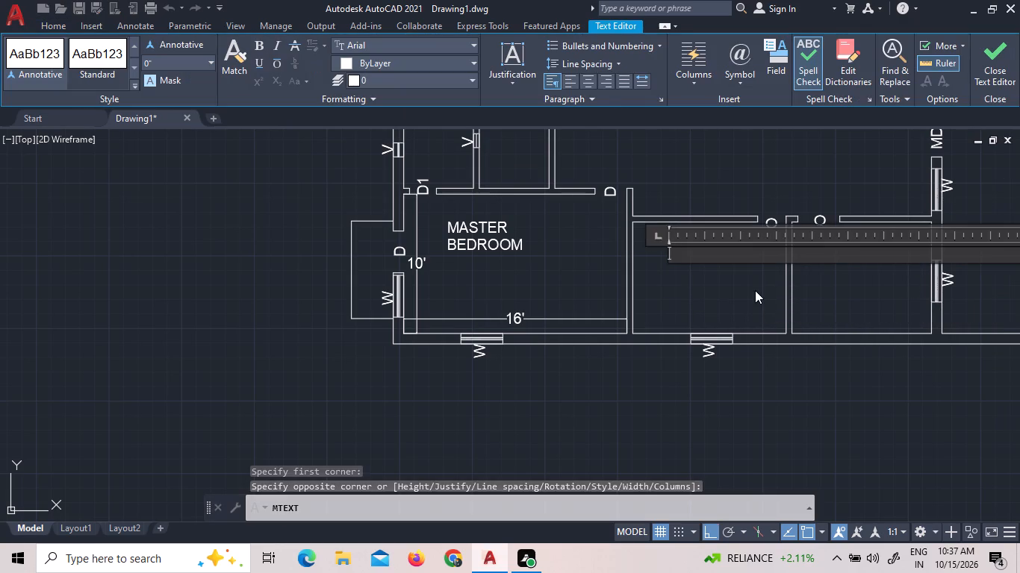
text(BED)
key(r)
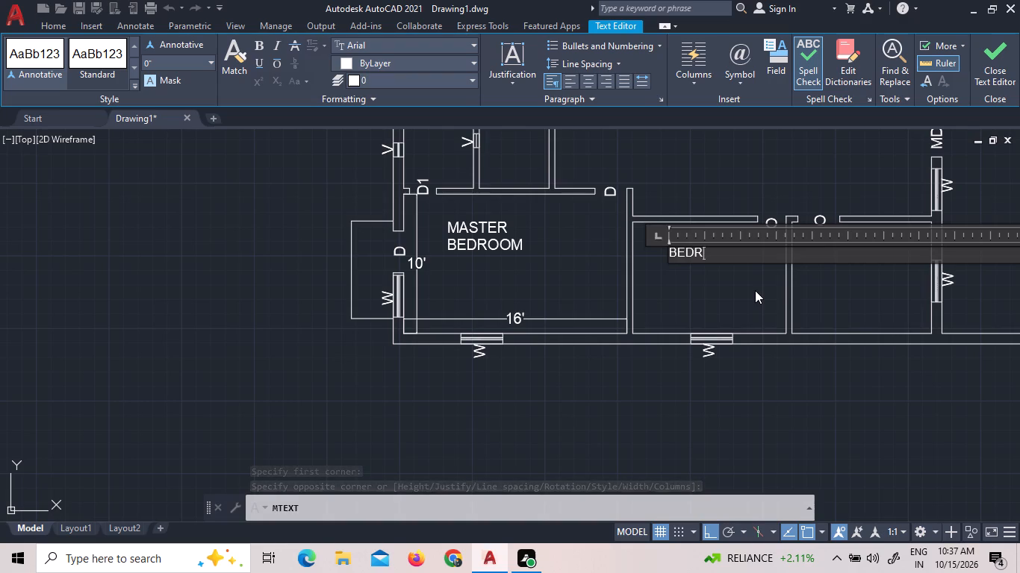
text(OOM)
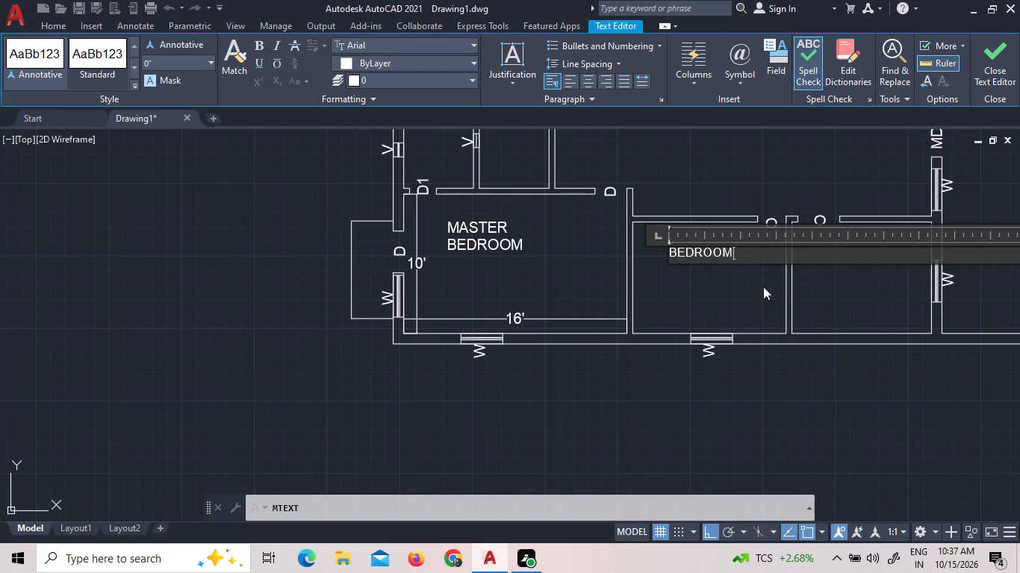
triple_click(759, 263)
double_click(759, 262)
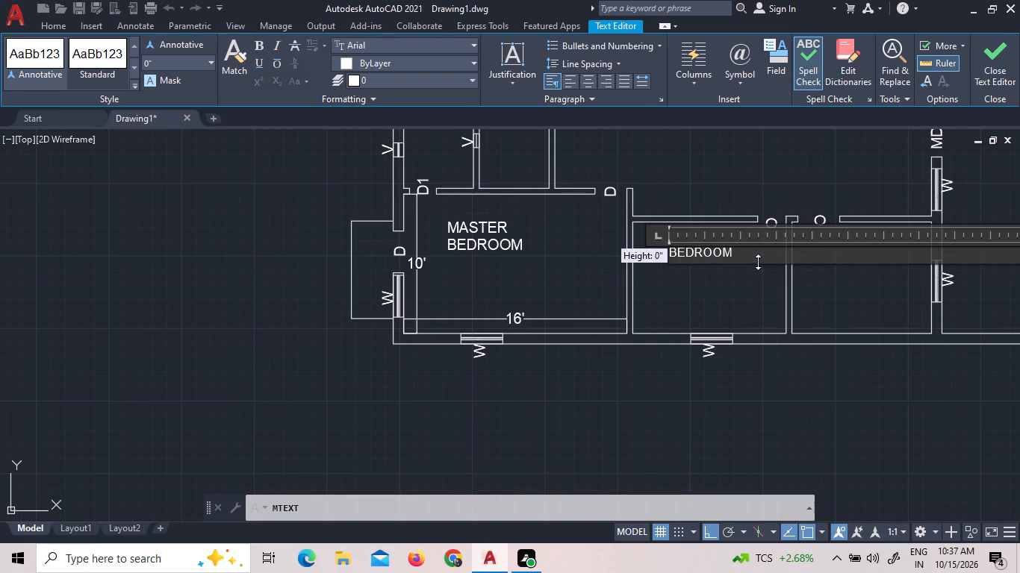
drag(744, 254, 635, 257)
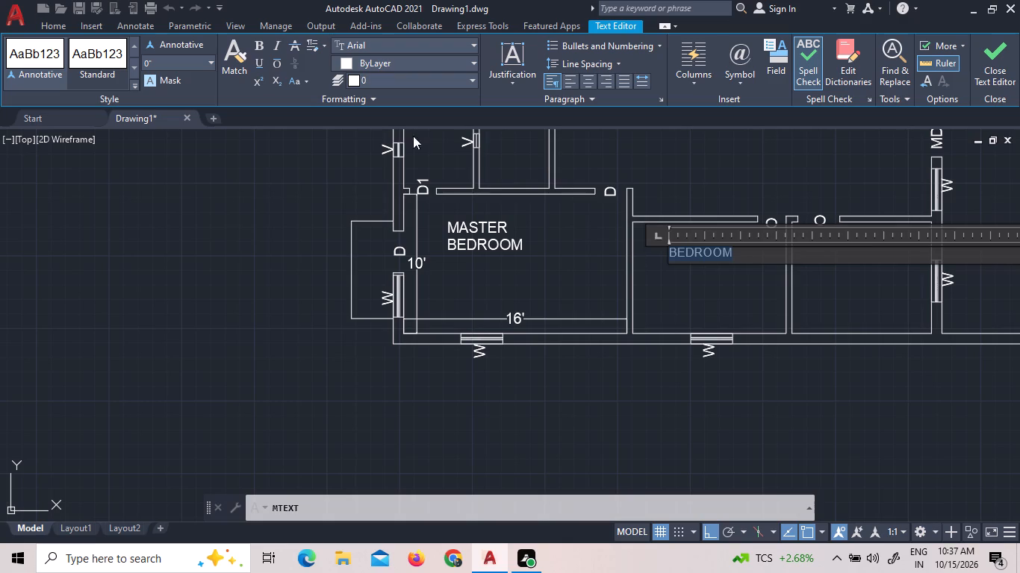
click(209, 64)
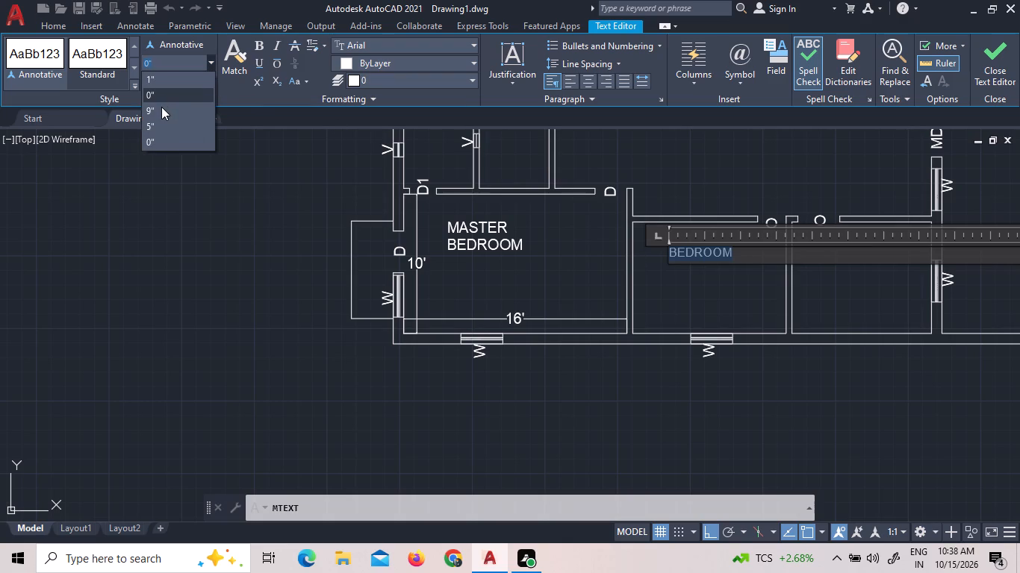
click(160, 111)
click(304, 289)
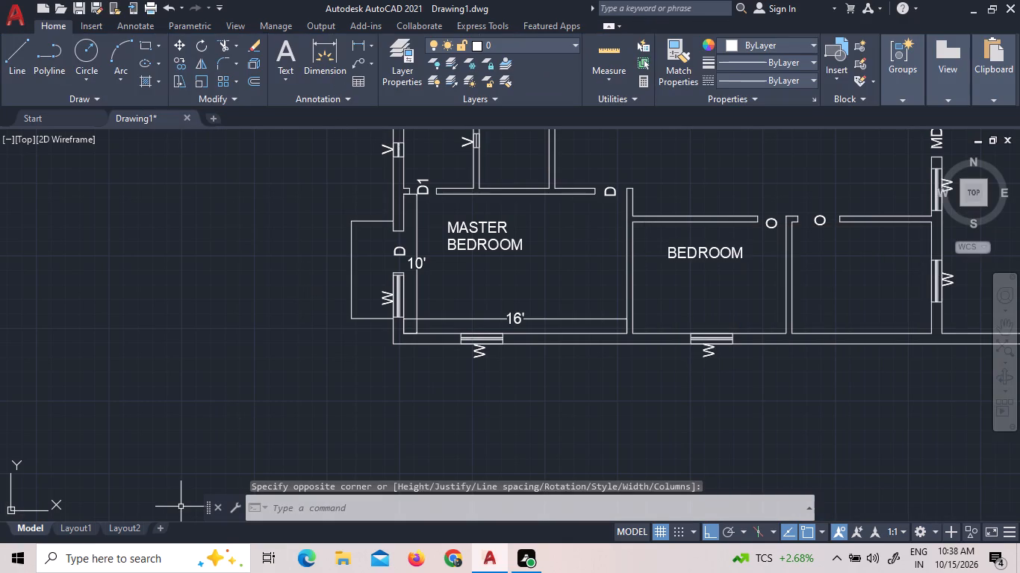
Add a vertical linear dimension along the inner face of the bedroom's left wall, placed just inside the room.
click(361, 43)
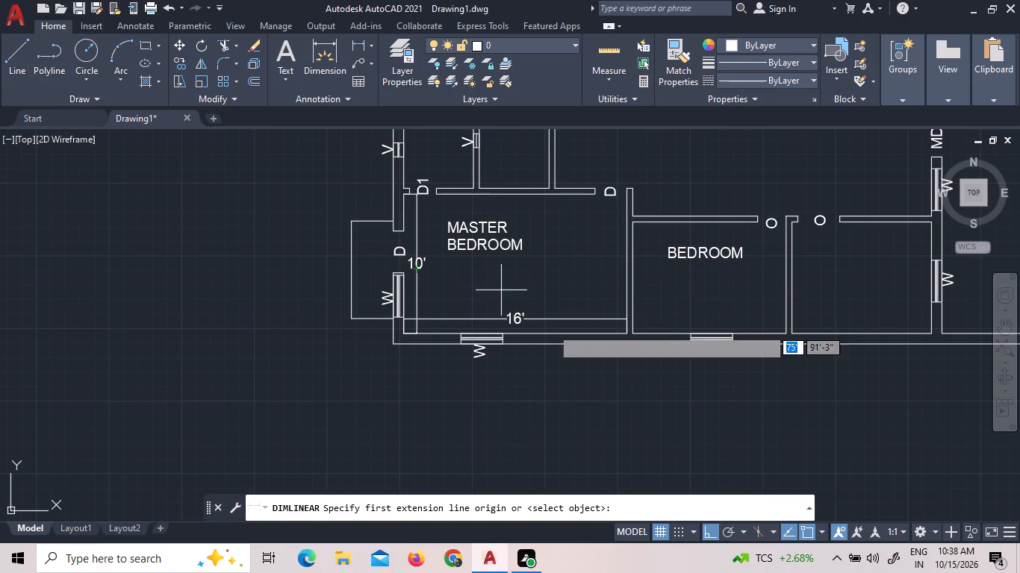
click(635, 332)
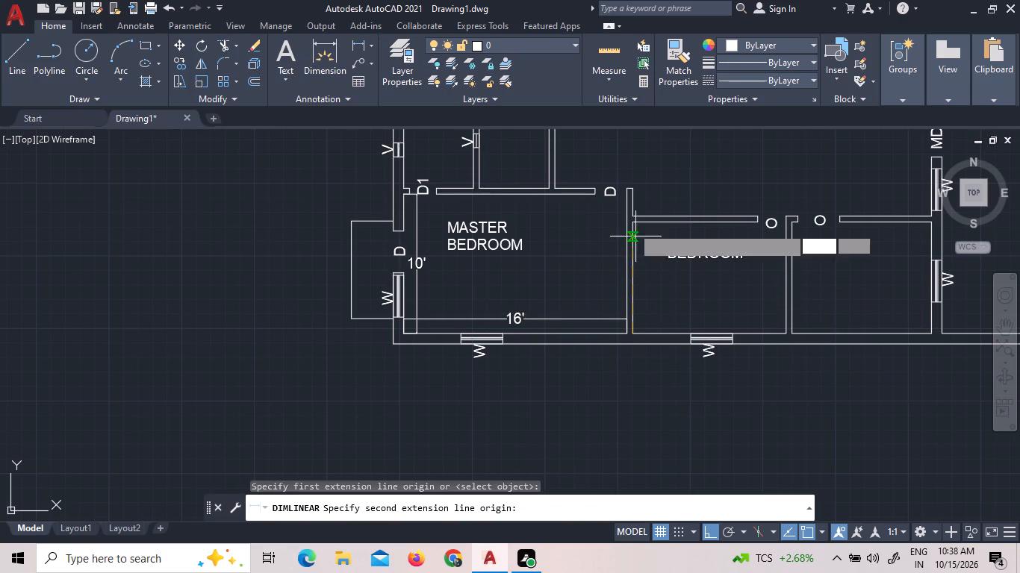
click(633, 224)
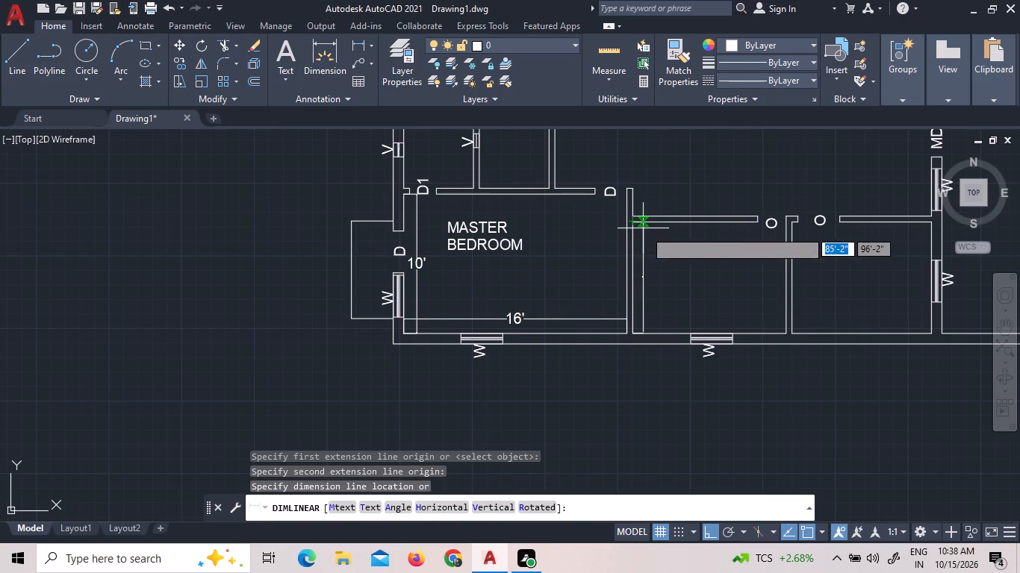
click(654, 245)
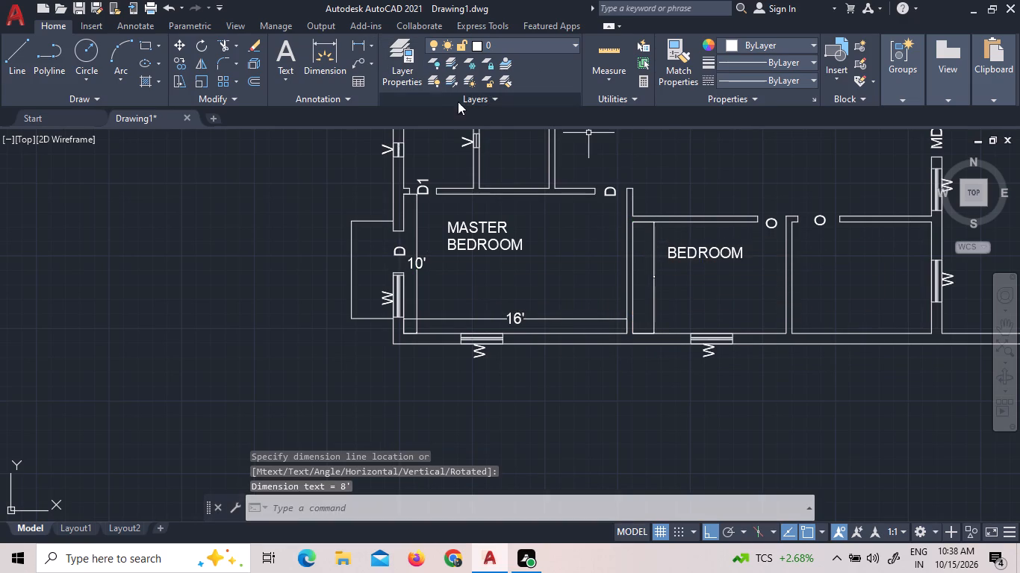
Add a horizontal linear dimension across the bedroom's width between its bottom inner corners, placed just above the bottom wall.
click(356, 44)
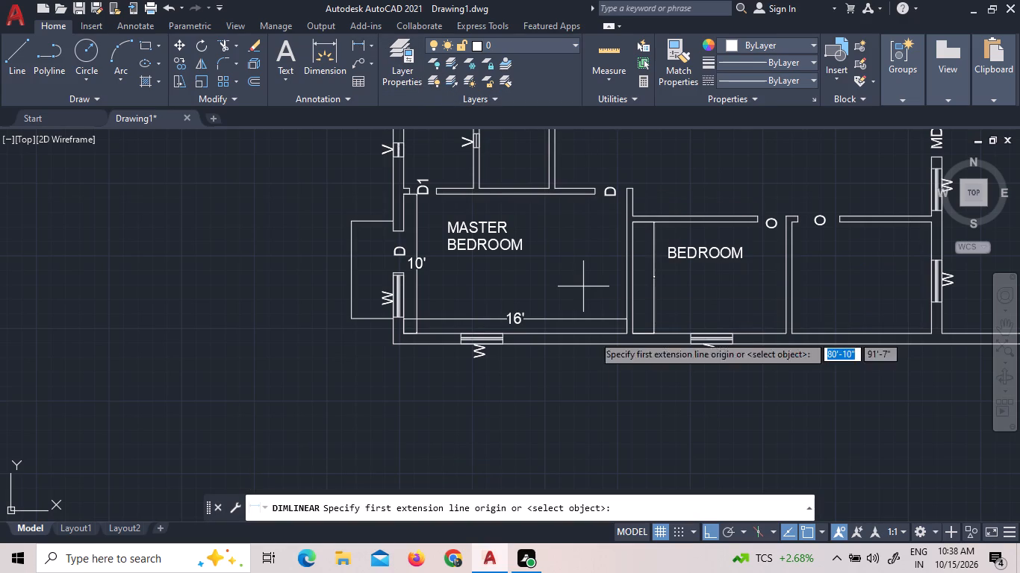
click(637, 329)
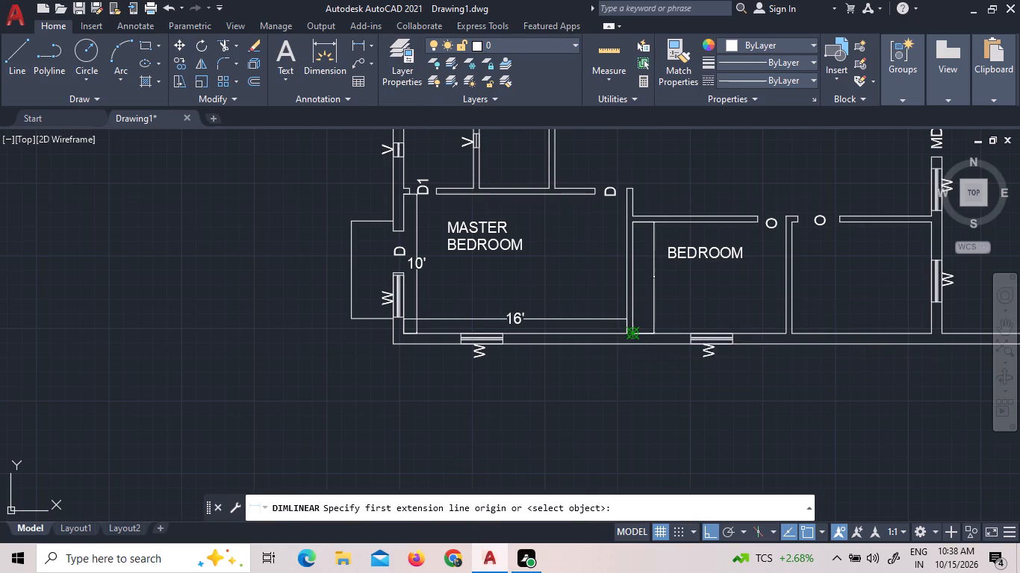
click(786, 331)
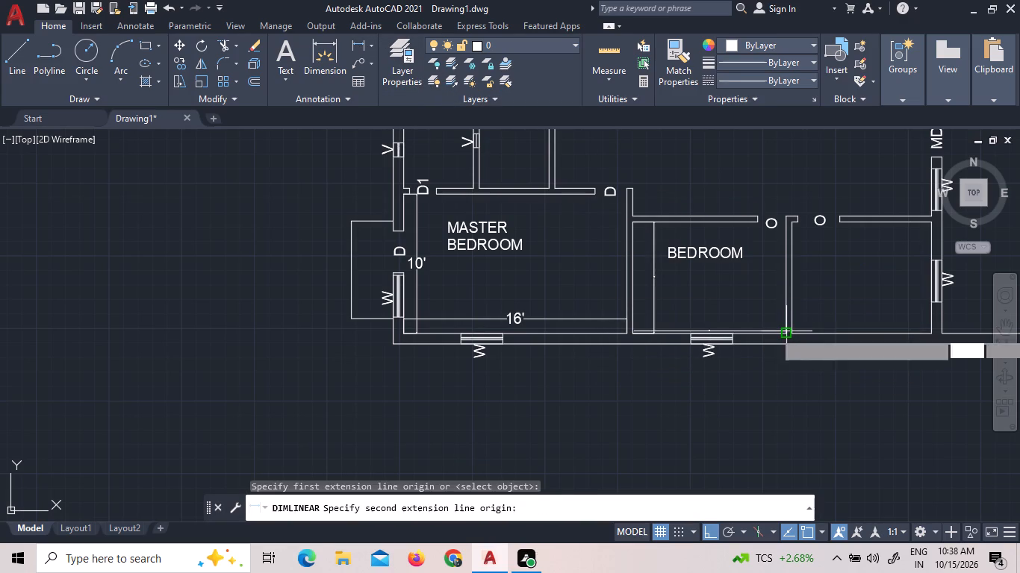
click(780, 307)
Set the text height of the bedroom's horizontal width dimension to 9".
scroll(728, 325, up, 4)
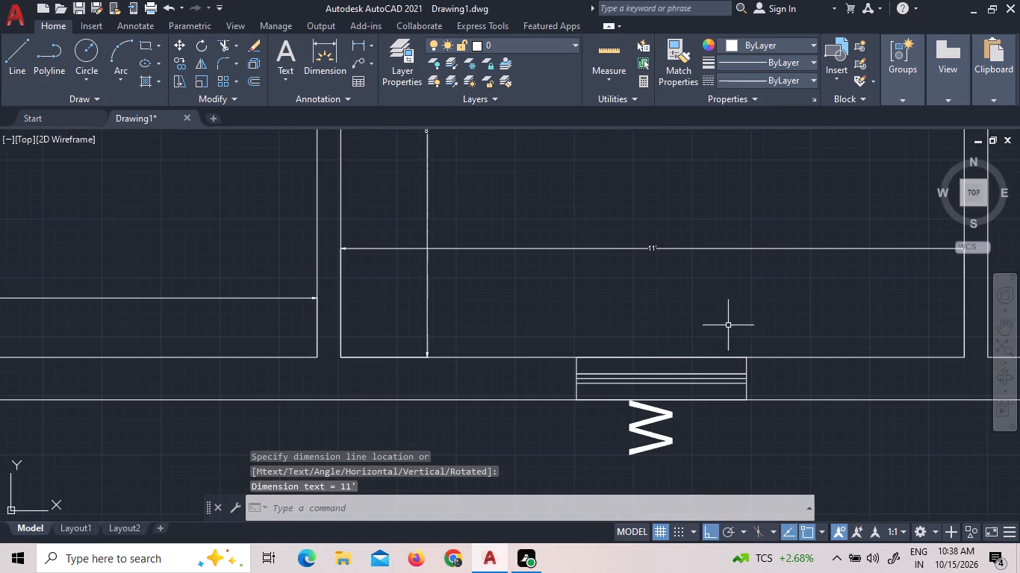
scroll(621, 225, up, 1)
scroll(677, 294, up, 2)
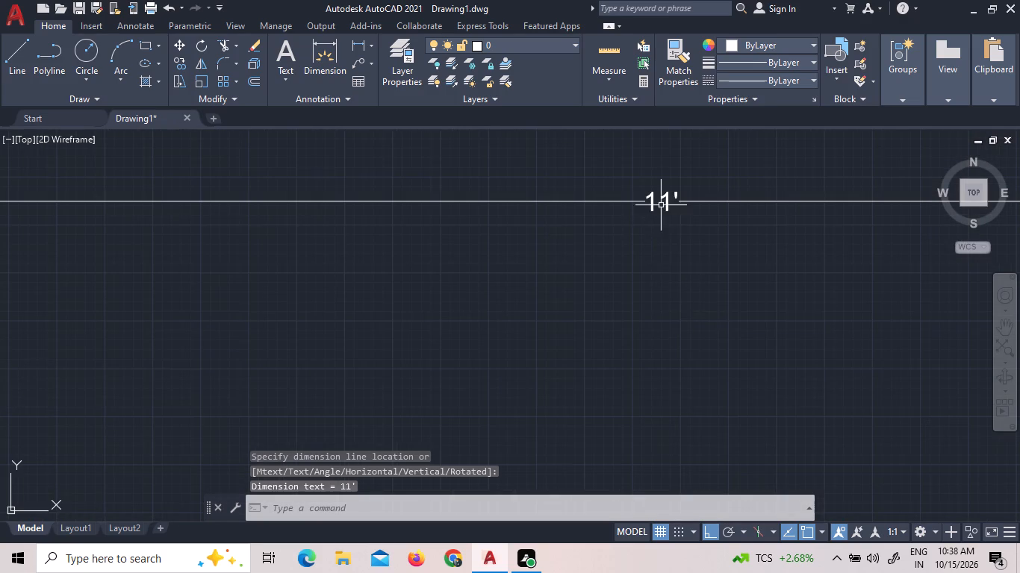
scroll(662, 204, up, 2)
triple_click(640, 187)
triple_click(640, 187)
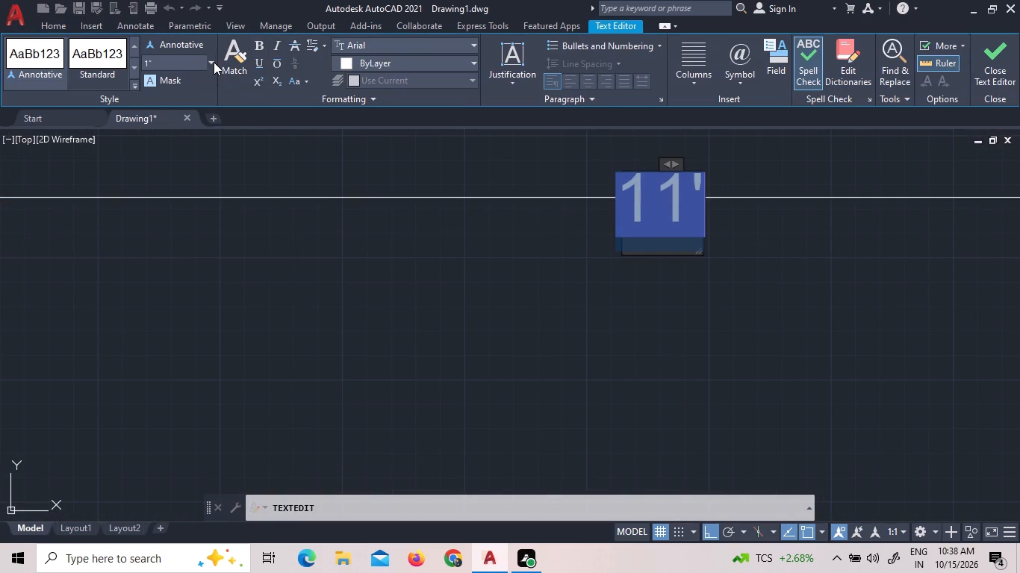
click(214, 62)
click(189, 107)
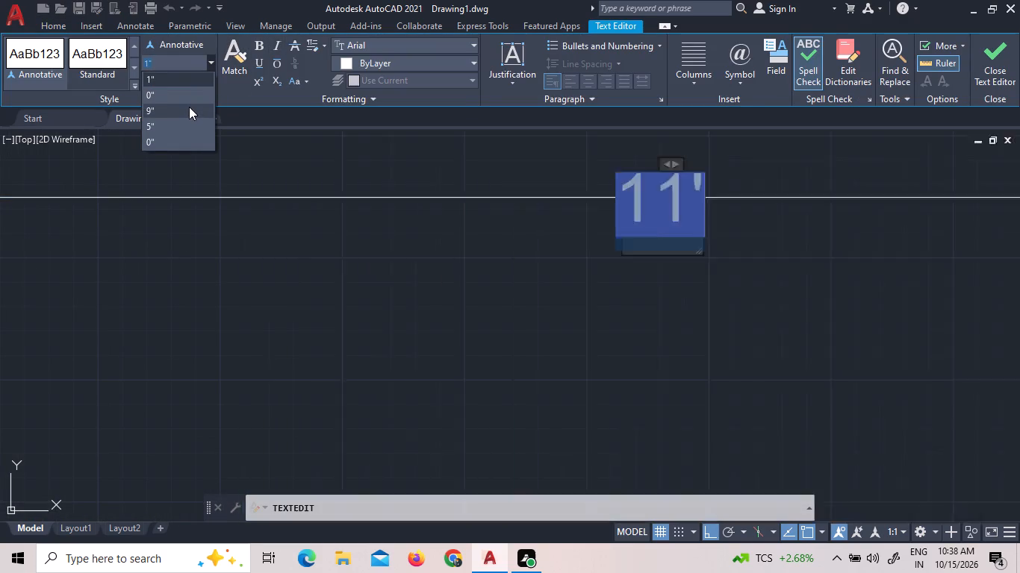
click(215, 231)
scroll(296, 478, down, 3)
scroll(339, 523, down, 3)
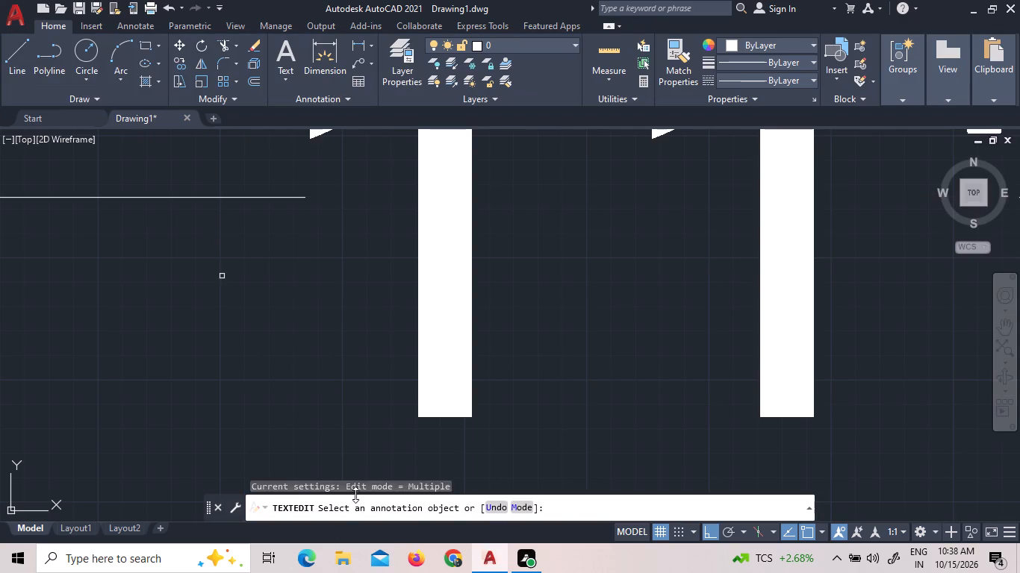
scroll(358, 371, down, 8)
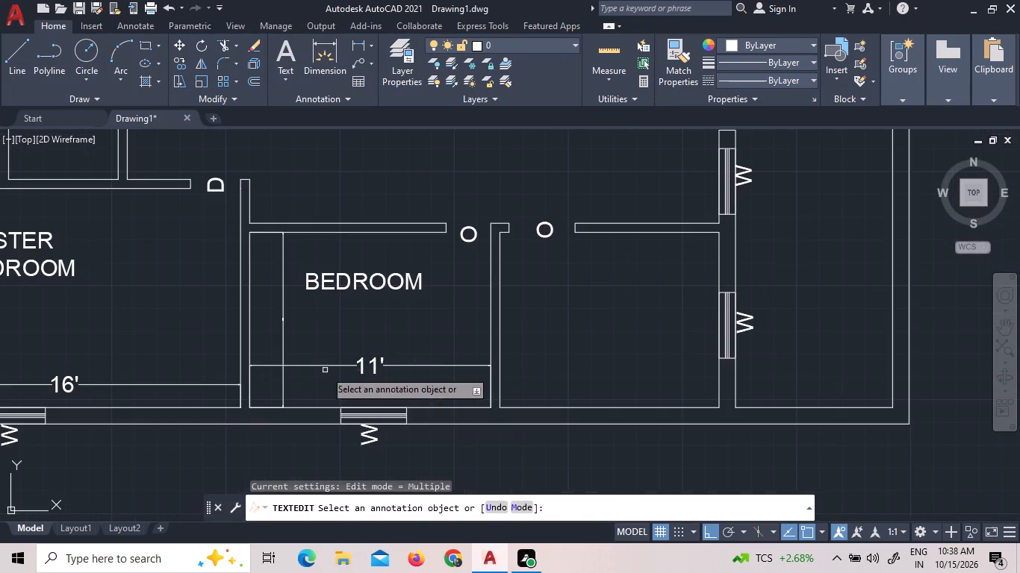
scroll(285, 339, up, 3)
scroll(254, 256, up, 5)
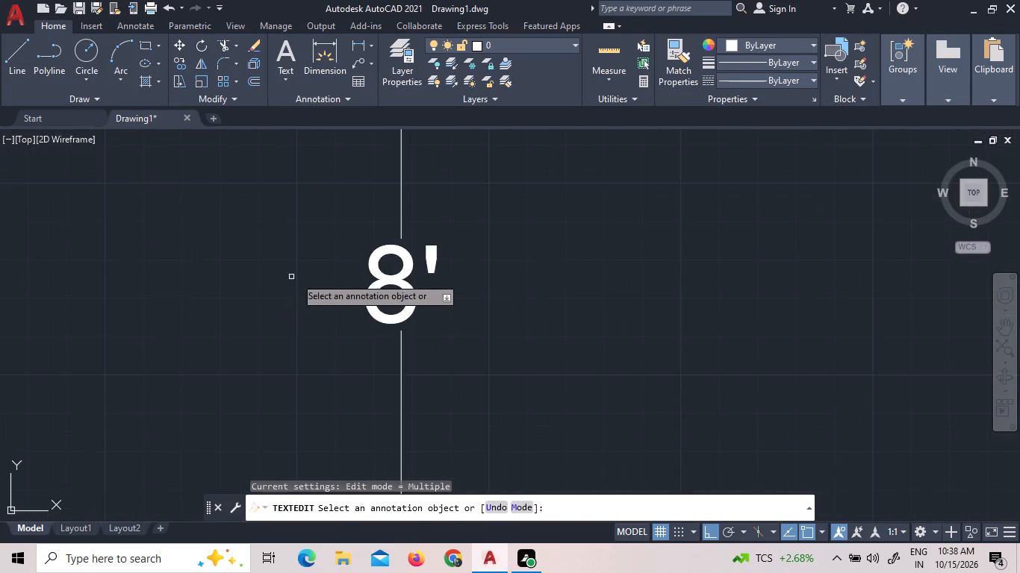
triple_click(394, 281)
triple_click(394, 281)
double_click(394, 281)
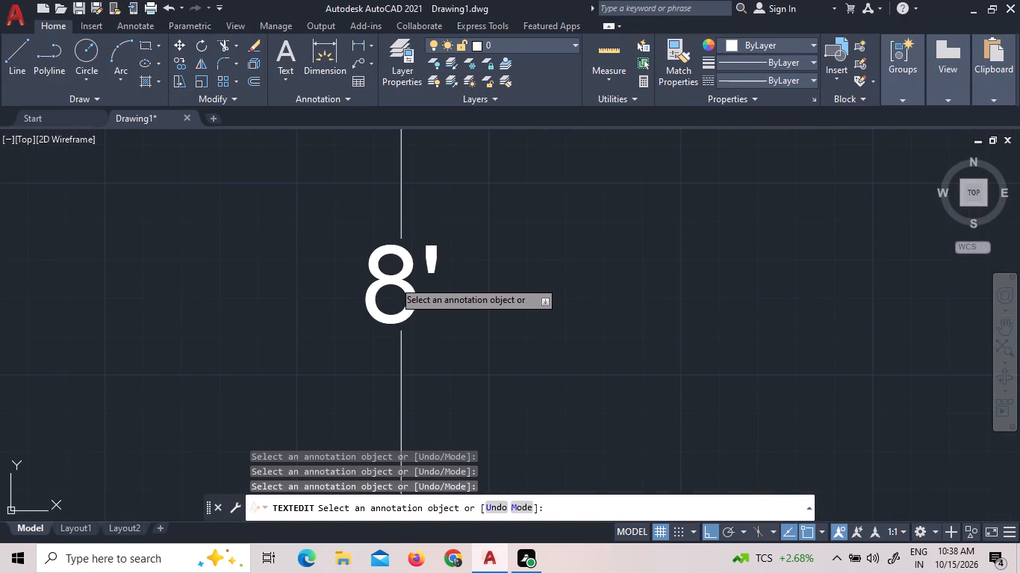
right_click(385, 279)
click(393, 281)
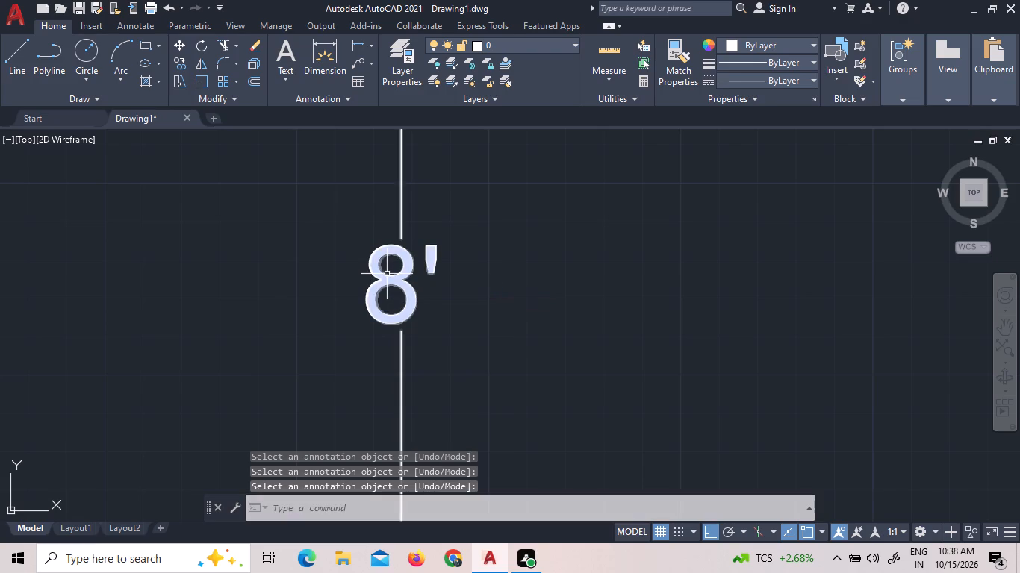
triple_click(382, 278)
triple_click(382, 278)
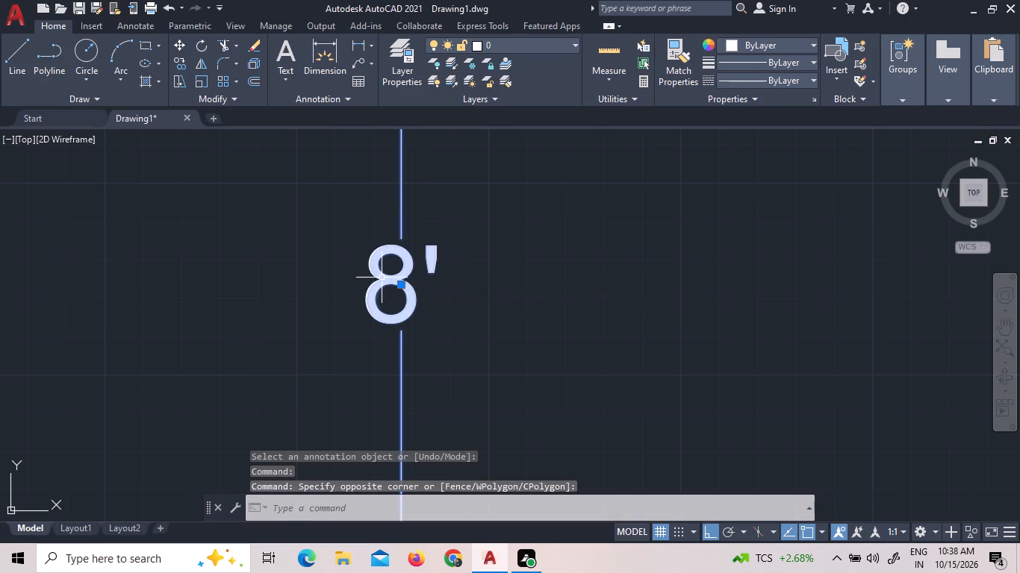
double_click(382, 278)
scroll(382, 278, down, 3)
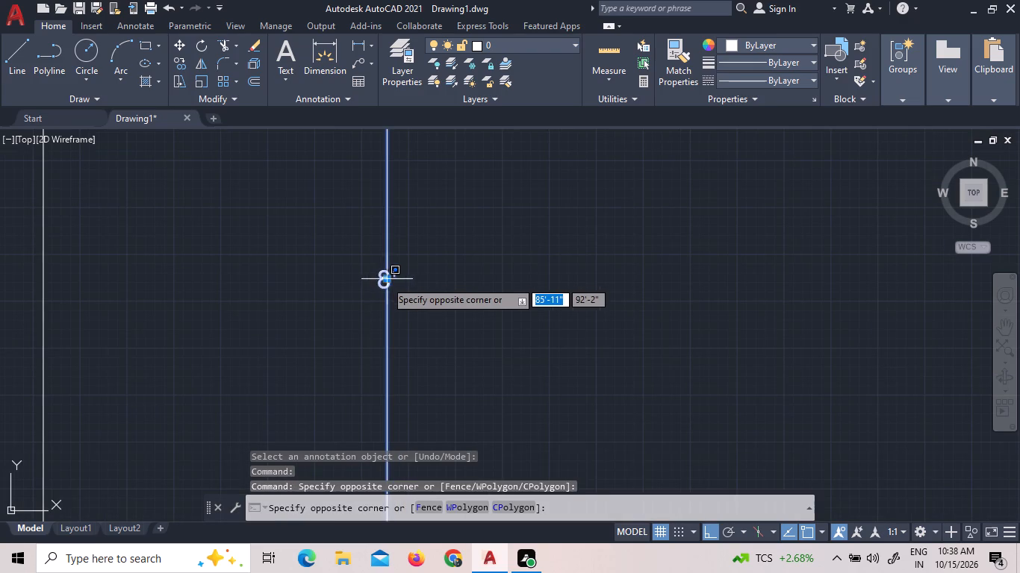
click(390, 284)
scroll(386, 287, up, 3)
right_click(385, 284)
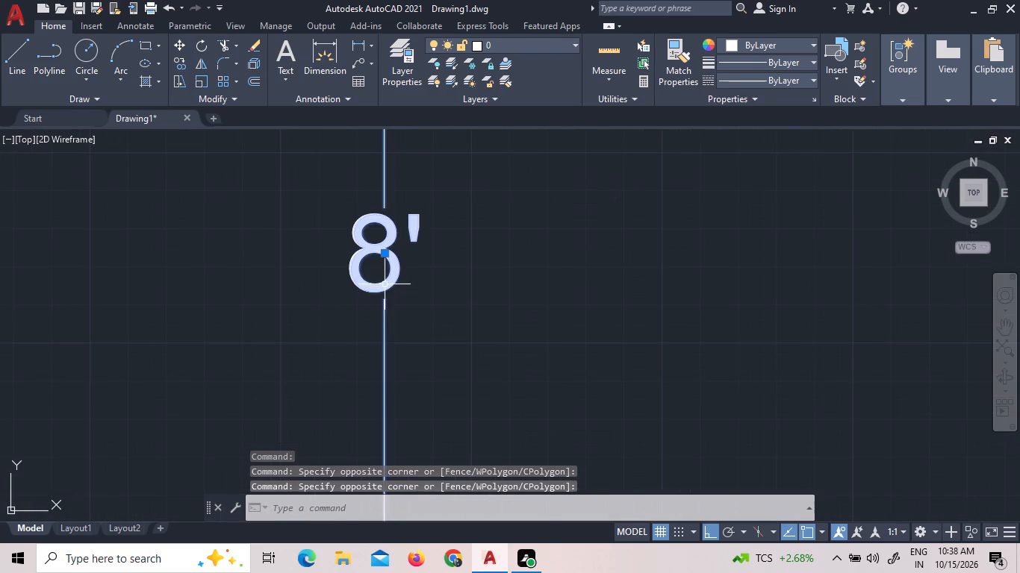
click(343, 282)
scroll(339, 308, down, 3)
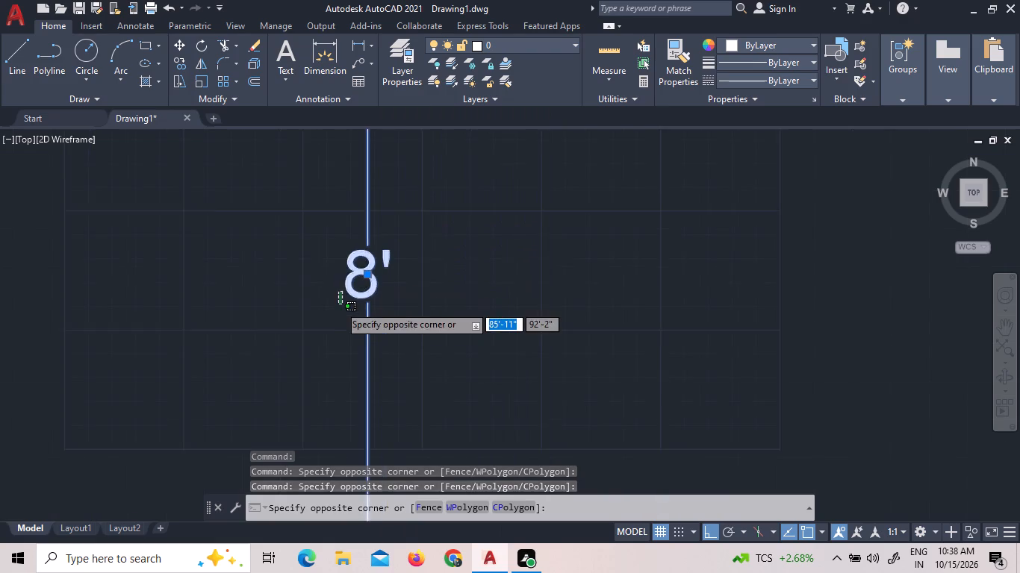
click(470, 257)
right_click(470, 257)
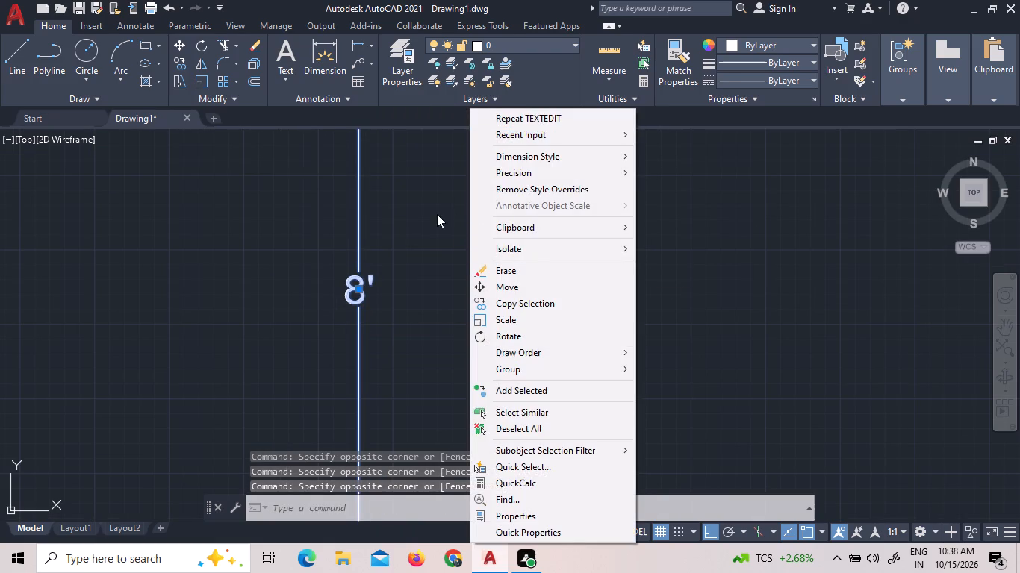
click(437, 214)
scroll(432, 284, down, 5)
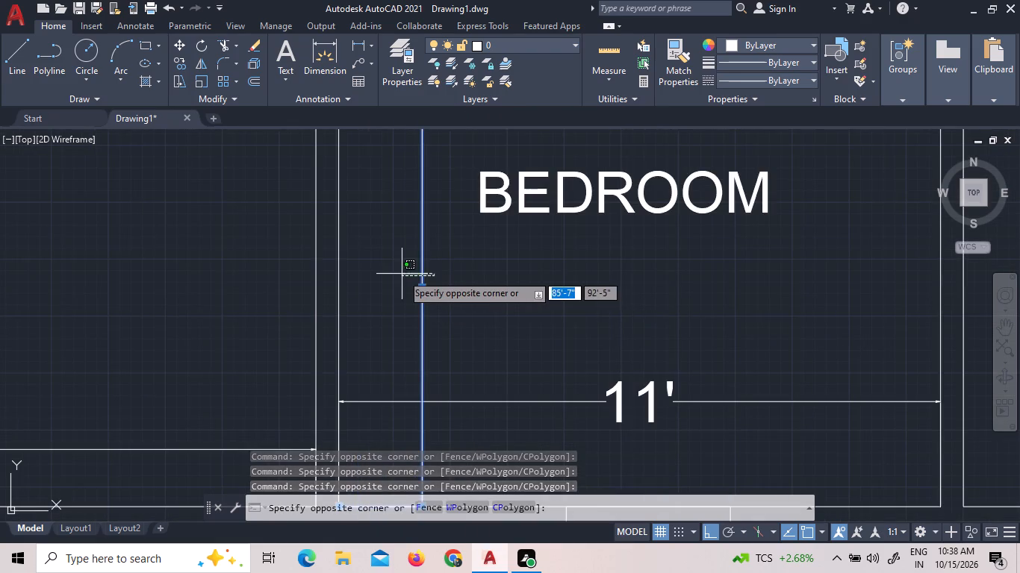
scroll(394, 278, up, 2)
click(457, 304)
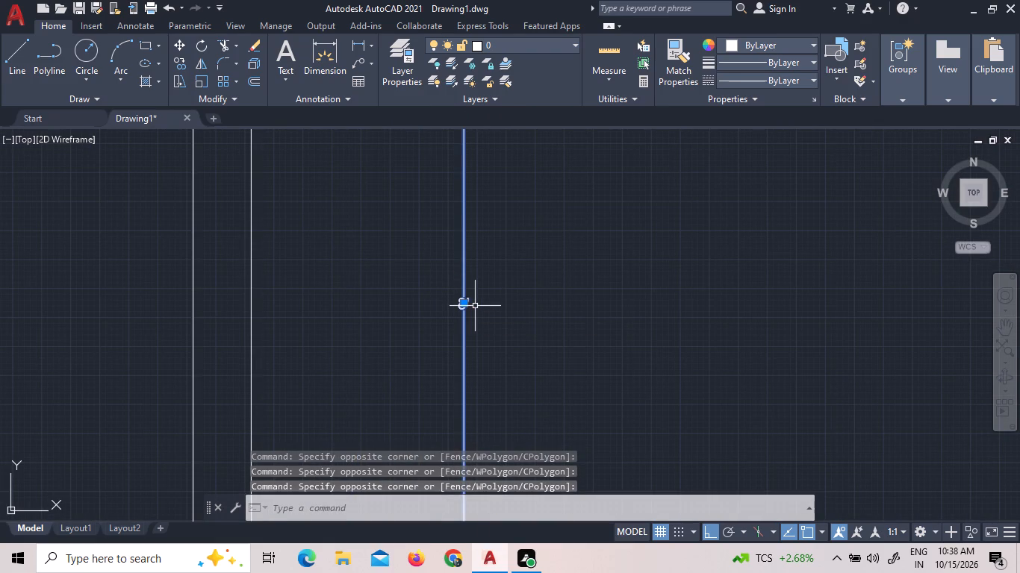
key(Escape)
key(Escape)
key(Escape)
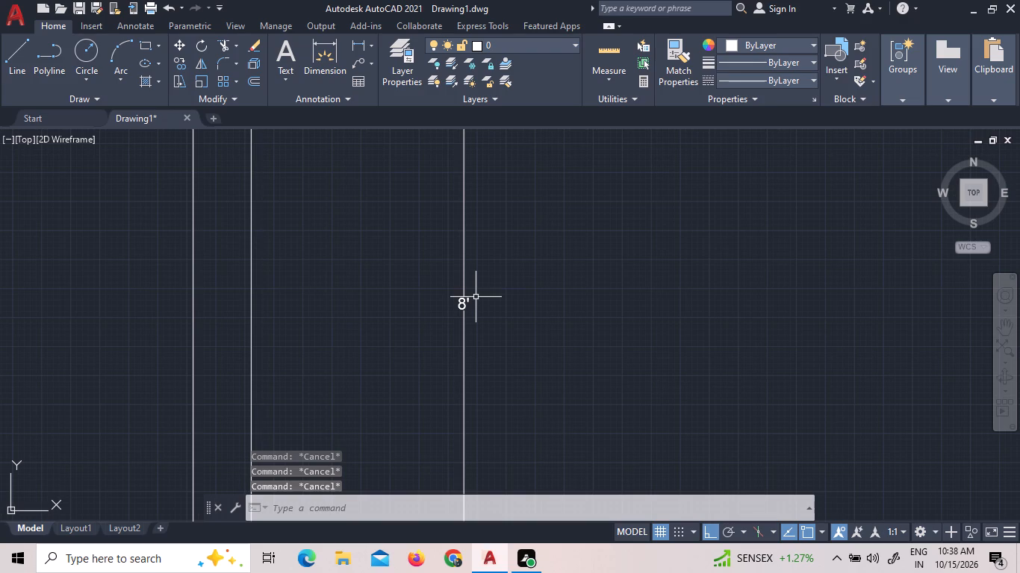
Set the text height of the bedroom's vertical dimension to 9".
scroll(472, 306, up, 3)
click(431, 301)
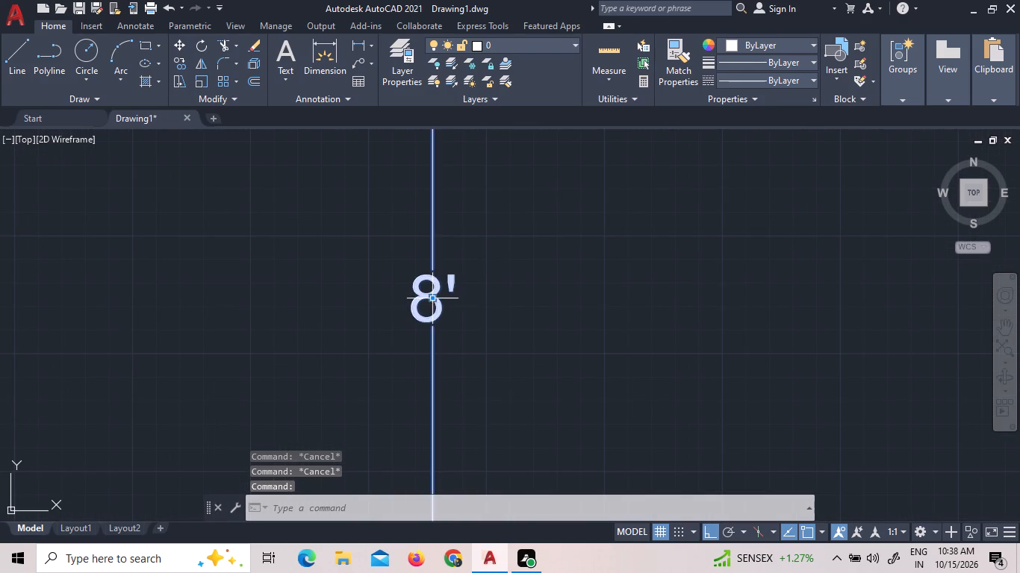
triple_click(417, 284)
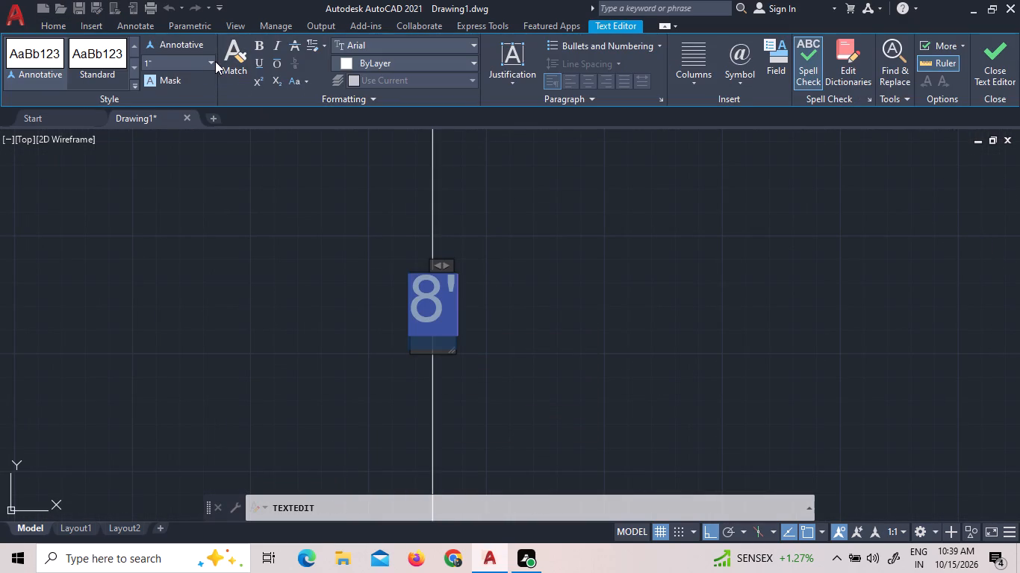
click(214, 60)
click(178, 112)
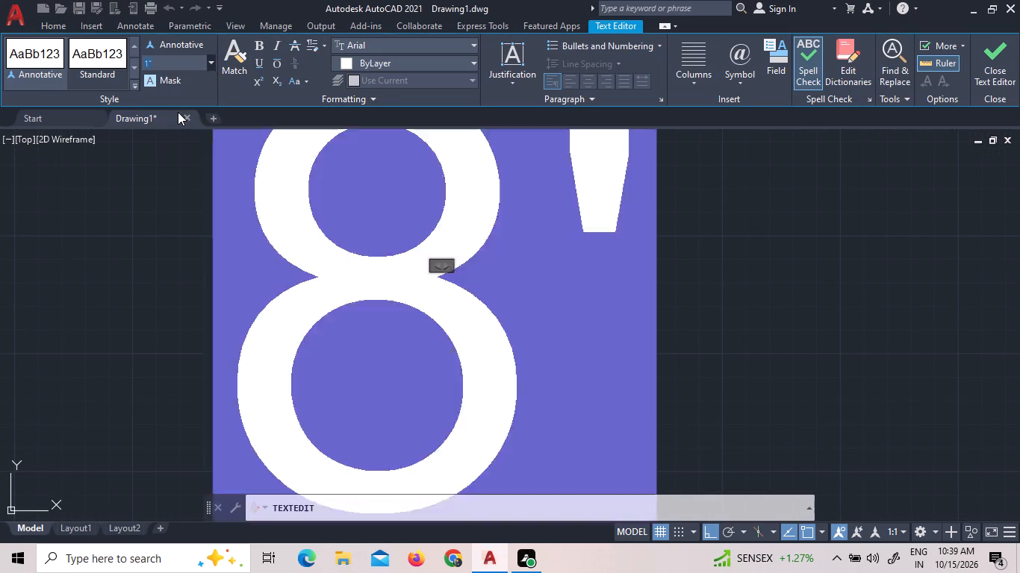
click(164, 201)
Add the multiline text label KITCHEN in the upper part of the room directly right of the bedroom.
scroll(172, 229, down, 2)
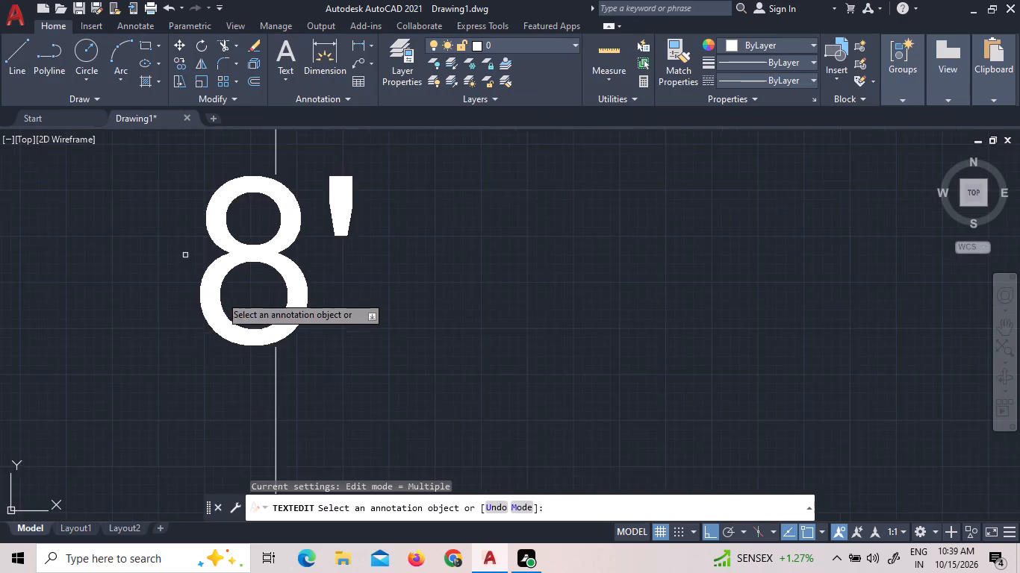
scroll(223, 298, down, 4)
scroll(353, 302, down, 2)
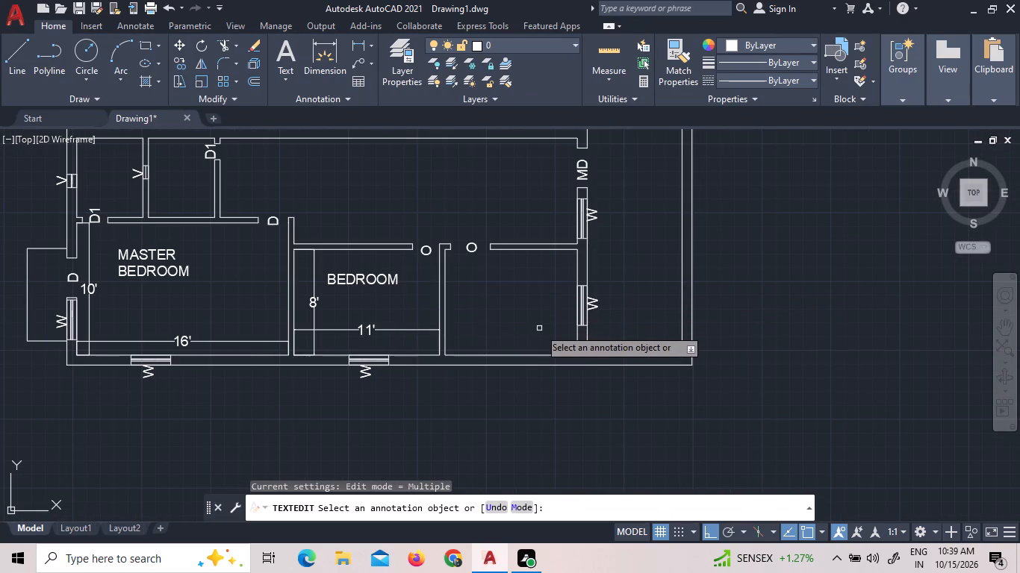
scroll(539, 328, up, 2)
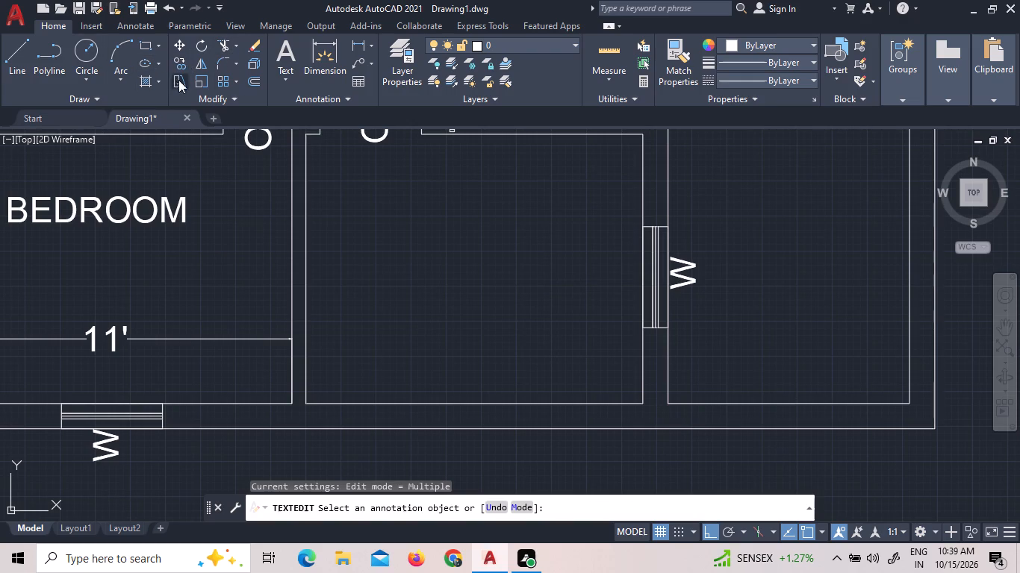
click(281, 51)
click(346, 200)
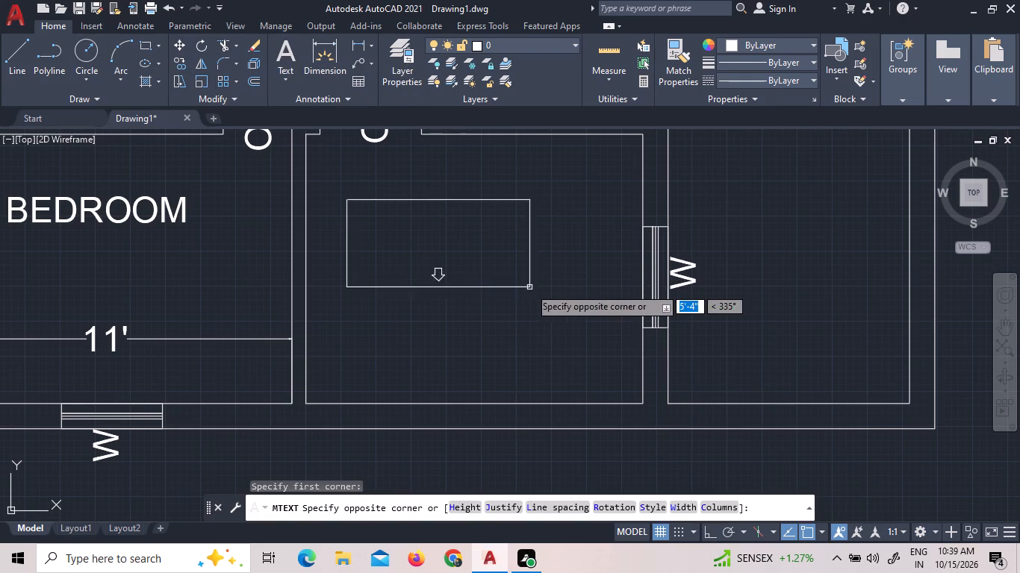
click(541, 289)
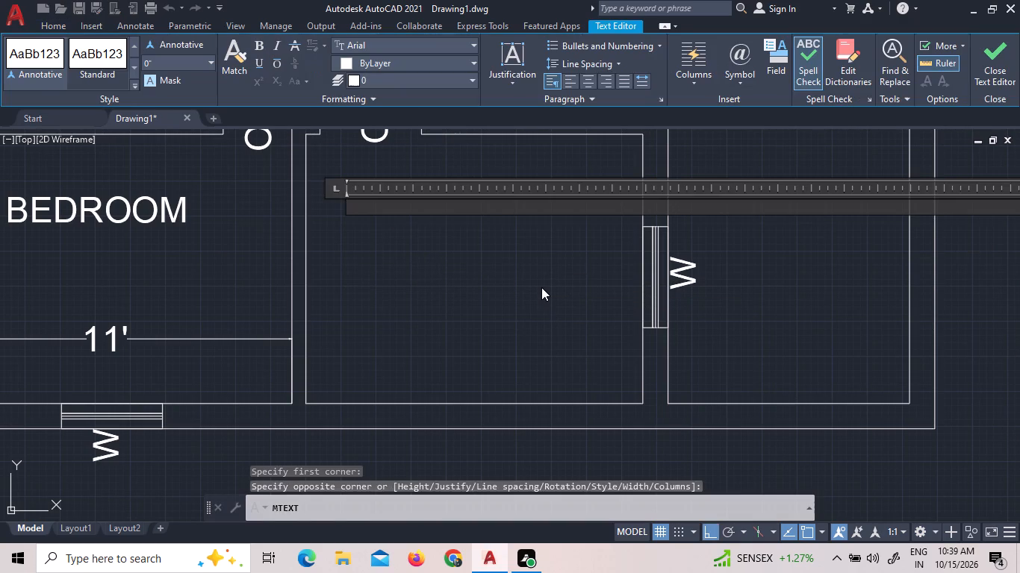
text(KI)
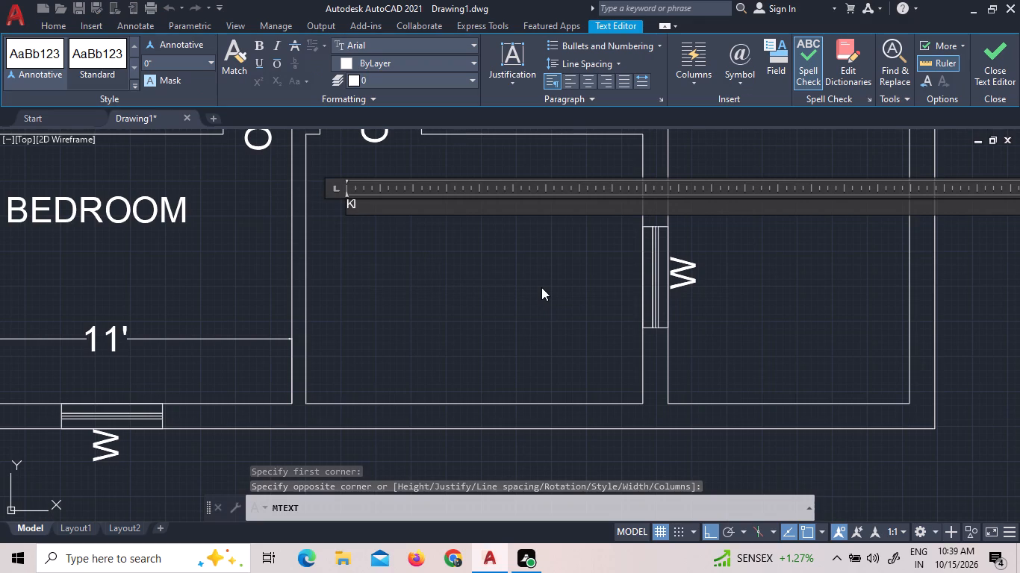
text(TCHEN)
key(Return)
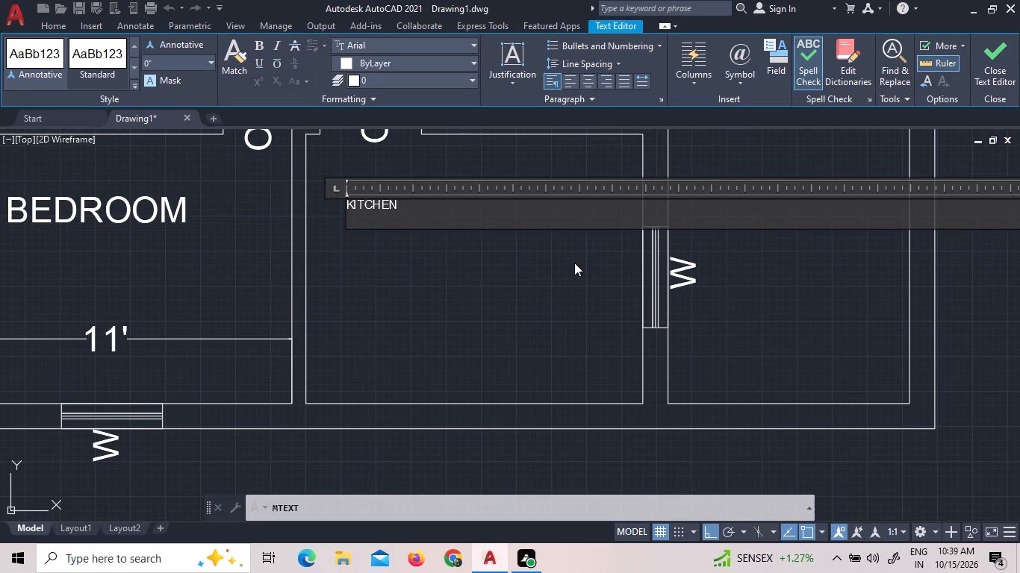
Set the text height of the KITCHEN label to 9".
click(444, 218)
click(444, 218)
click(420, 198)
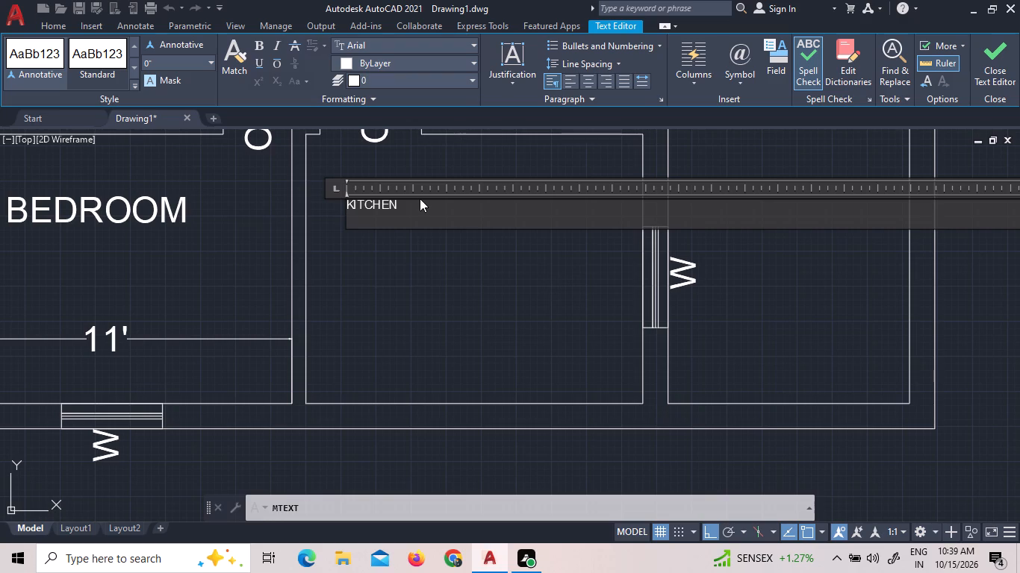
click(407, 201)
drag(407, 201, 341, 201)
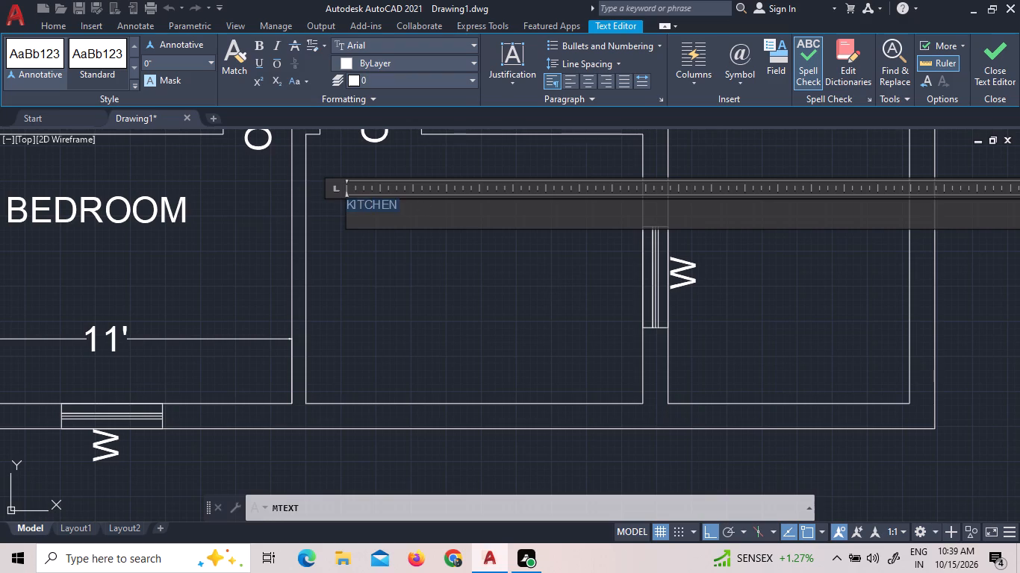
drag(341, 201, 337, 201)
click(337, 201)
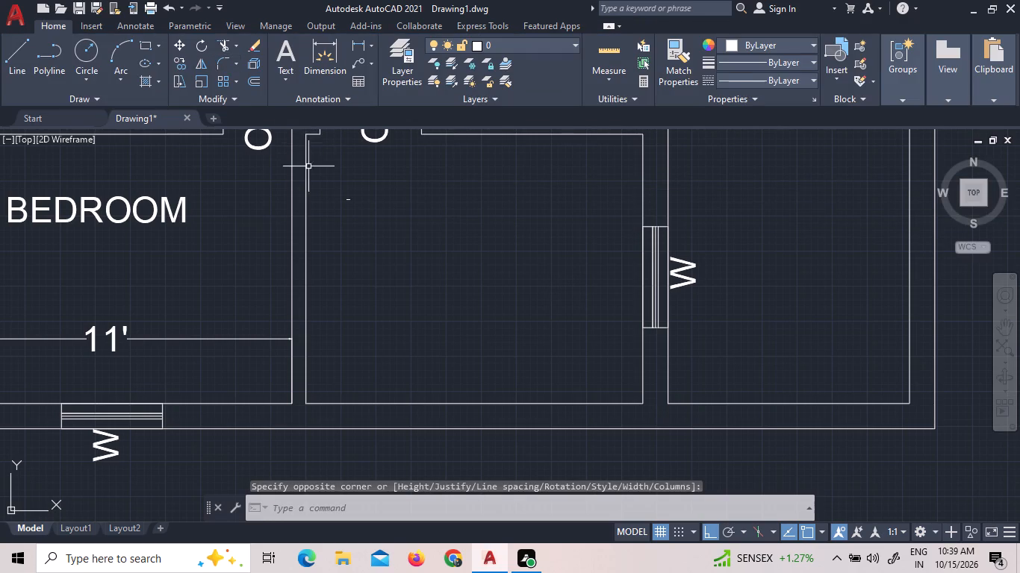
triple_click(348, 201)
click(348, 201)
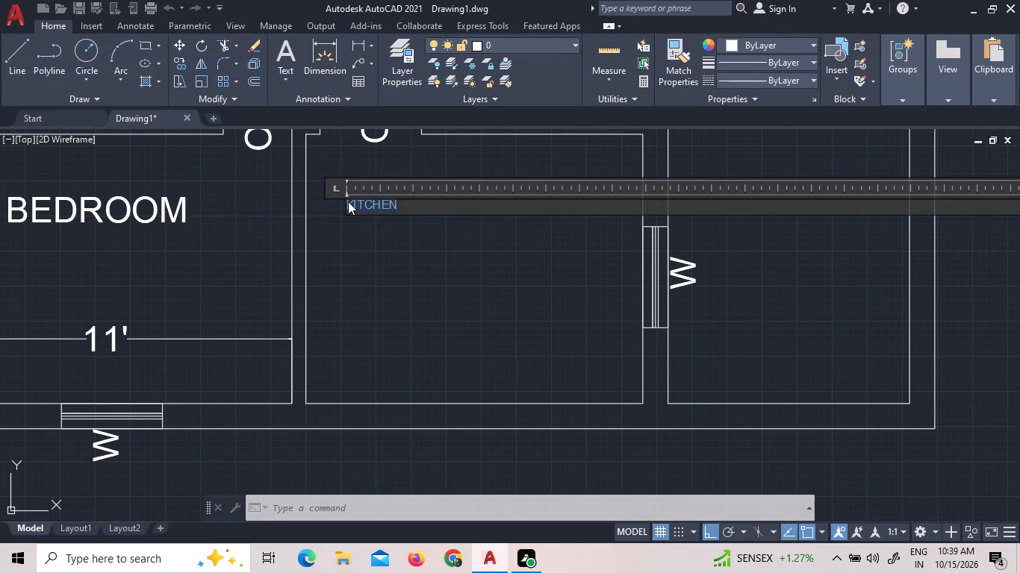
click(214, 57)
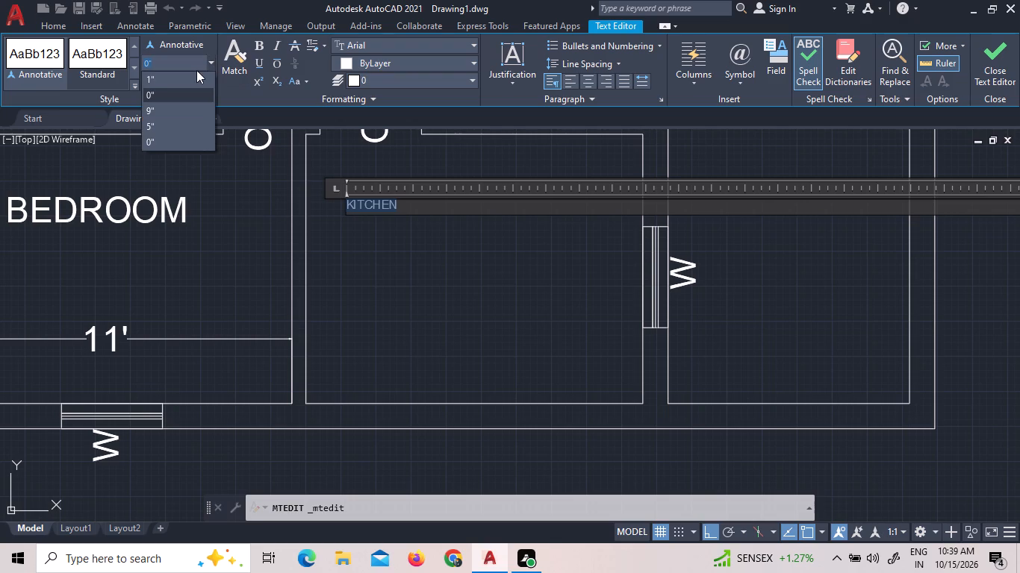
click(171, 115)
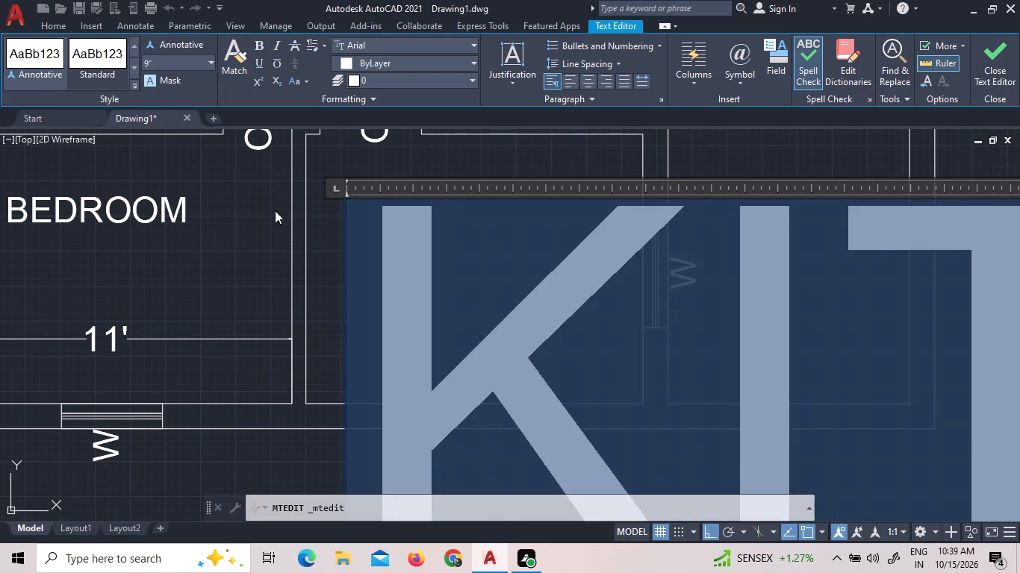
click(332, 234)
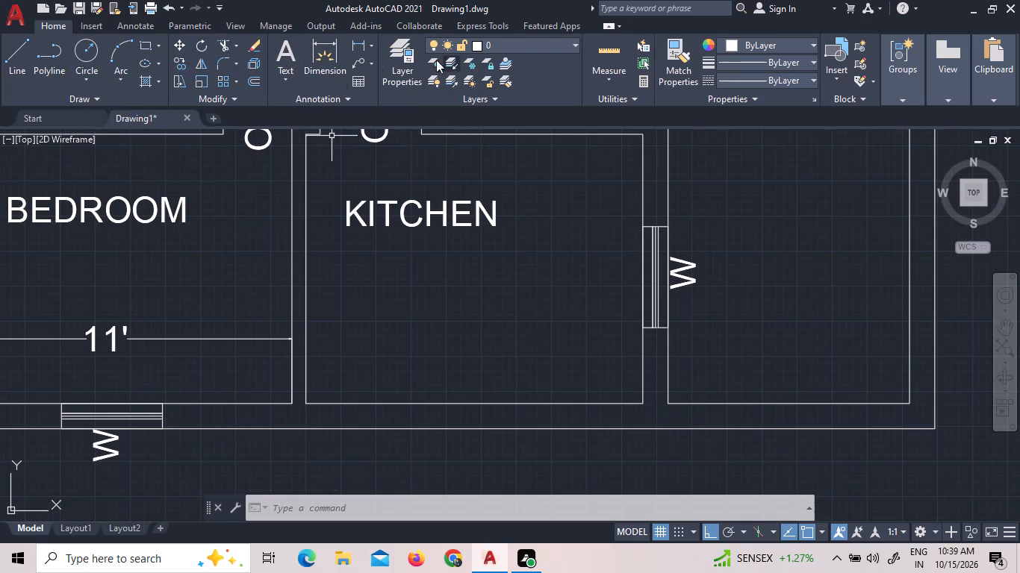
Add a vertical linear dimension between the kitchen's top and bottom walls, placed just inside its left wall.
click(356, 44)
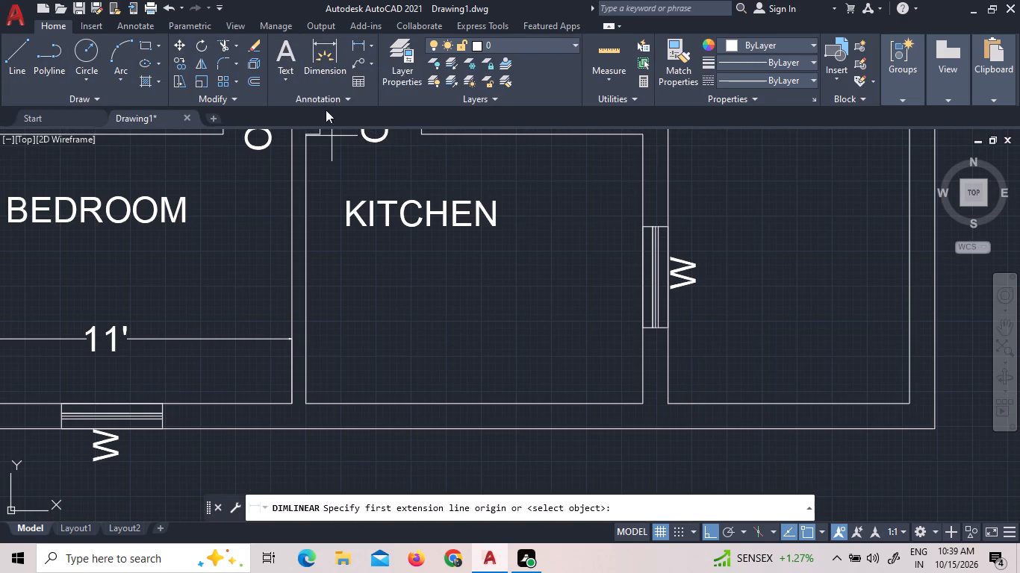
click(316, 133)
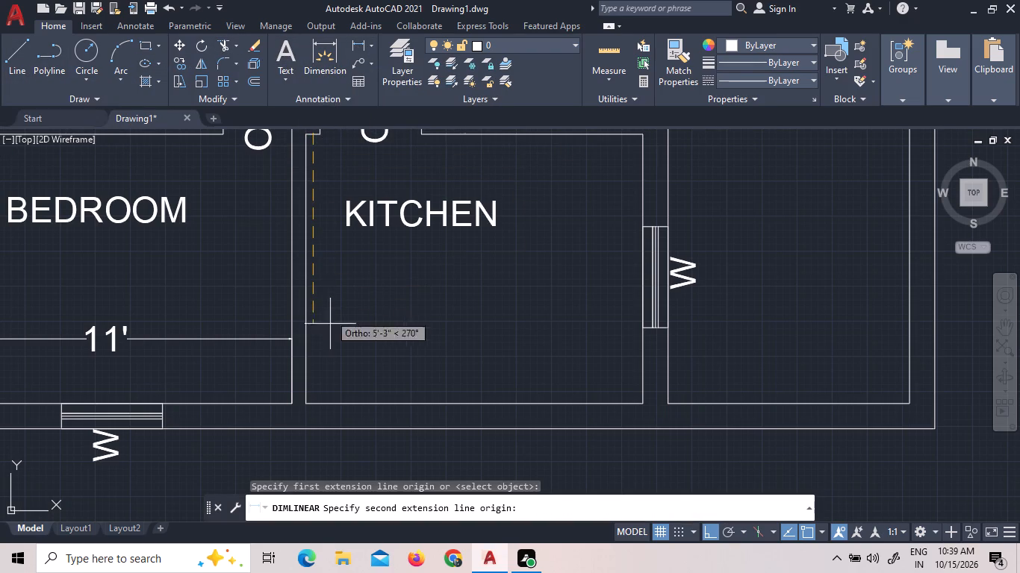
click(311, 402)
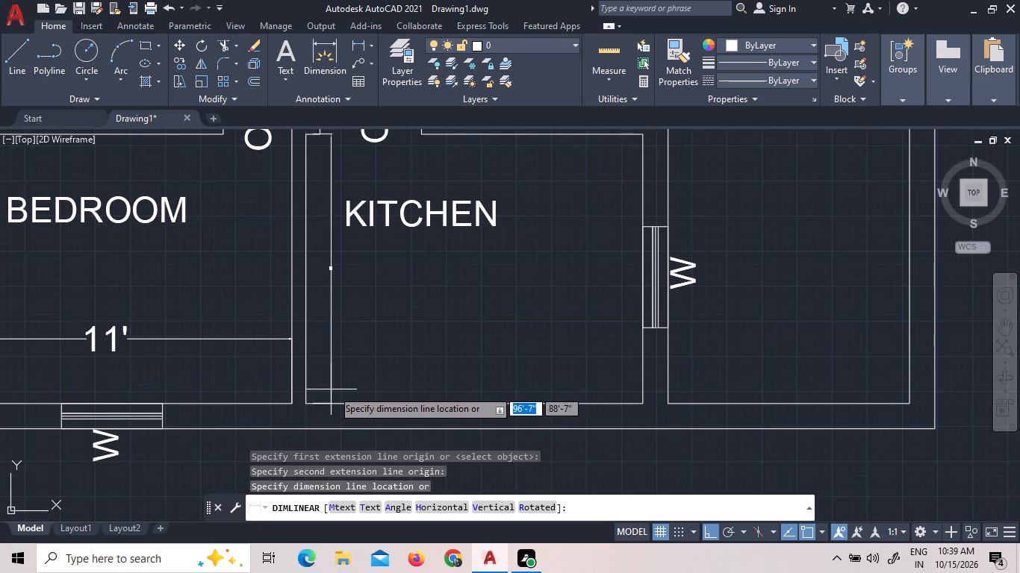
double_click(329, 392)
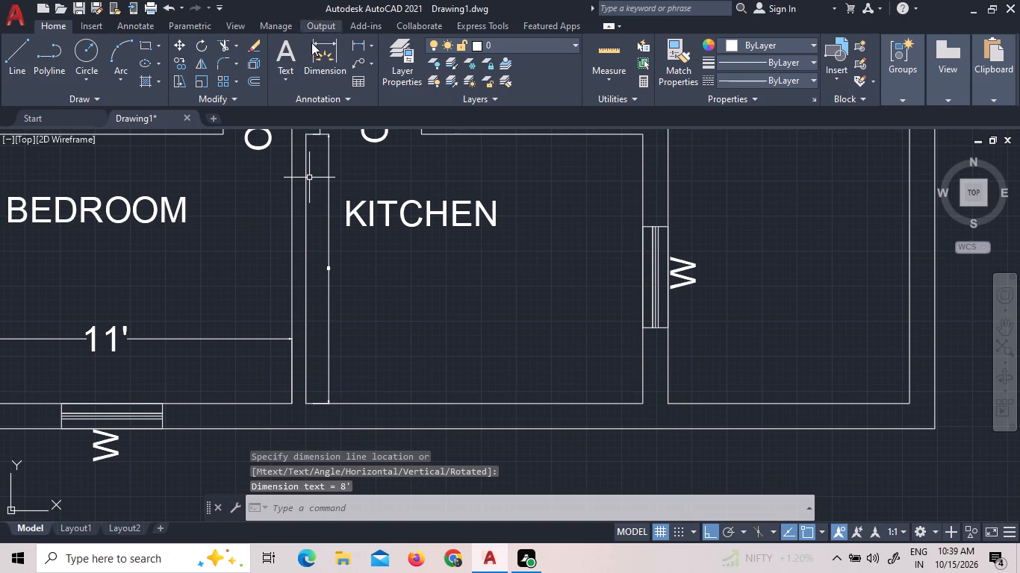
Add a horizontal linear dimension across the kitchen's width between its bottom inner corners, placed just above the bottom wall.
click(352, 43)
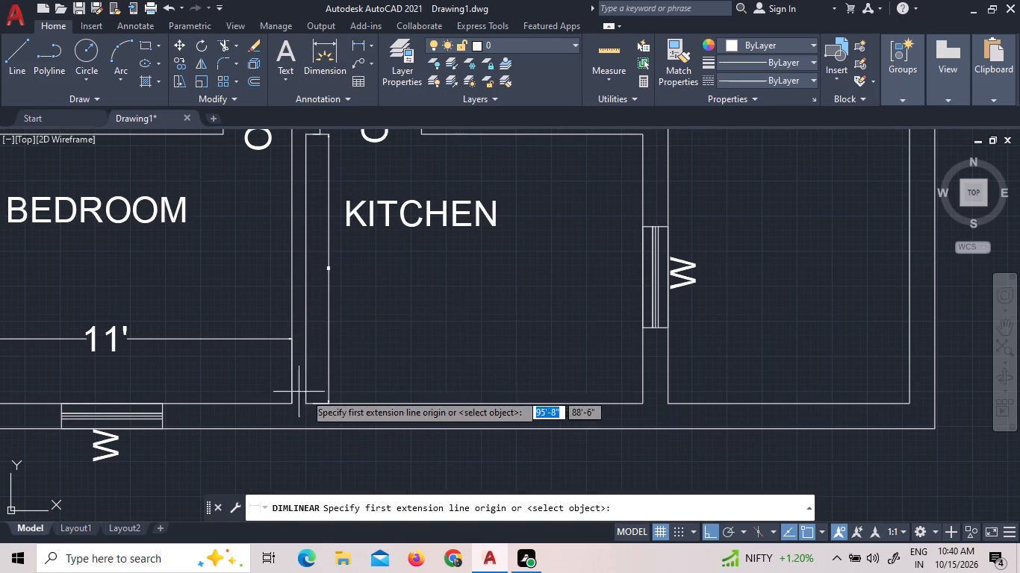
scroll(305, 402, up, 3)
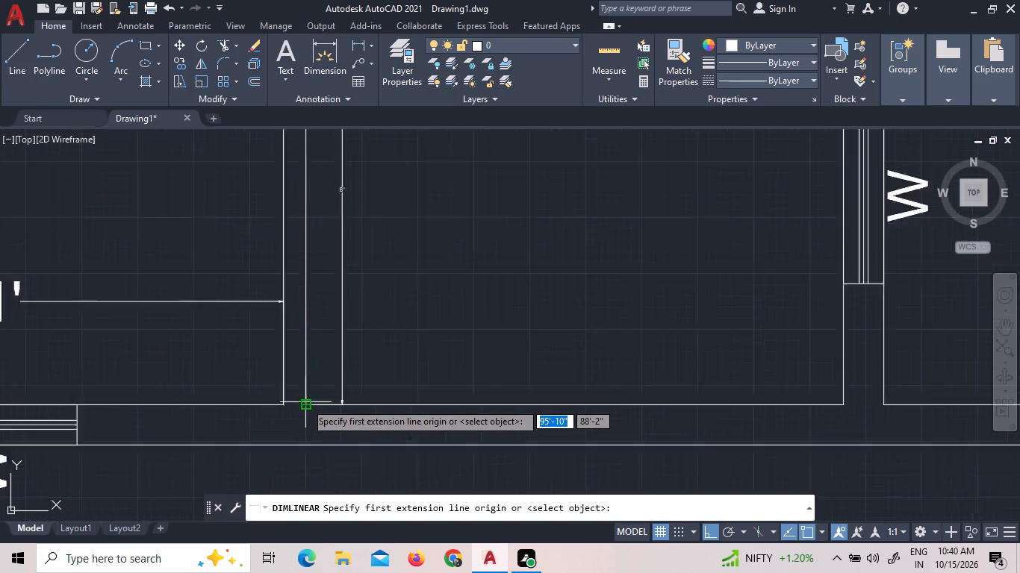
click(308, 410)
scroll(432, 392, down, 4)
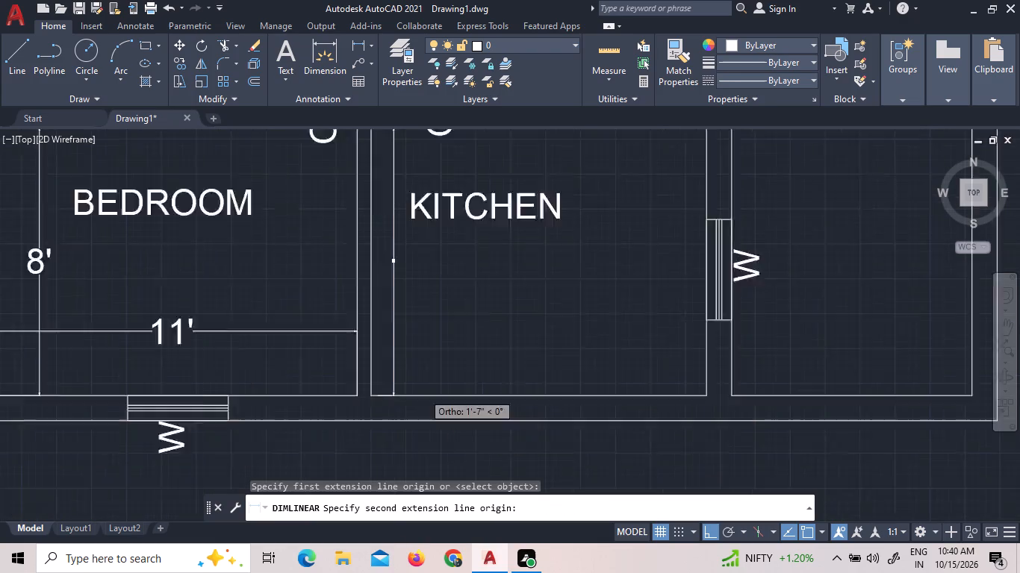
scroll(587, 387, up, 3)
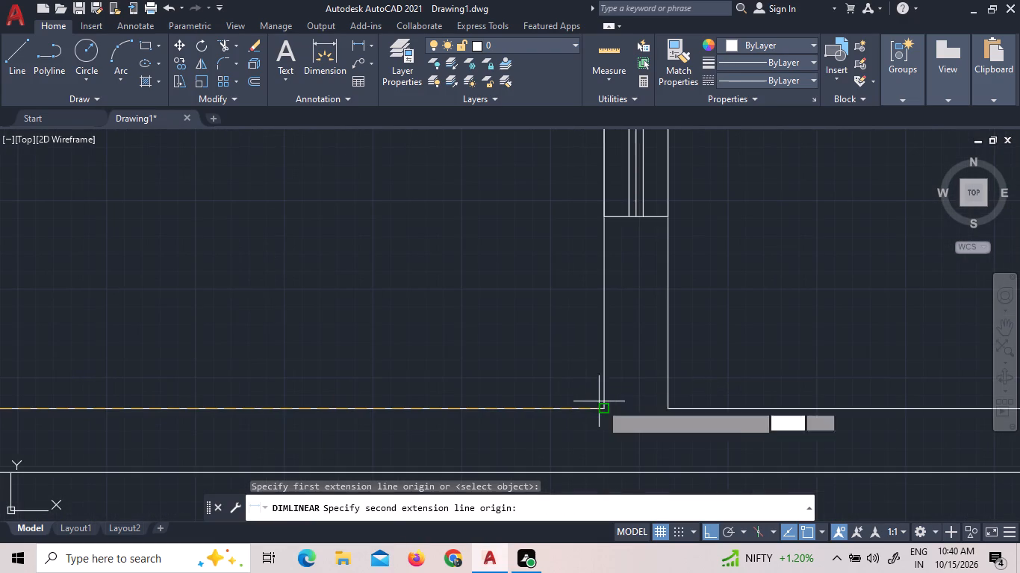
click(602, 408)
click(600, 360)
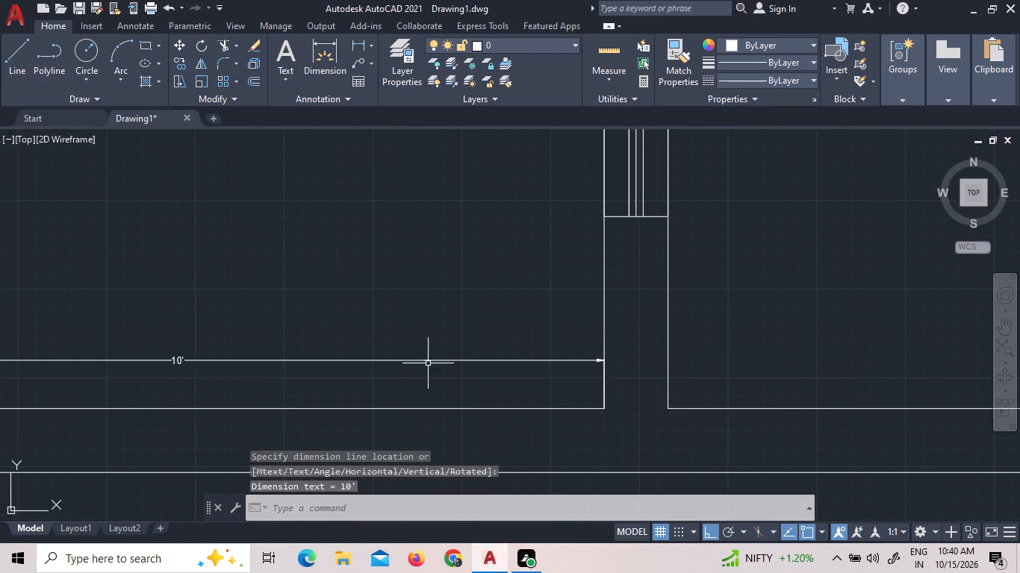
Set the text height of the kitchen's horizontal width dimension to 9".
triple_click(178, 362)
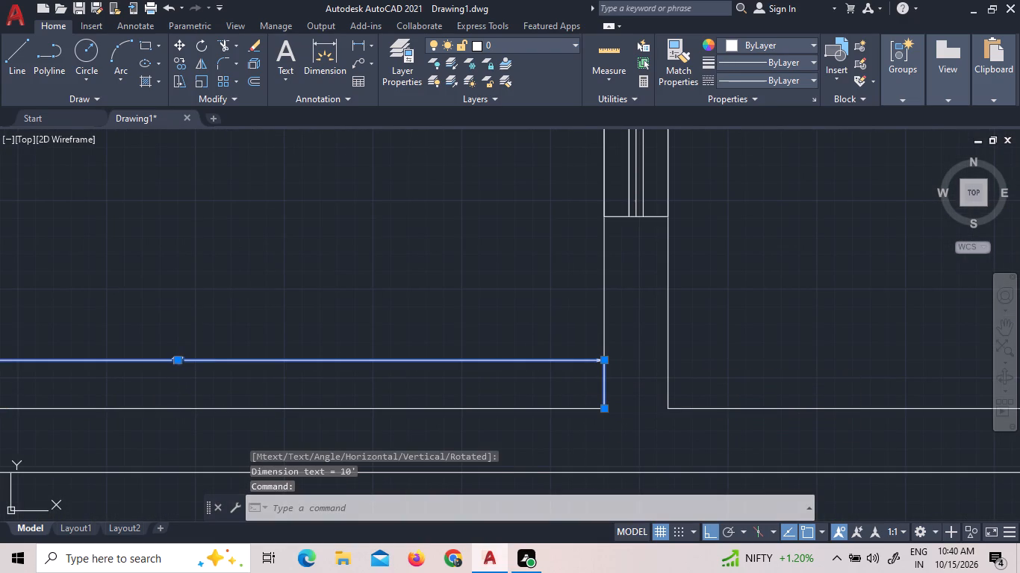
scroll(186, 368, up, 3)
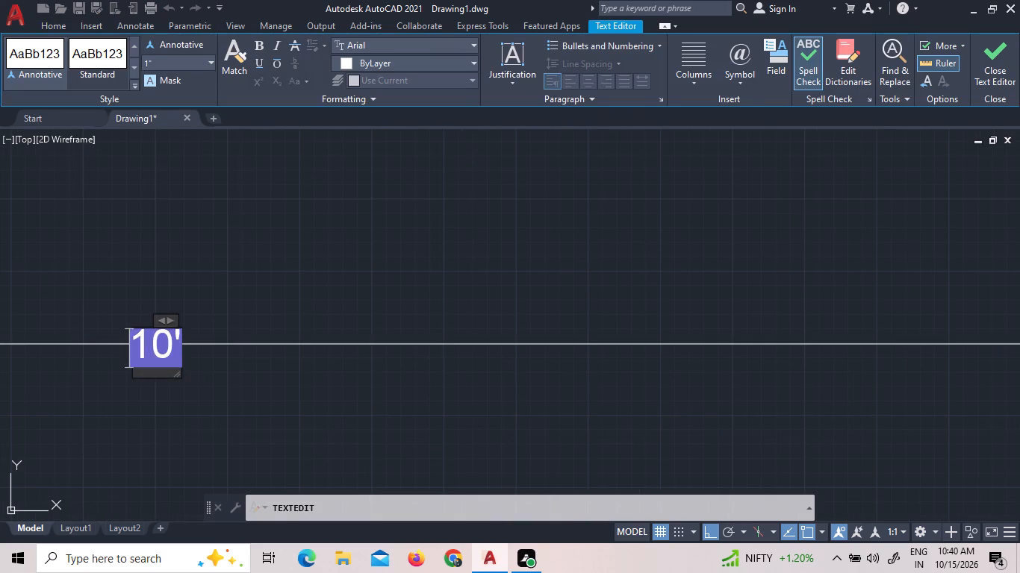
click(171, 348)
click(214, 67)
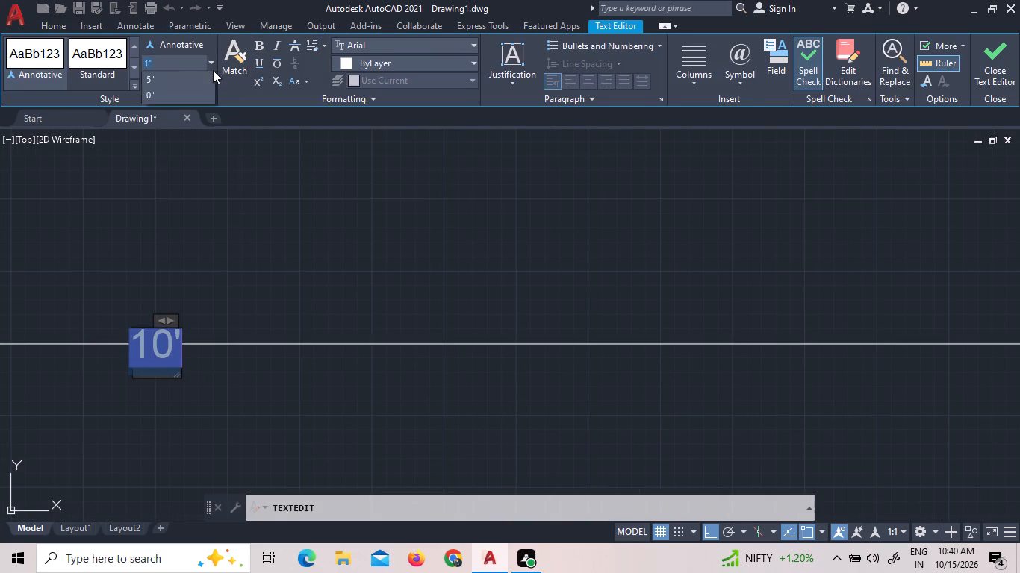
click(190, 116)
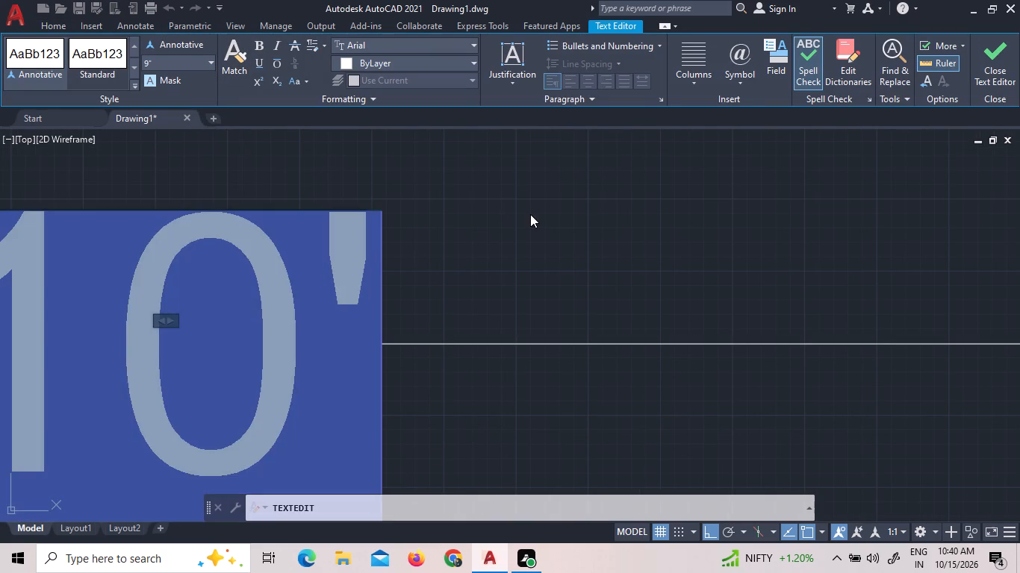
click(530, 215)
Set the text height of the kitchen's vertical length dimension to 9".
scroll(600, 296, down, 14)
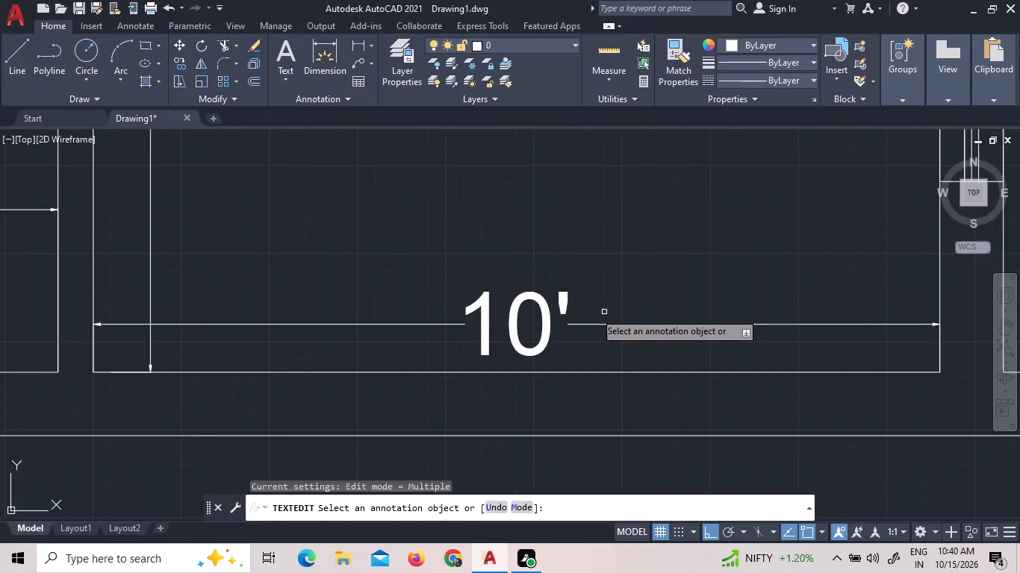
scroll(593, 312, down, 2)
scroll(428, 200, up, 3)
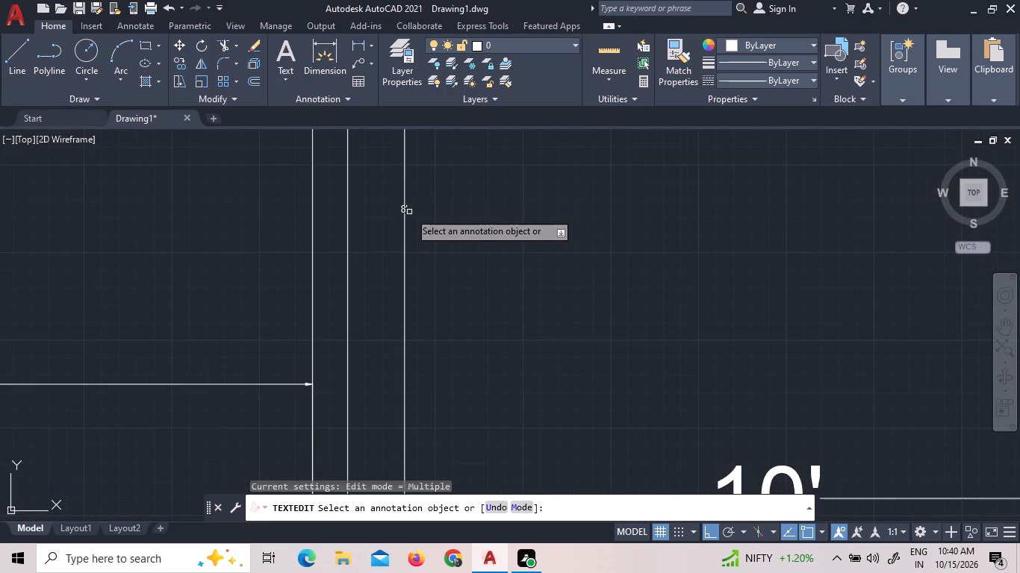
scroll(408, 212, up, 4)
click(386, 205)
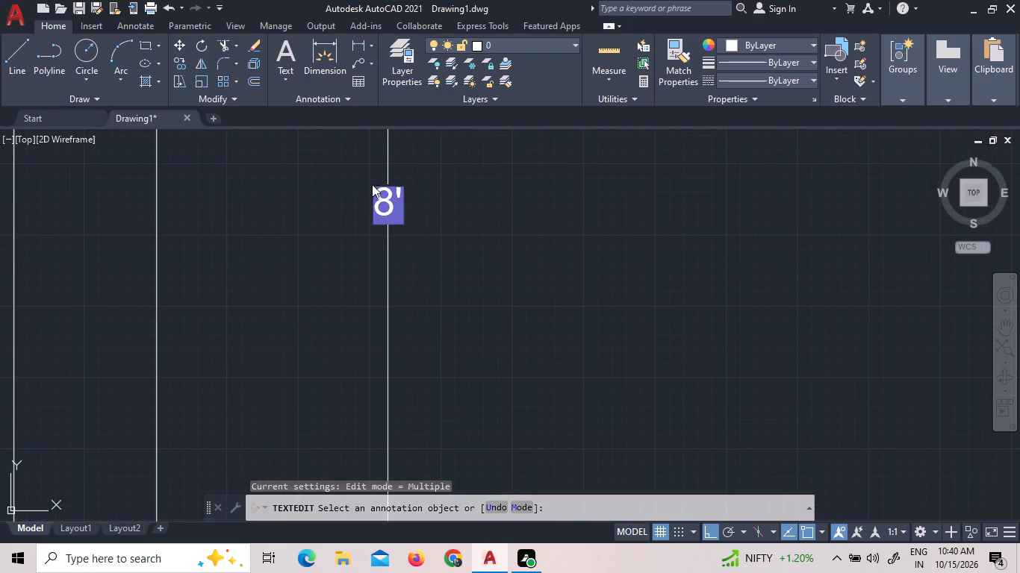
click(371, 183)
click(386, 201)
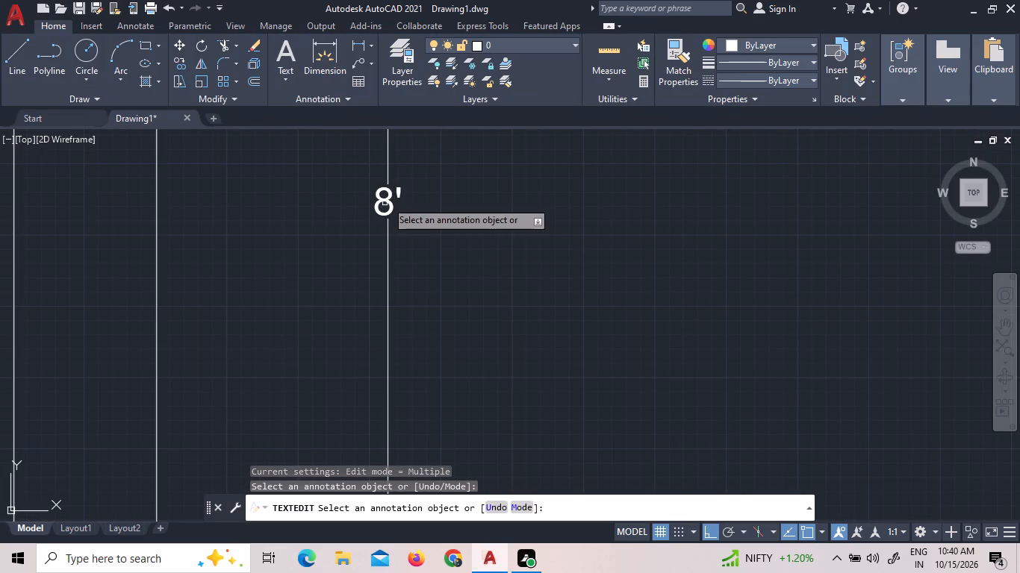
click(382, 191)
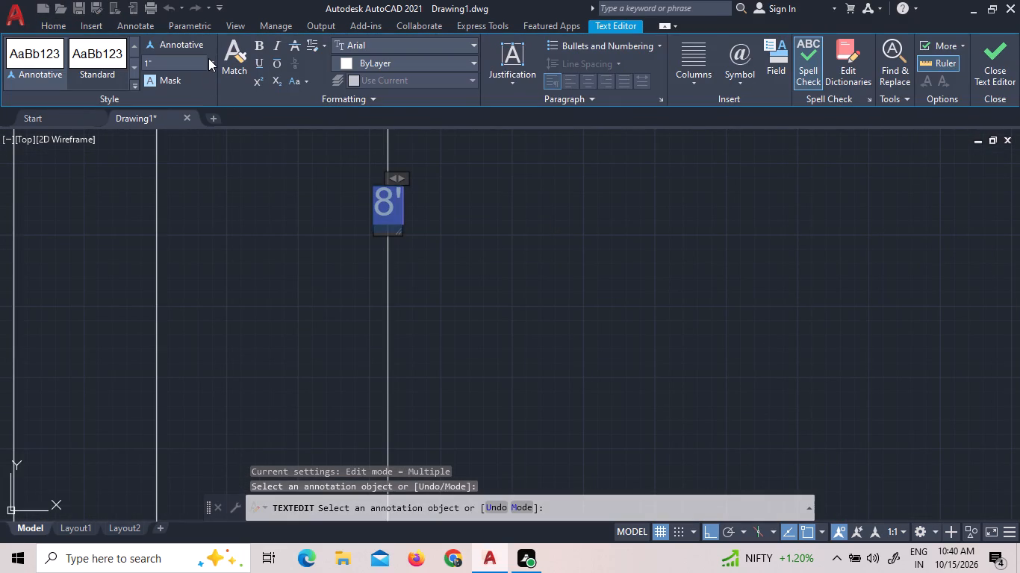
click(208, 58)
click(174, 105)
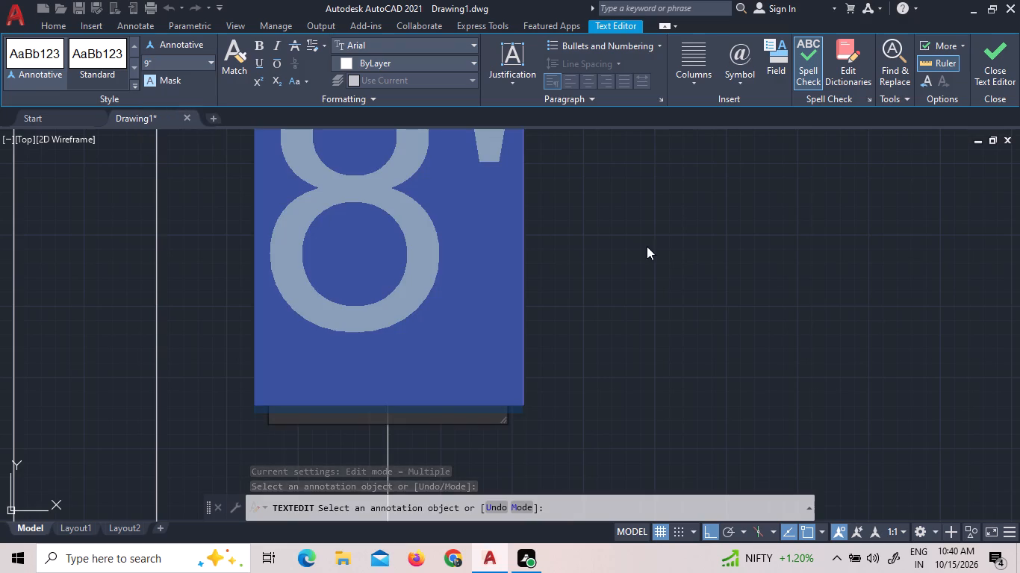
click(656, 248)
Add a multiline text label HALL in the open space above the bedroom and kitchen, with a text height of 9".
scroll(649, 327, down, 9)
scroll(556, 276, down, 1)
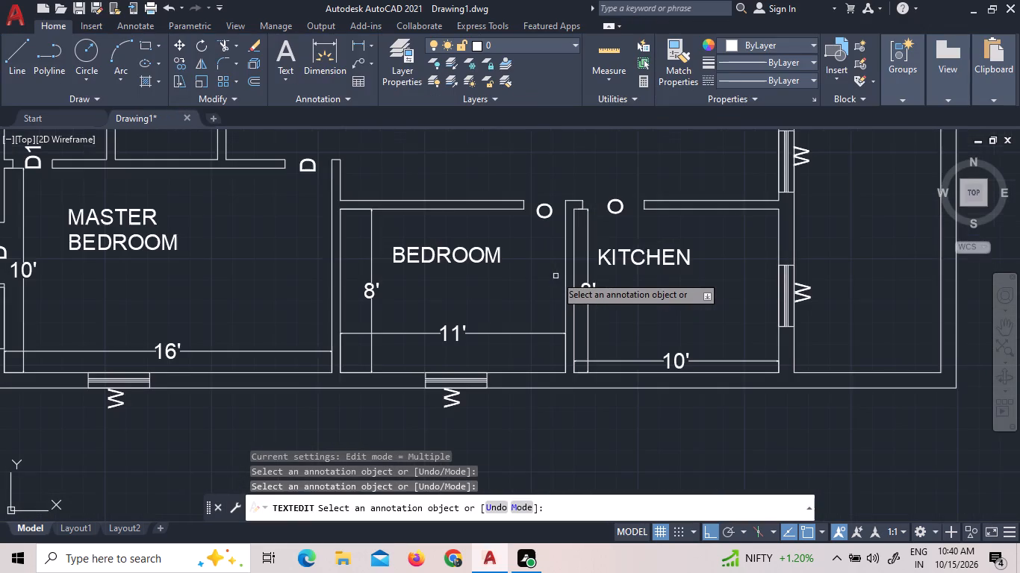
scroll(642, 294, down, 2)
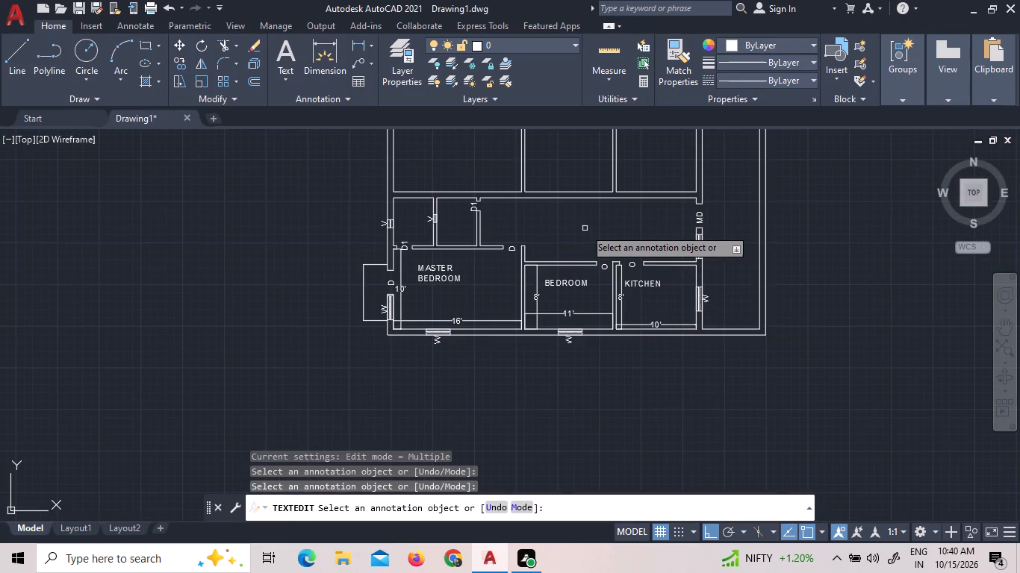
scroll(585, 228, up, 2)
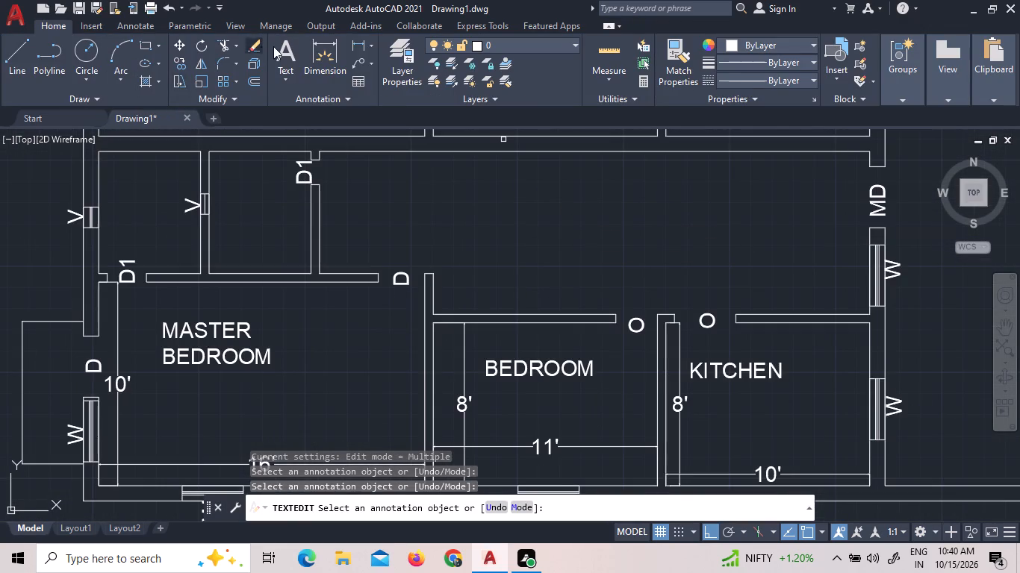
click(285, 49)
click(540, 210)
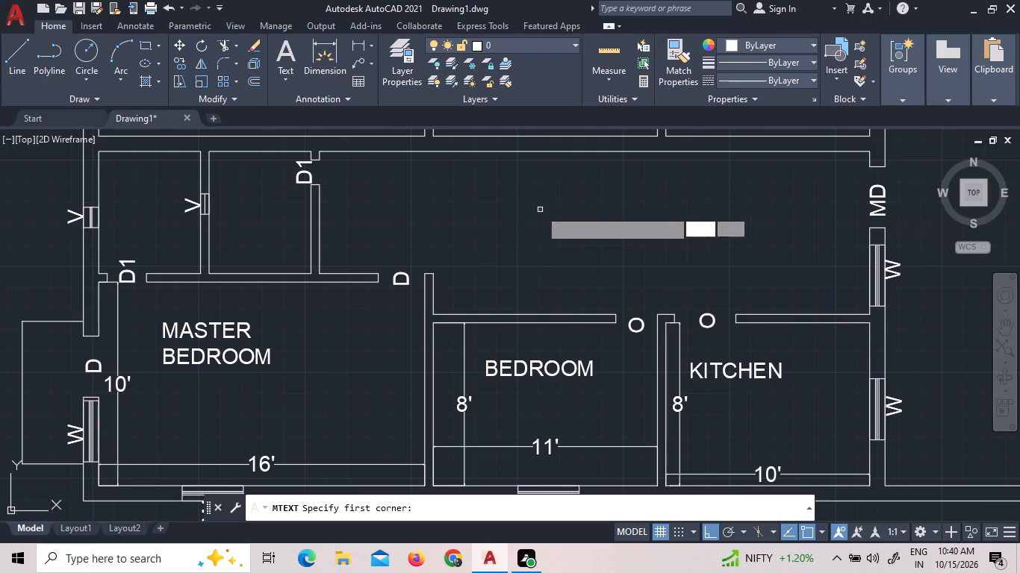
click(603, 227)
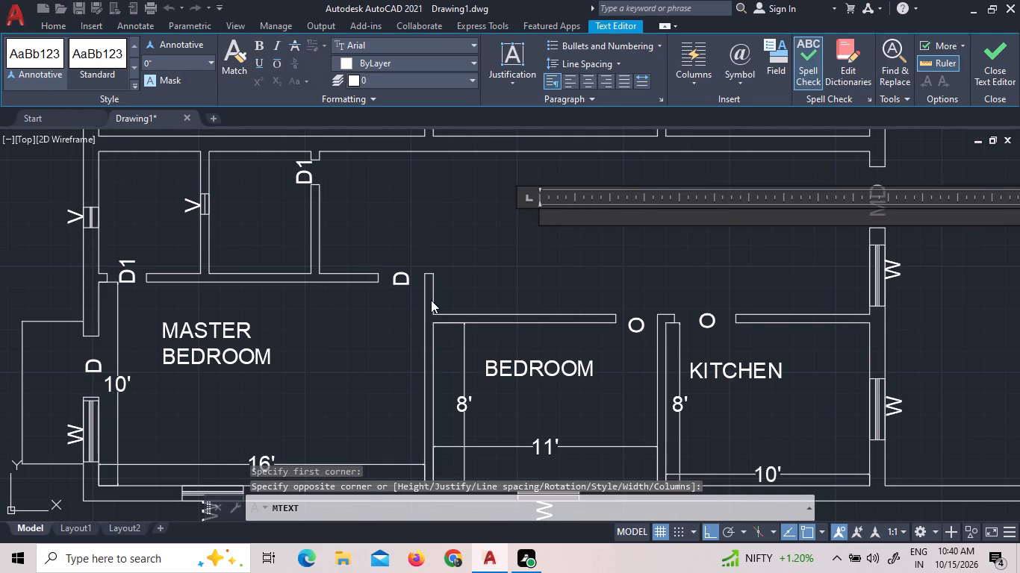
text(HA)
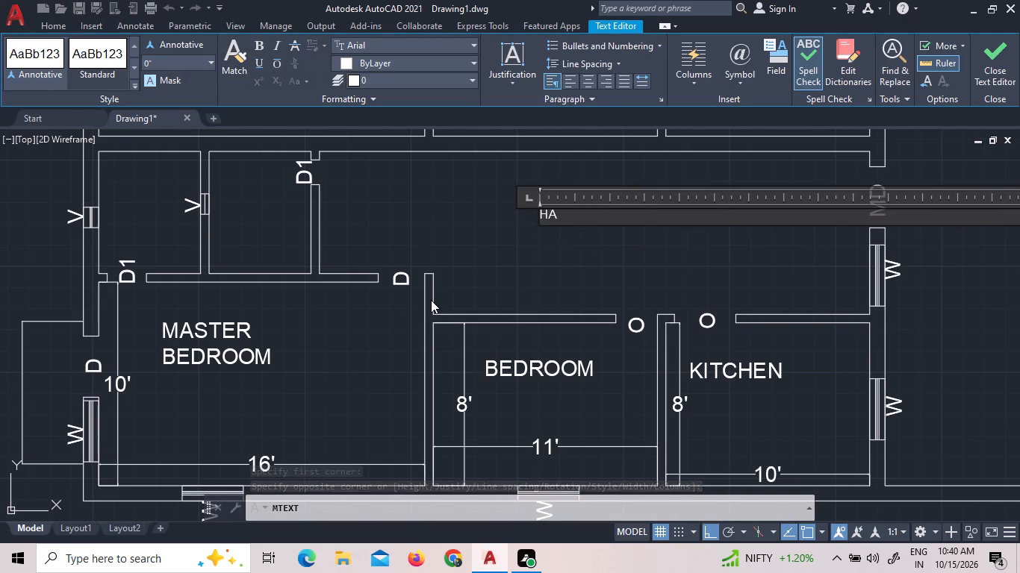
text(LL)
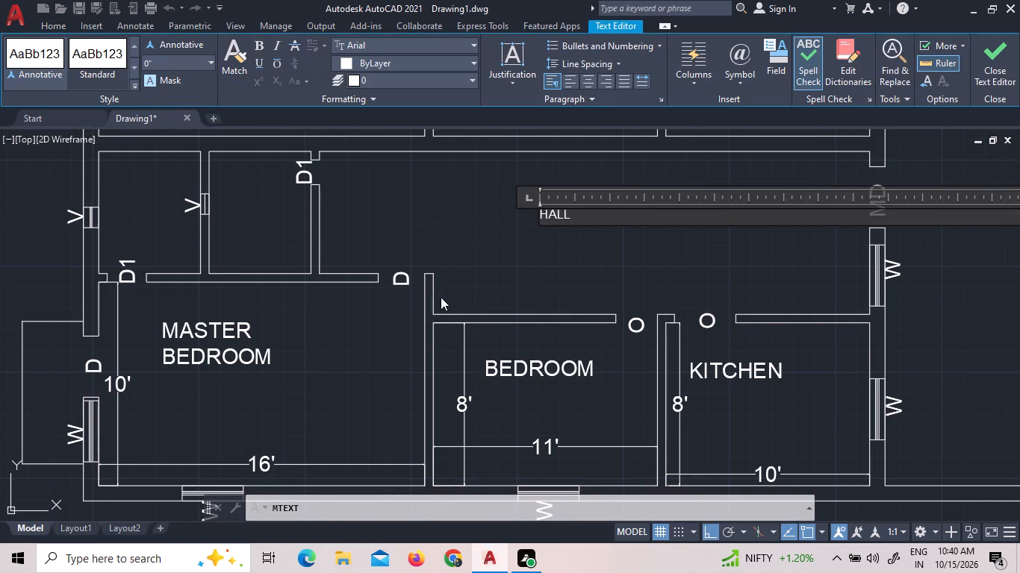
double_click(583, 215)
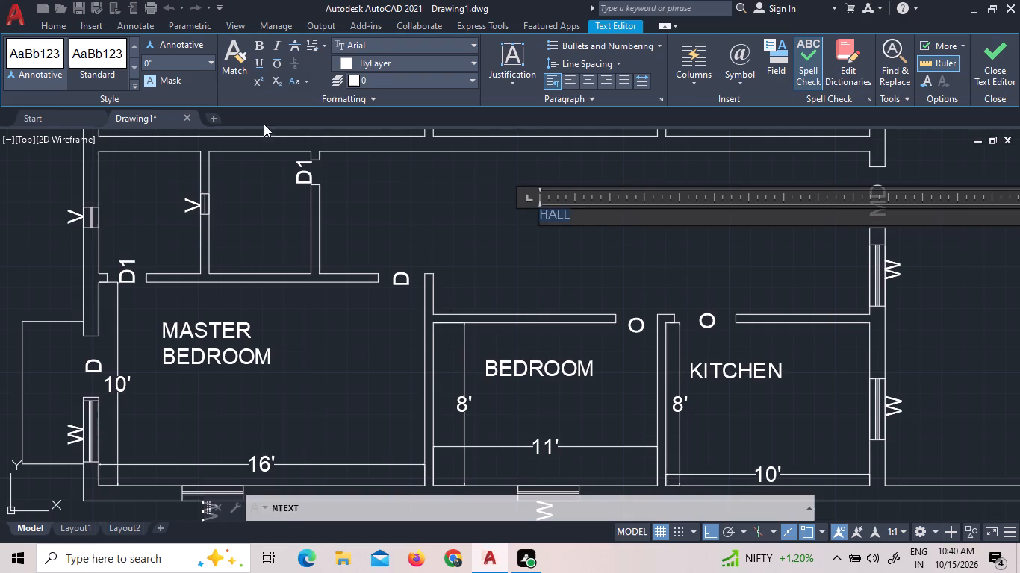
click(211, 60)
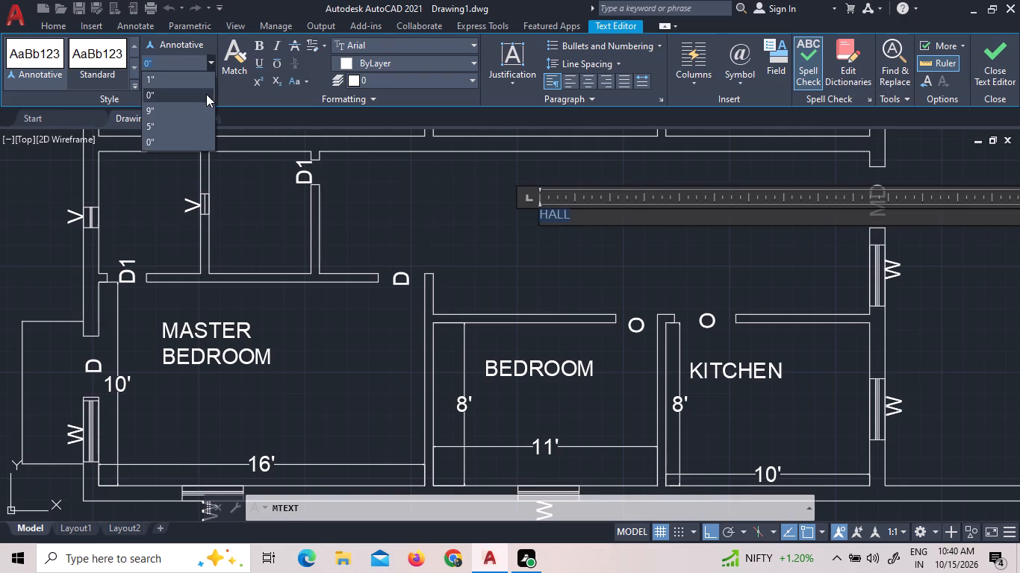
click(190, 113)
click(491, 231)
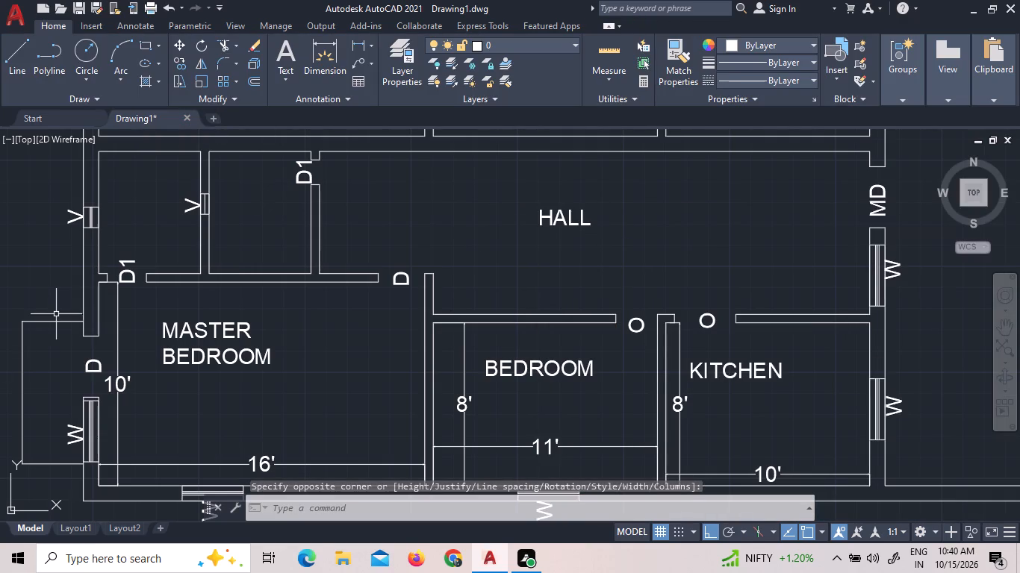
Add a horizontal linear dimension along the hall's bottom wall, from the bedroom's left wall corner to the right wall, placed just above it.
click(354, 43)
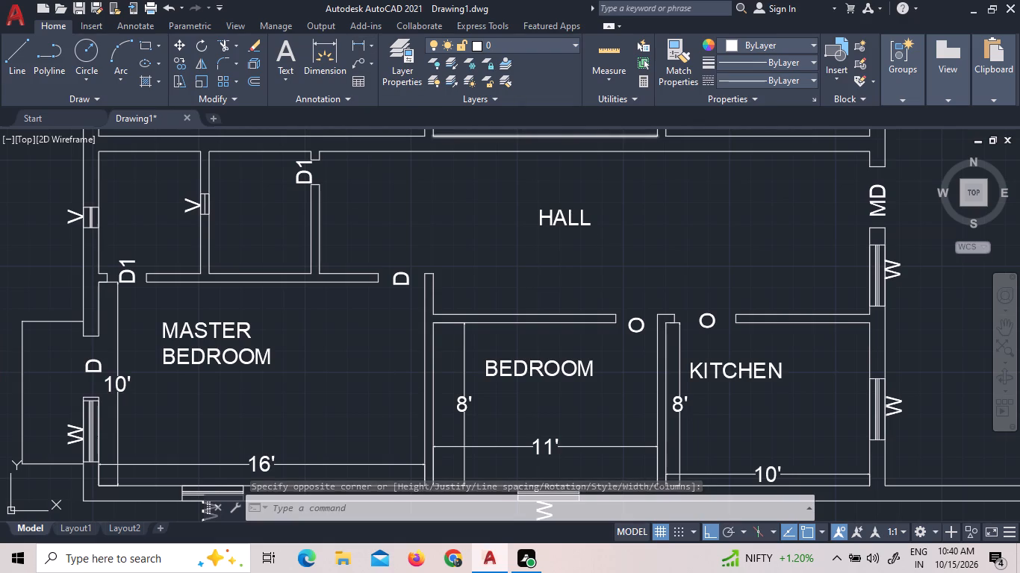
click(432, 318)
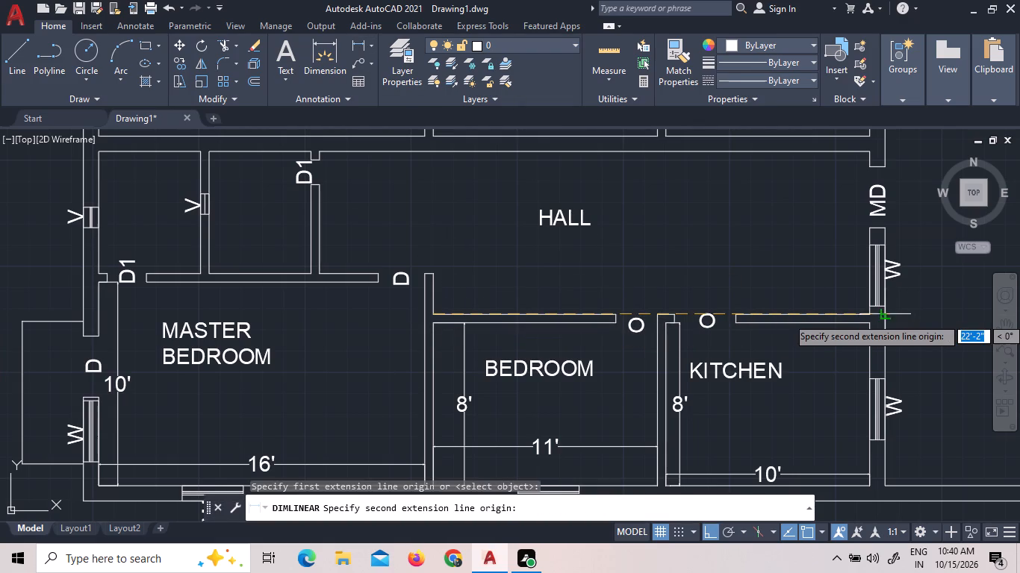
click(868, 317)
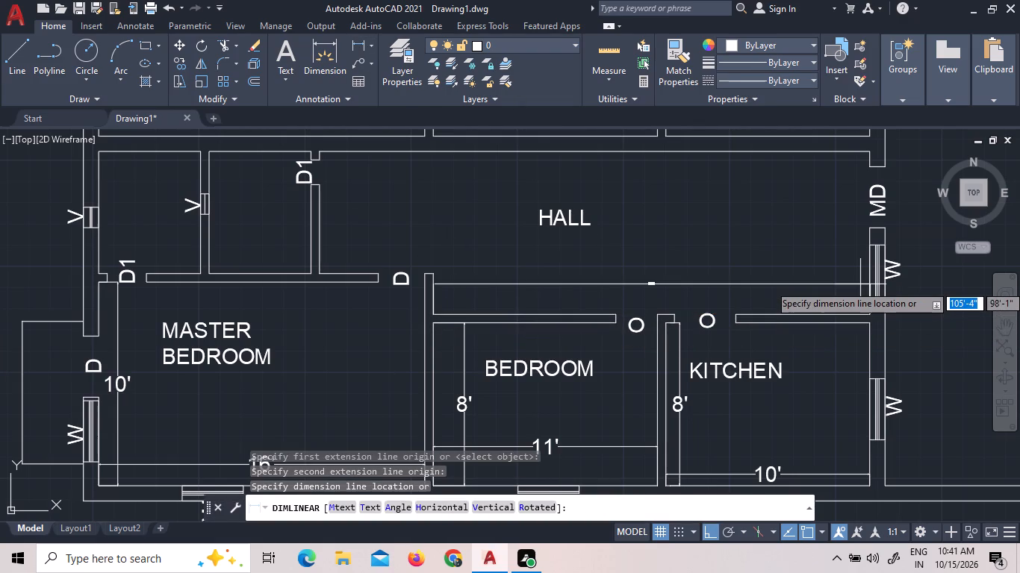
click(860, 284)
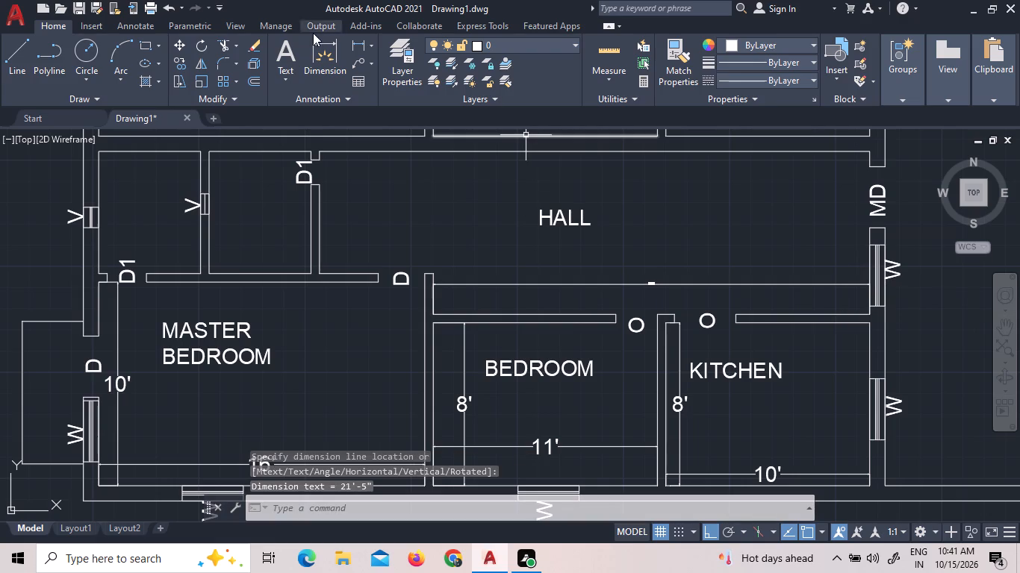
Add a vertical linear dimension between the hall's top and bottom right inner corners, placed just inside the right wall.
click(355, 47)
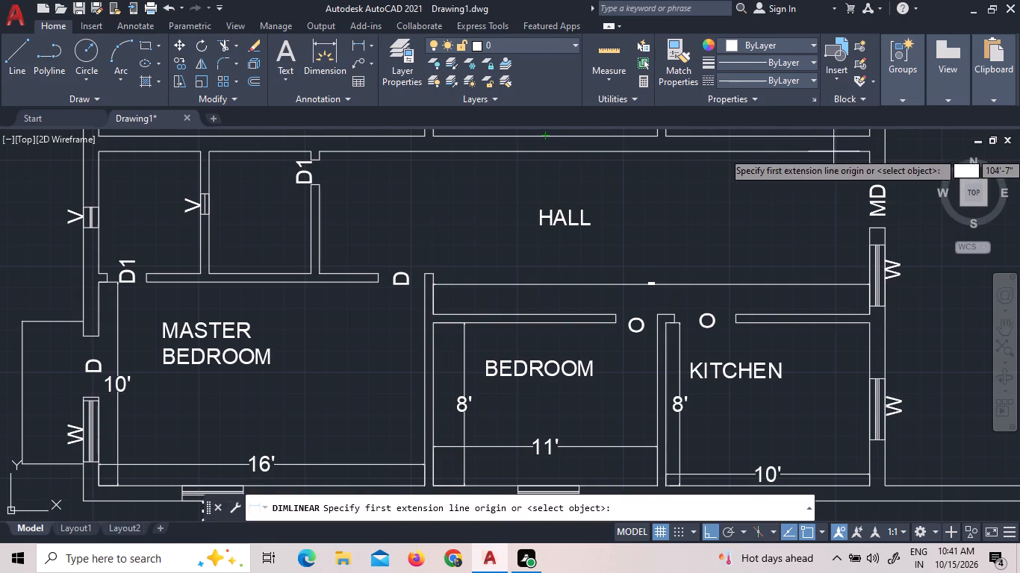
click(874, 151)
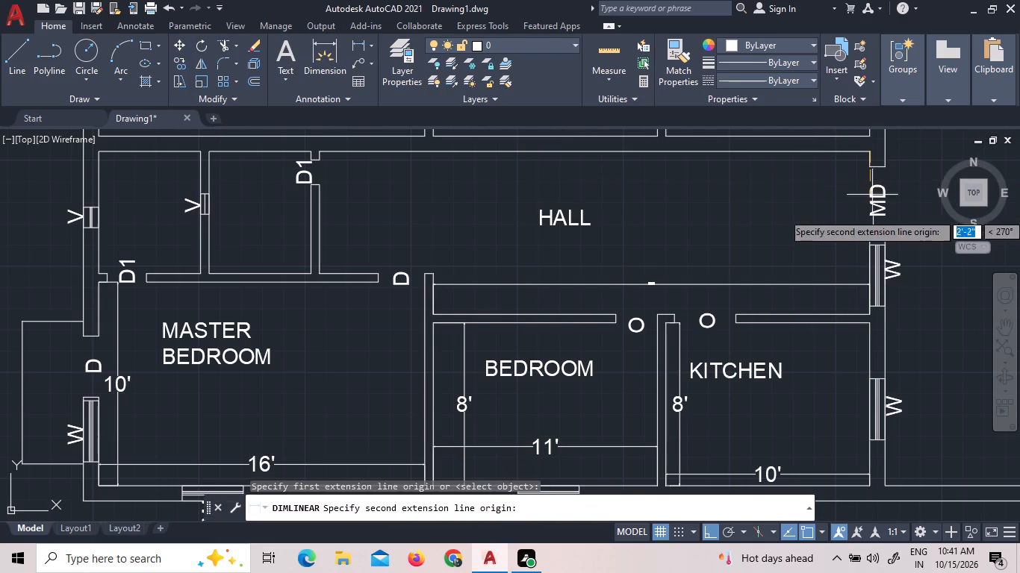
click(871, 314)
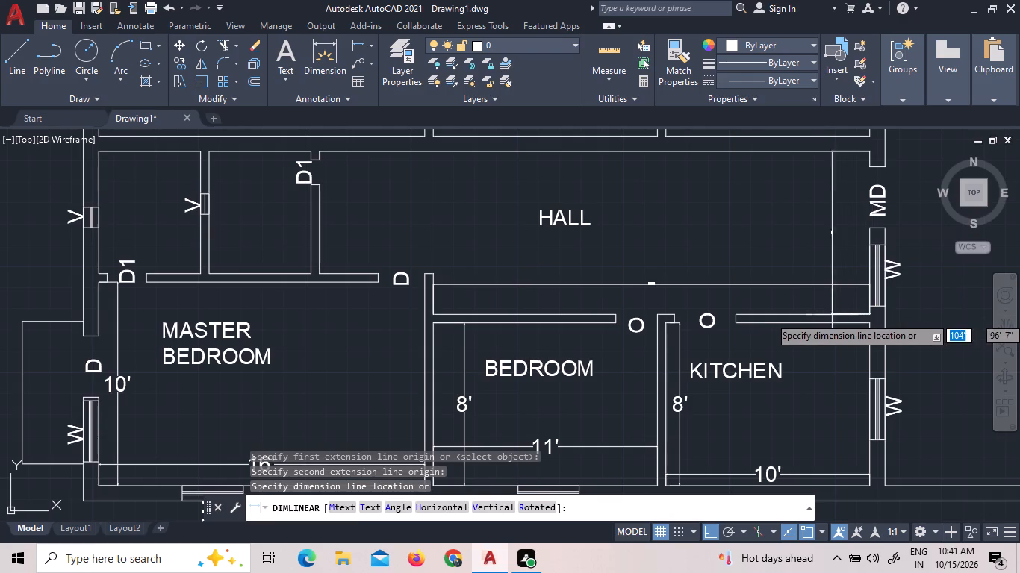
click(810, 321)
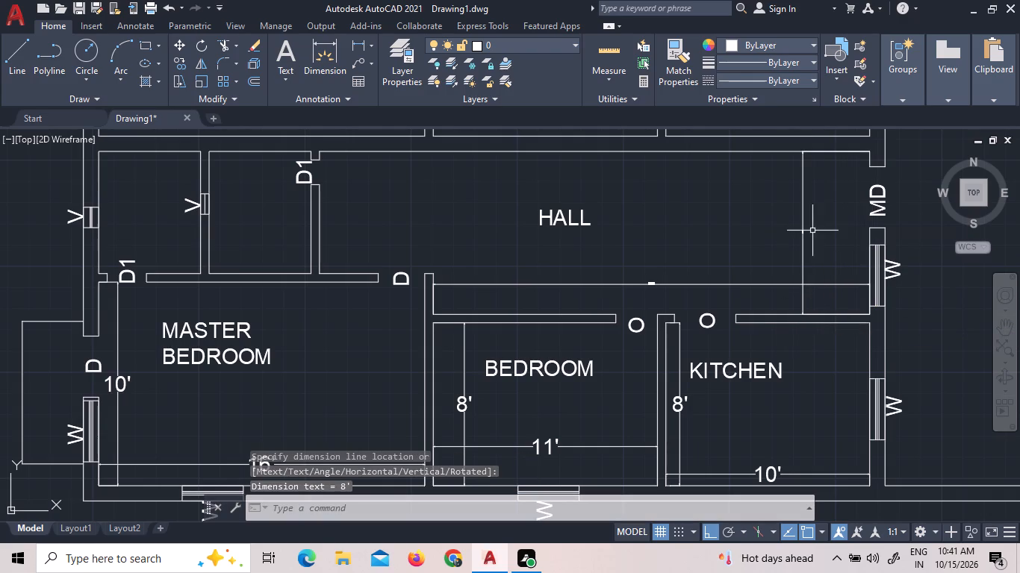
Set the text height of the hall's vertical dimension to 9".
triple_click(802, 232)
double_click(801, 232)
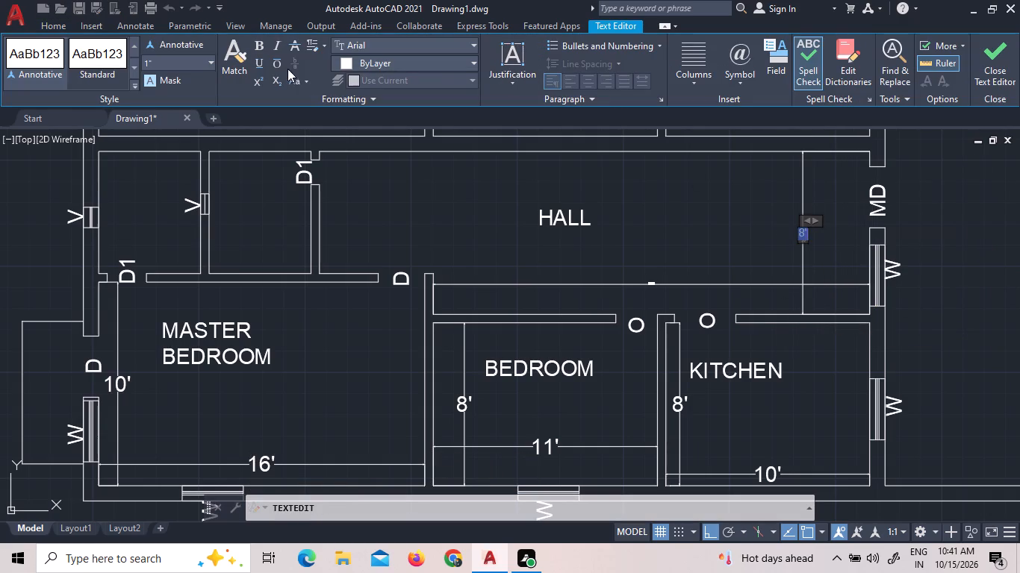
click(210, 63)
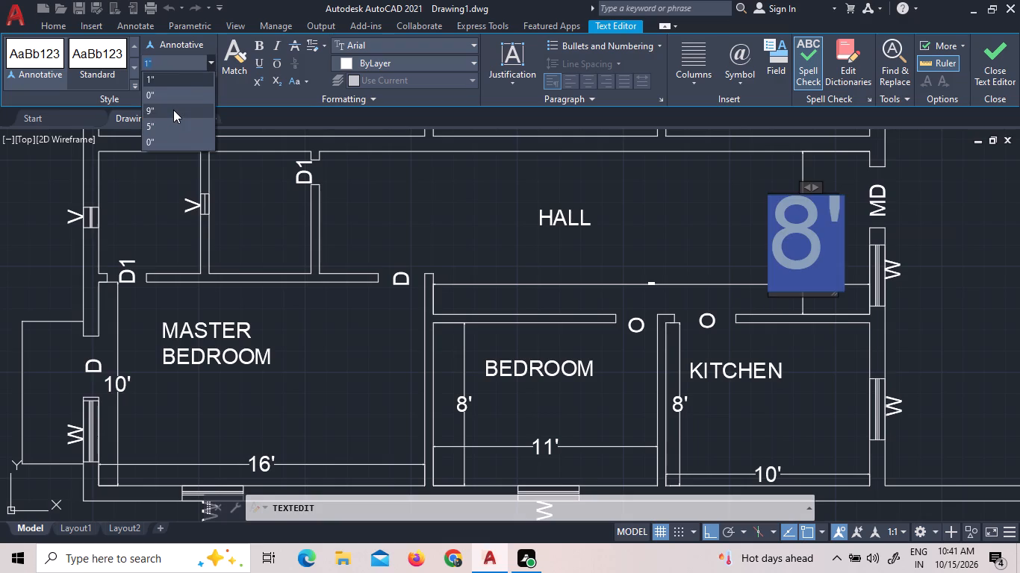
click(170, 106)
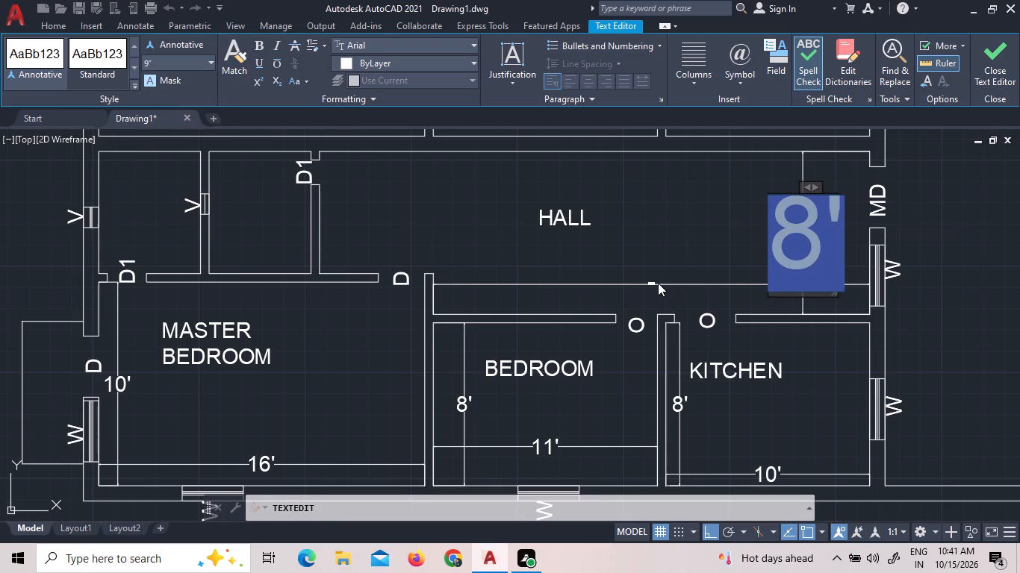
click(658, 283)
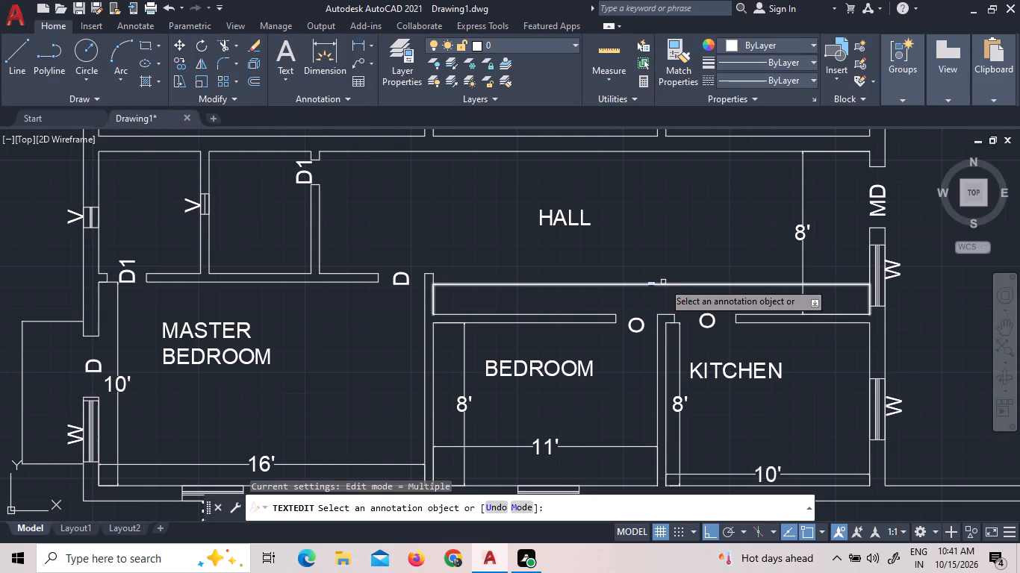
Set the text height of the hall's horizontal dimension to 9".
click(655, 286)
double_click(650, 278)
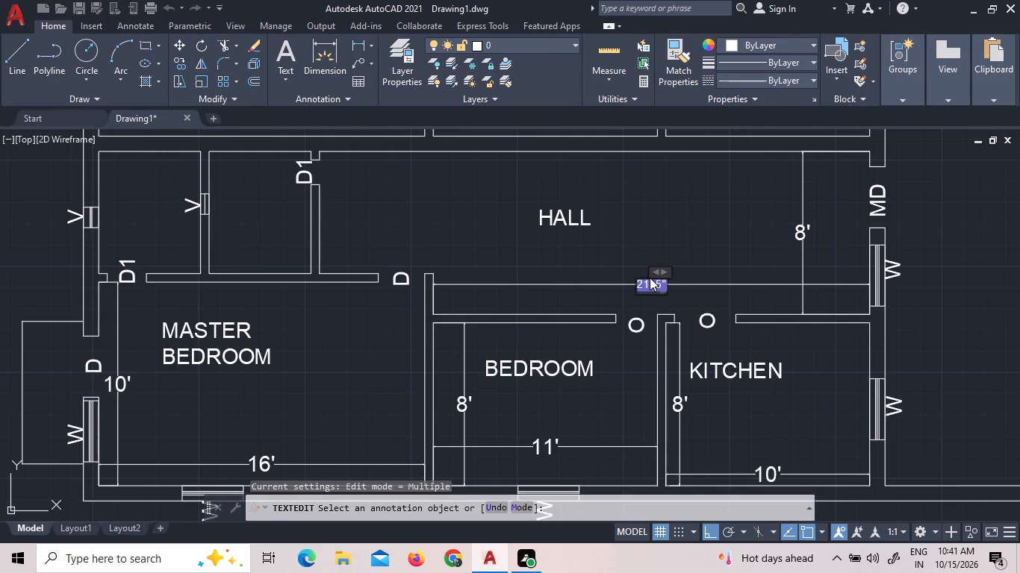
click(652, 286)
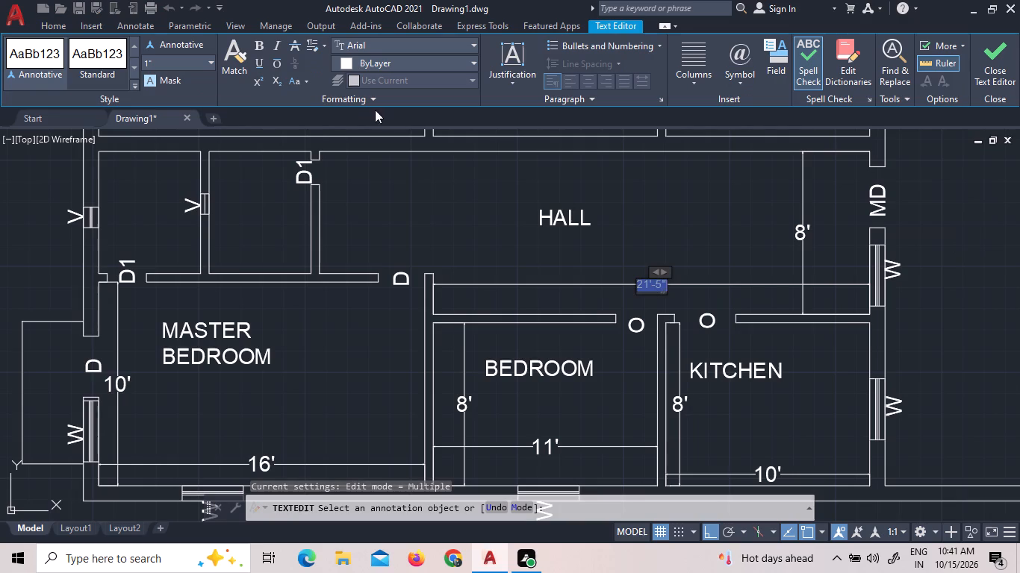
click(211, 58)
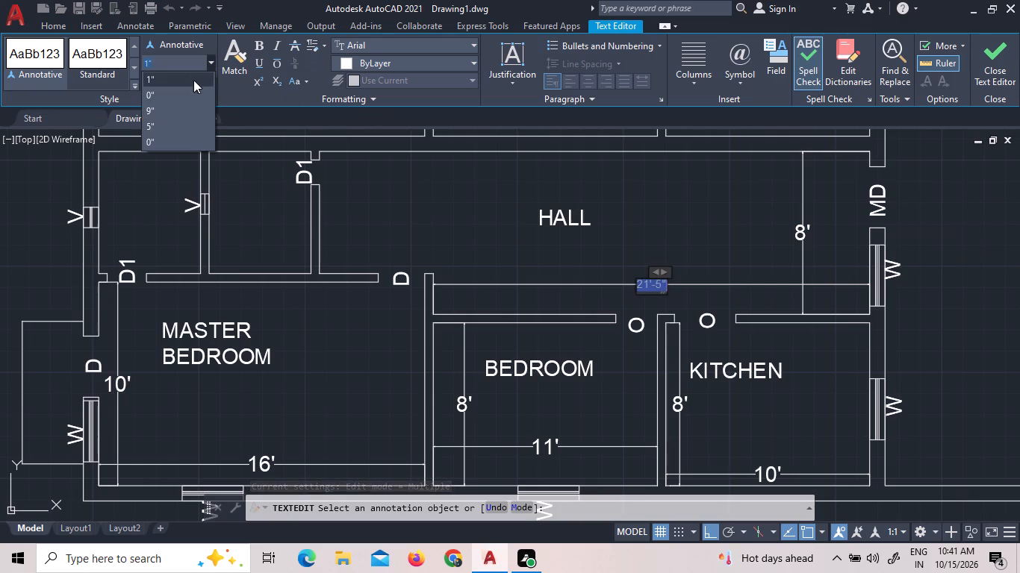
click(170, 106)
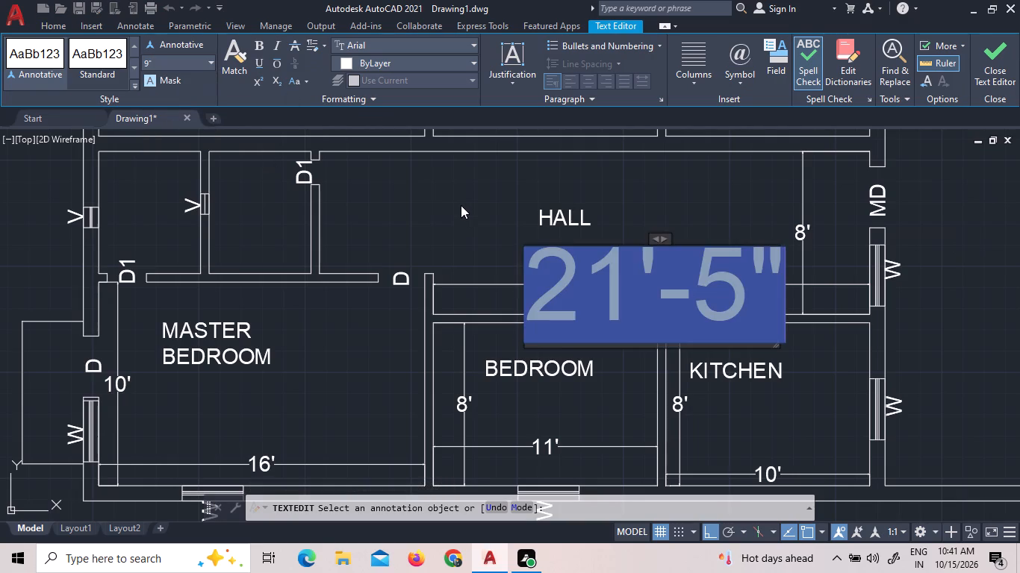
click(461, 205)
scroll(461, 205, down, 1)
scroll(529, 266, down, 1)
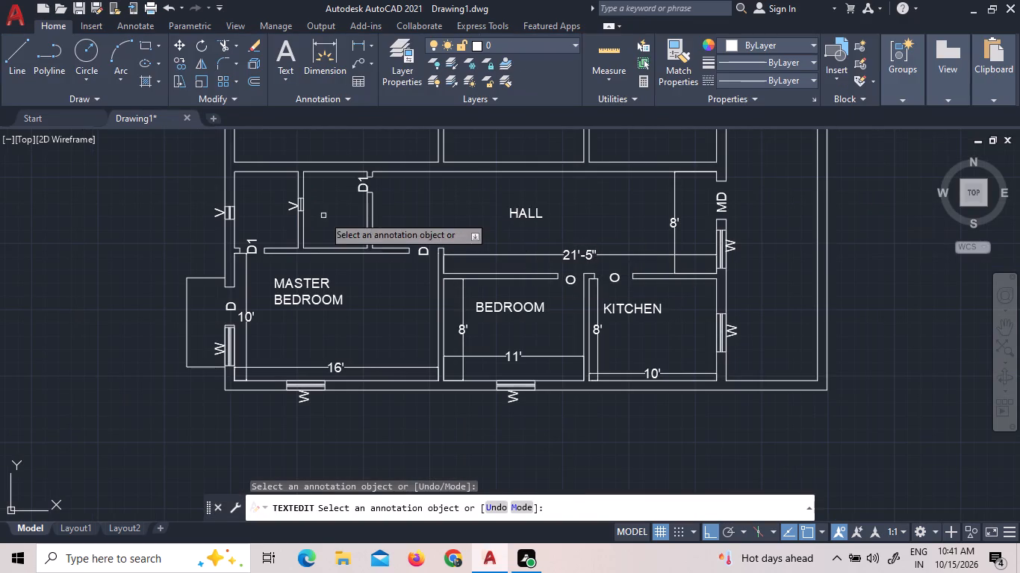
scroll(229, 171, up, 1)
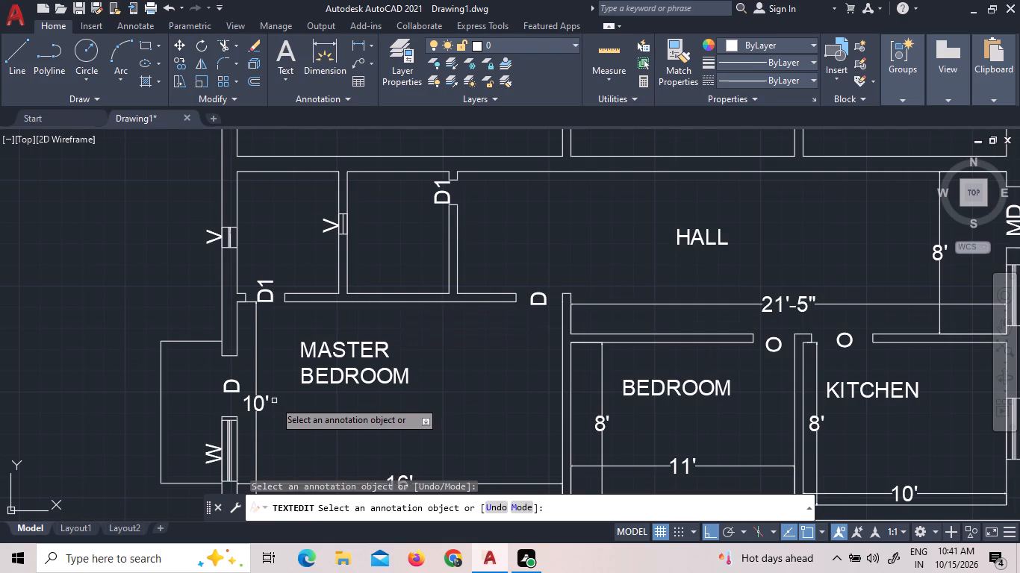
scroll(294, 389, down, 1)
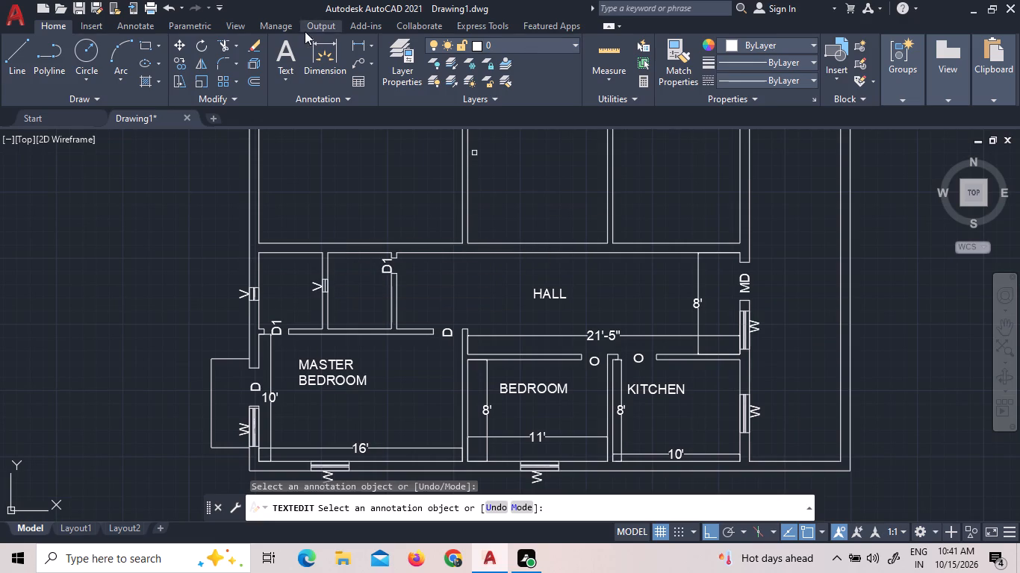
Add a multiline text label "BATH & WC", split over three lines, in the small room at the hall's far left end.
click(291, 49)
scroll(293, 281, up, 2)
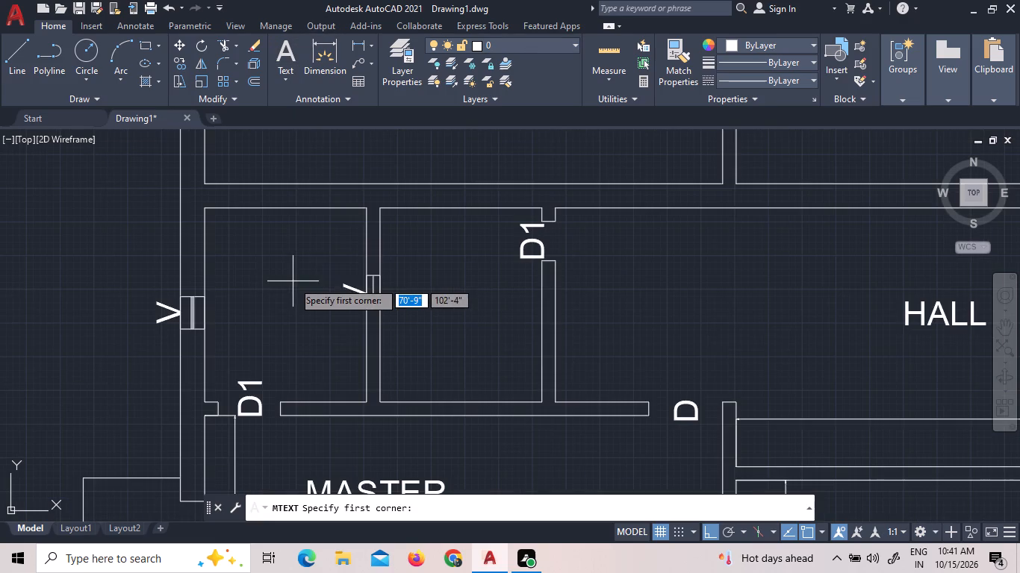
click(231, 220)
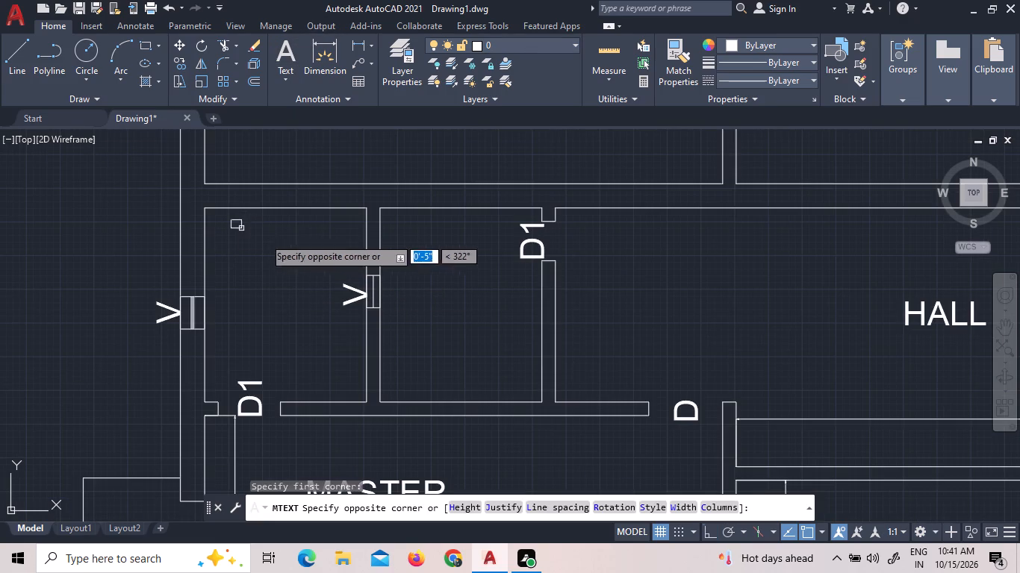
click(310, 251)
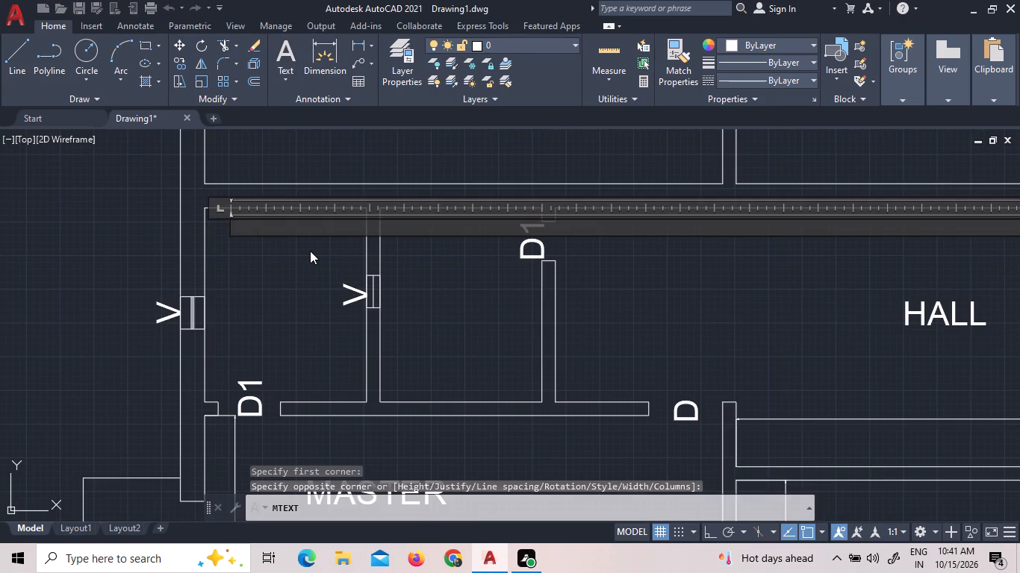
key(b)
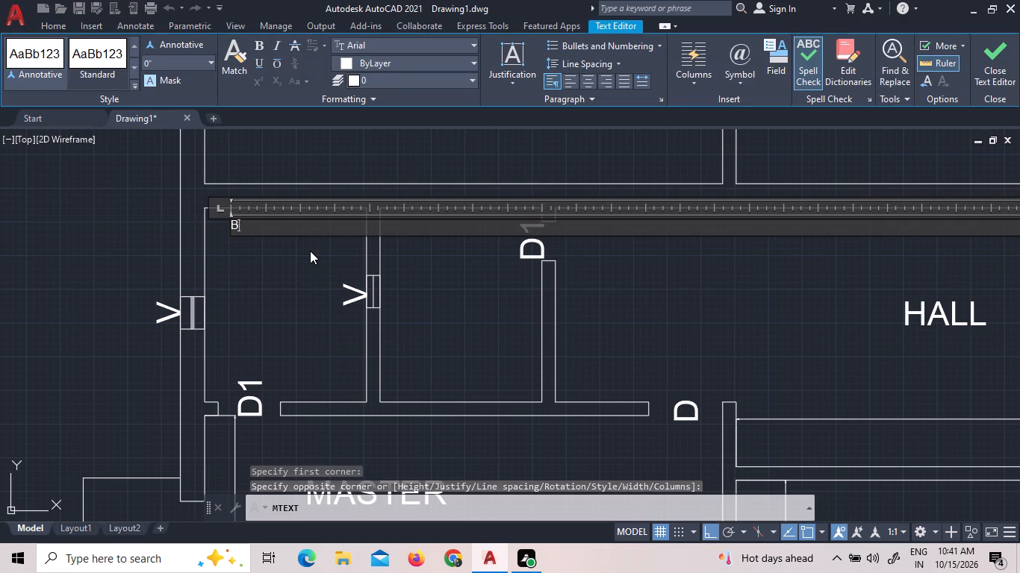
text(ATH)
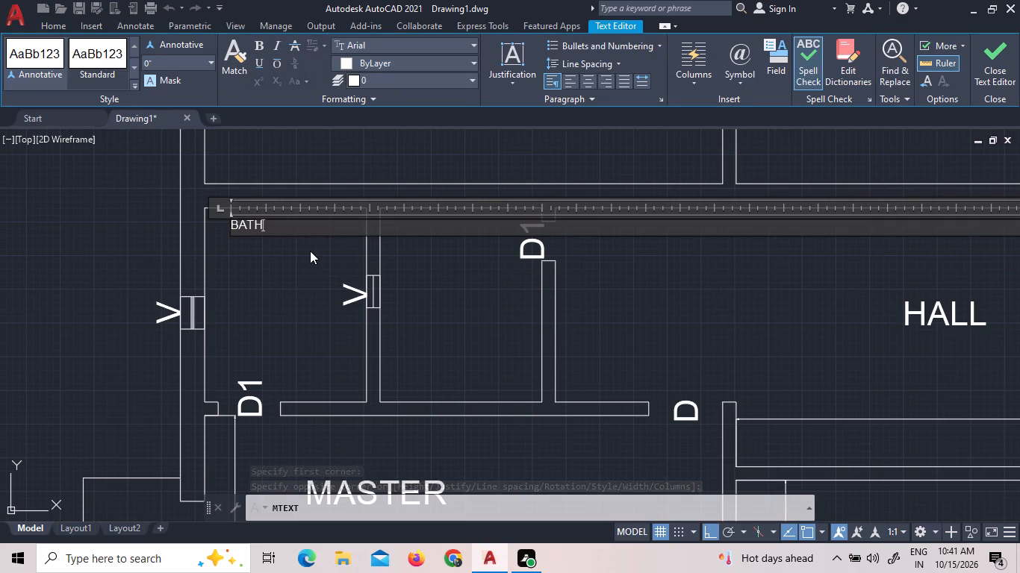
key(space)
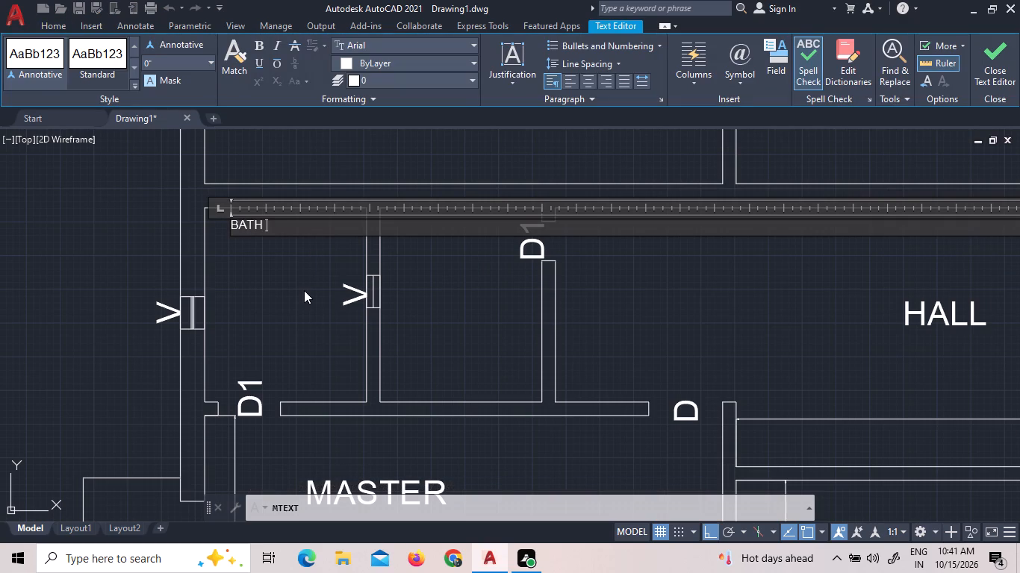
key(shift+ampersand)
key(space)
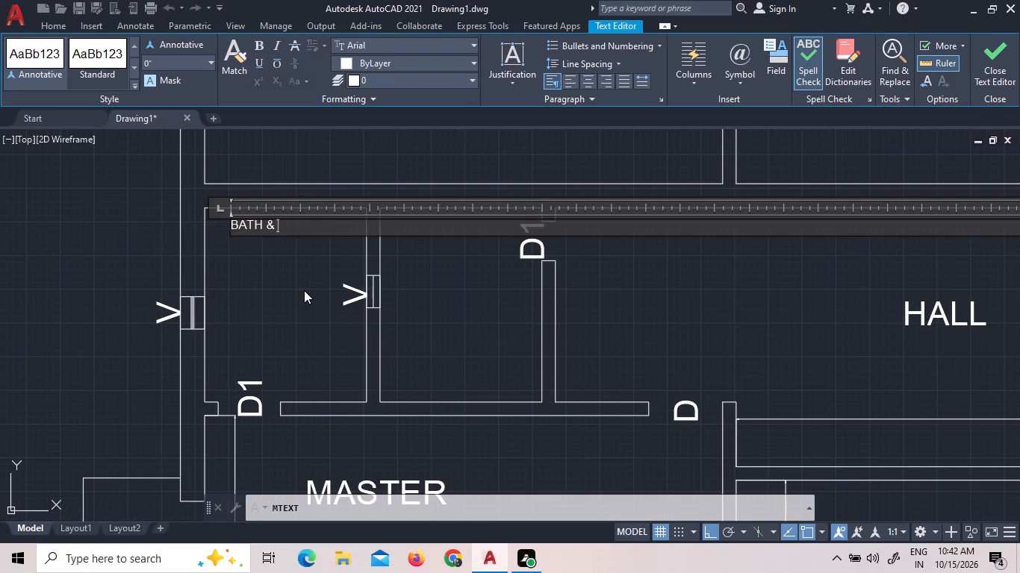
key(w)
key(c)
click(266, 228)
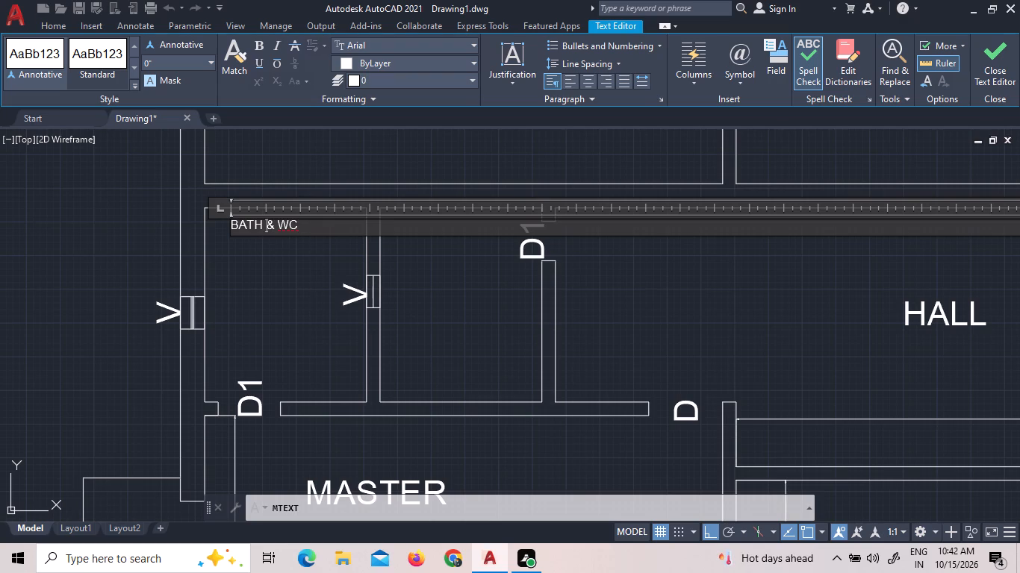
key(Return)
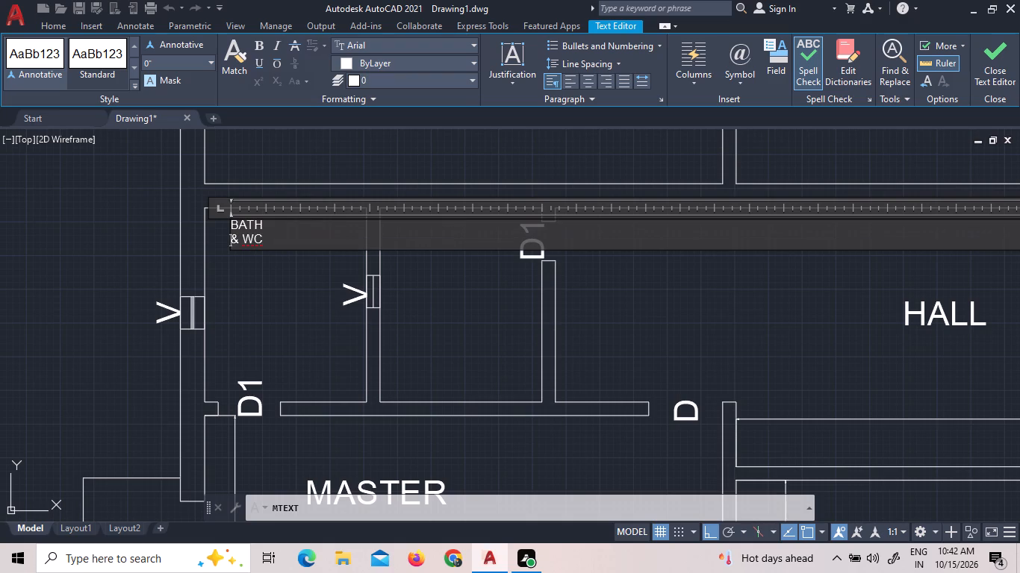
click(240, 234)
key(Return)
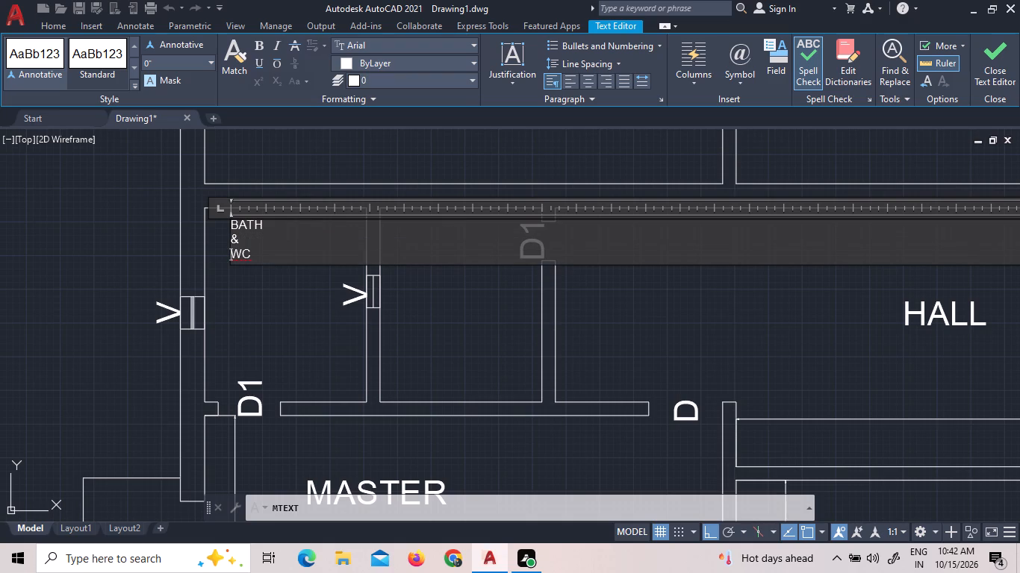
Set the whole BATH & WC label's text height to 9" and finish the text.
click(252, 255)
drag(252, 255, 229, 215)
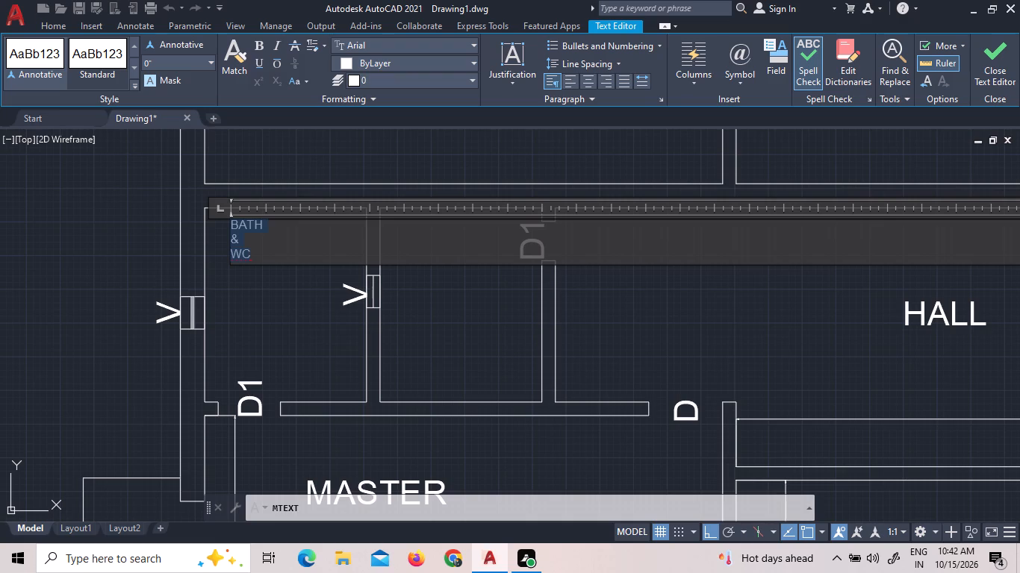
click(209, 63)
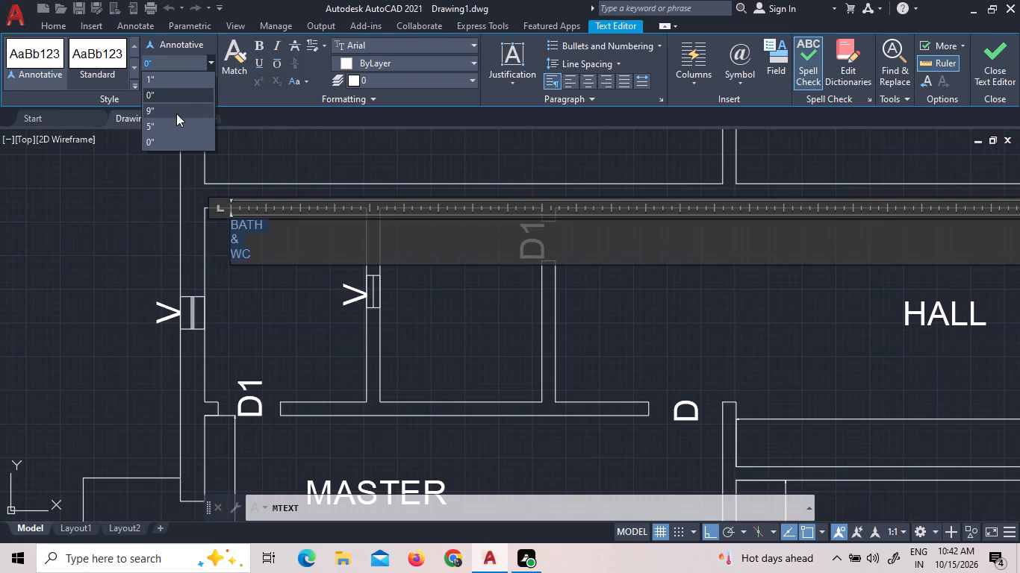
click(176, 113)
click(292, 162)
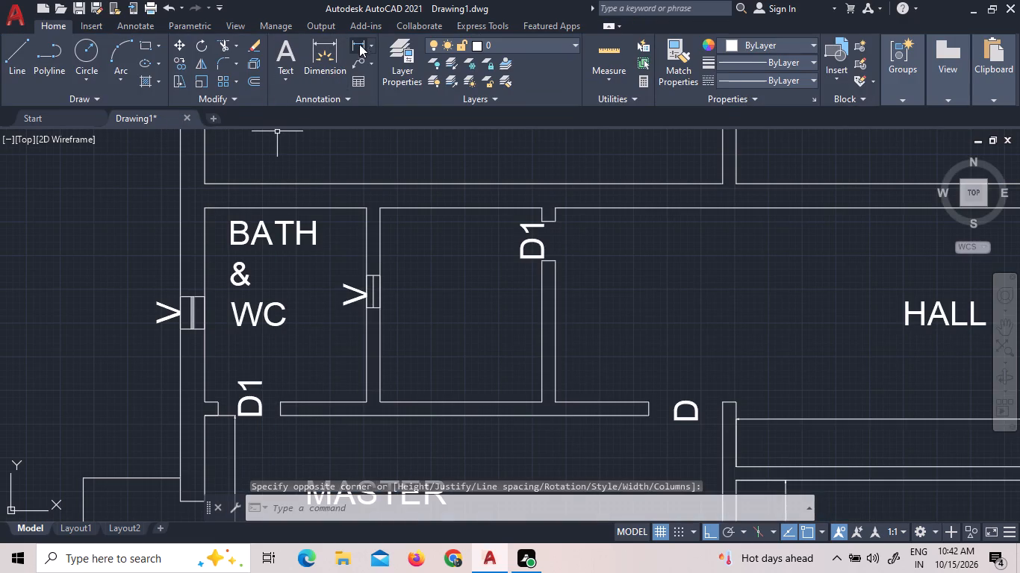
Add a vertical linear dimension between the bath's top and bottom right inner corners, placed just inside the right wall.
click(362, 43)
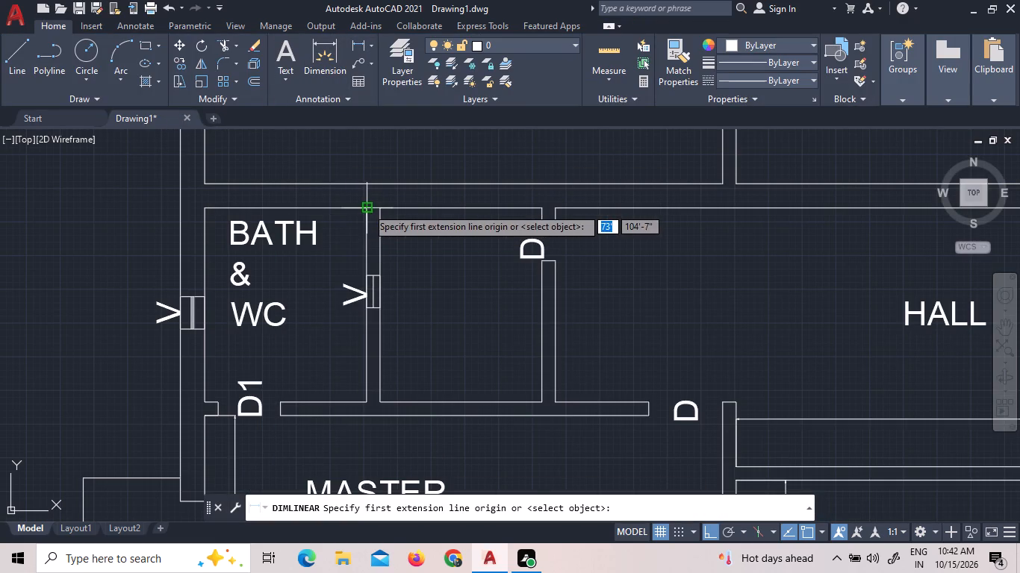
double_click(367, 207)
click(366, 398)
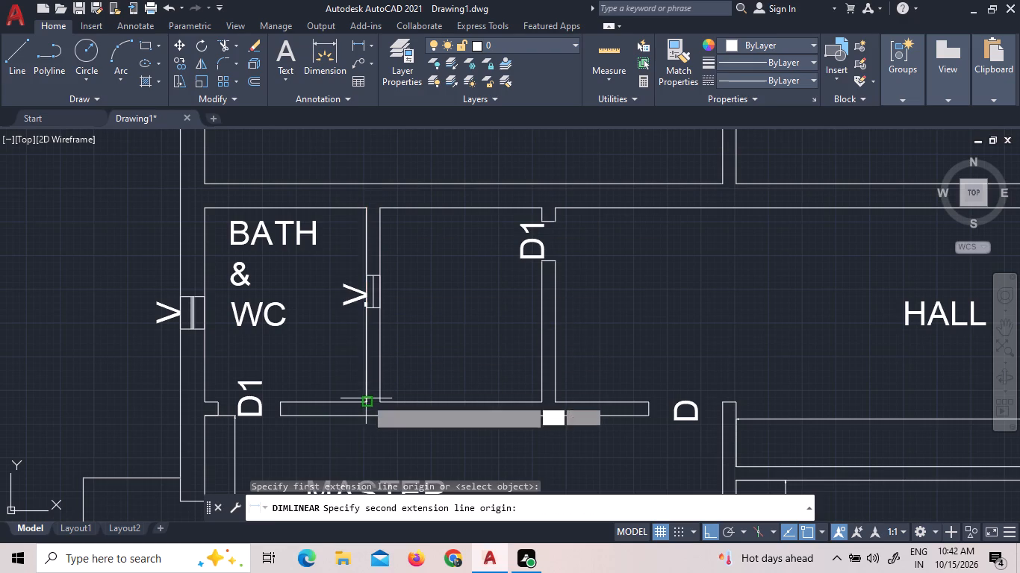
click(340, 398)
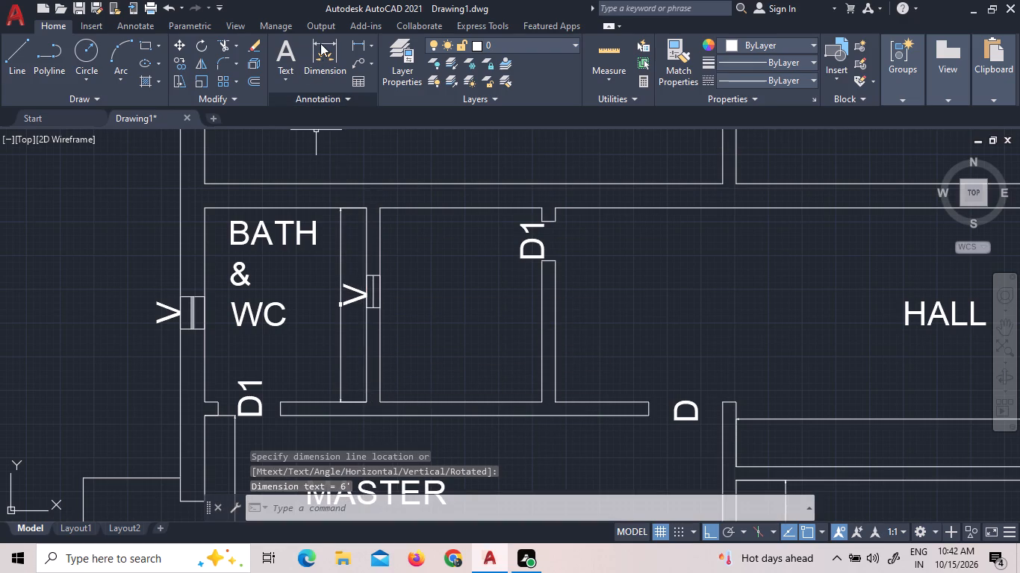
Add a horizontal linear dimension between the bath's bottom left and bottom right inner corners, placed just above the D1 door label.
click(353, 43)
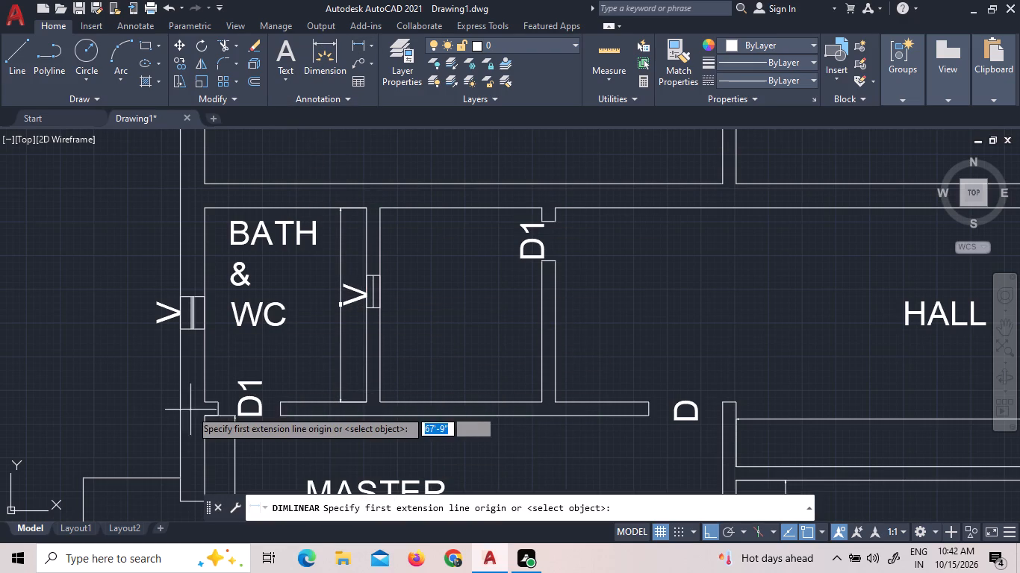
click(202, 402)
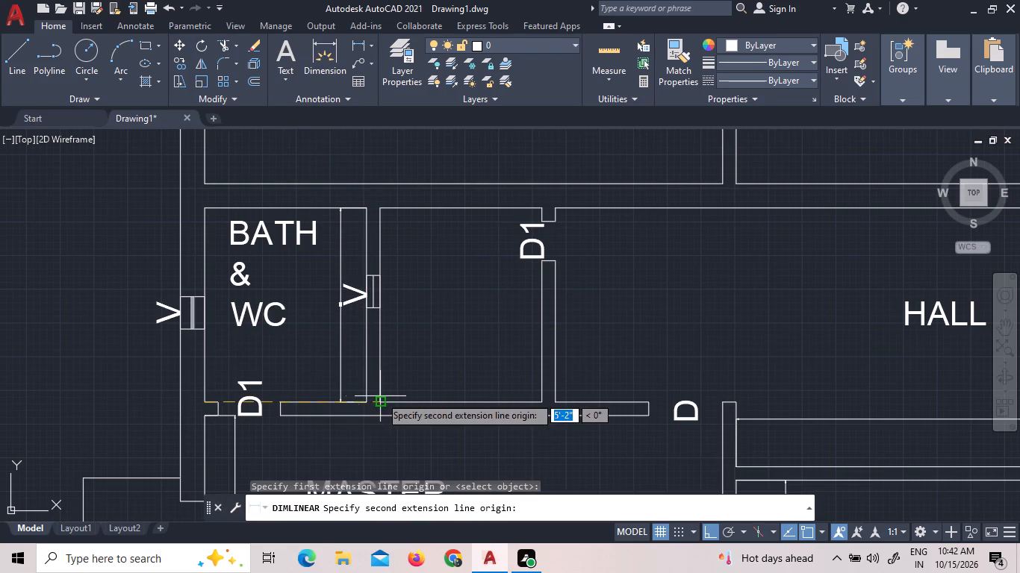
click(367, 404)
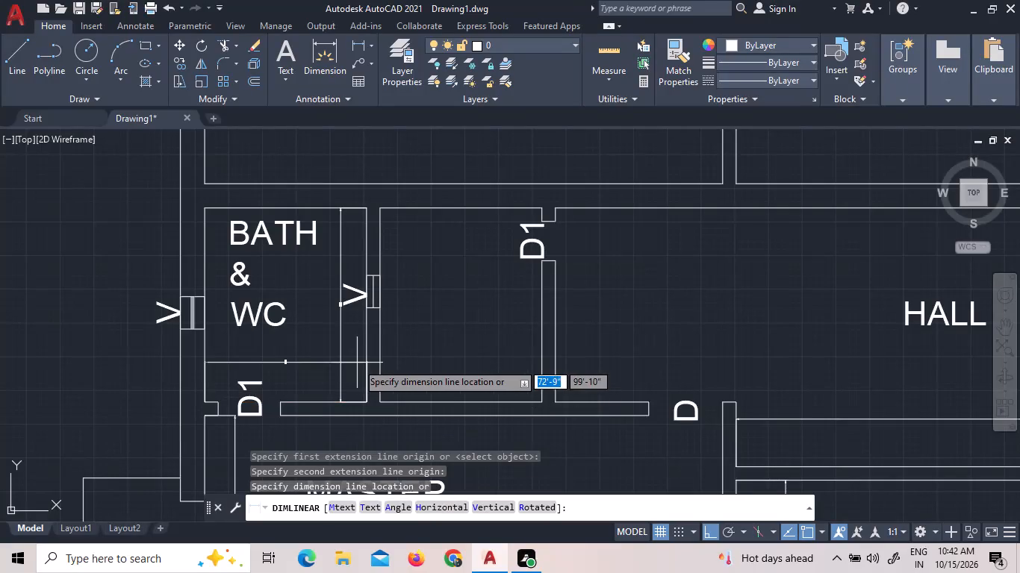
click(357, 363)
Set the text height of the bath's vertical dimension to 9".
scroll(339, 312, up, 3)
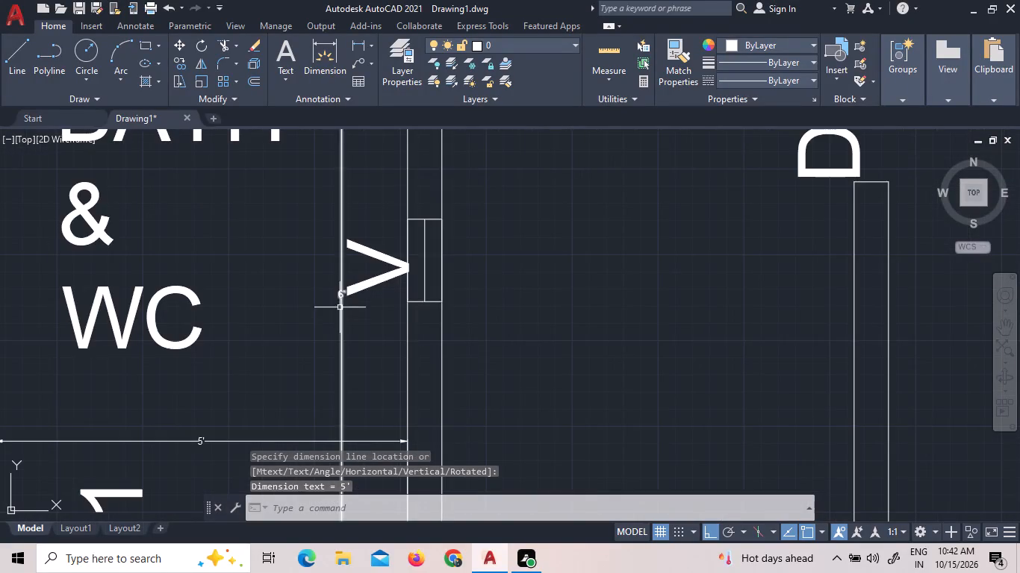
scroll(342, 298, up, 4)
triple_click(333, 295)
triple_click(334, 294)
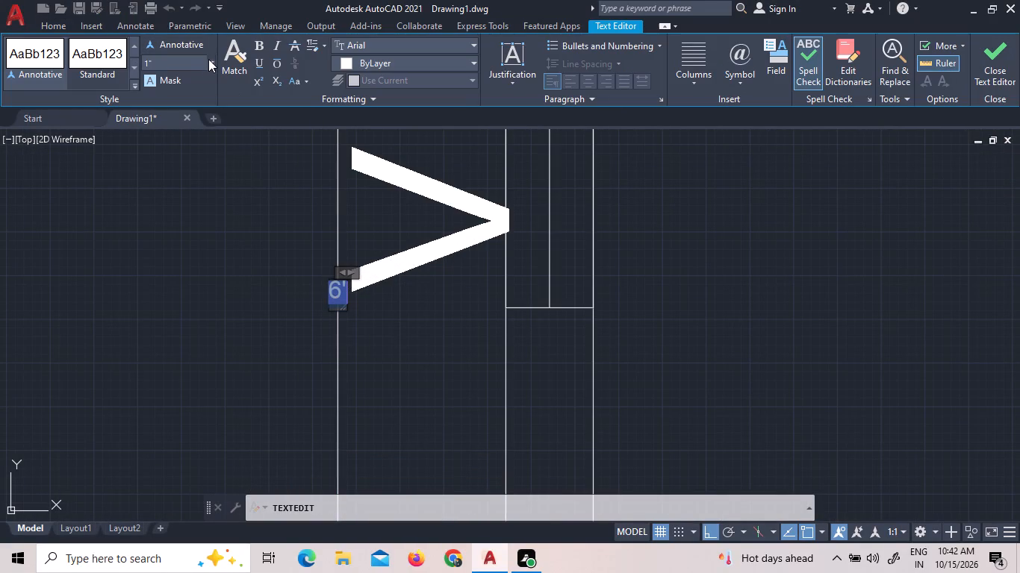
click(208, 63)
click(174, 116)
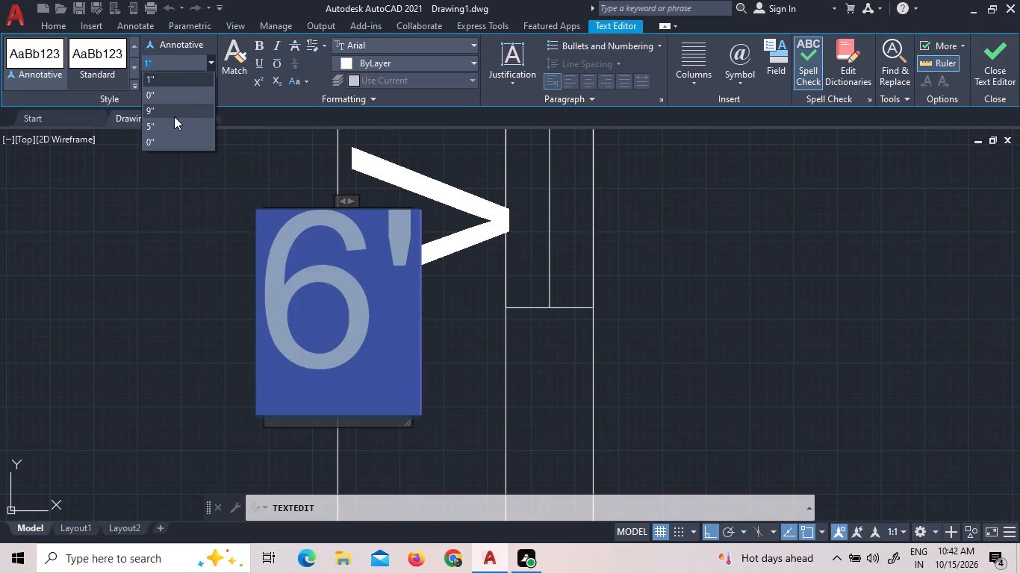
click(305, 170)
Set the text height of the bath's horizontal dimension to 9" and end text editing.
scroll(320, 245, down, 6)
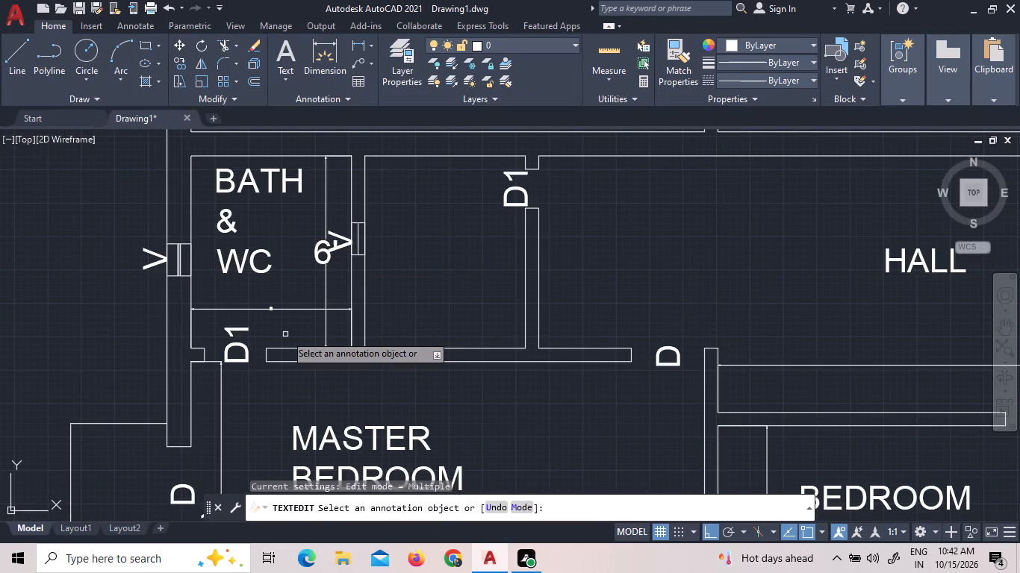
scroll(273, 305, up, 7)
double_click(260, 319)
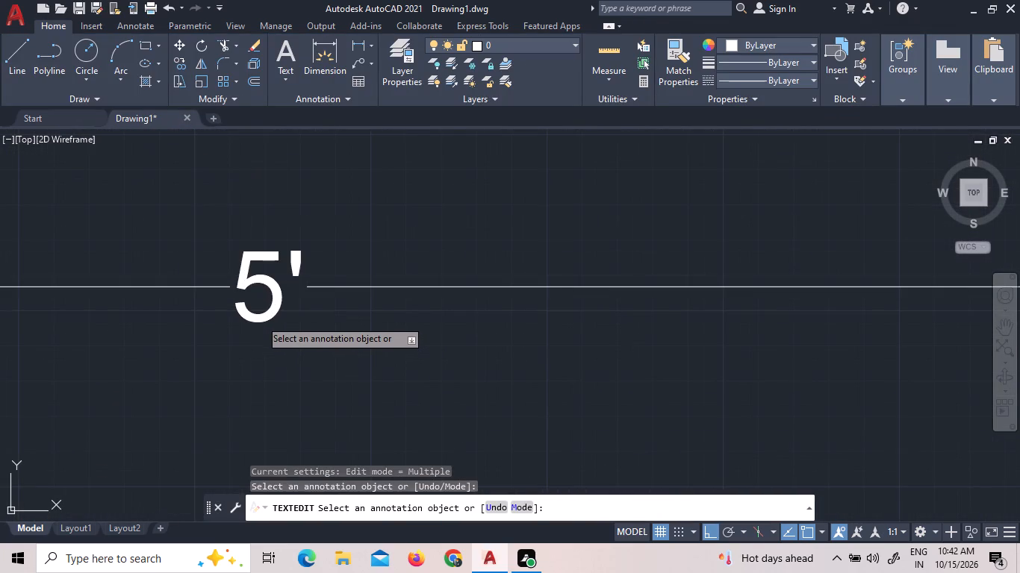
right_click(277, 276)
click(308, 281)
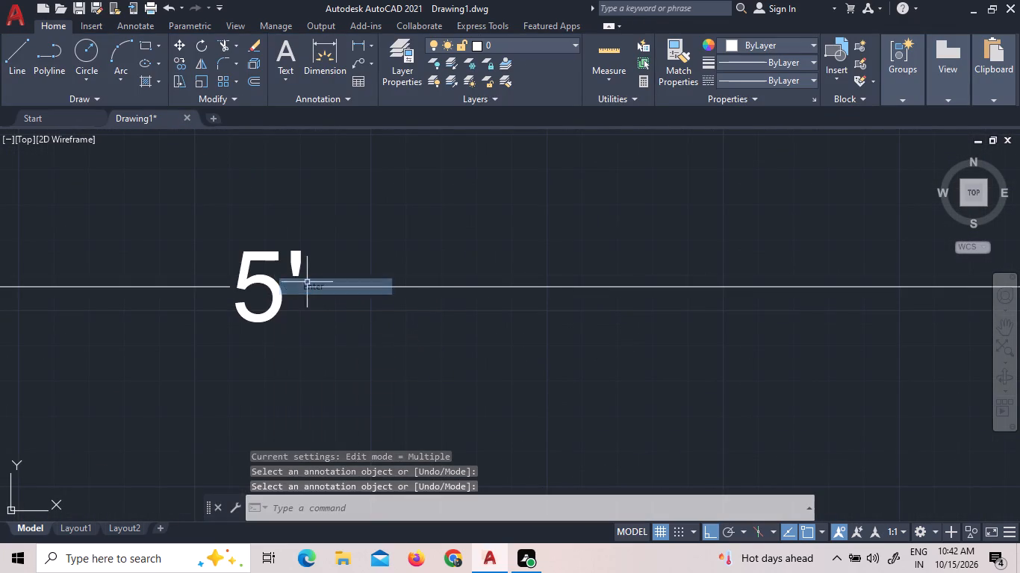
triple_click(266, 283)
triple_click(266, 283)
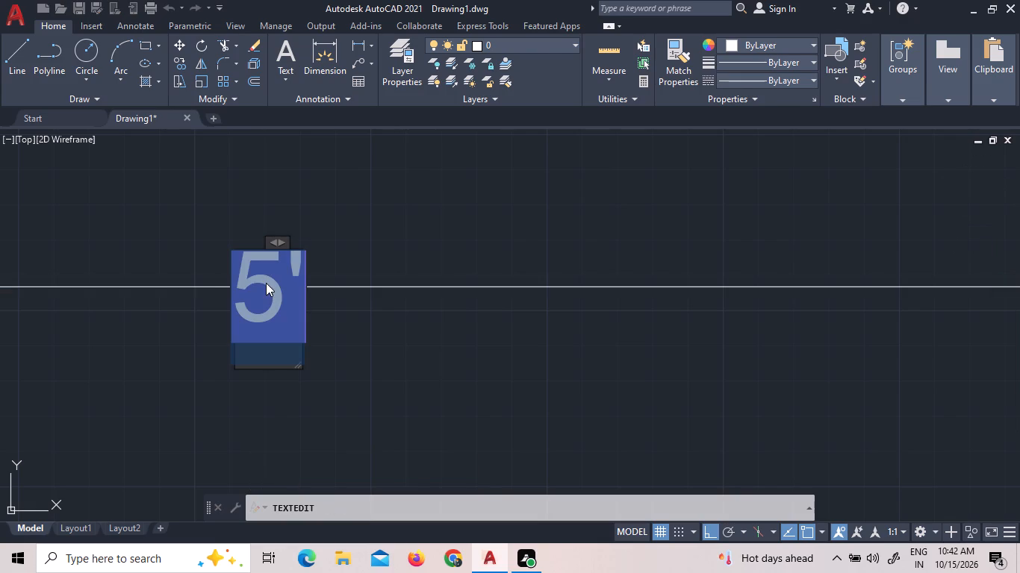
click(207, 60)
click(178, 112)
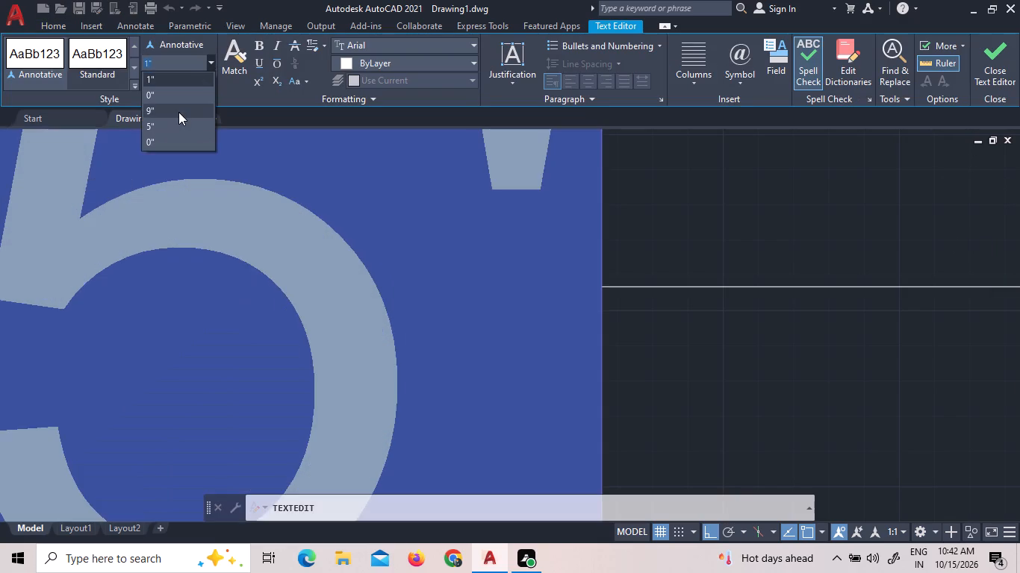
click(733, 216)
scroll(701, 265, down, 7)
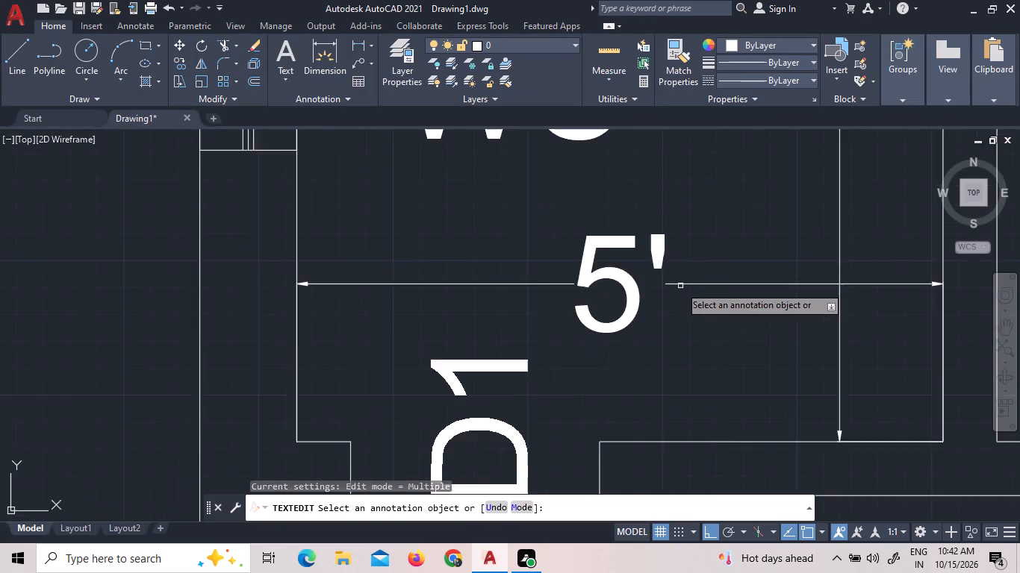
scroll(679, 286, down, 4)
middle_drag(781, 263, 557, 272)
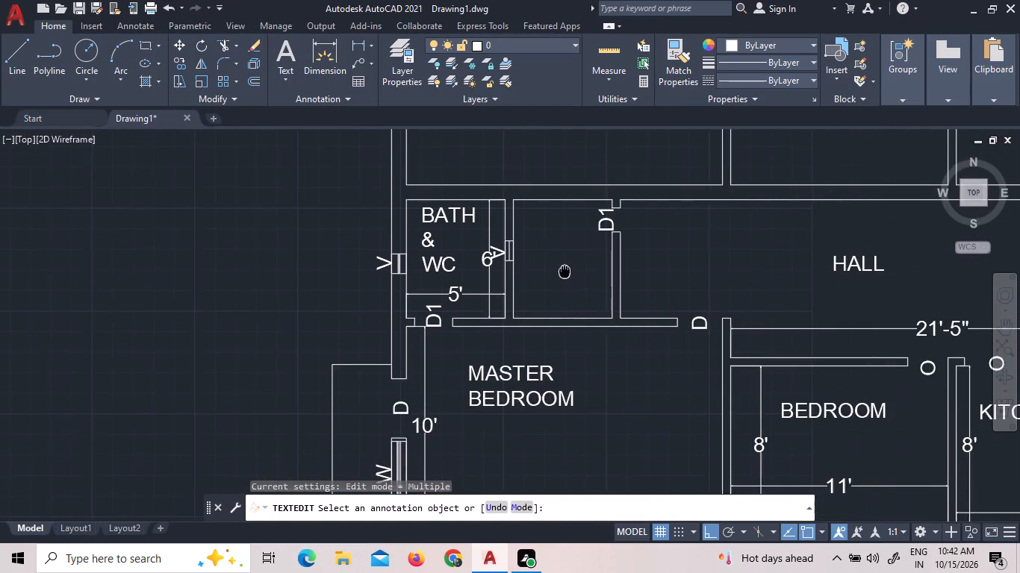
middle_drag(557, 272, 535, 272)
right_click(441, 305)
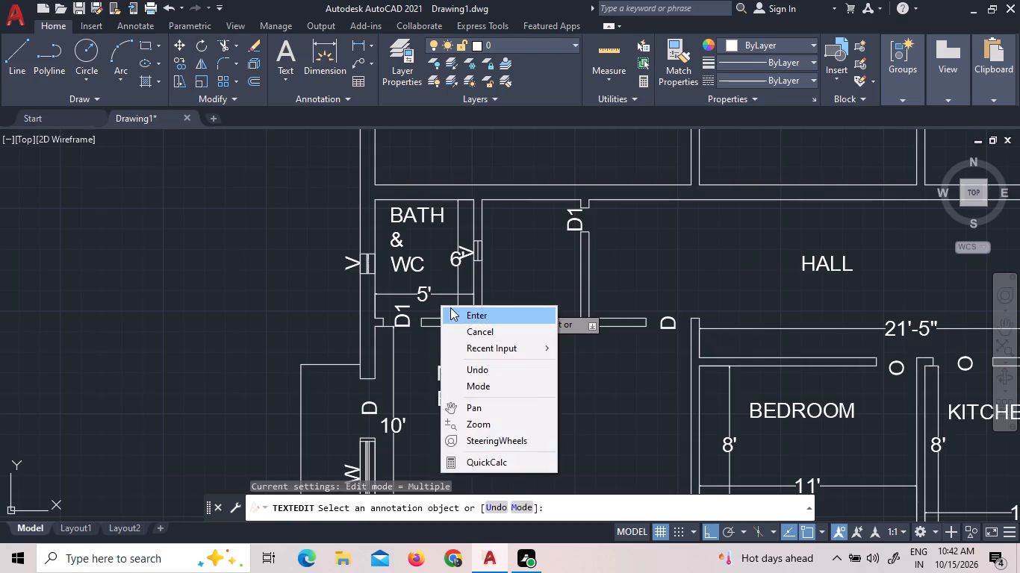
click(450, 307)
click(445, 274)
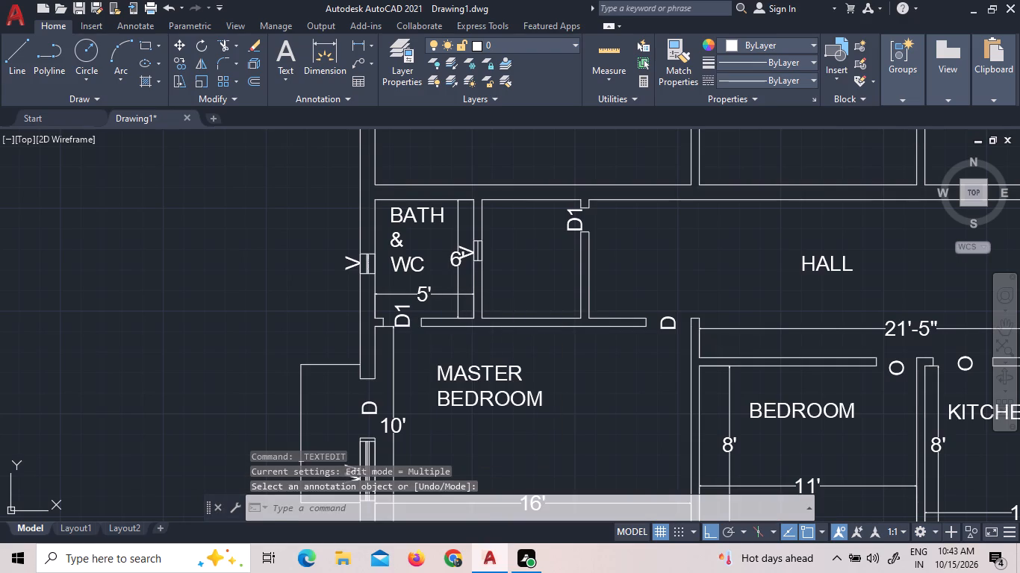
Copy the left bath's BATH & WC label into the adjoining small room to its right.
click(393, 214)
right_click(393, 214)
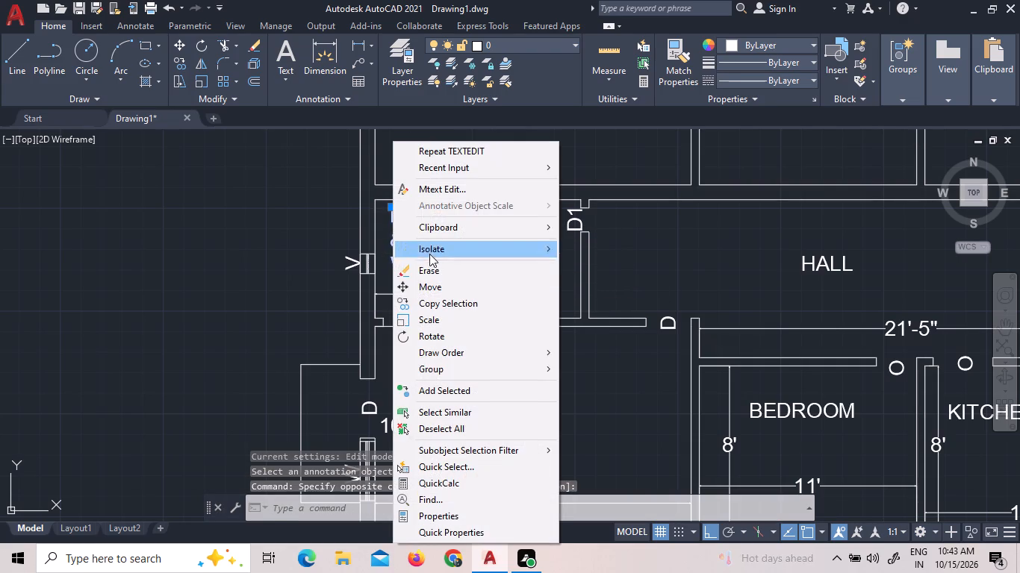
double_click(443, 304)
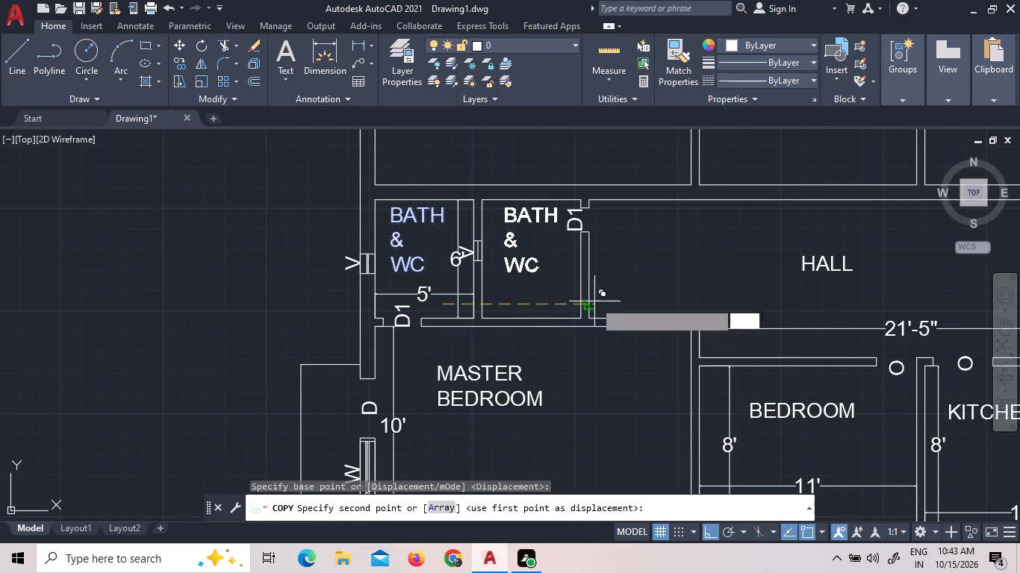
click(557, 323)
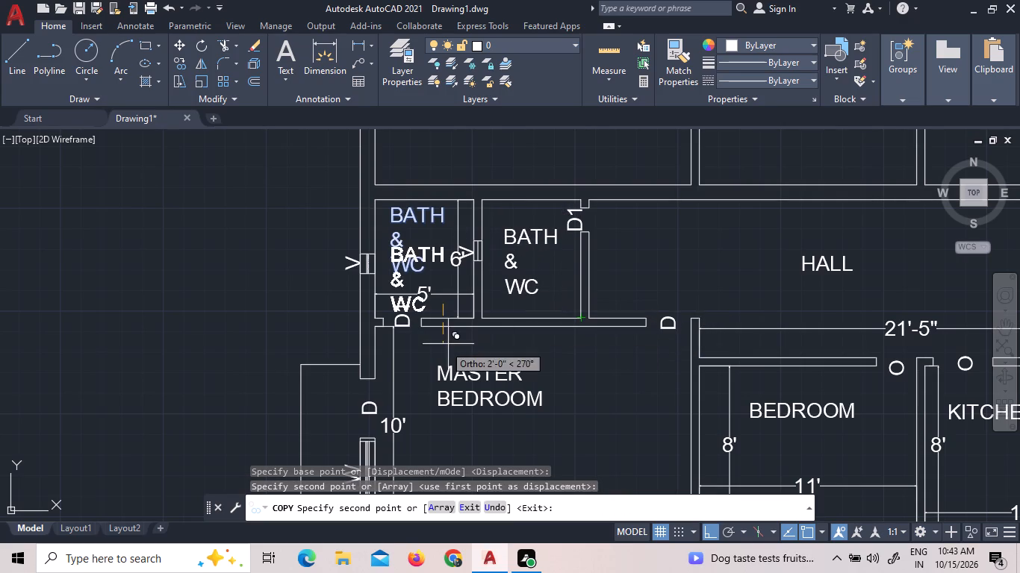
key(Escape)
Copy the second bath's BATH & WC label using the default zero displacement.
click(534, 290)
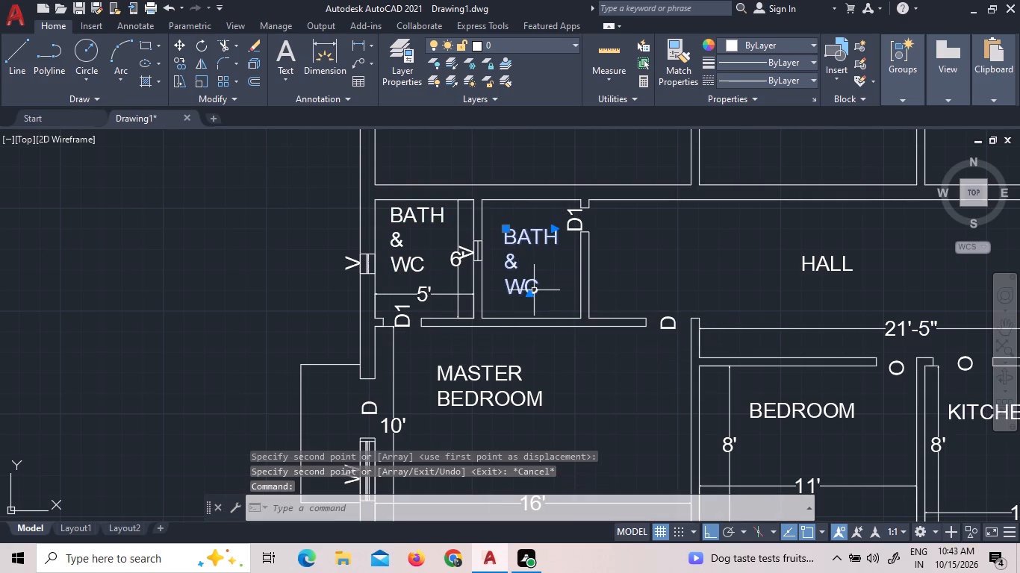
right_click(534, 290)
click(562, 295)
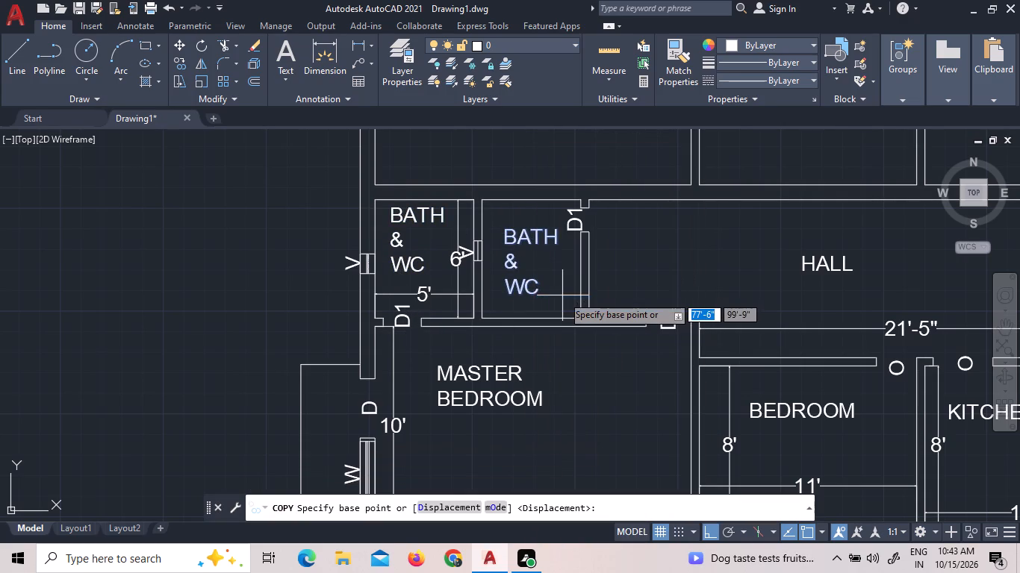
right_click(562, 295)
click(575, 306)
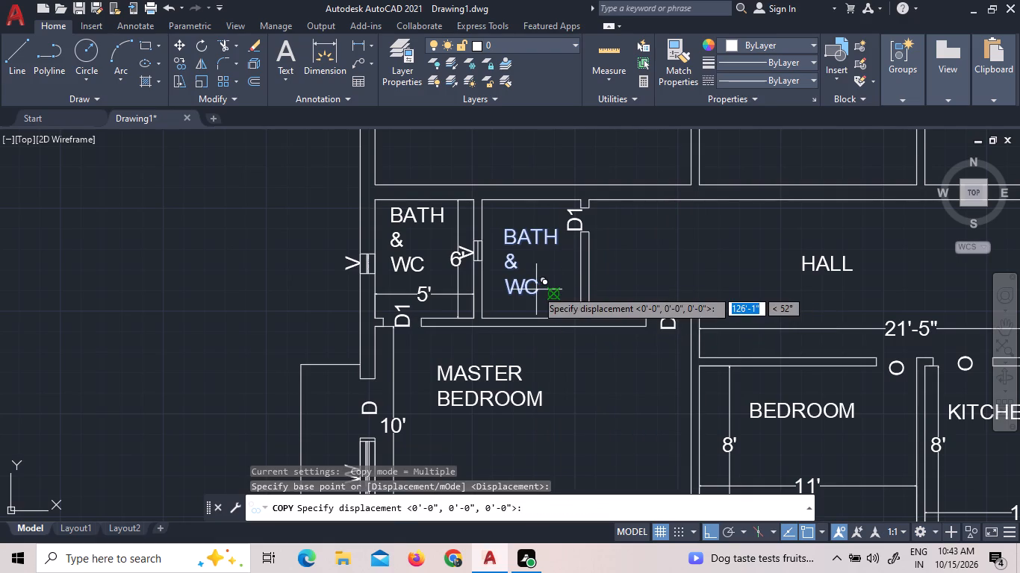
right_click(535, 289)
Move one BATH & WC label straight up towards the top wall of the second bath.
click(517, 286)
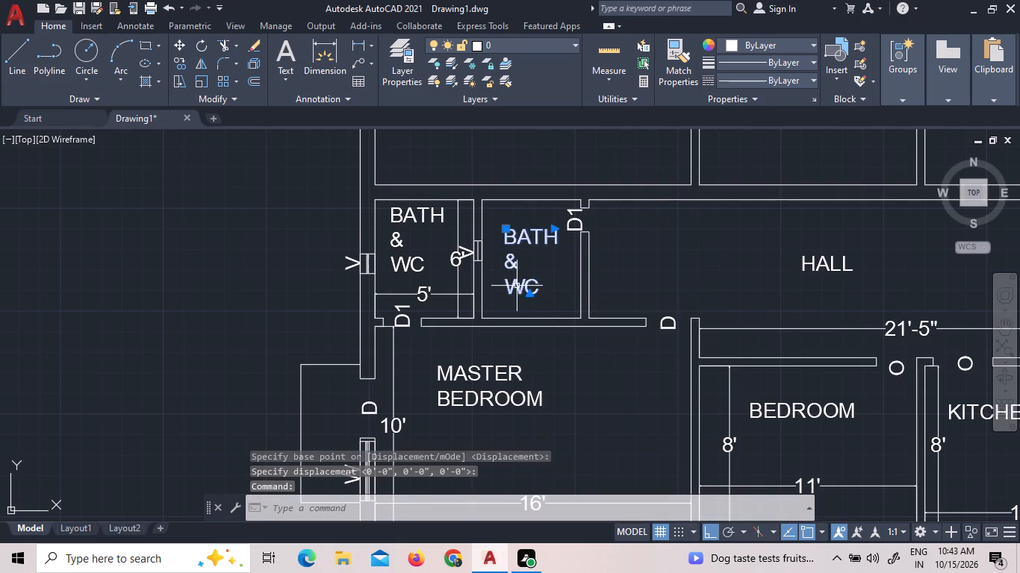
right_click(517, 286)
click(566, 291)
click(554, 283)
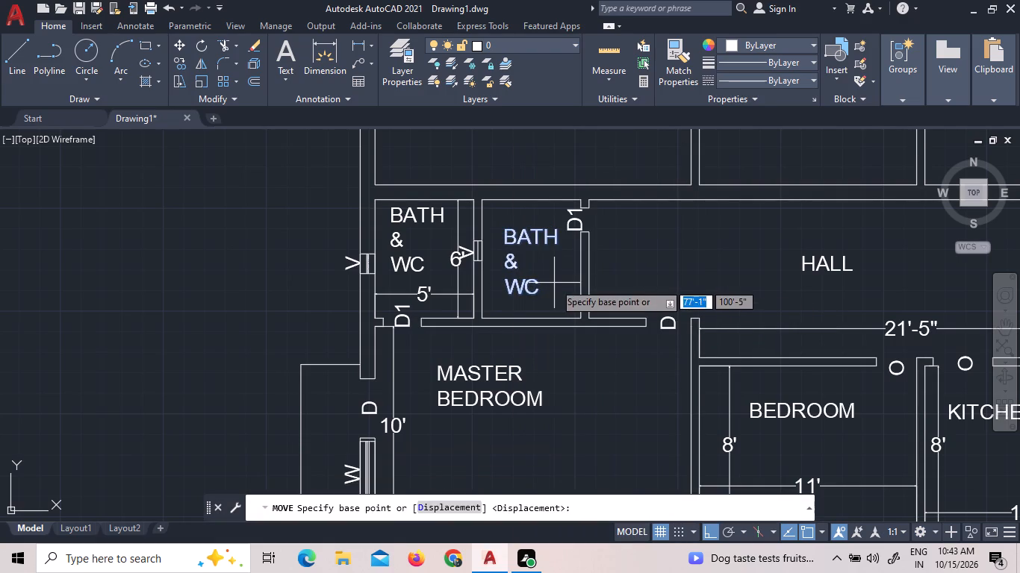
click(533, 257)
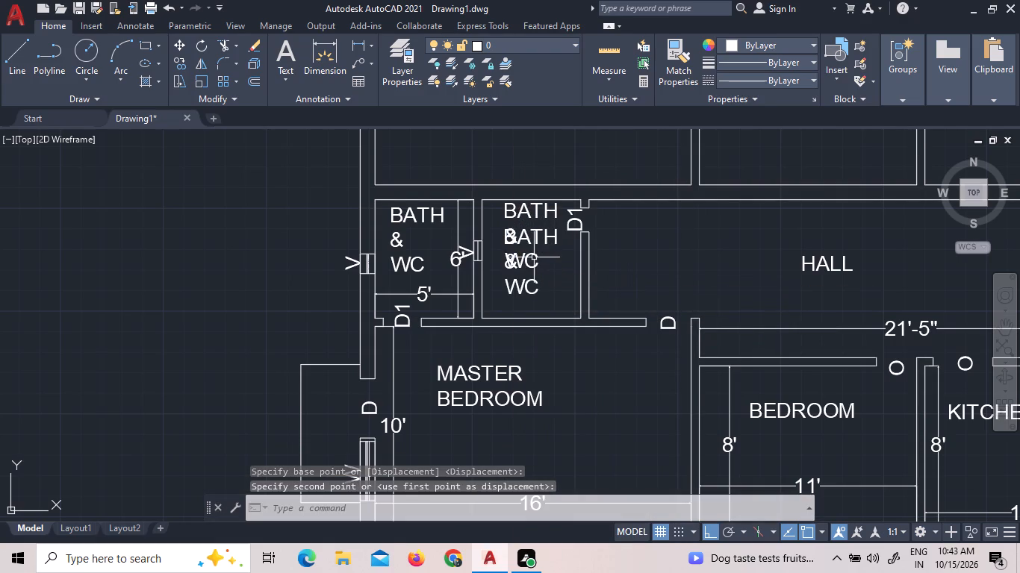
key(Escape)
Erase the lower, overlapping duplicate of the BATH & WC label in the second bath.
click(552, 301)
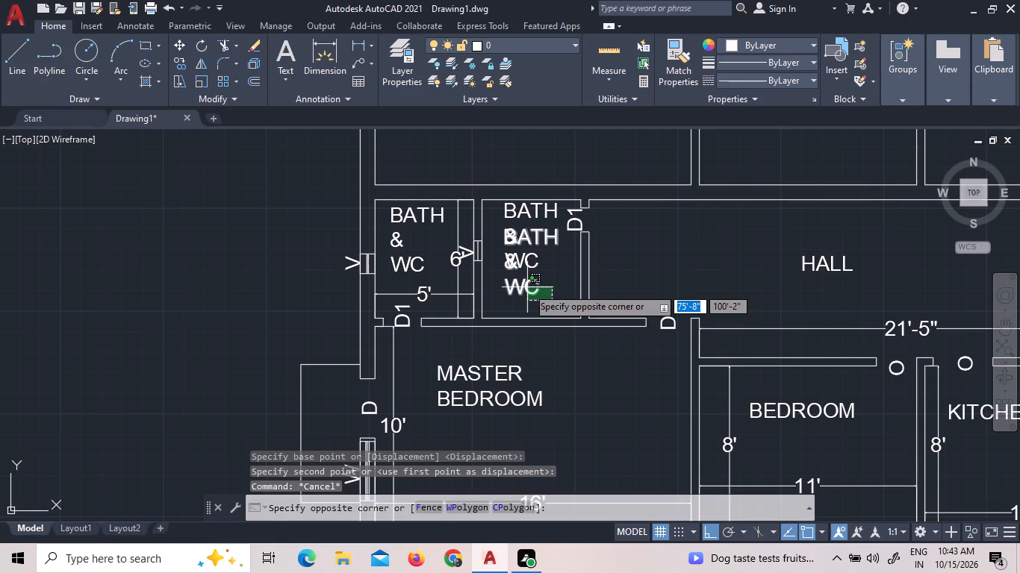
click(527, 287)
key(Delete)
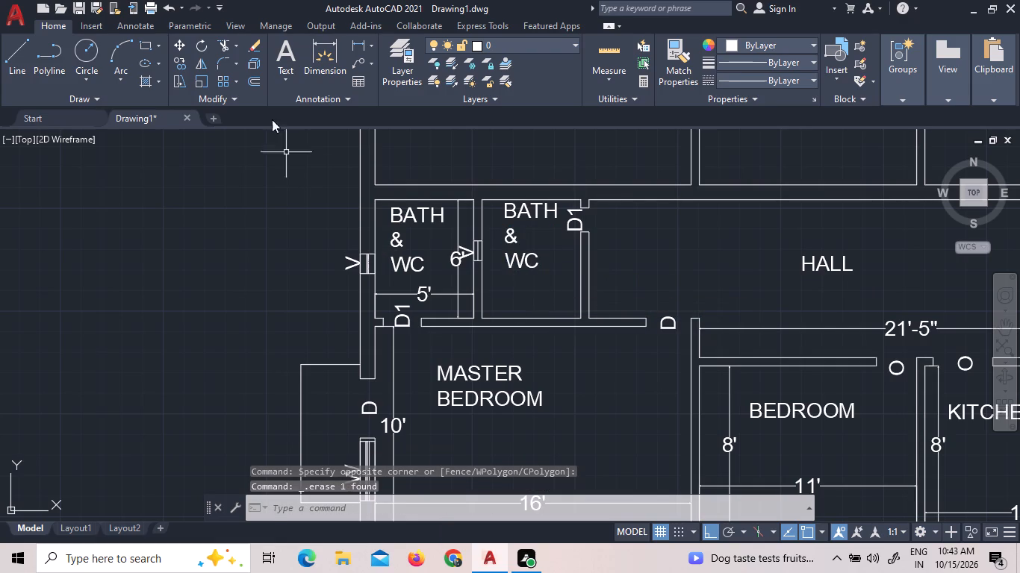
Add a vertical linear dimension between the second bath's top and bottom right inner corners, placed just inside its right wall.
click(355, 45)
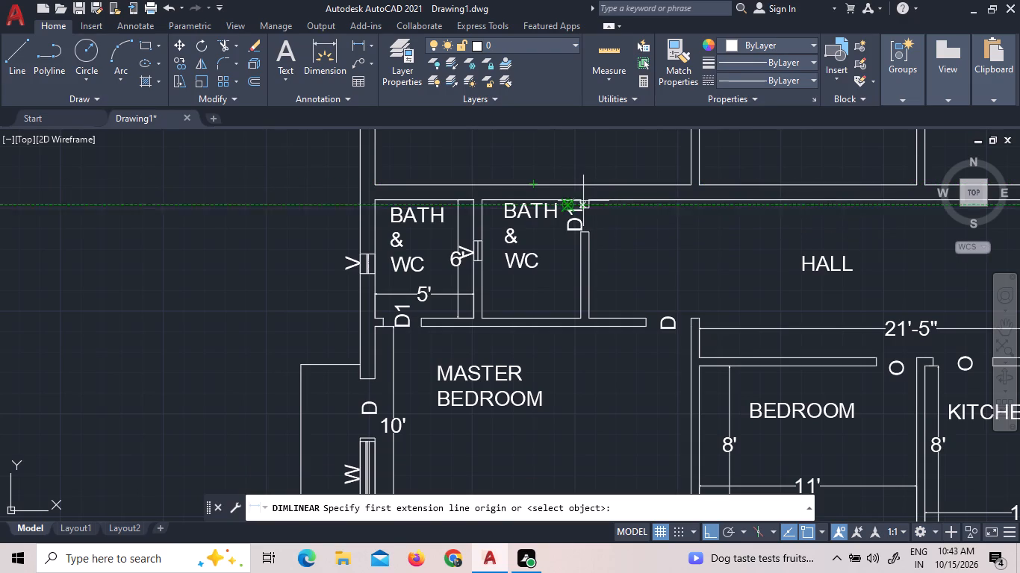
click(582, 200)
click(582, 319)
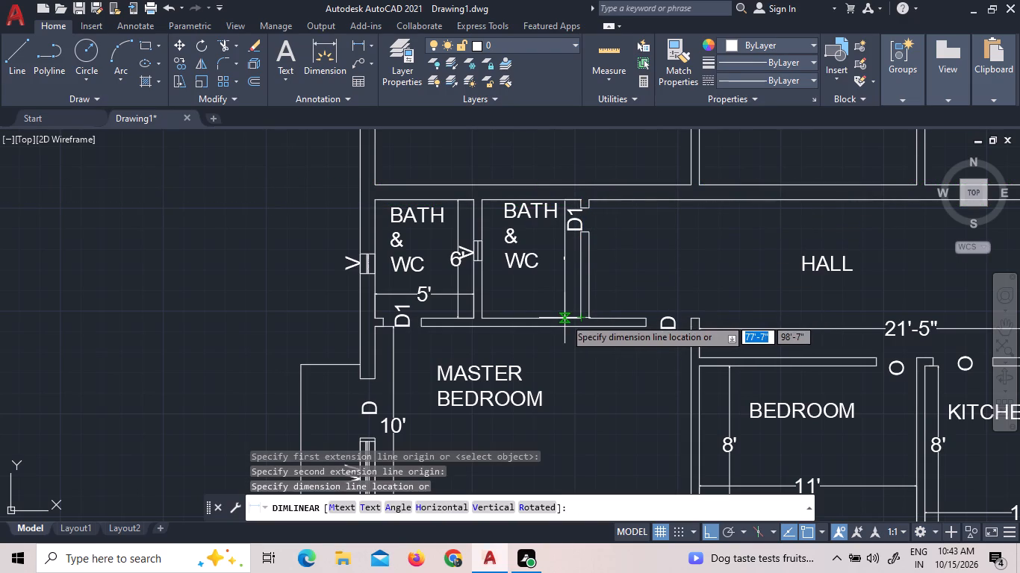
click(565, 318)
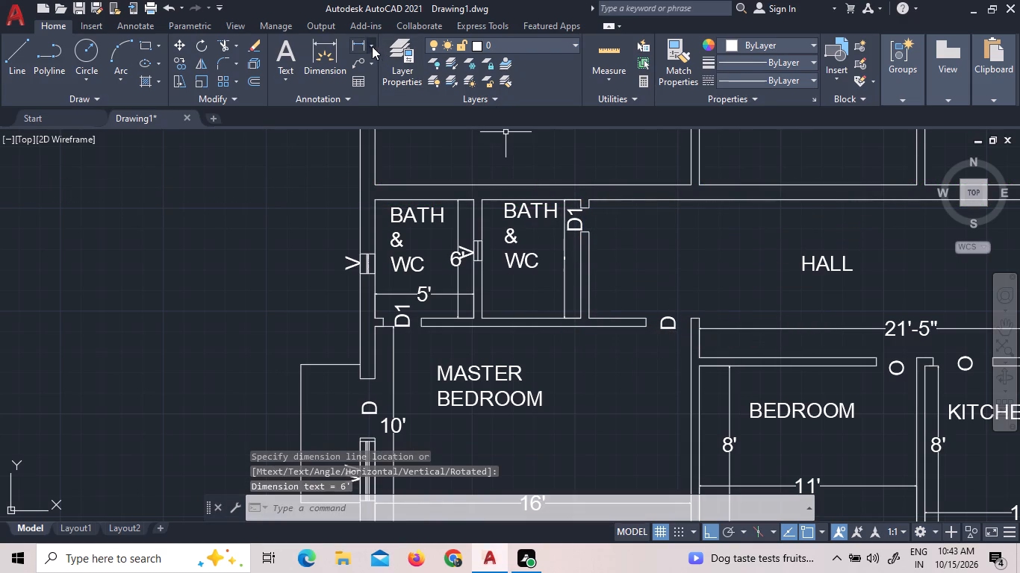
Add a horizontal linear dimension between the second bath's bottom left and bottom right inner corners, placed just above its bottom wall.
click(352, 44)
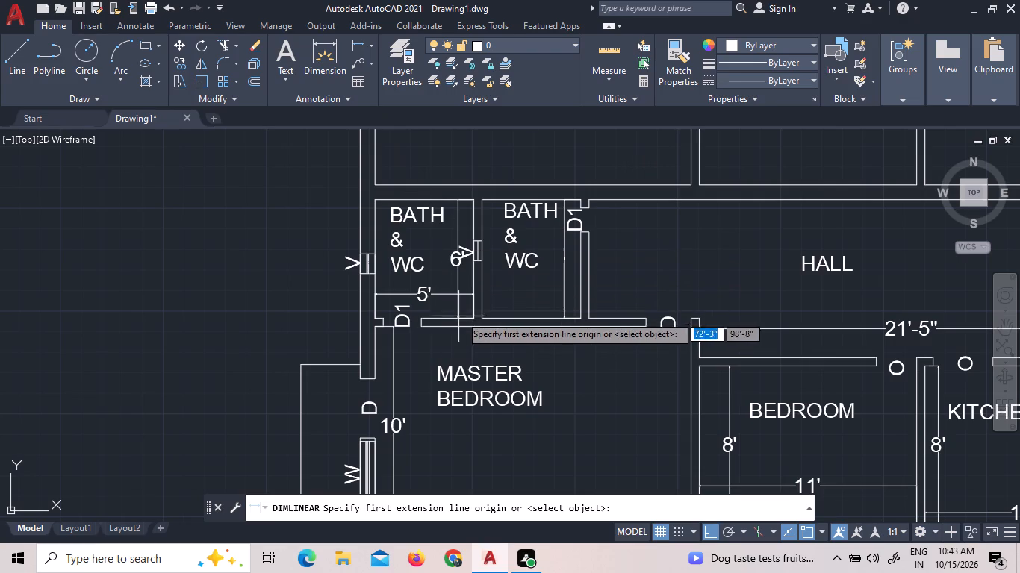
click(481, 319)
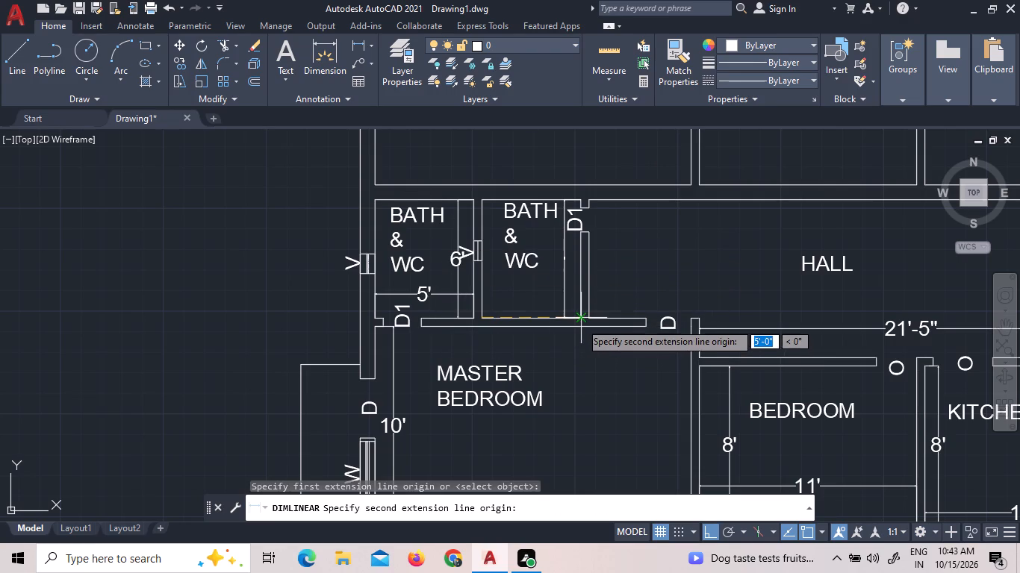
double_click(582, 319)
click(583, 298)
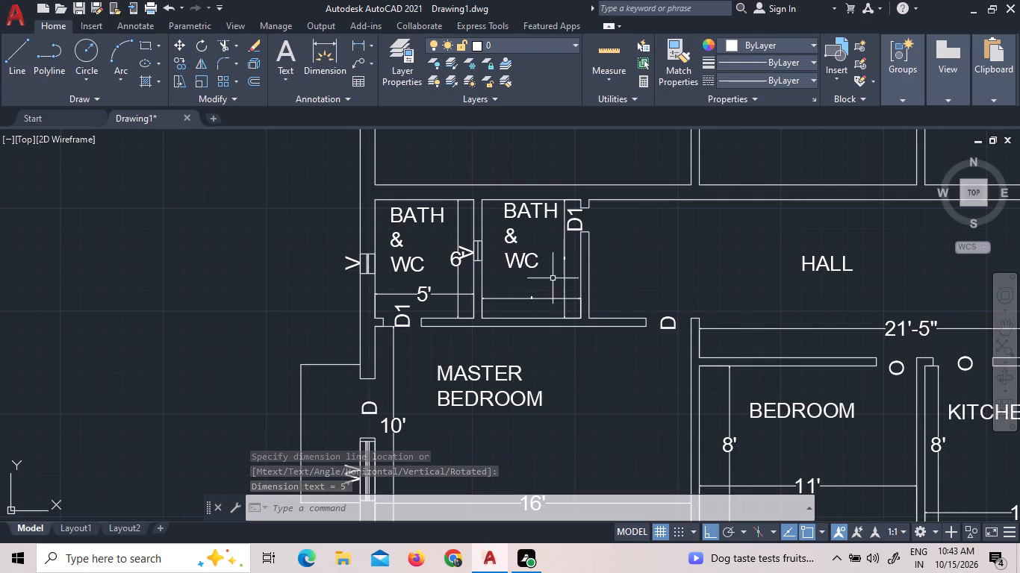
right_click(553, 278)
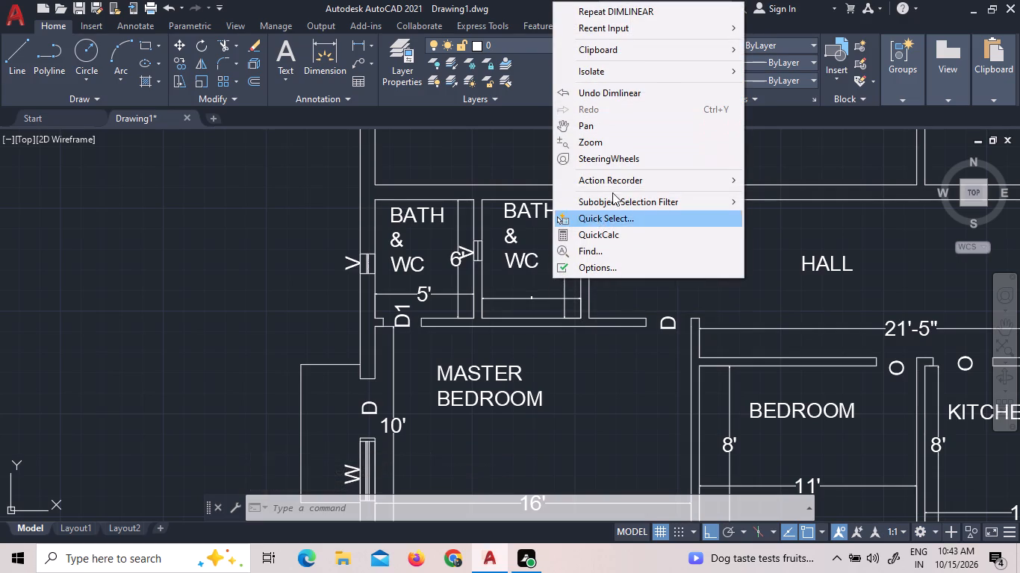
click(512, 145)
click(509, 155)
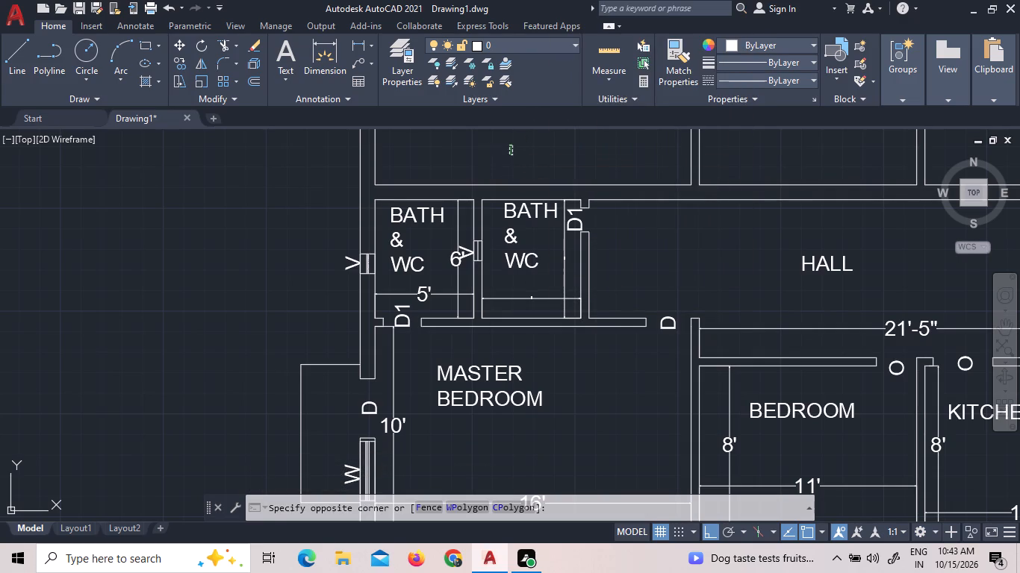
Set the text height of the second bath's vertical dimension to 9".
triple_click(564, 259)
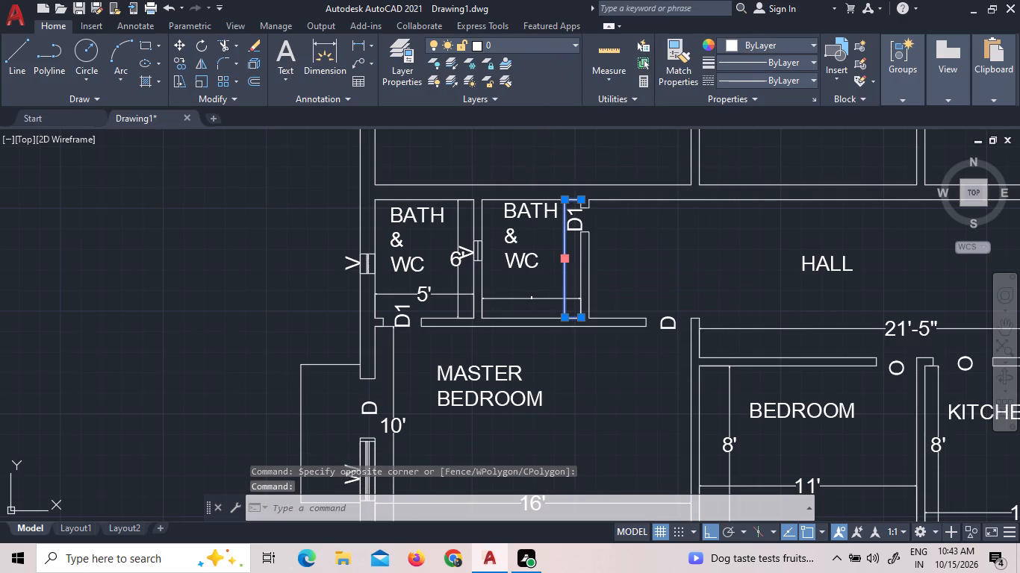
scroll(564, 259, up, 3)
click(564, 259)
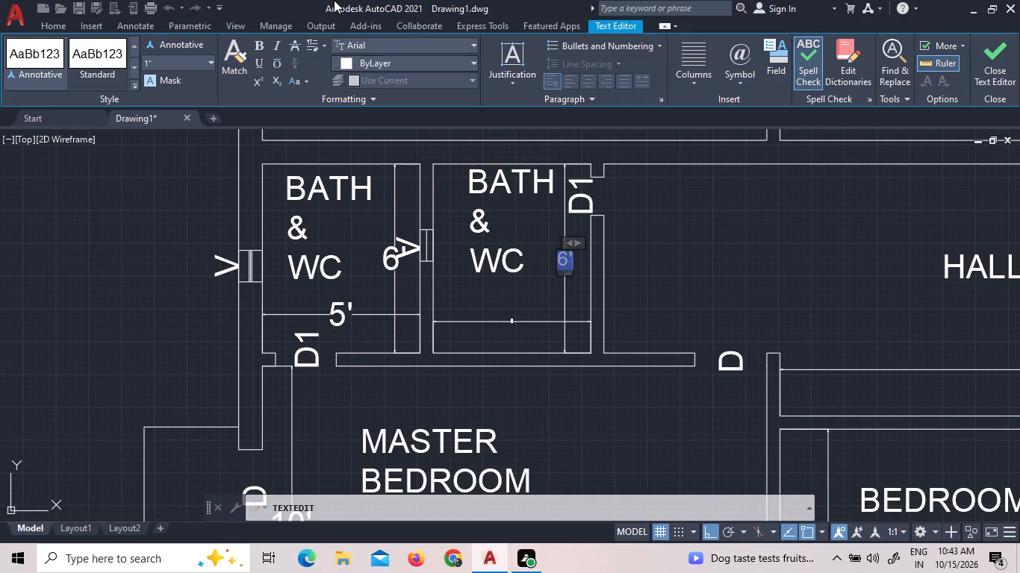
click(211, 58)
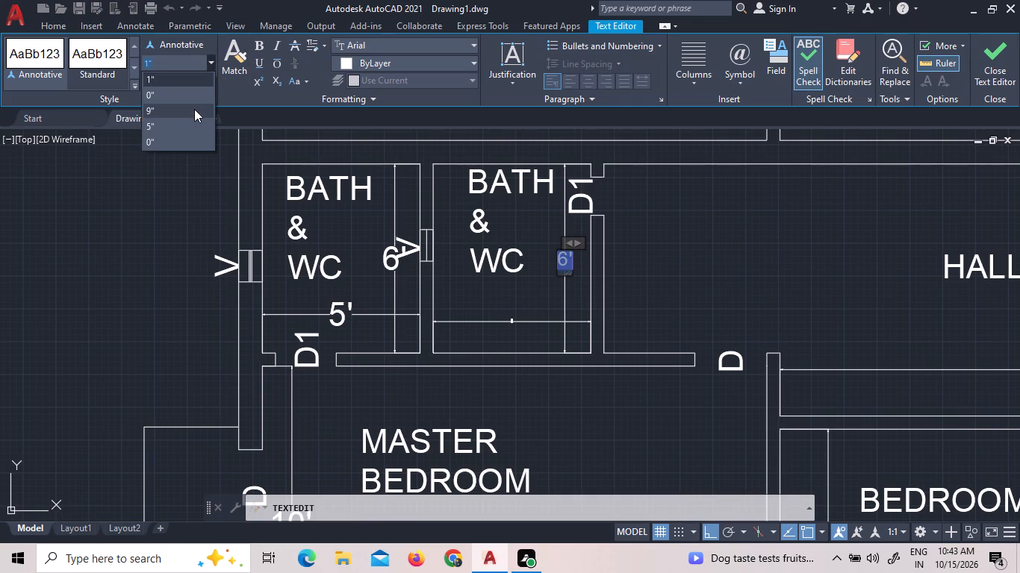
click(194, 109)
click(471, 281)
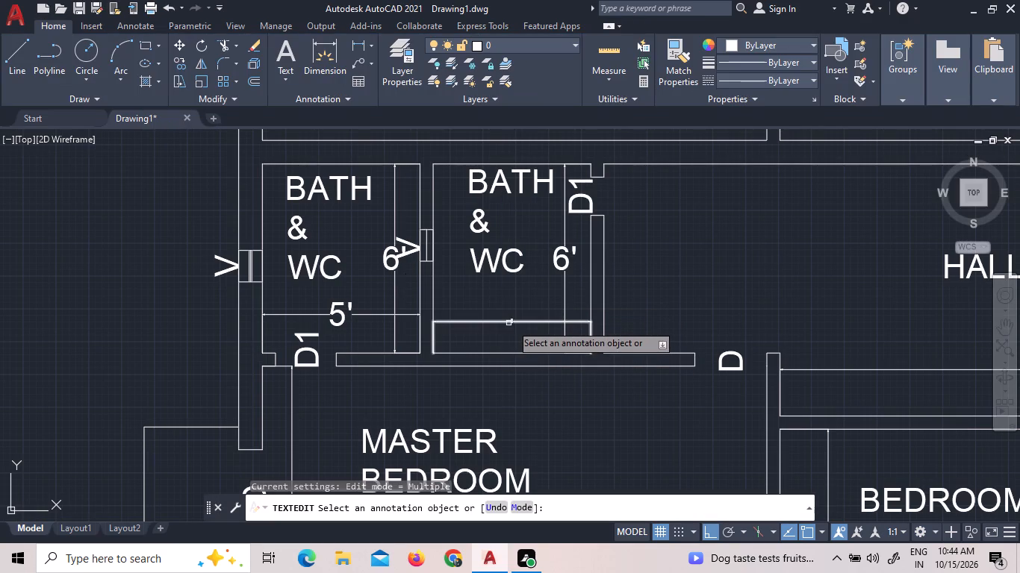
Set the text height of the second bath's horizontal dimension to 9" and end text editing.
triple_click(513, 322)
double_click(513, 322)
click(513, 322)
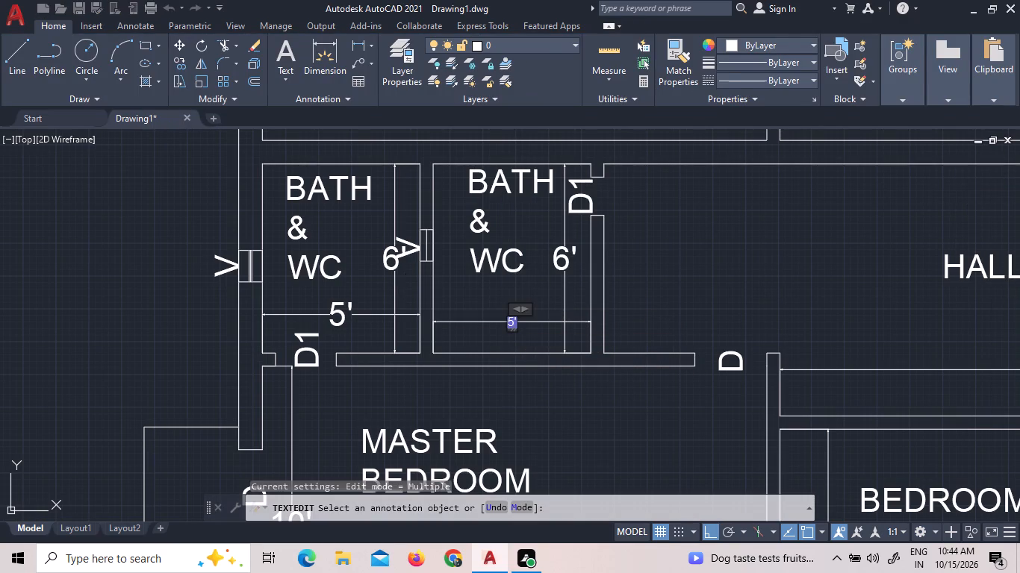
double_click(513, 322)
scroll(513, 322, up, 4)
click(513, 322)
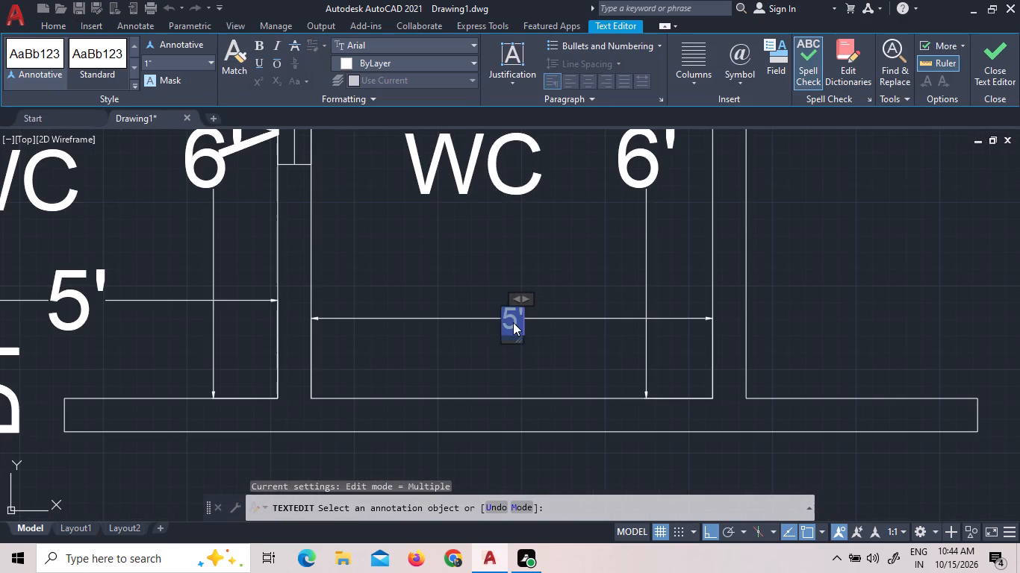
click(210, 66)
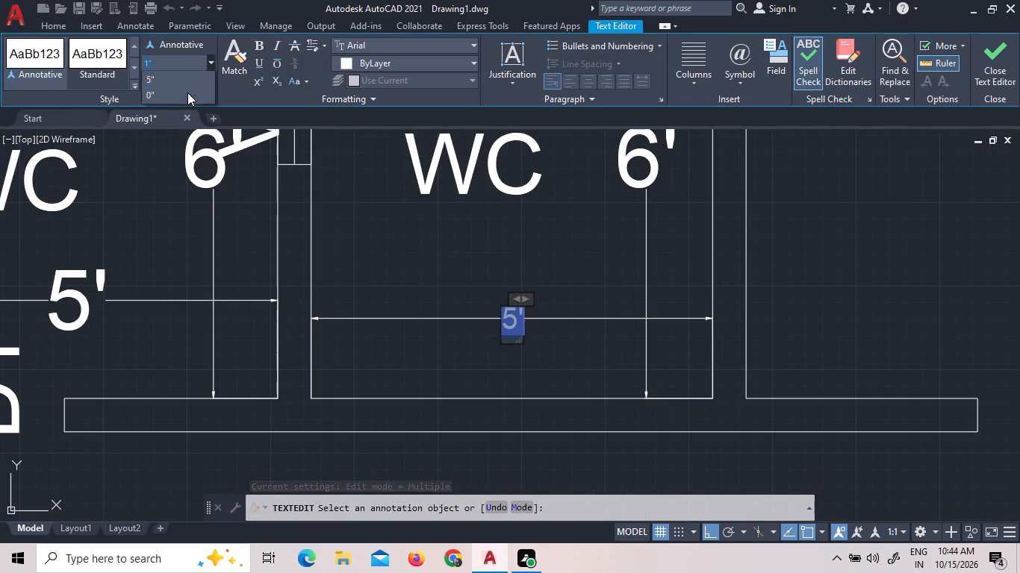
double_click(162, 112)
click(240, 239)
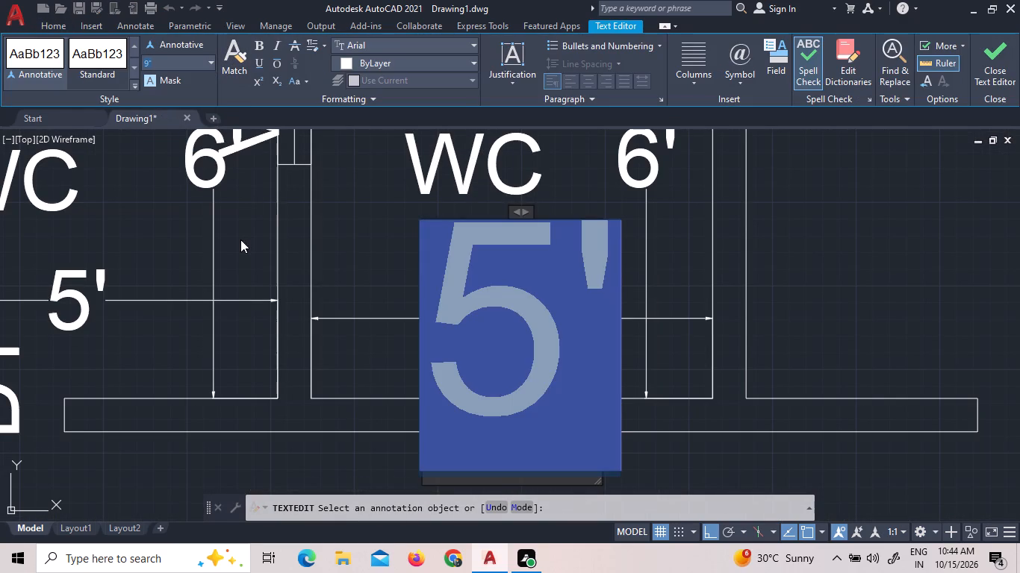
scroll(261, 258, down, 7)
scroll(182, 125, down, 1)
click(278, 181)
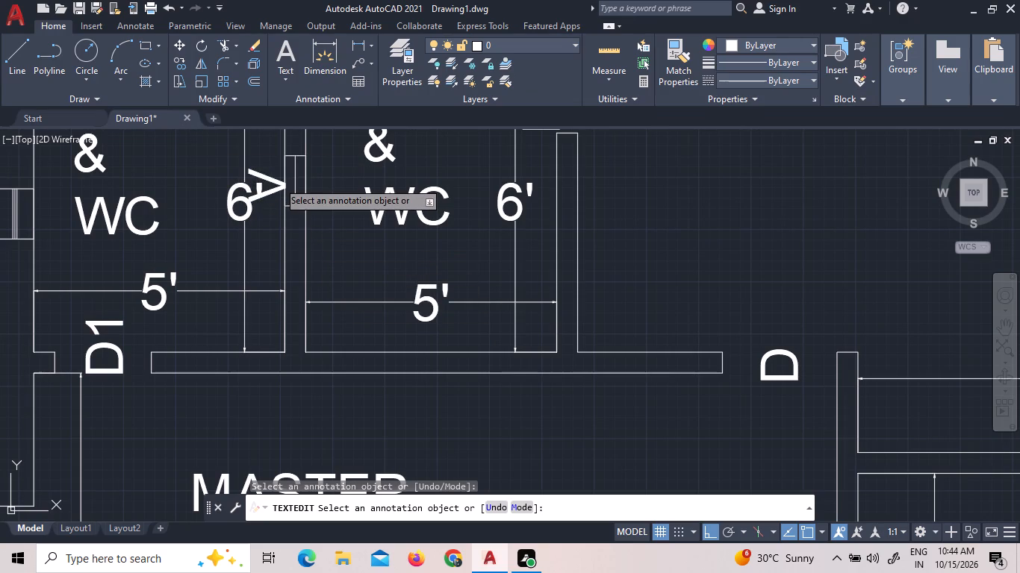
right_click(278, 181)
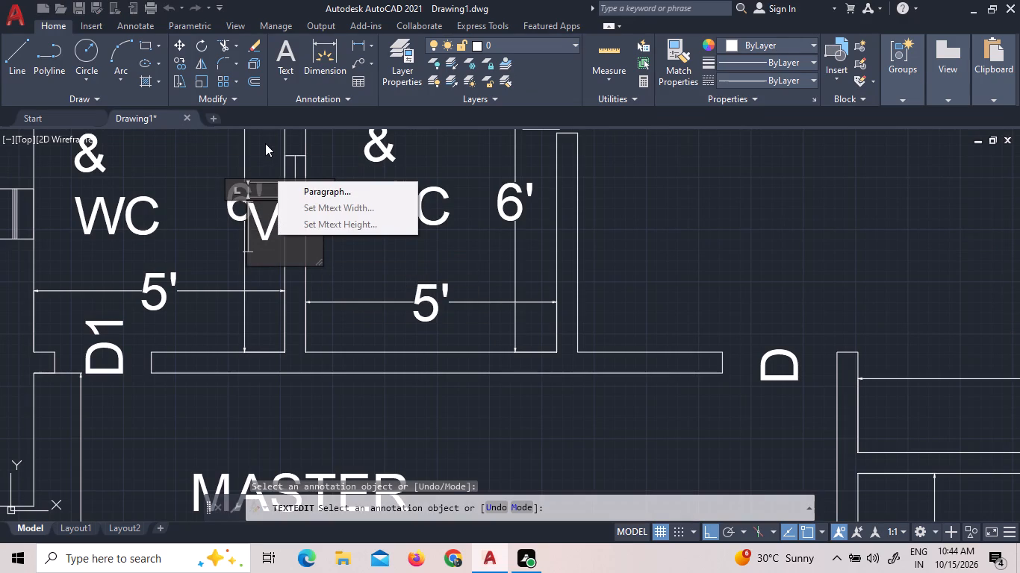
click(265, 143)
right_click(273, 216)
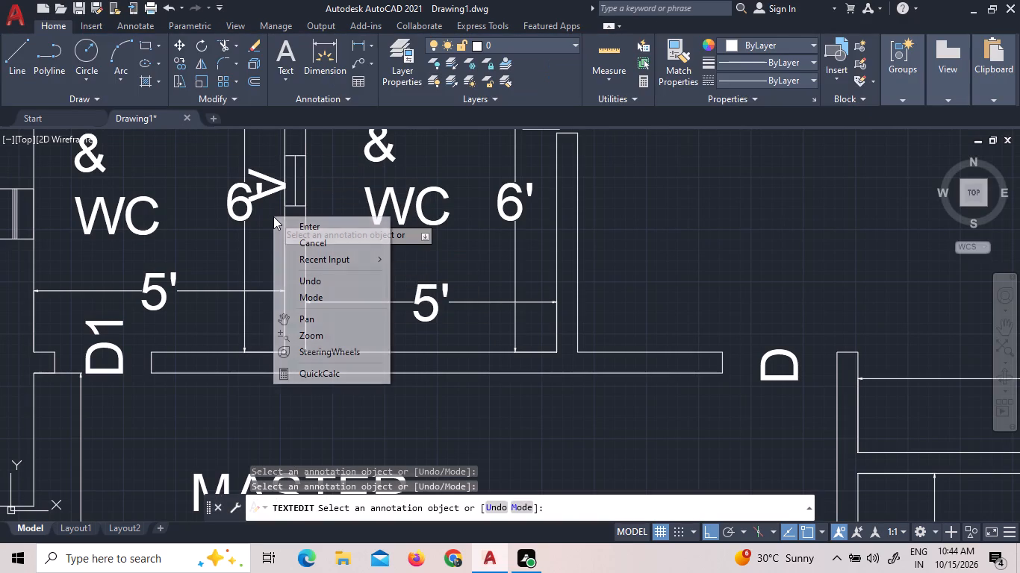
click(284, 225)
Move the V label between the two baths up about 6", away from the 6' dimension text.
click(270, 181)
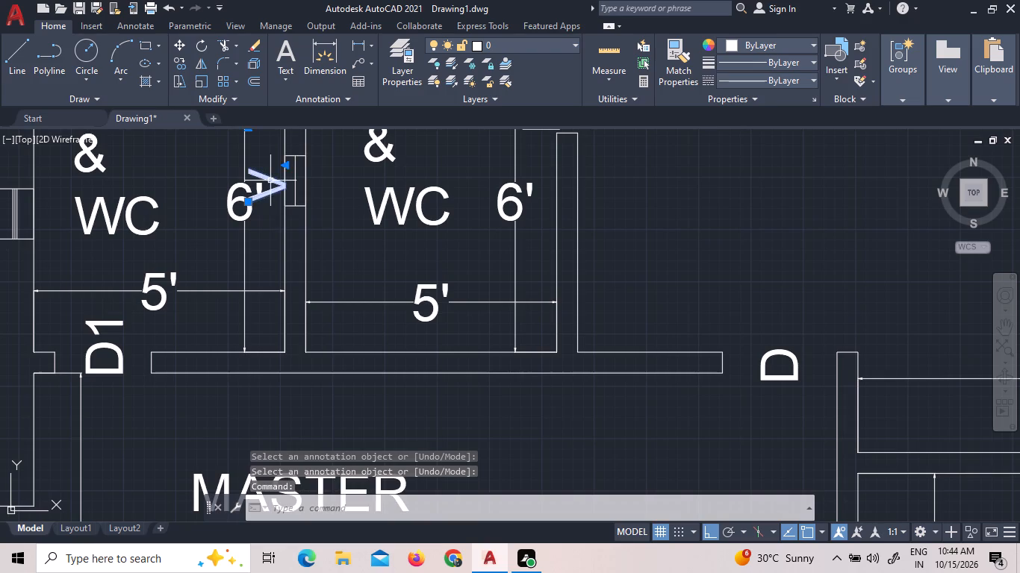
right_click(270, 181)
click(326, 286)
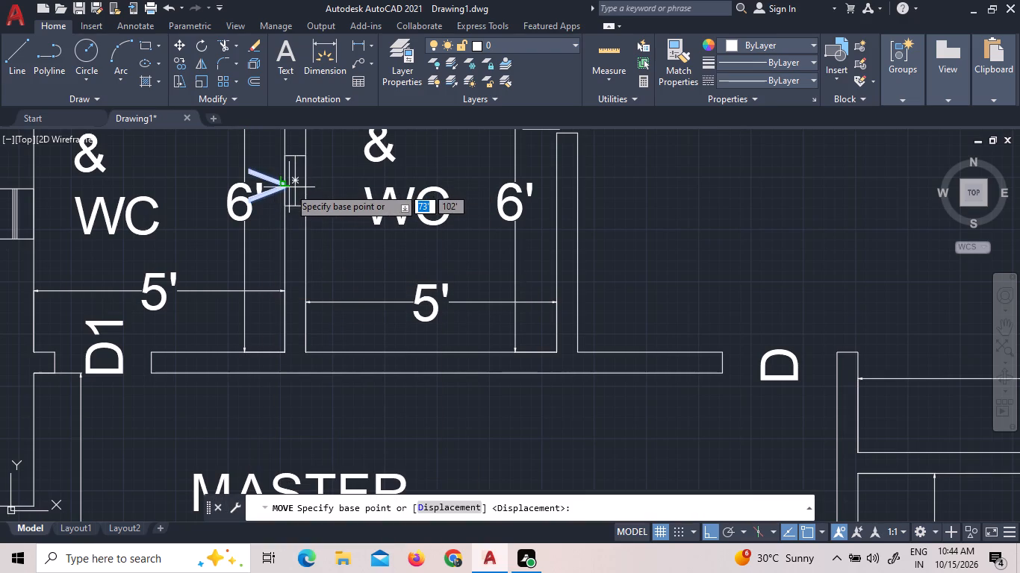
scroll(282, 190, up, 3)
click(290, 182)
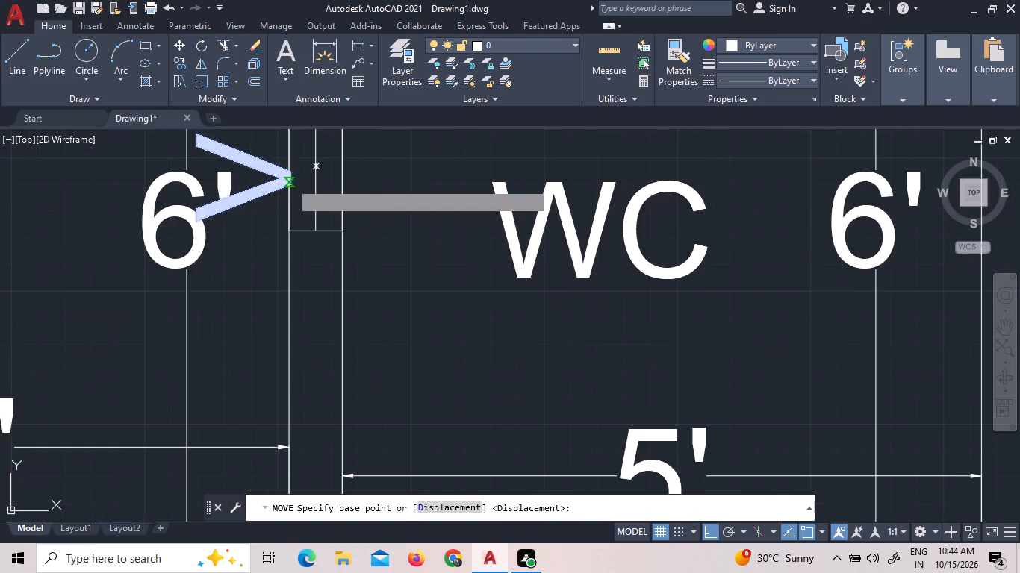
scroll(294, 167, down, 3)
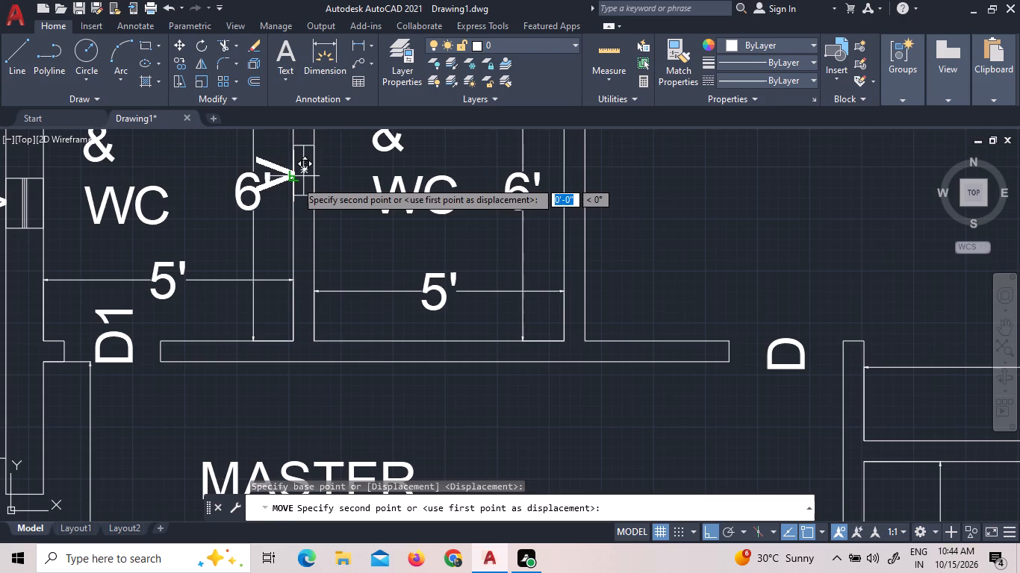
scroll(296, 151, up, 2)
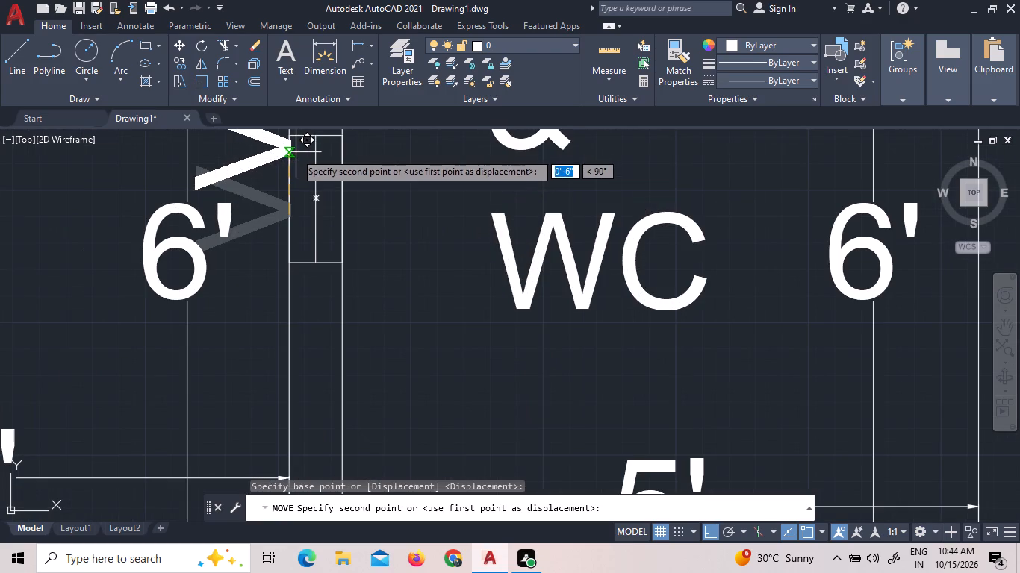
click(294, 154)
scroll(304, 170, down, 3)
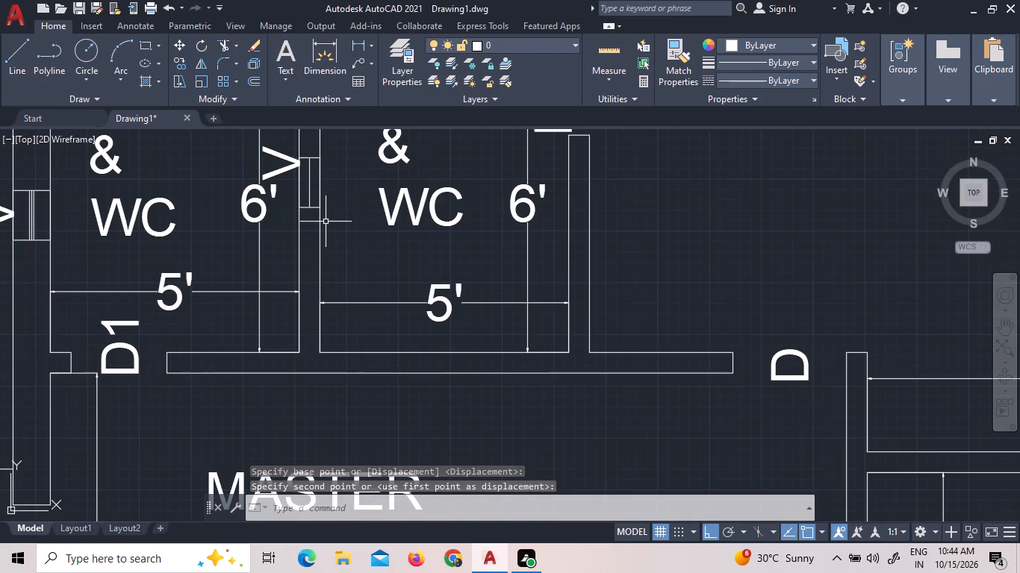
Examine the whole floor plan for room labels and dimensions that are still missing.
scroll(326, 223, down, 1)
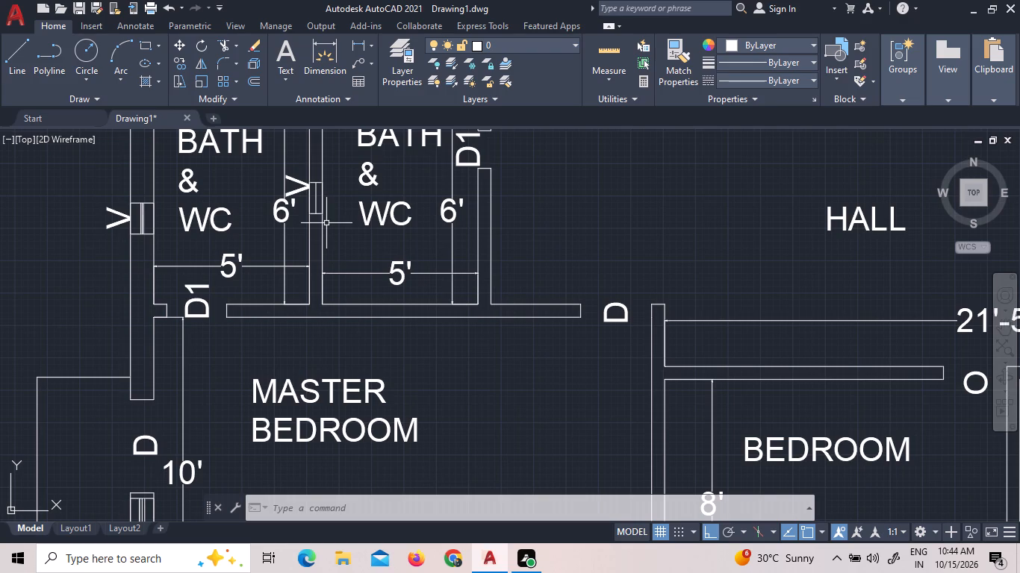
scroll(276, 556, down, 3)
scroll(427, 386, down, 2)
scroll(474, 260, up, 2)
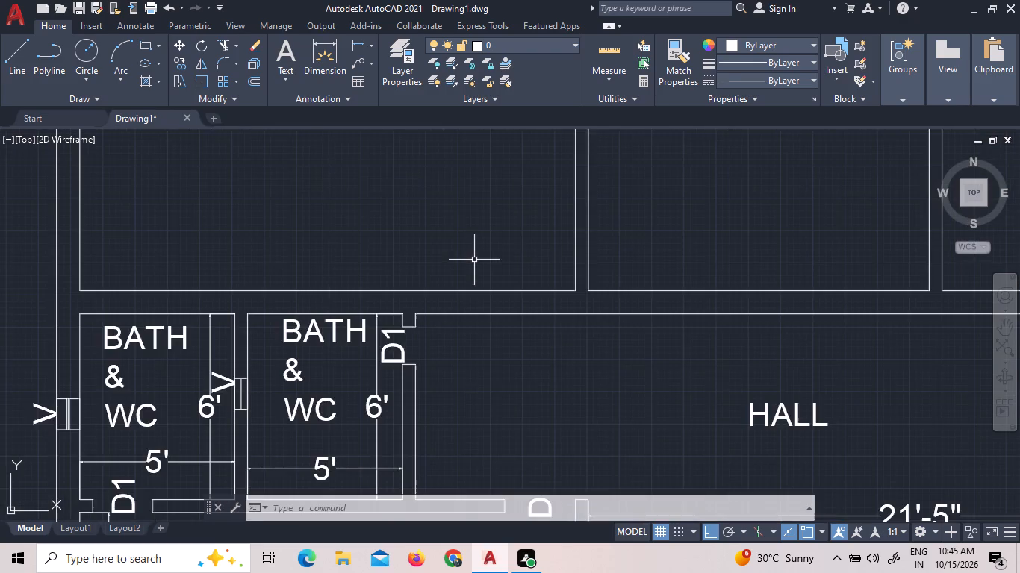
scroll(471, 263, down, 3)
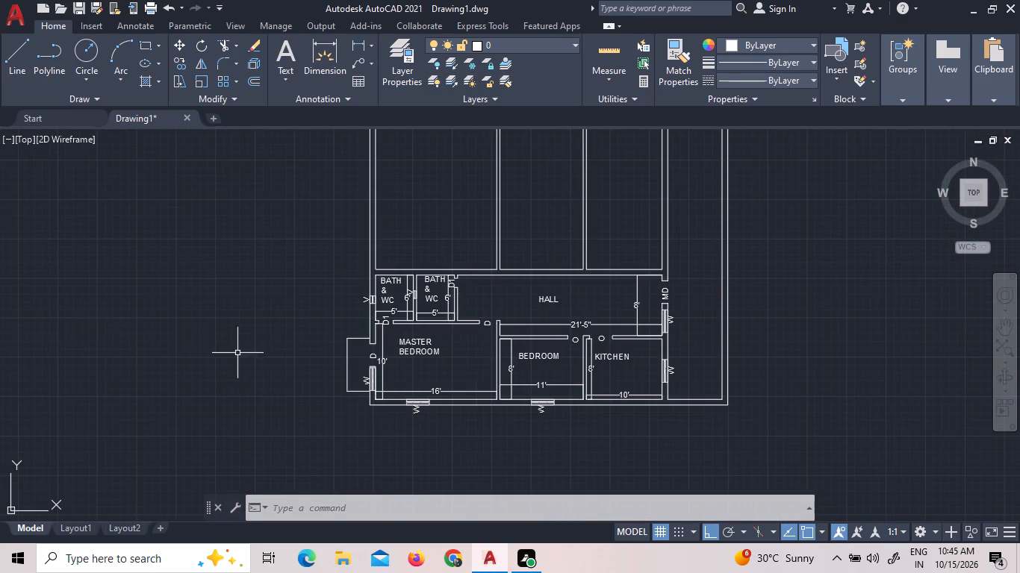
scroll(237, 353, up, 2)
scroll(704, 418, down, 3)
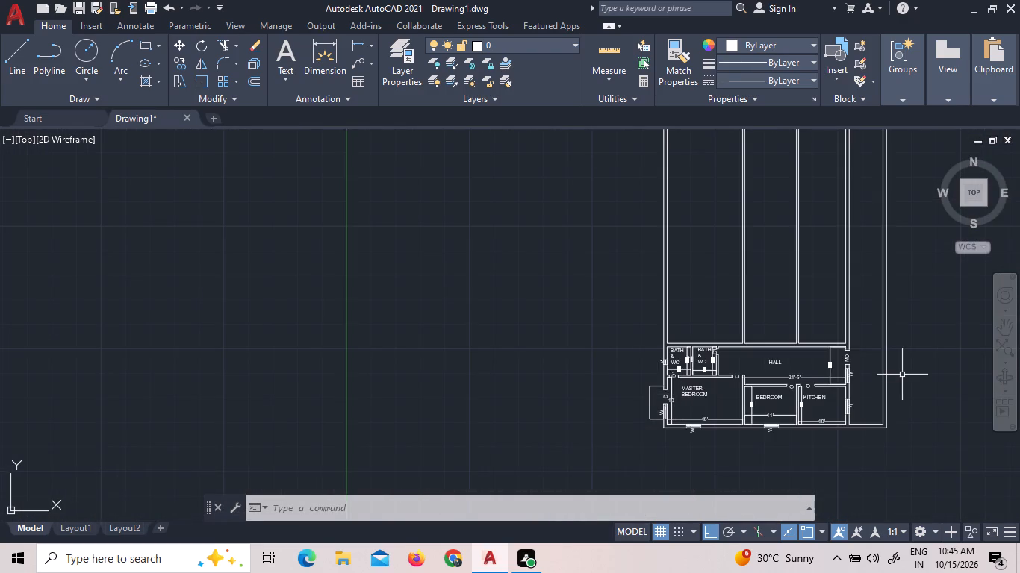
scroll(905, 375, up, 2)
scroll(416, 262, down, 2)
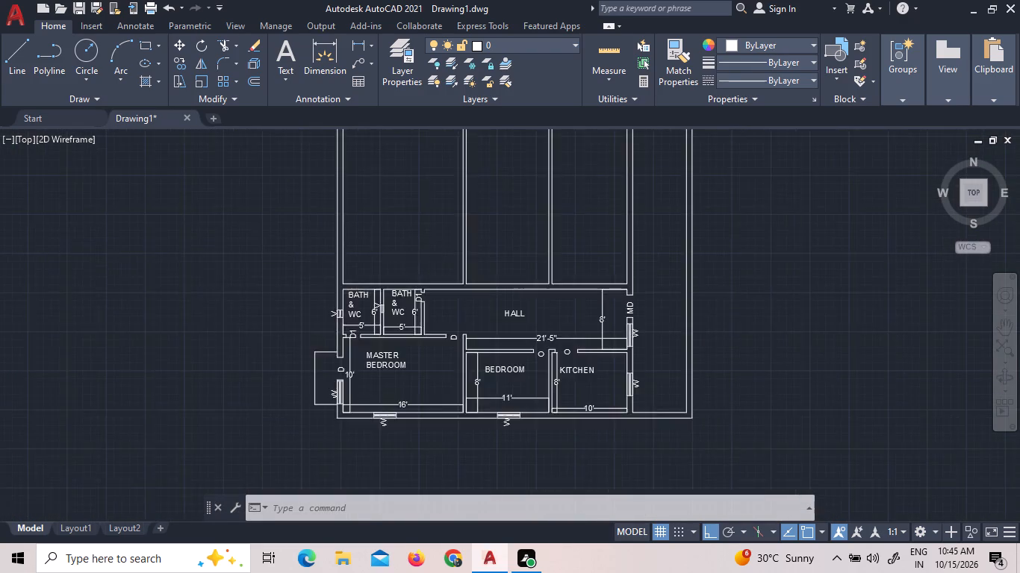
Add the multiline text label BALCONY in the balcony beside the master bedroom, with a text height of 9".
scroll(319, 313, up, 2)
scroll(535, 438, up, 2)
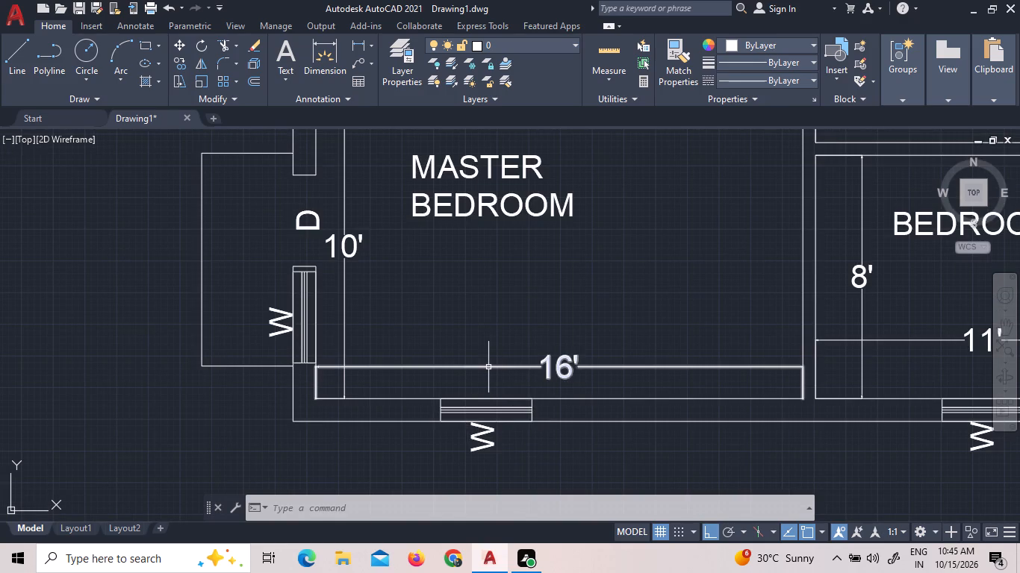
click(293, 54)
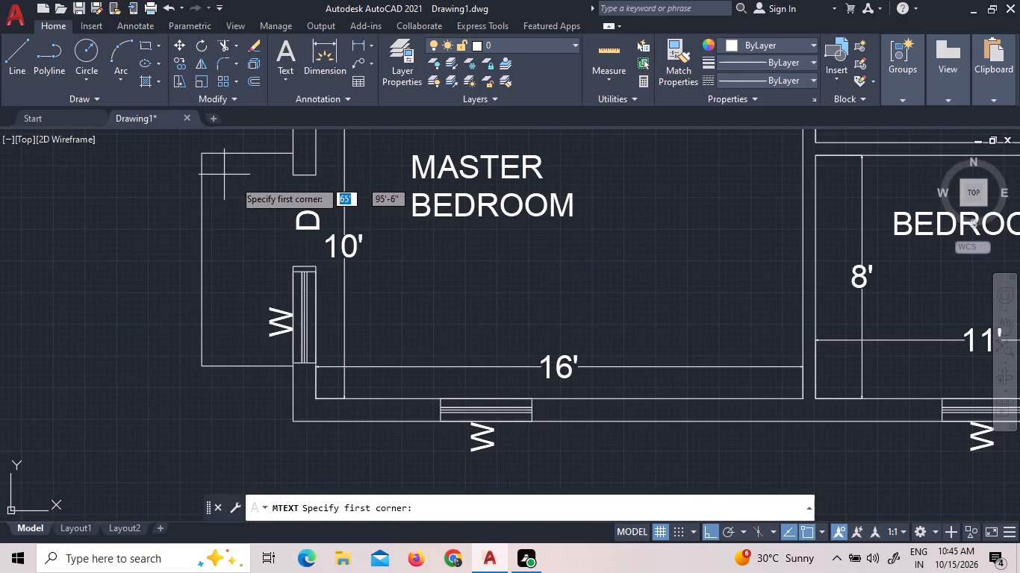
click(235, 174)
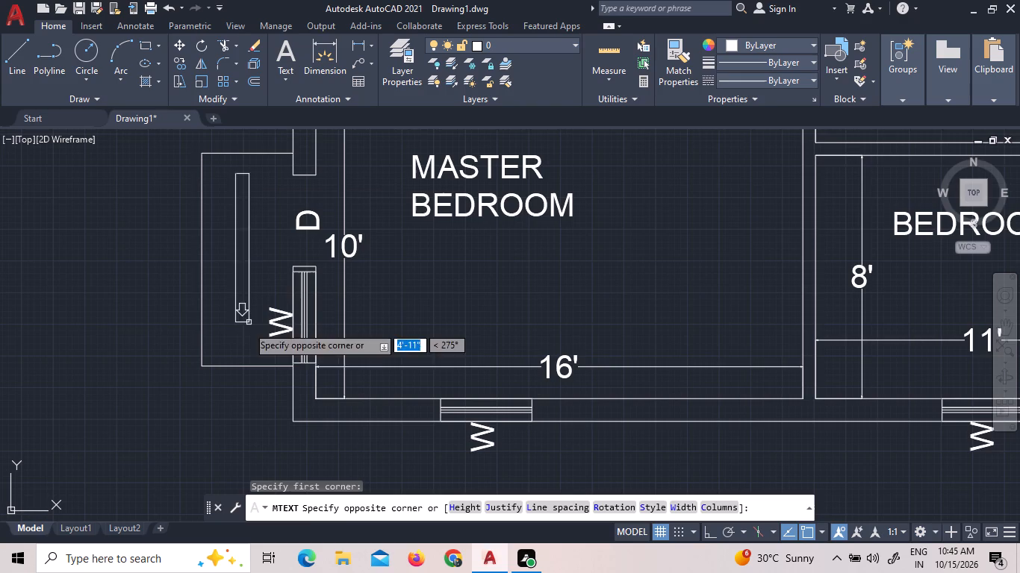
click(253, 346)
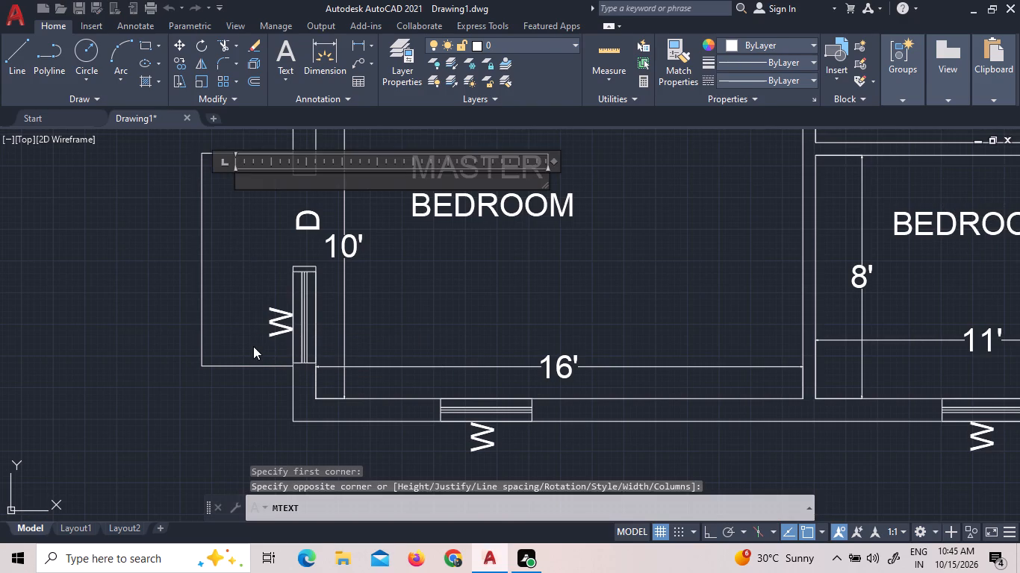
key(b)
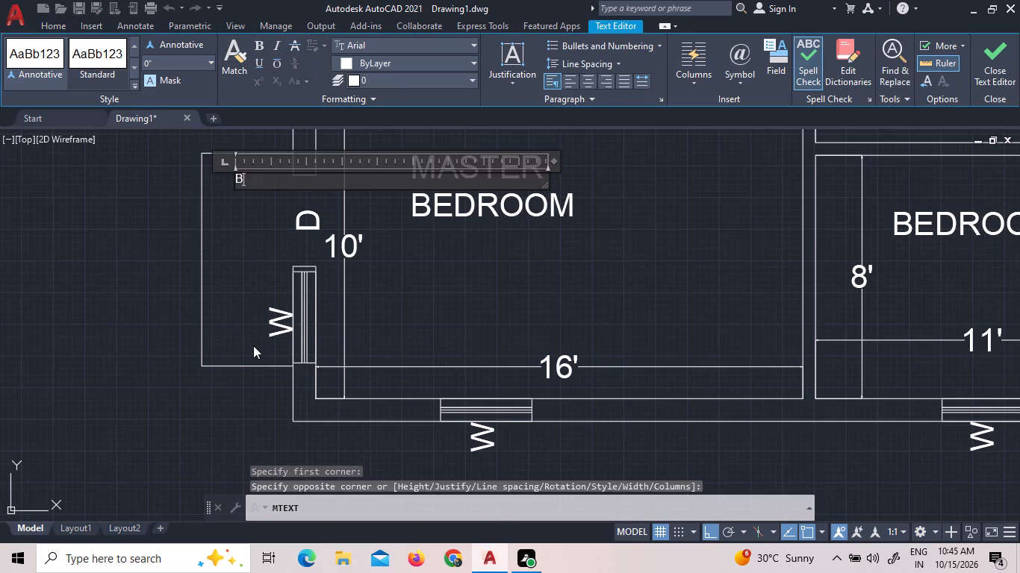
key(a)
text(LC)
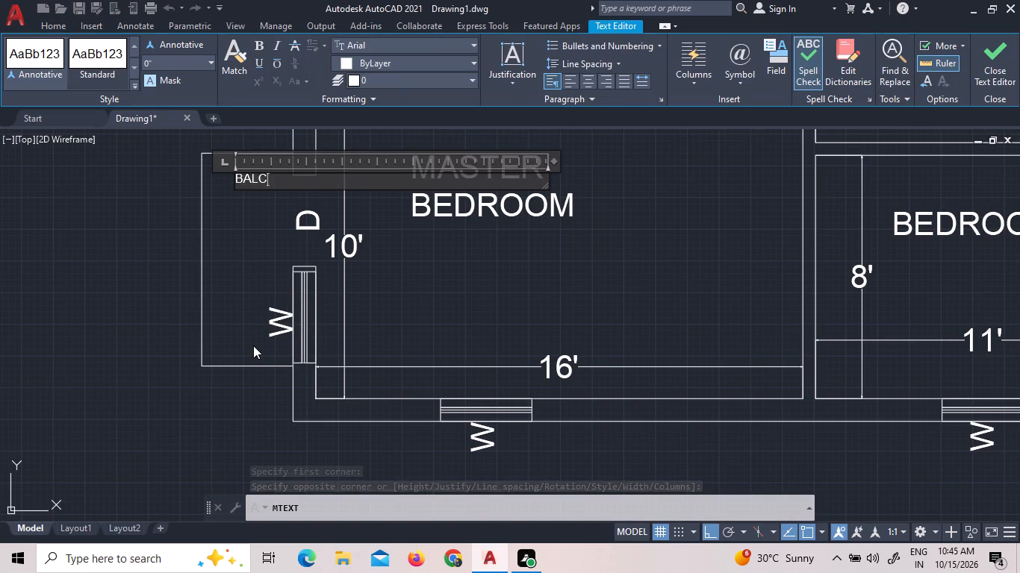
text(ONY)
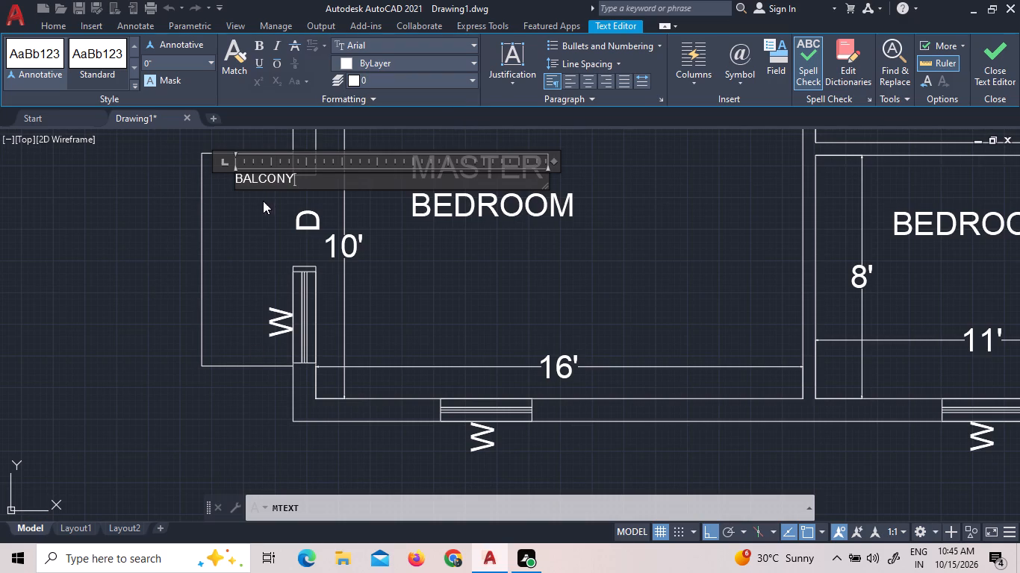
double_click(309, 179)
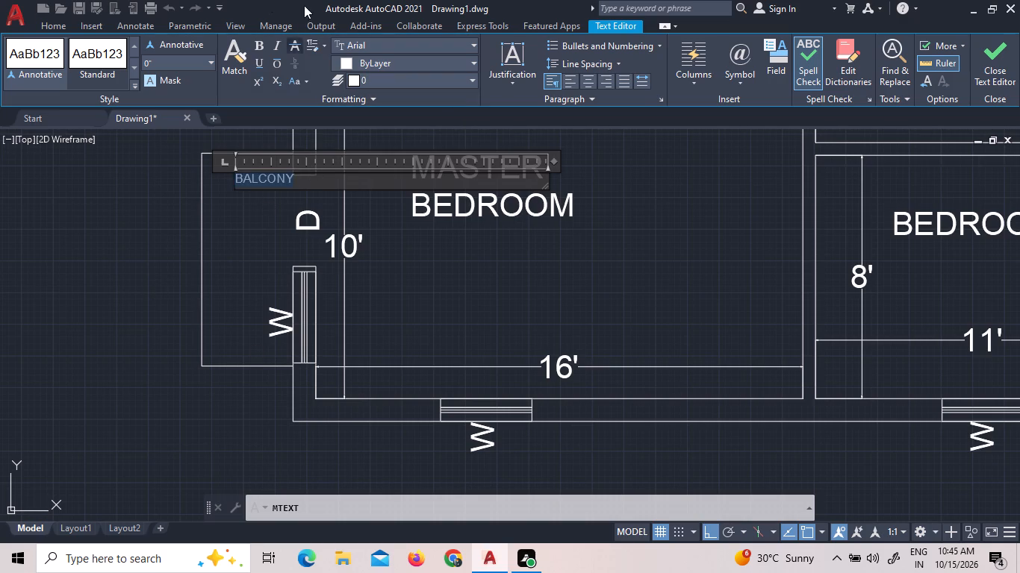
click(211, 59)
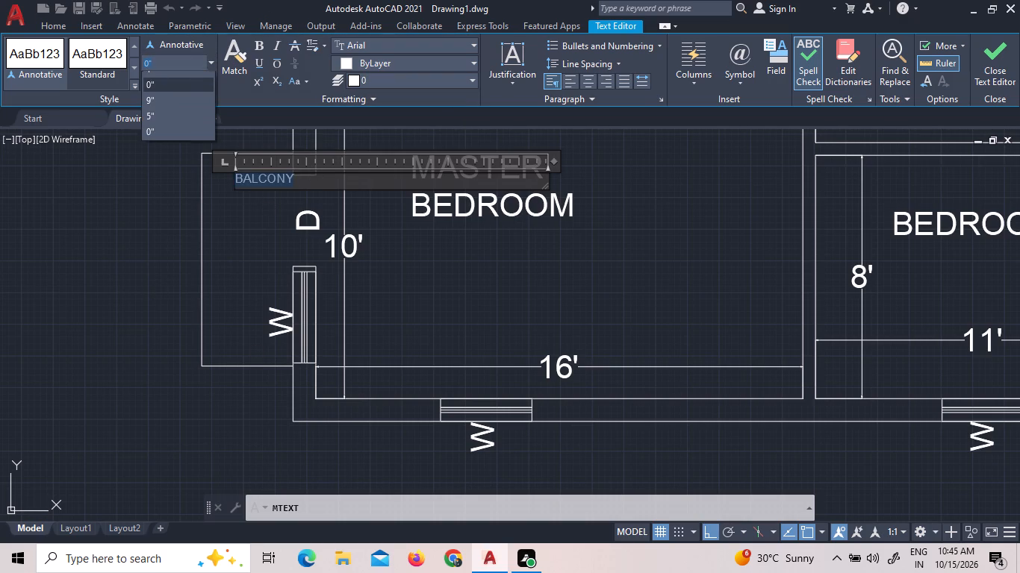
click(164, 111)
click(150, 188)
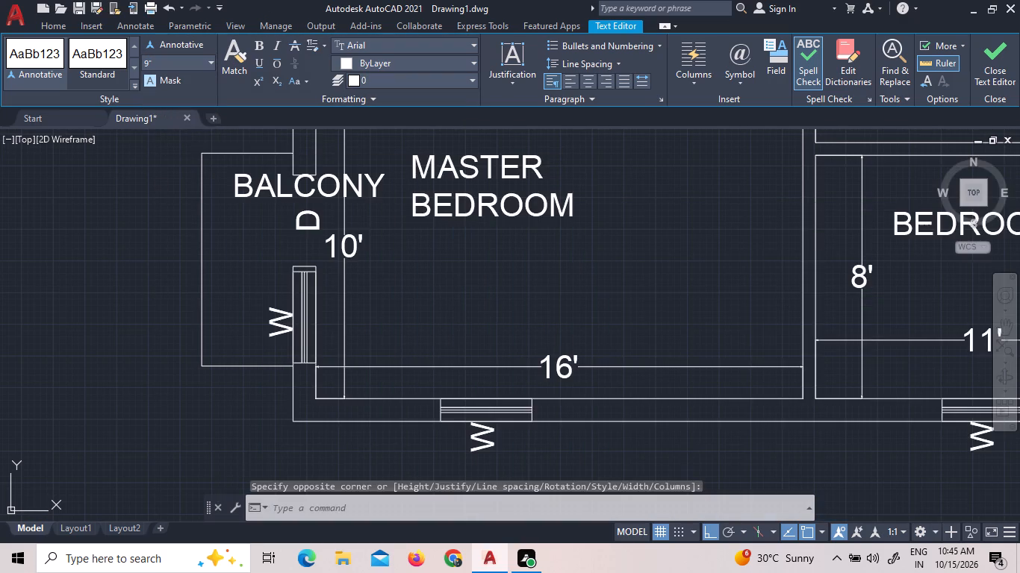
Rotate the BALCONY label 90 degrees clockwise about its lower-left corner so it reads downward inside the balcony.
click(270, 179)
right_click(270, 180)
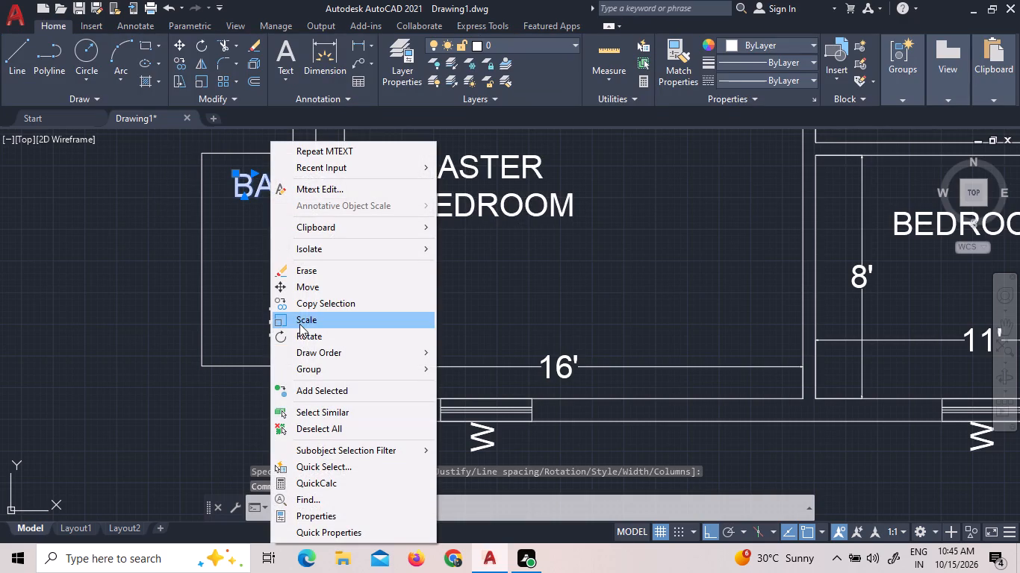
click(297, 339)
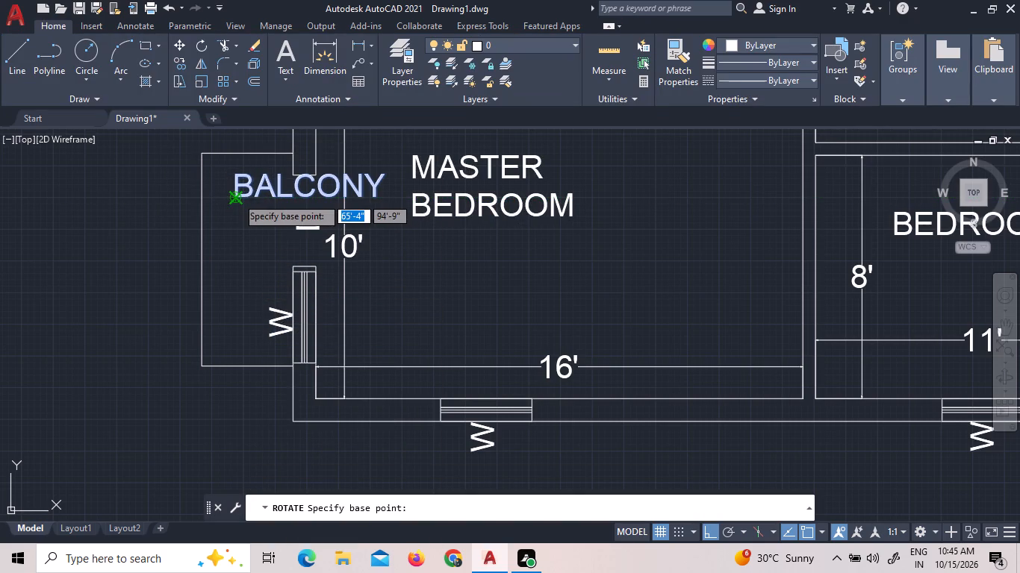
click(237, 197)
click(223, 264)
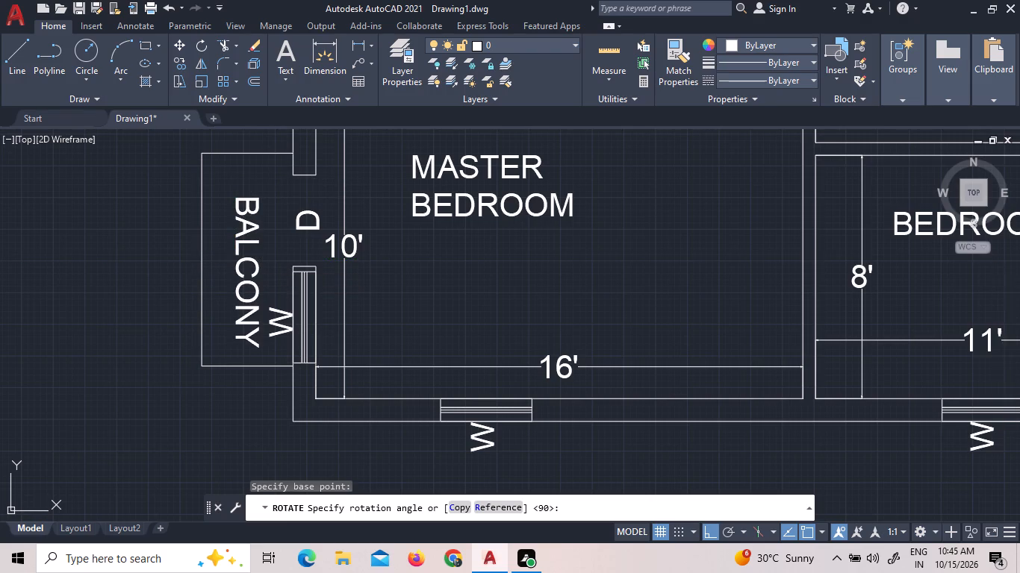
Move the vertical BALCONY label slightly upward to centre it along the balcony's length.
click(254, 348)
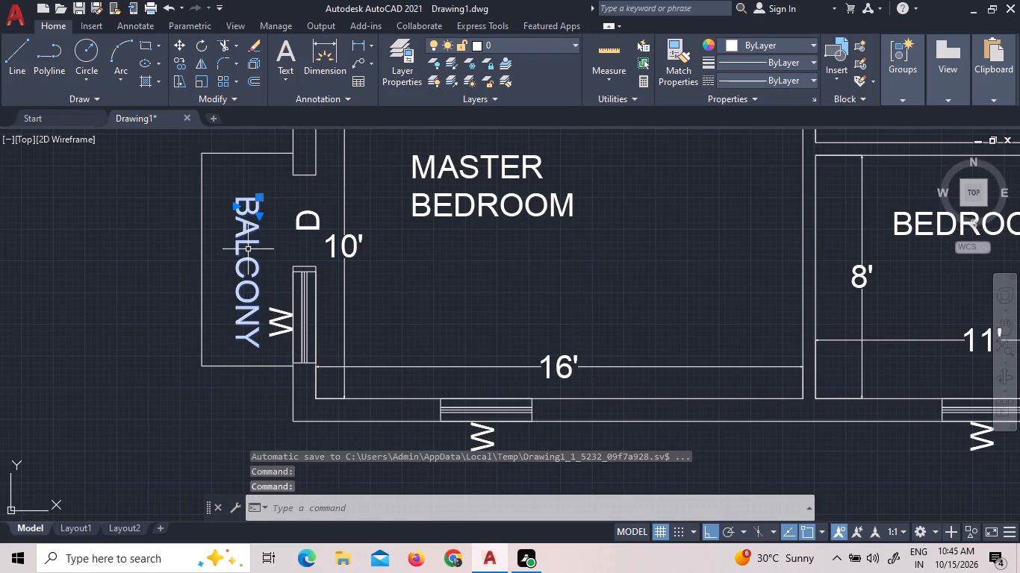
right_click(247, 248)
click(274, 285)
click(286, 276)
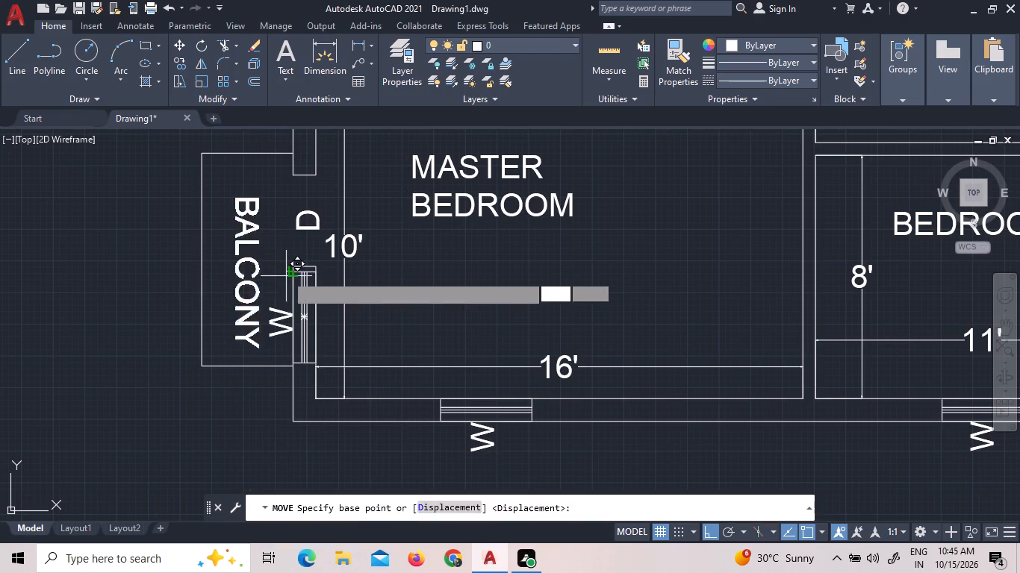
click(282, 254)
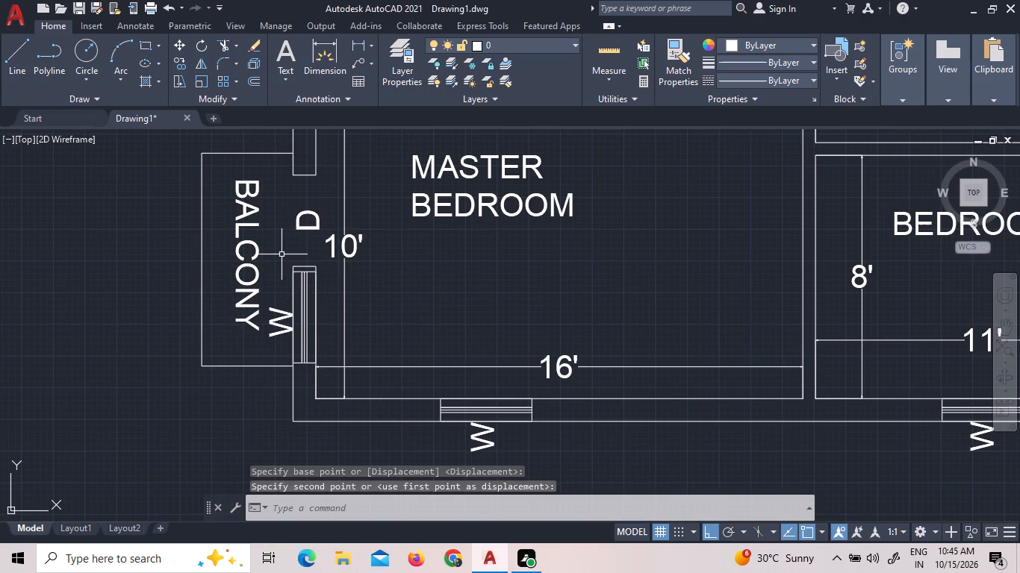
right_click(282, 254)
click(281, 255)
click(281, 255)
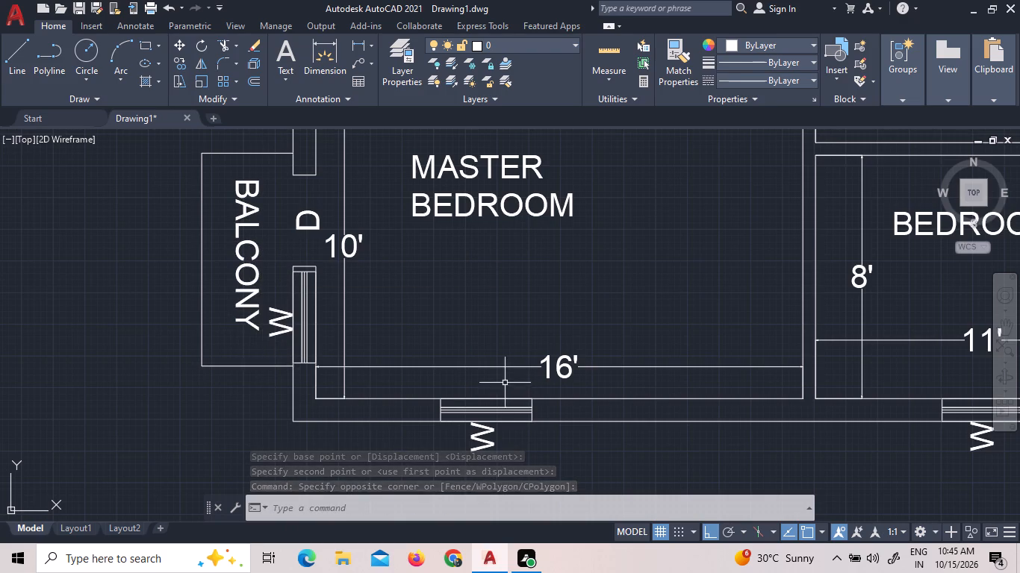
Change the window label W beside the master bedroom's balcony window to W1.
scroll(501, 373, down, 2)
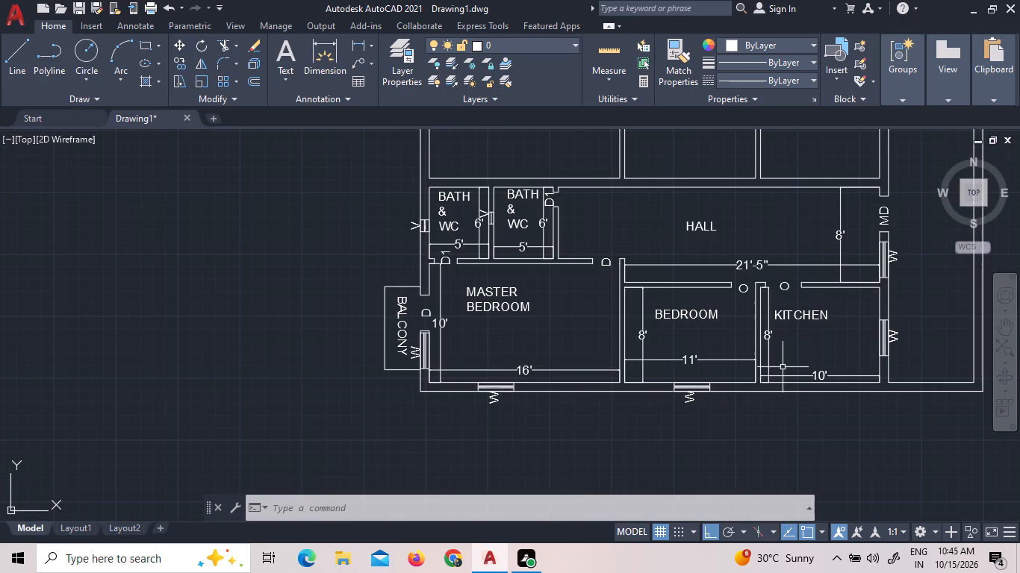
scroll(420, 349, up, 2)
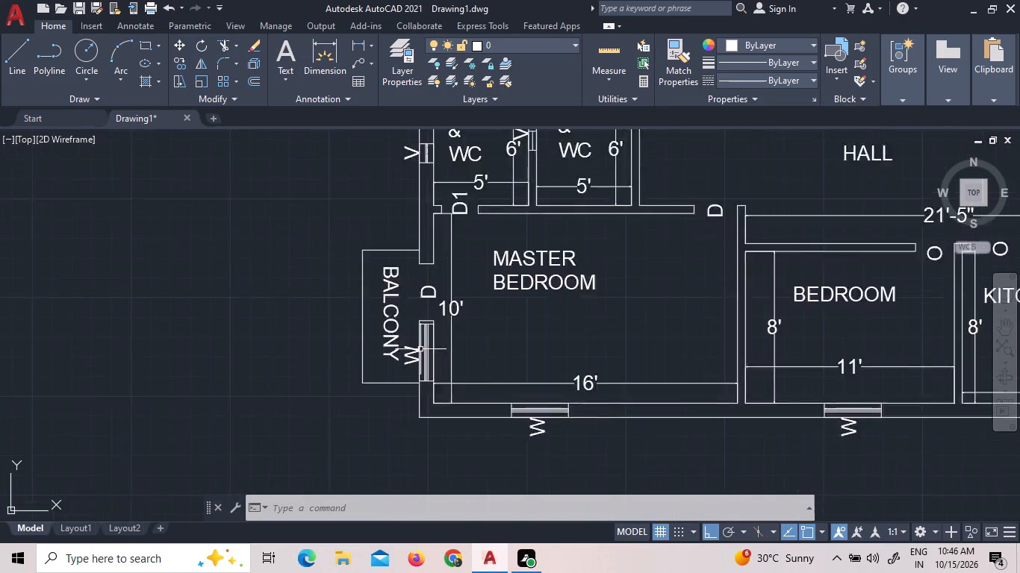
triple_click(408, 353)
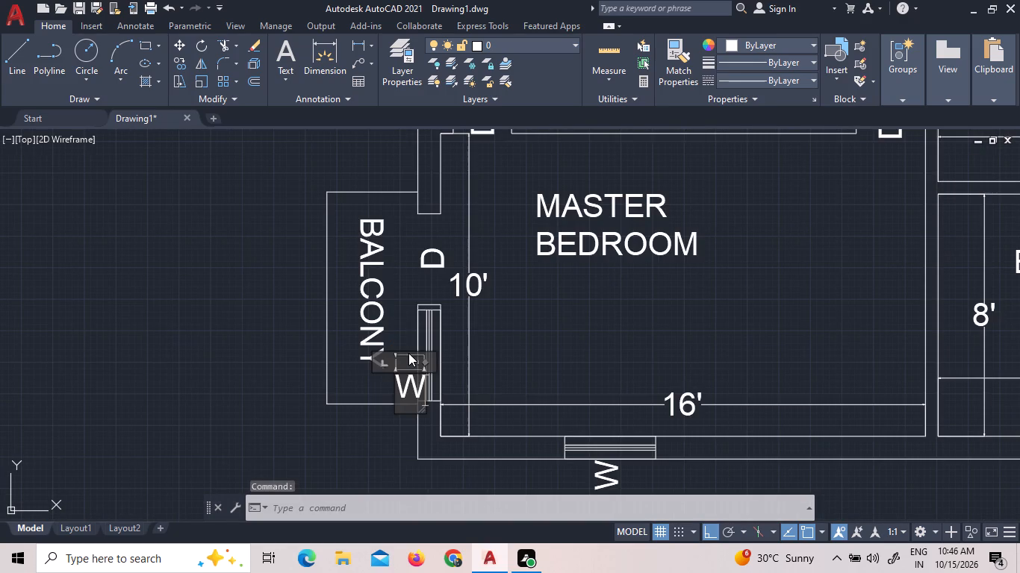
scroll(410, 369, up, 3)
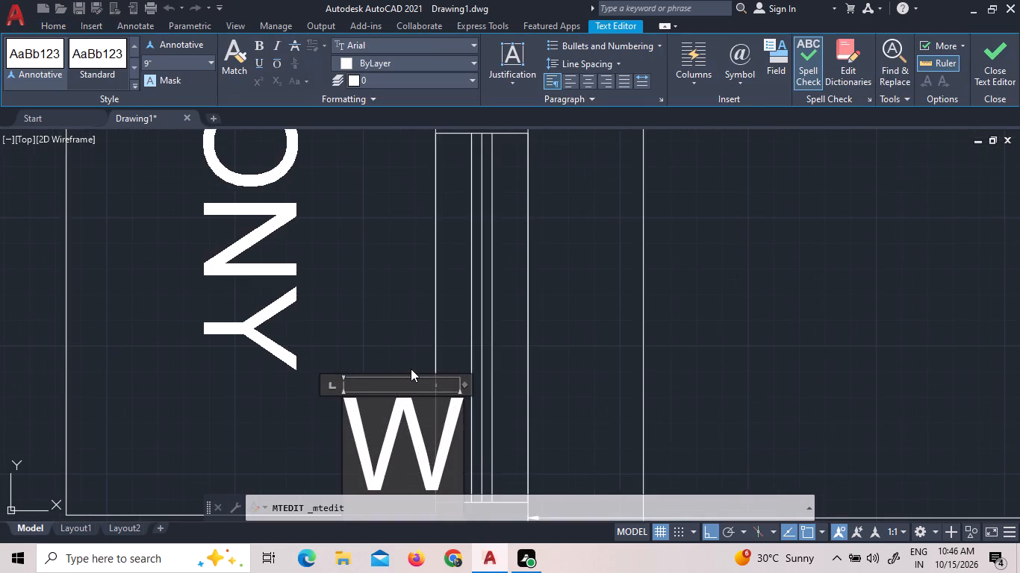
scroll(411, 369, down, 3)
scroll(413, 422, up, 3)
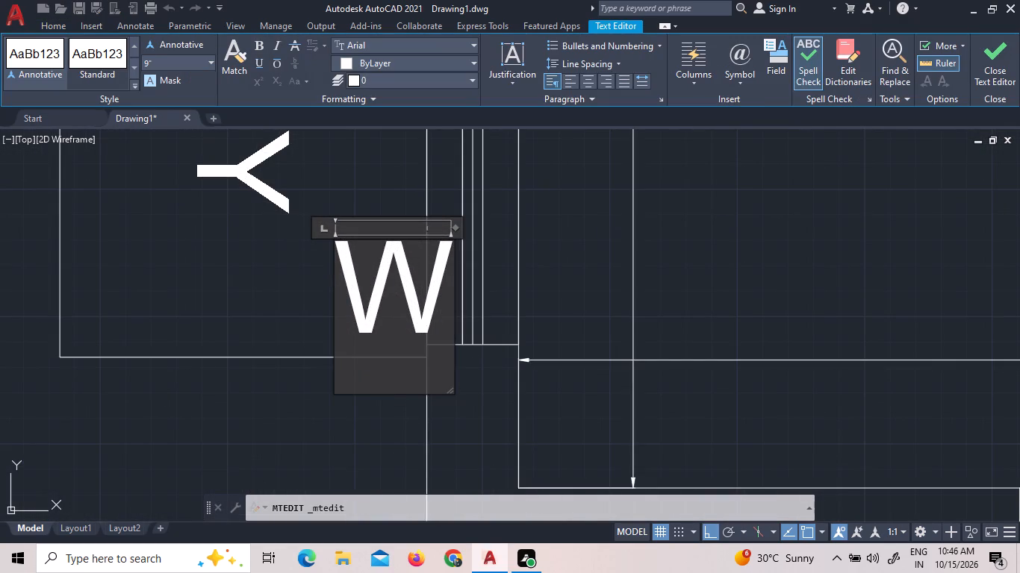
key(1)
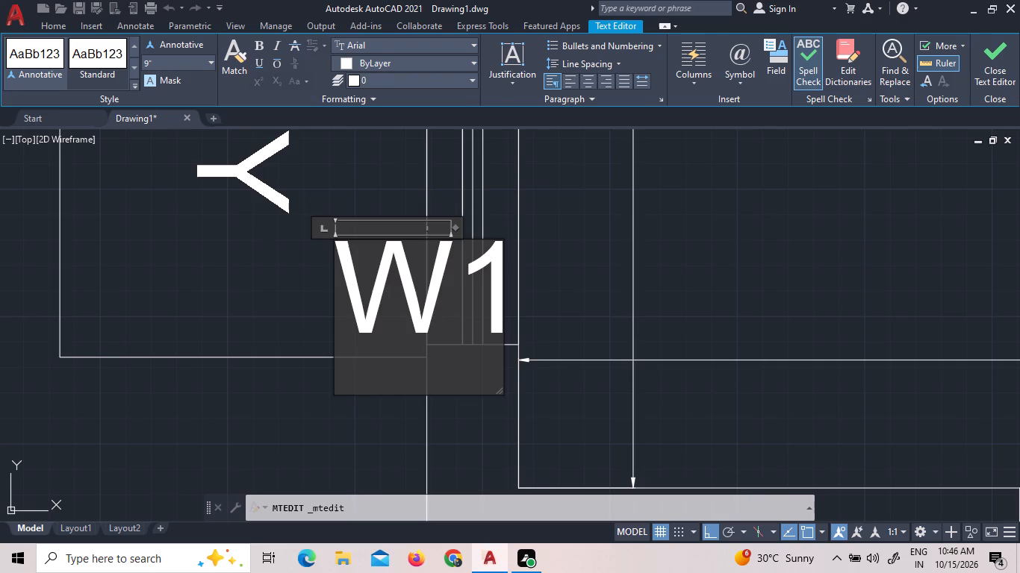
click(382, 194)
Change the window label W beside the hall window, next to the main door MD, to W1.
scroll(372, 295, down, 2)
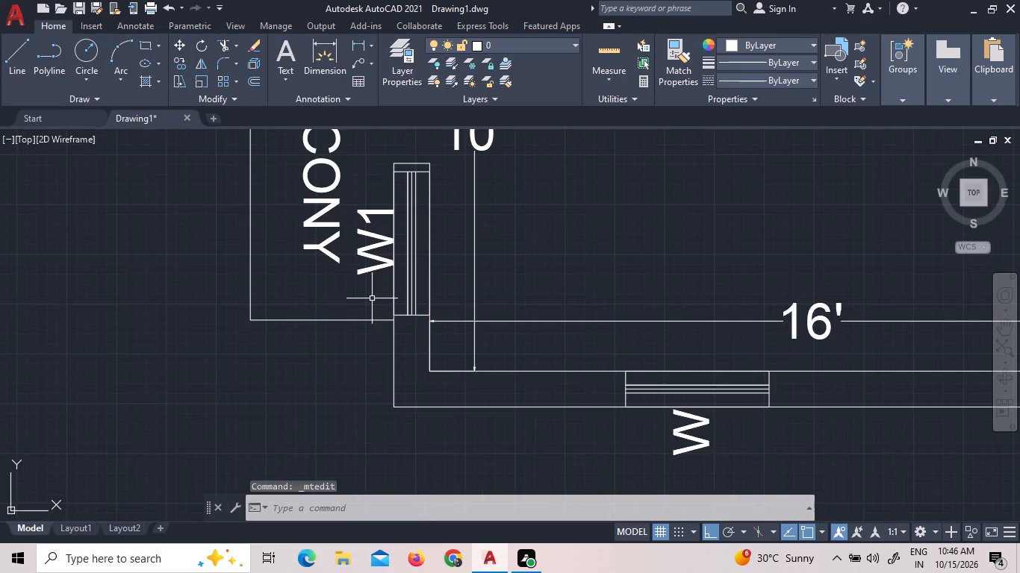
scroll(373, 298, down, 3)
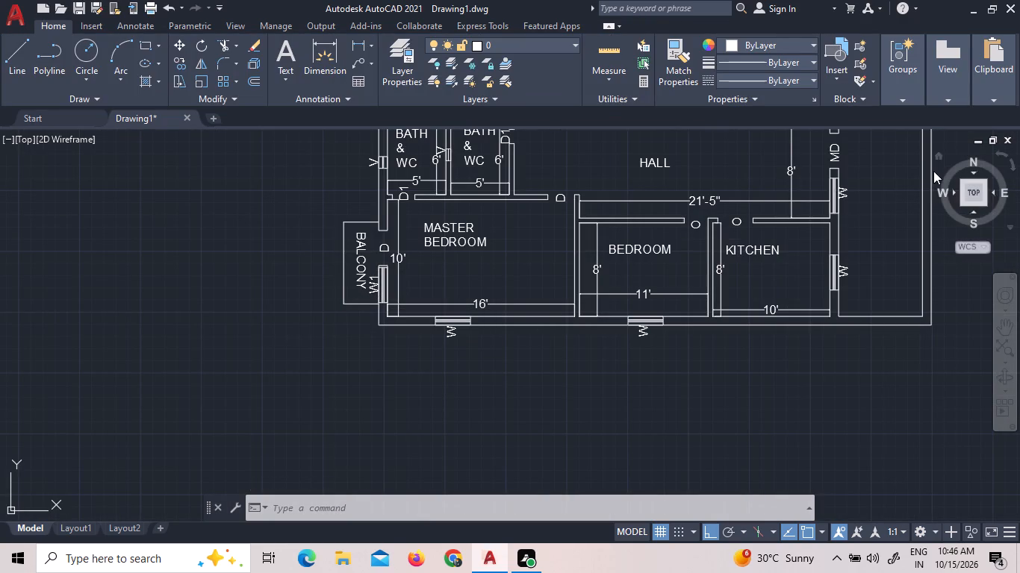
scroll(884, 202, up, 2)
triple_click(784, 171)
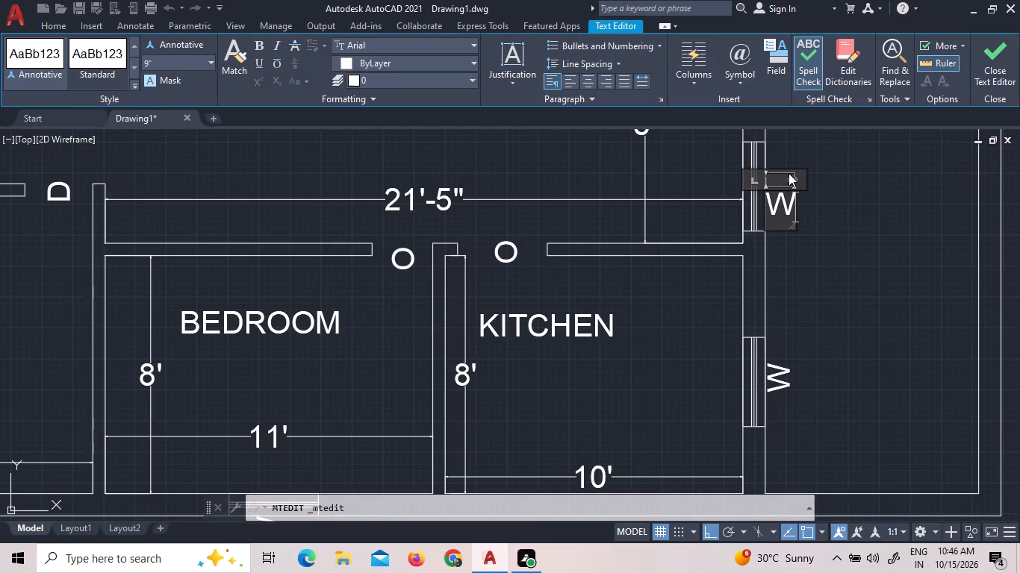
key(1)
click(874, 208)
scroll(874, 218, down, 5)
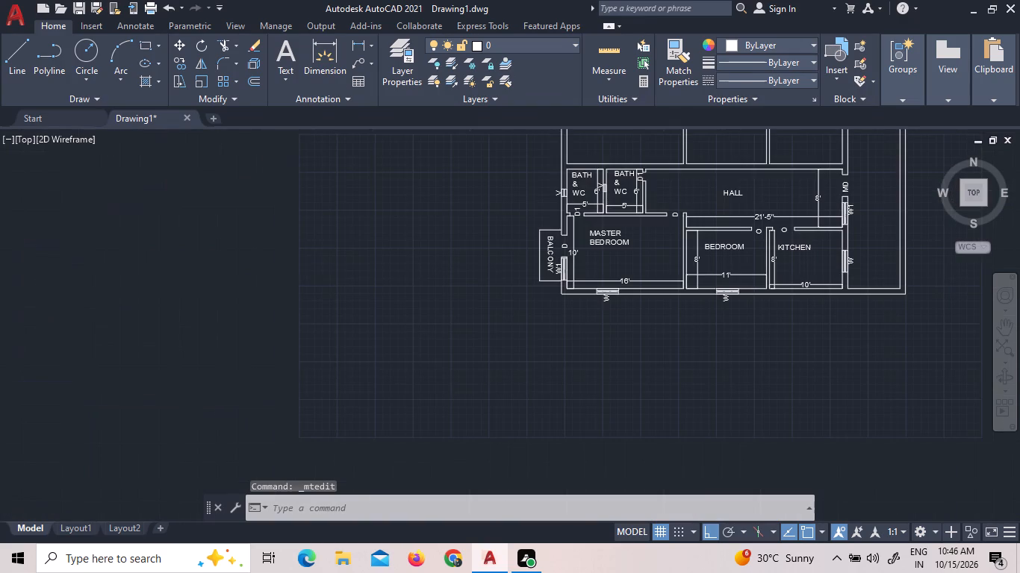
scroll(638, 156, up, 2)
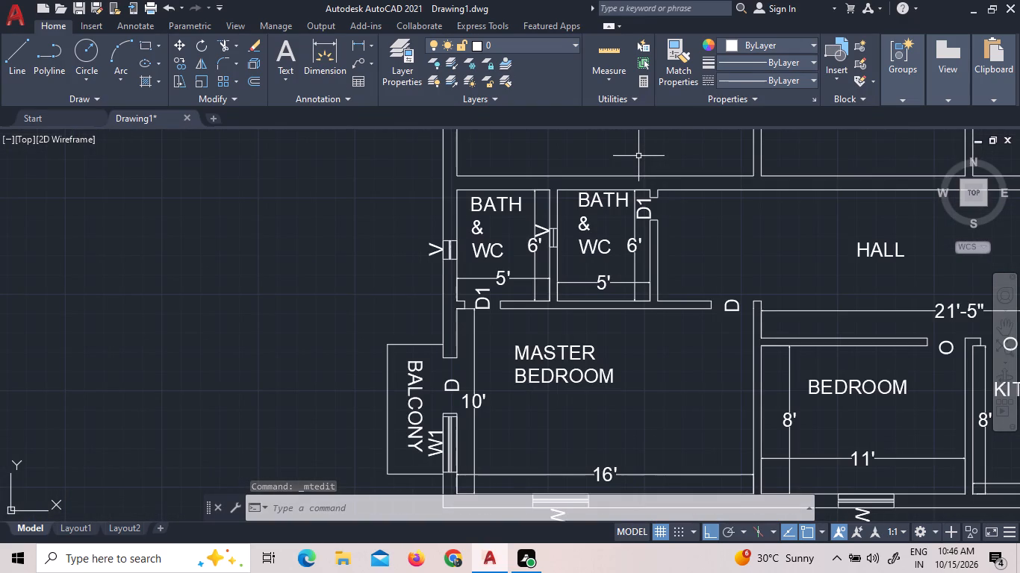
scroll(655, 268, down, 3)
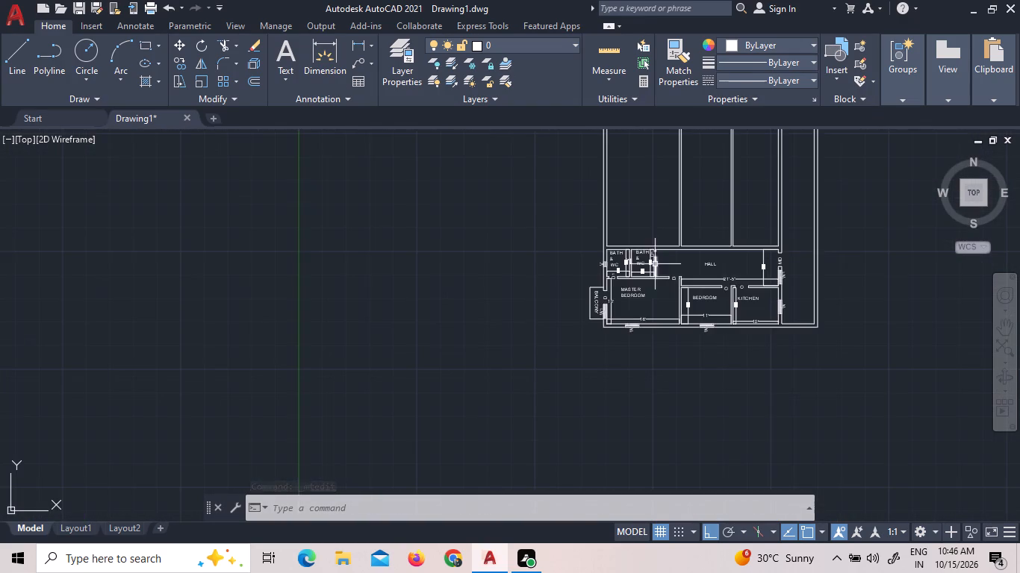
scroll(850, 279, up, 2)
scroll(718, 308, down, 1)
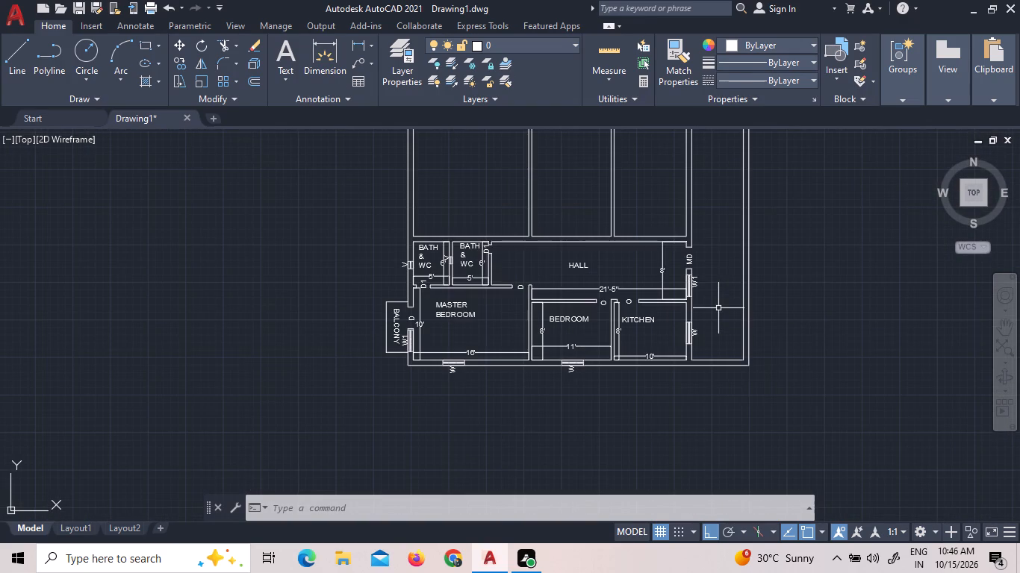
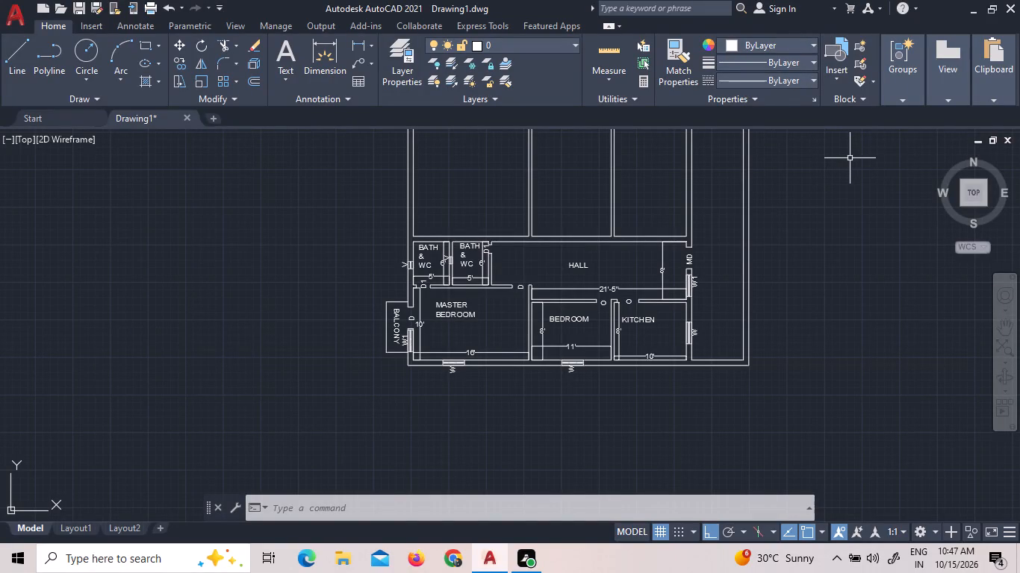
Add the multiline text label PASSAGE with 9" text height in the long narrow strip along the plan's east side.
scroll(864, 176, down, 2)
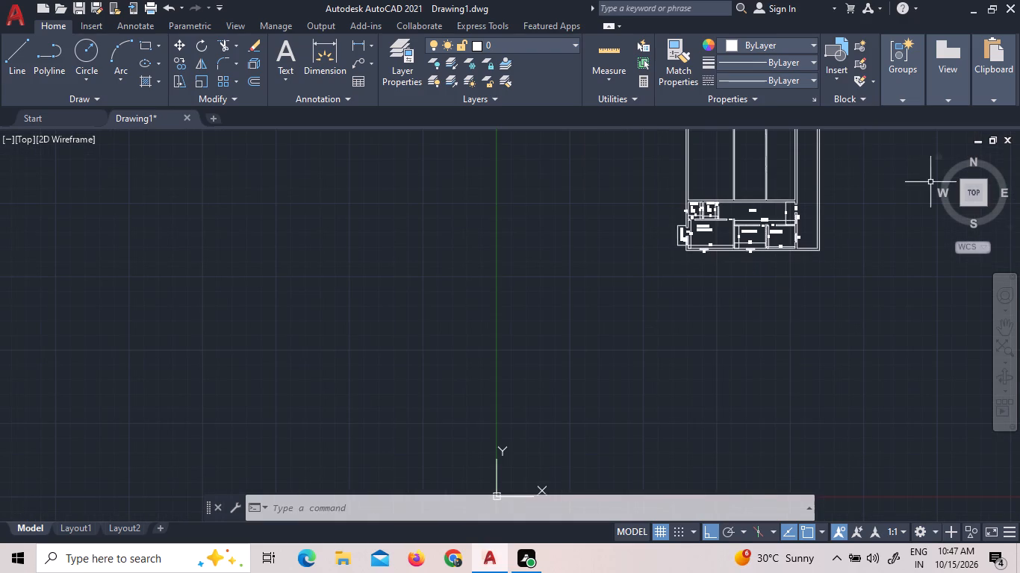
scroll(814, 179, down, 3)
middle_drag(838, 162, 715, 275)
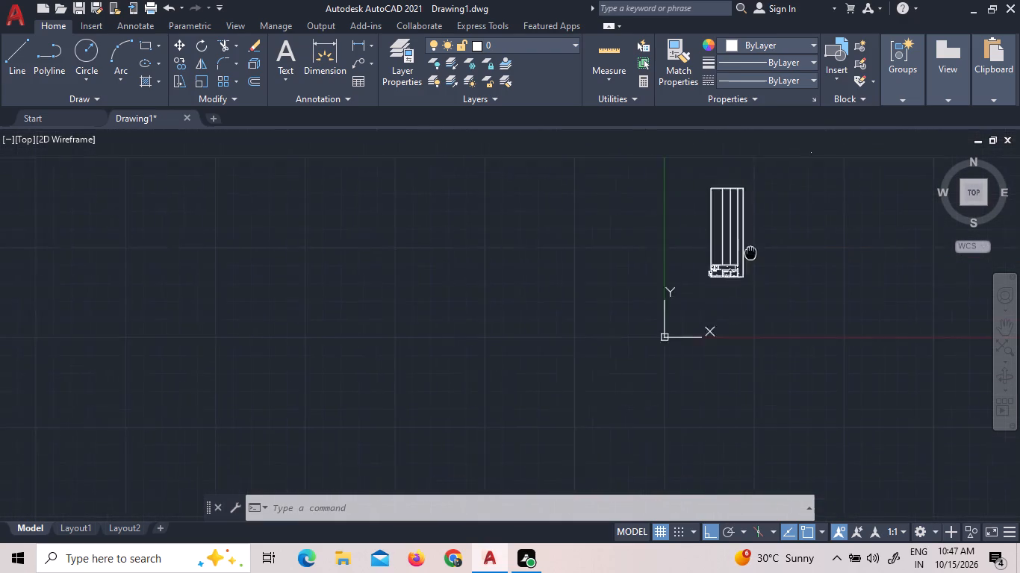
middle_drag(715, 275, 634, 319)
scroll(621, 319, up, 6)
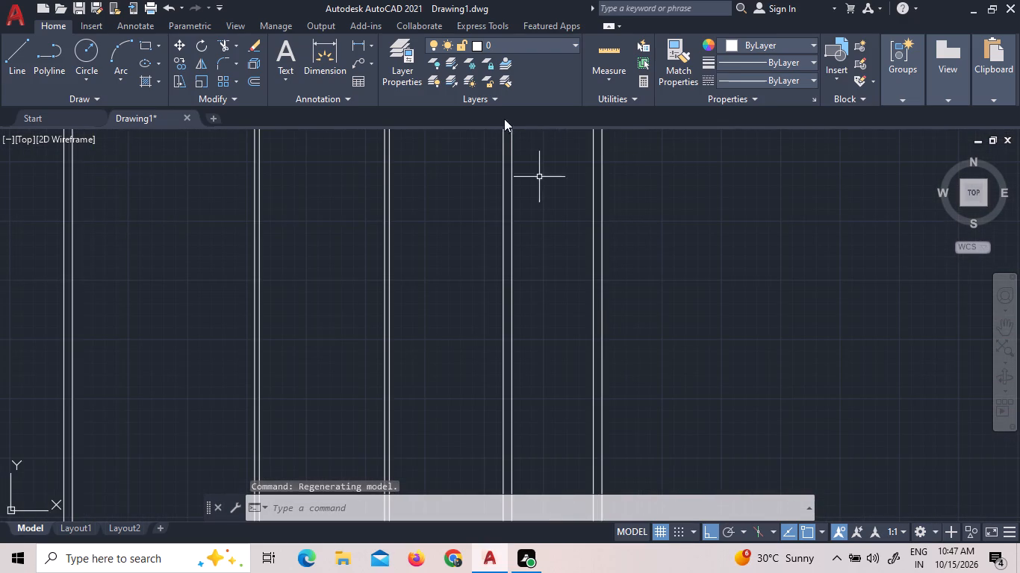
click(297, 64)
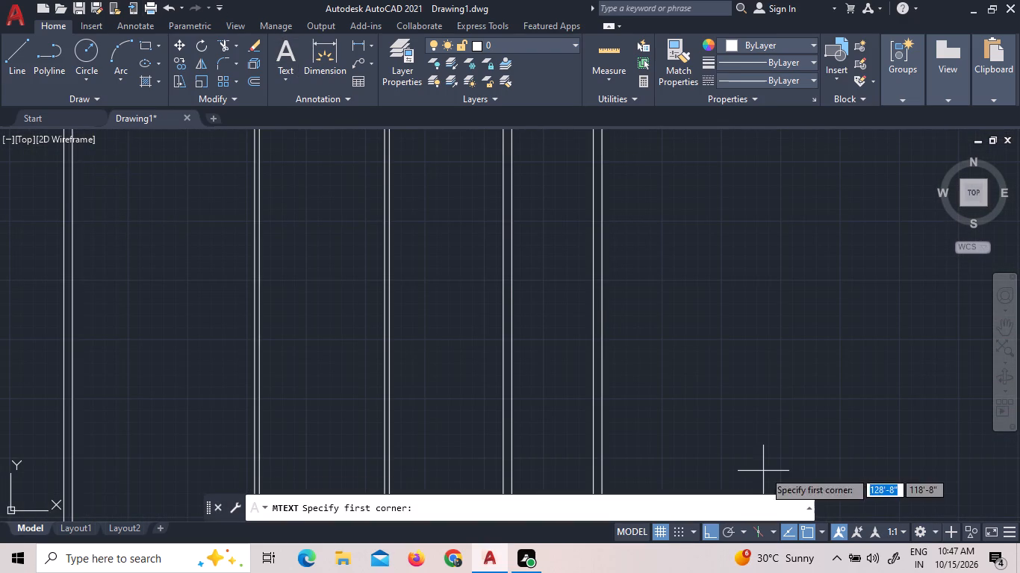
click(520, 257)
click(584, 353)
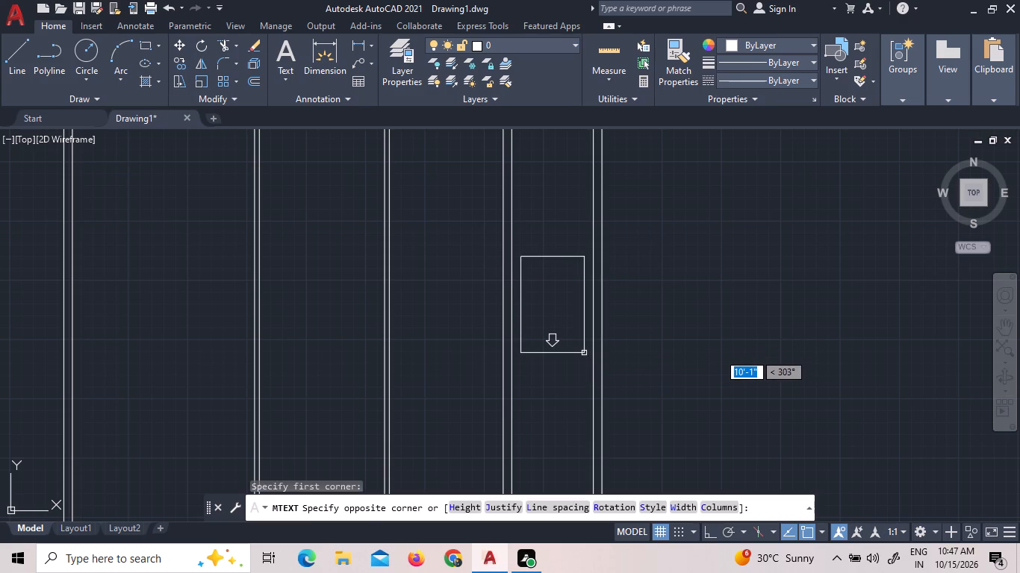
key(p)
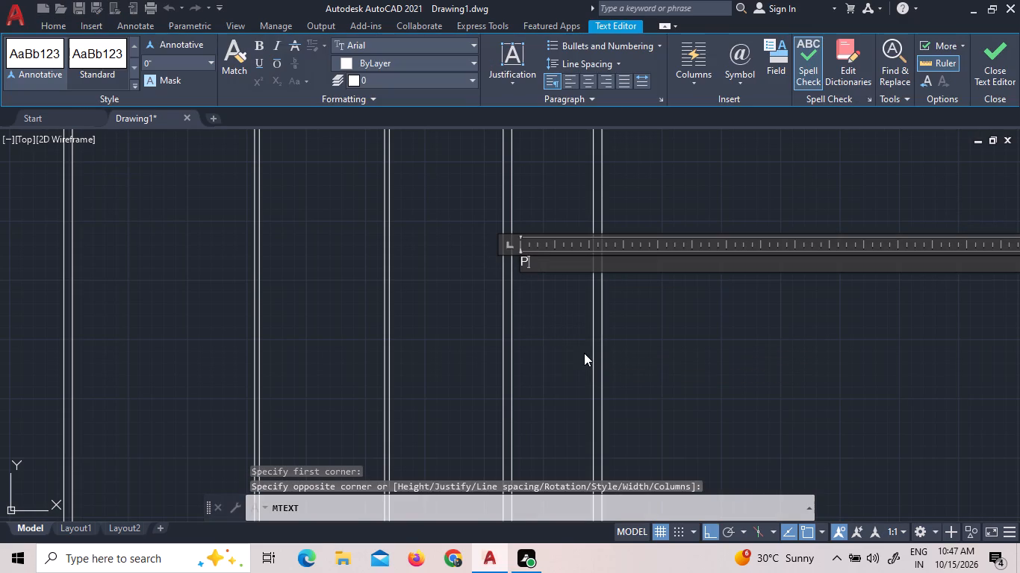
text(ASSA)
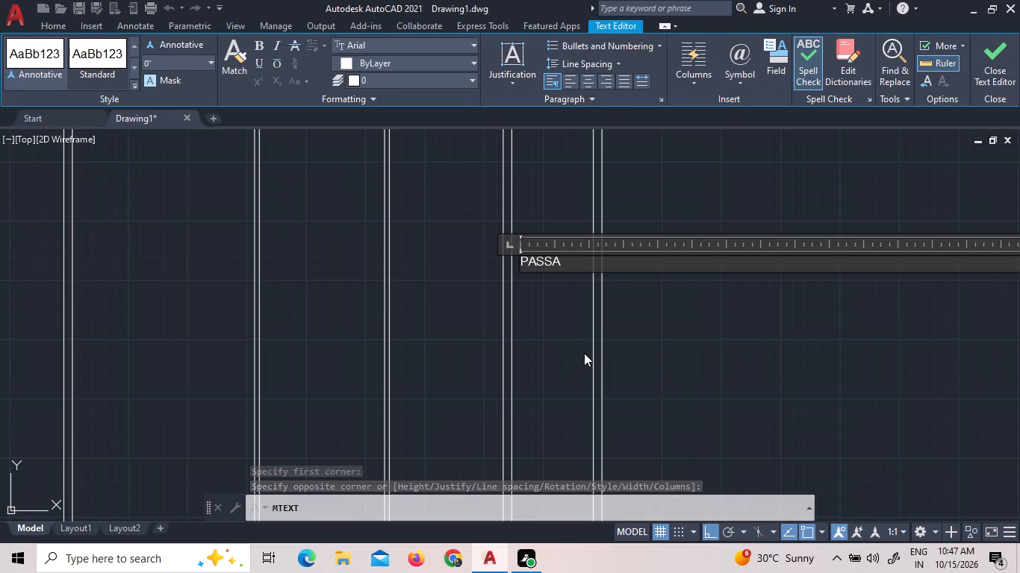
text(GE)
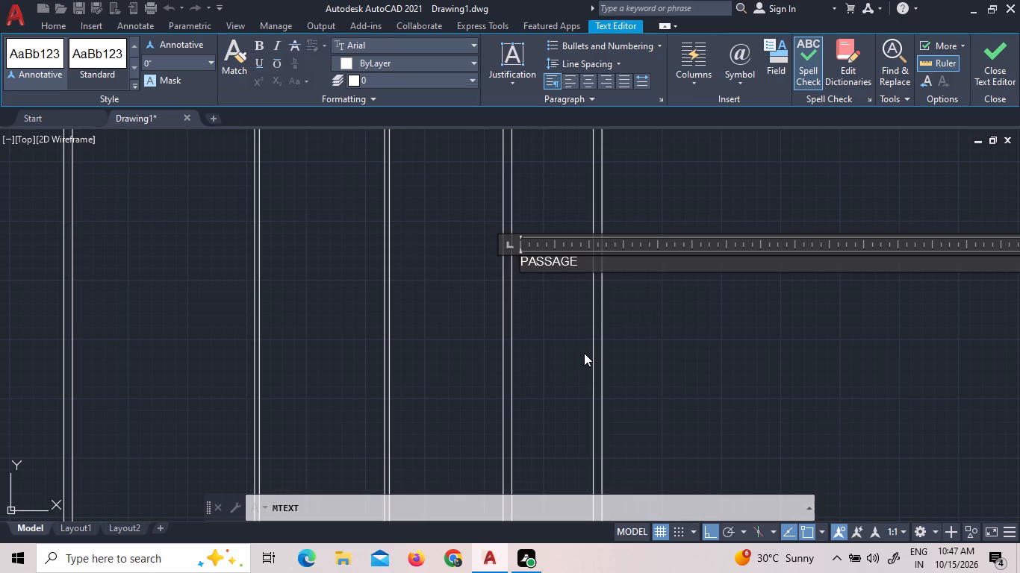
key(space)
double_click(579, 264)
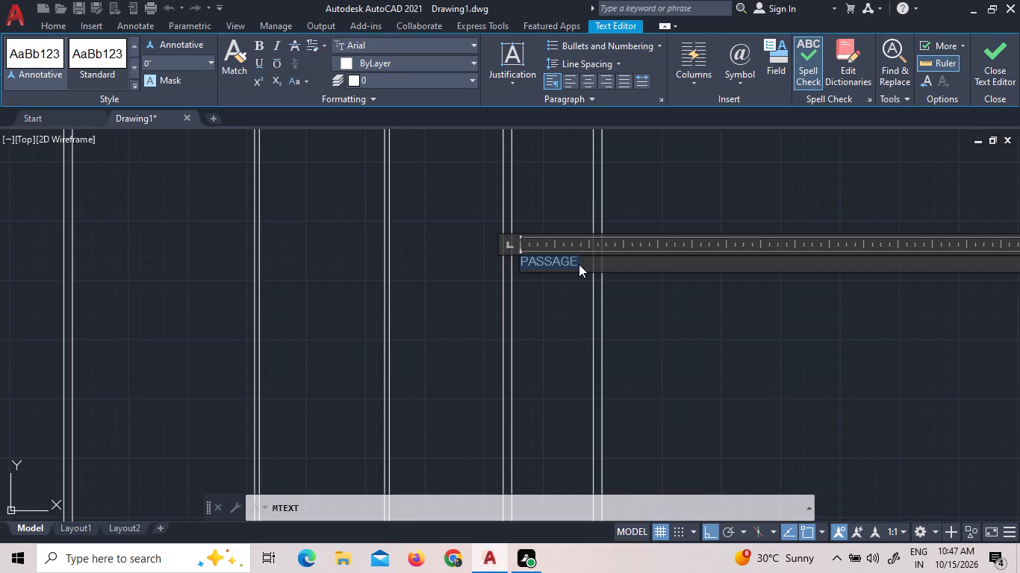
click(208, 60)
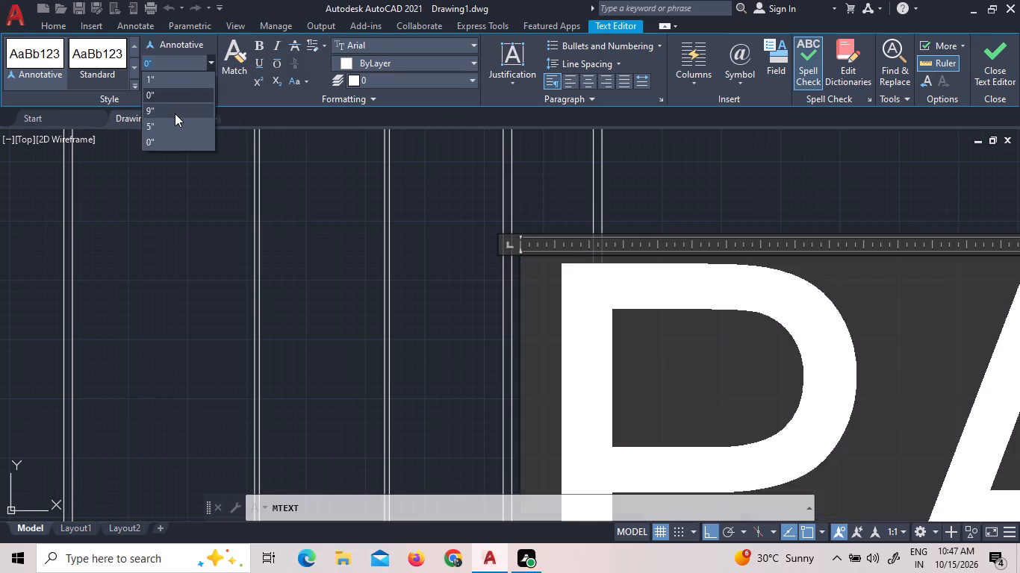
click(175, 113)
click(423, 272)
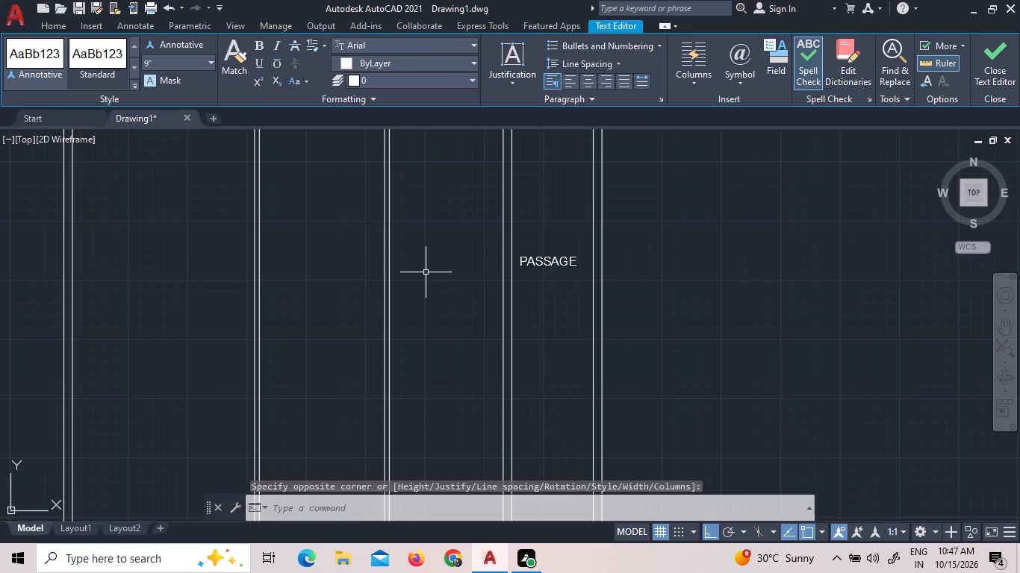
Rotate the PASSAGE label 90 degrees counterclockwise about its lower-right corner so it reads upward along the strip.
scroll(644, 355, down, 2)
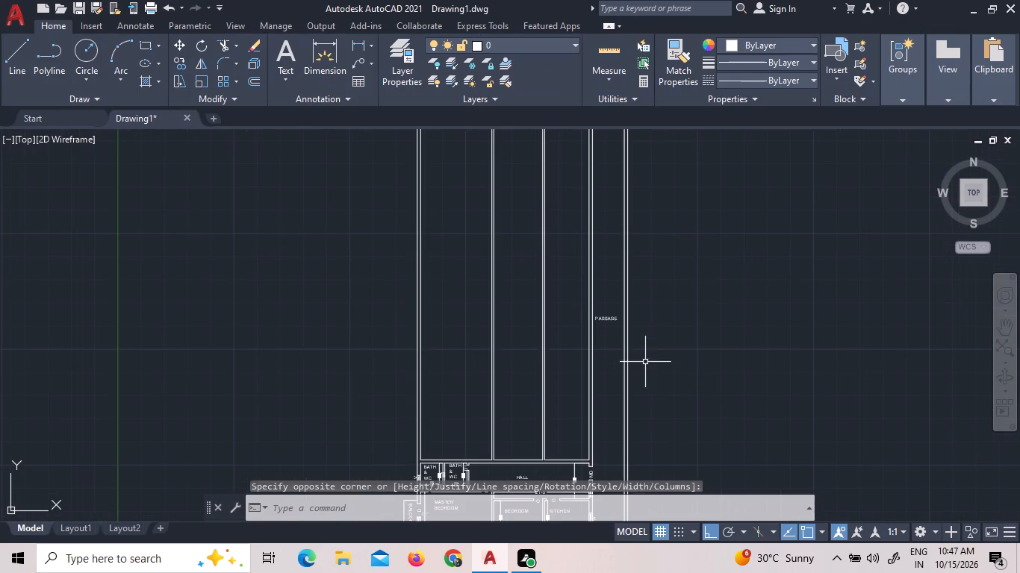
scroll(609, 319, up, 2)
click(609, 319)
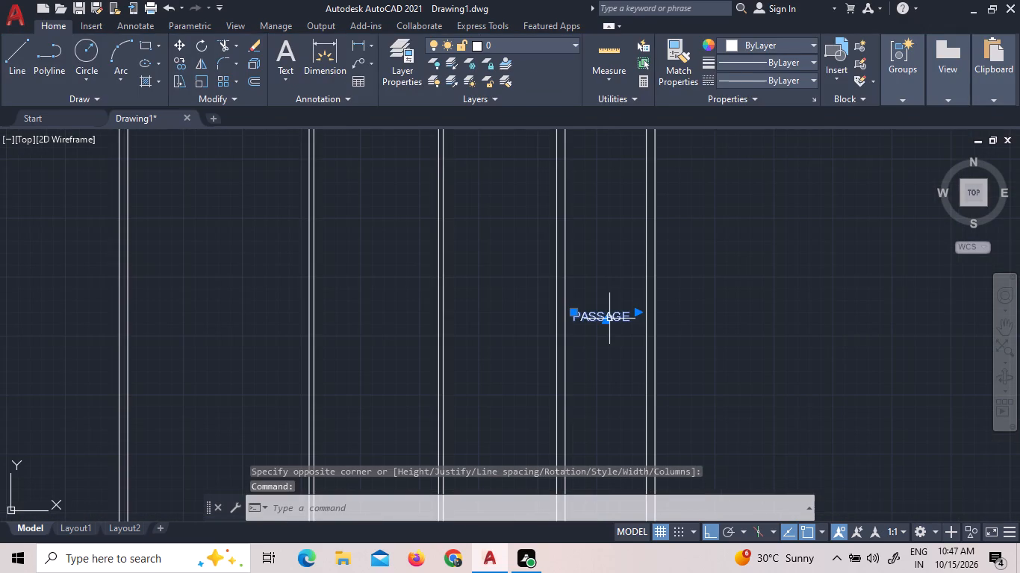
right_click(609, 319)
click(620, 334)
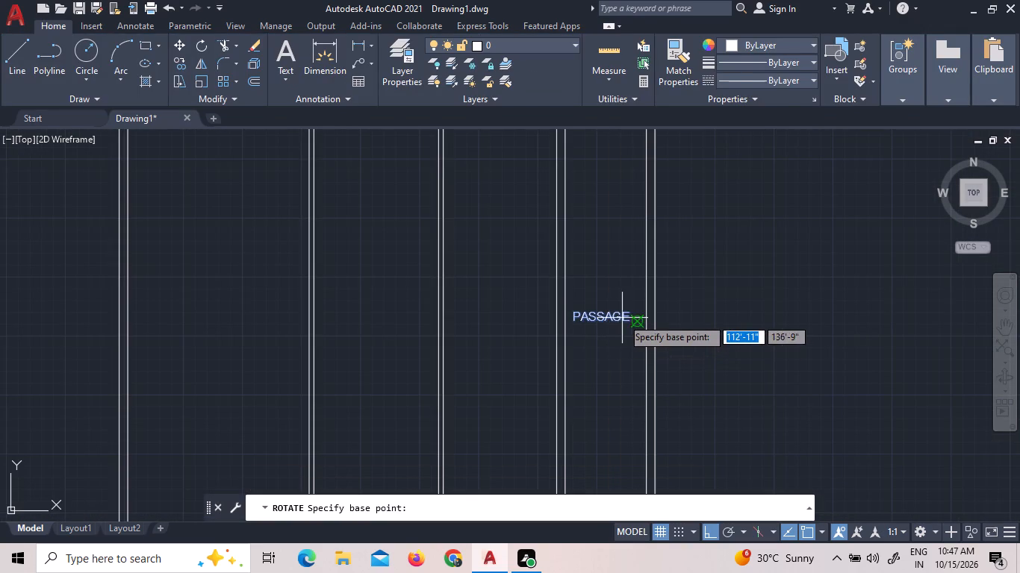
scroll(624, 320, up, 5)
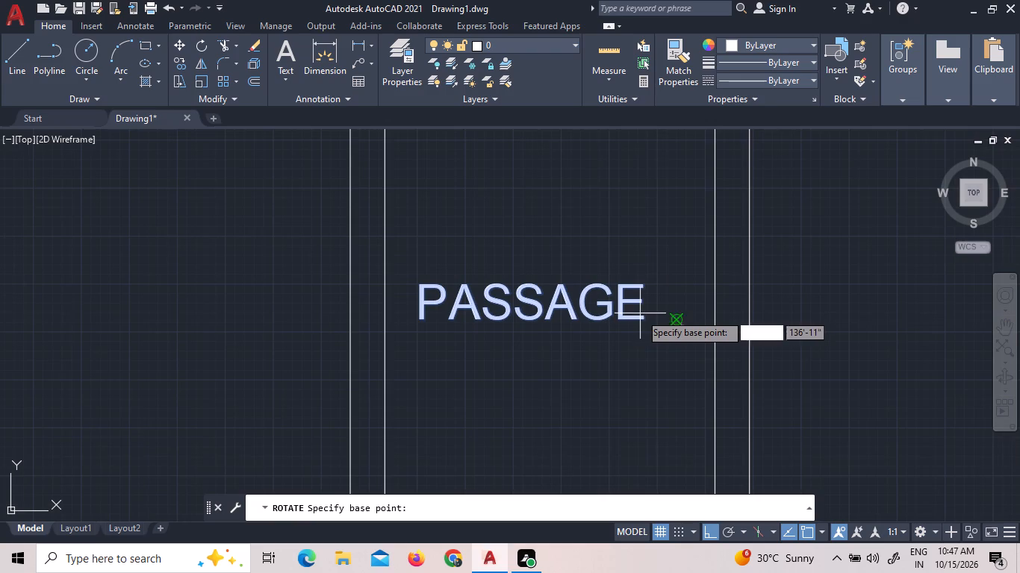
click(644, 320)
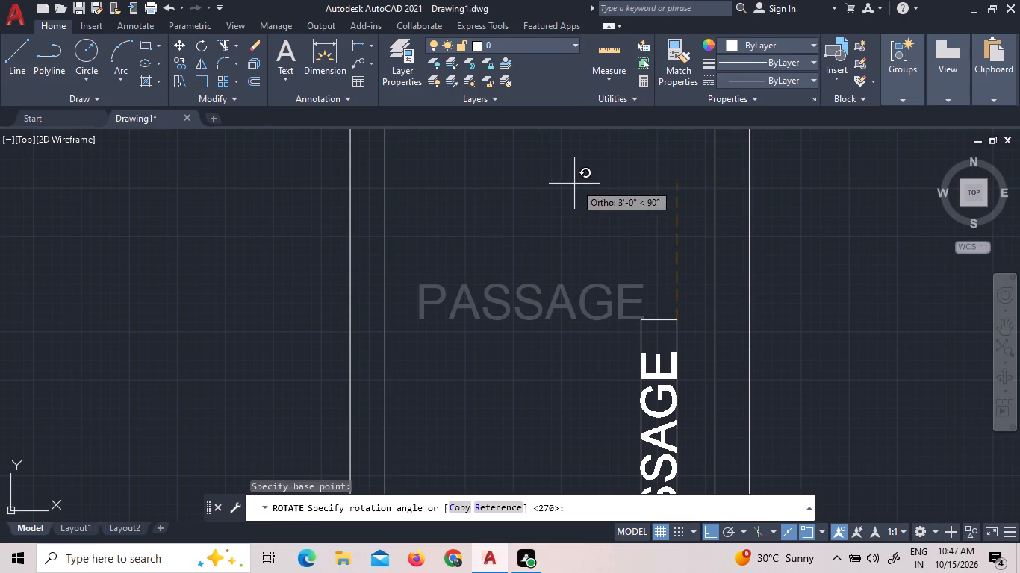
click(570, 195)
Move the vertical PASSAGE label horizontally westward to centre it between the passage's two walls.
click(715, 428)
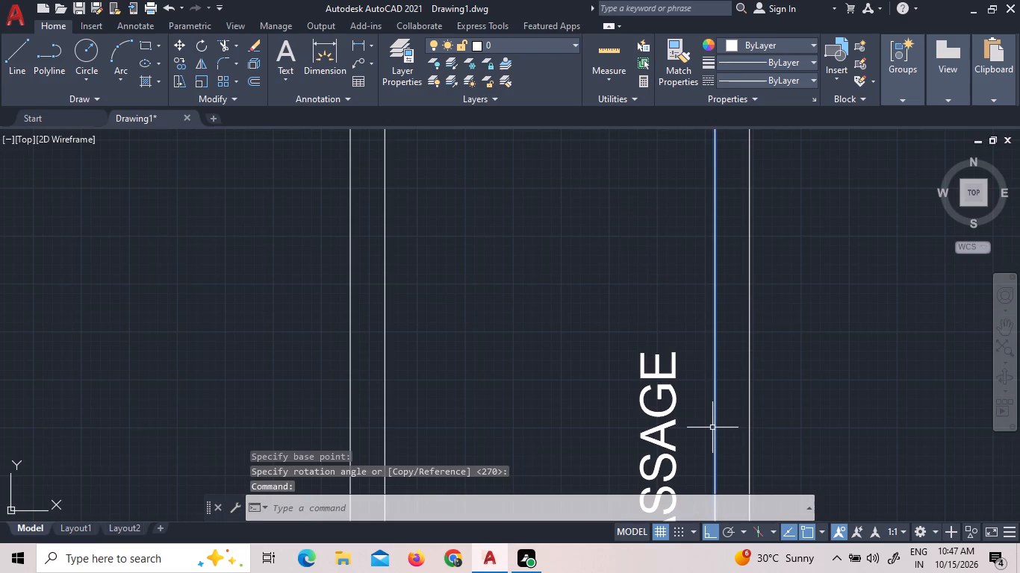
key(Escape)
click(691, 433)
click(494, 306)
right_click(494, 306)
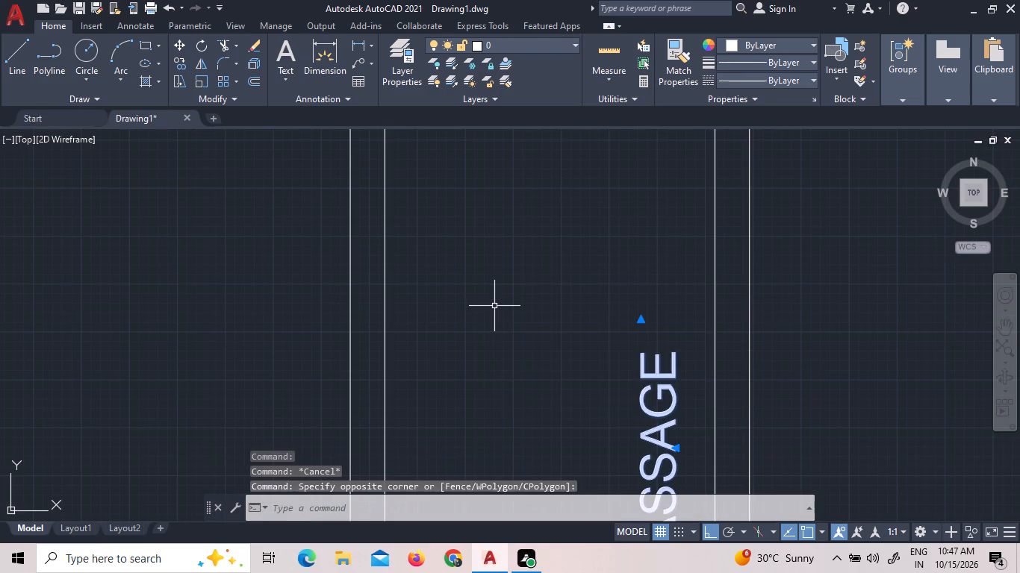
click(590, 284)
click(612, 317)
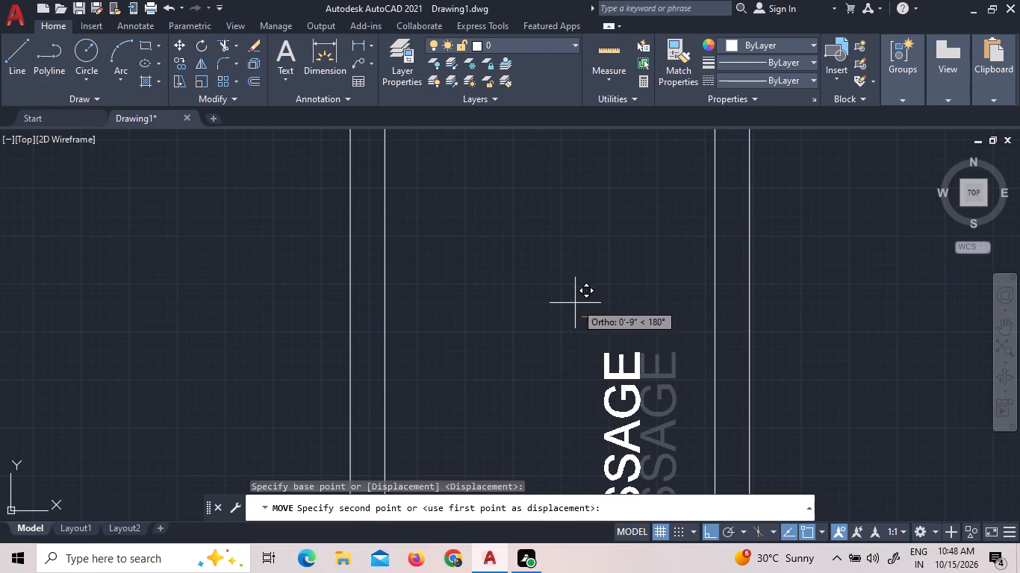
click(517, 320)
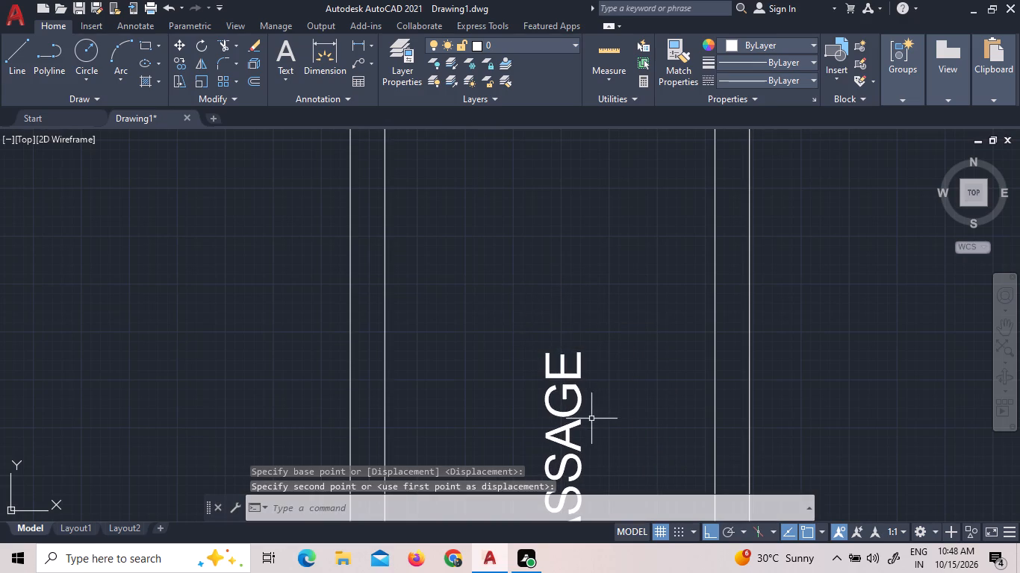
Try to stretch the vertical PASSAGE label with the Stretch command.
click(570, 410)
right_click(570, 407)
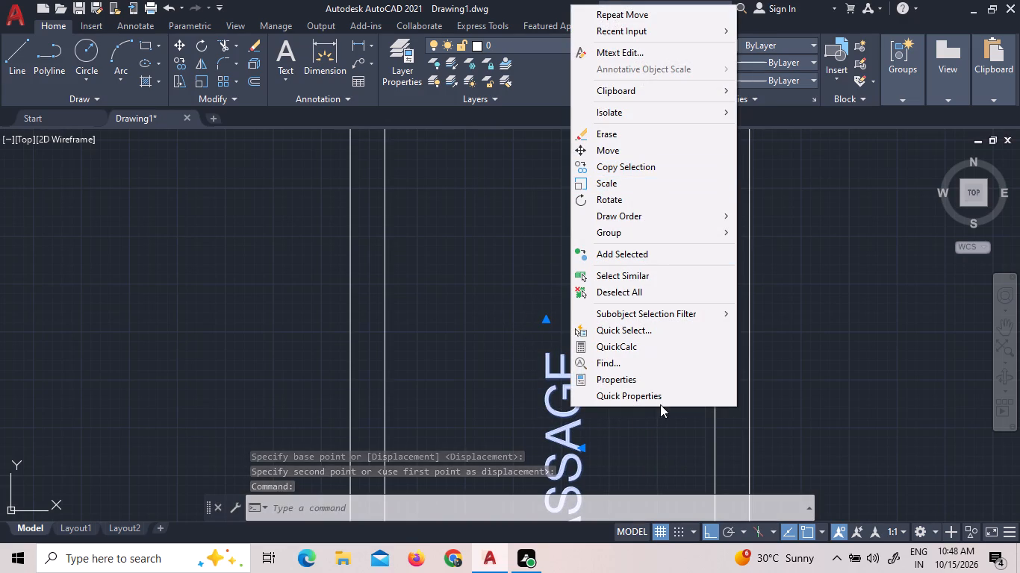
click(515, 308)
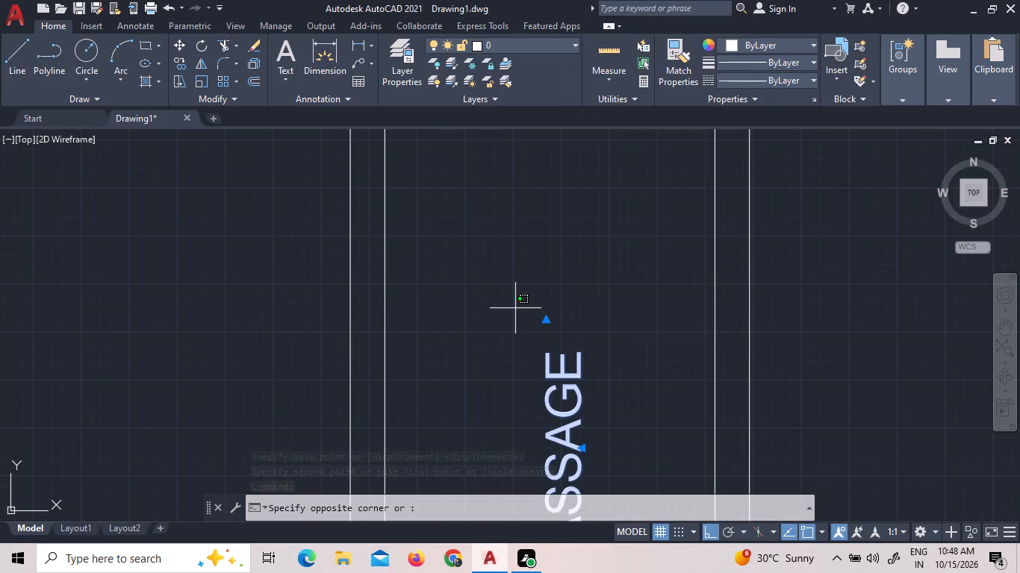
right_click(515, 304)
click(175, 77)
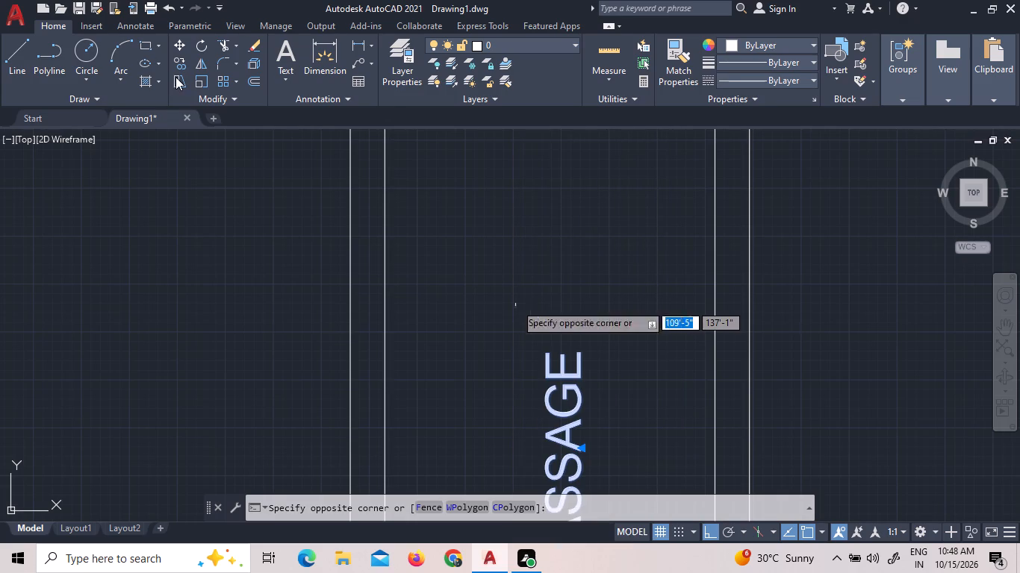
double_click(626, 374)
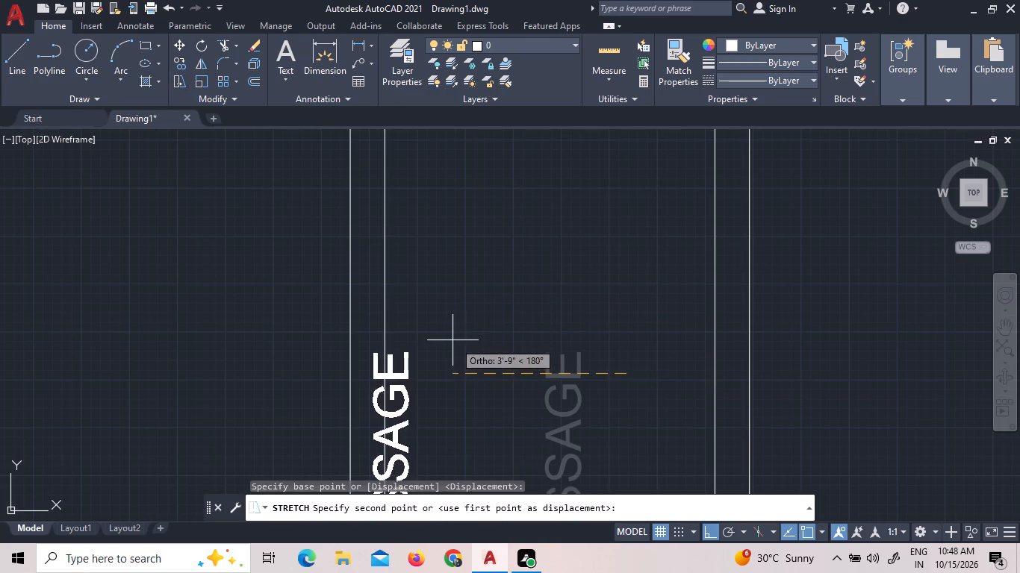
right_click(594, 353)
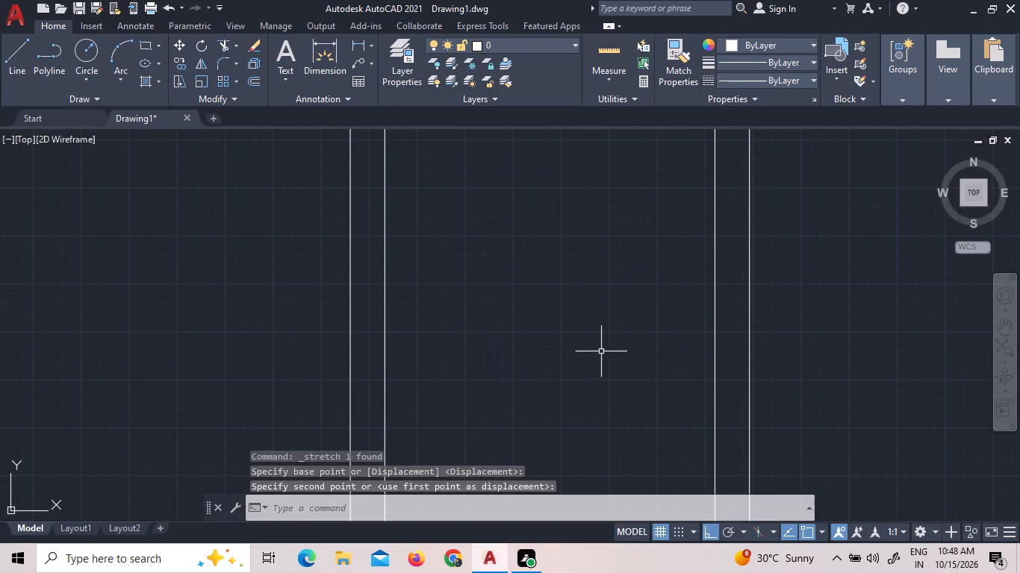
Move the stray PASSAGE label from outside the plan back between the passage walls, with Ortho turned off.
scroll(600, 346, down, 9)
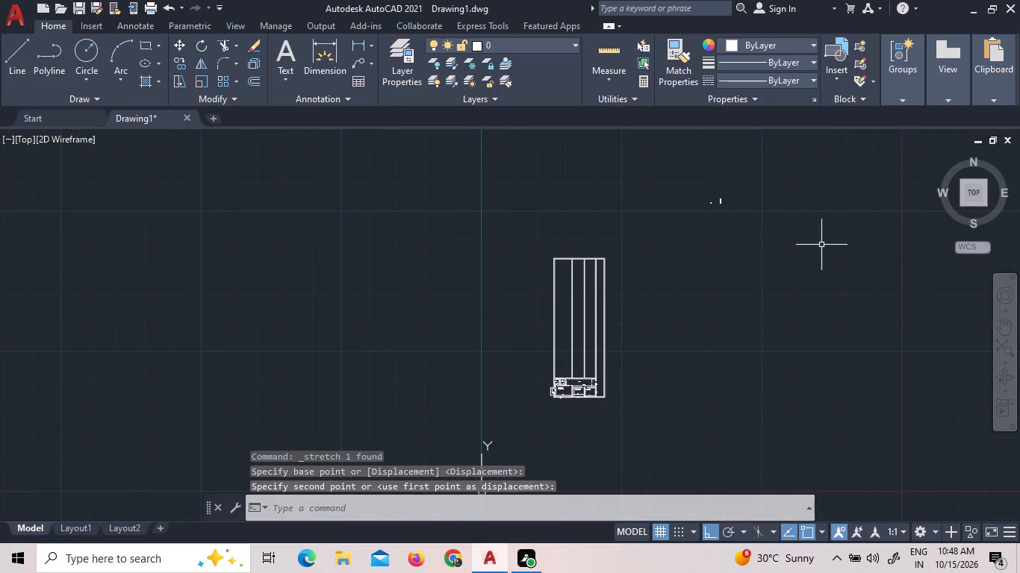
scroll(725, 153, up, 4)
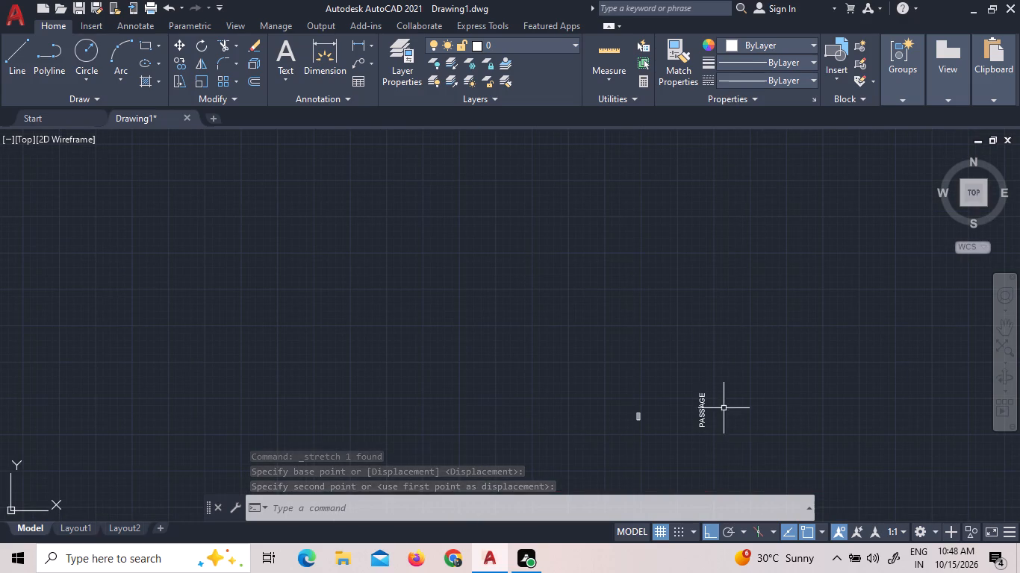
click(735, 459)
click(680, 357)
right_click(681, 353)
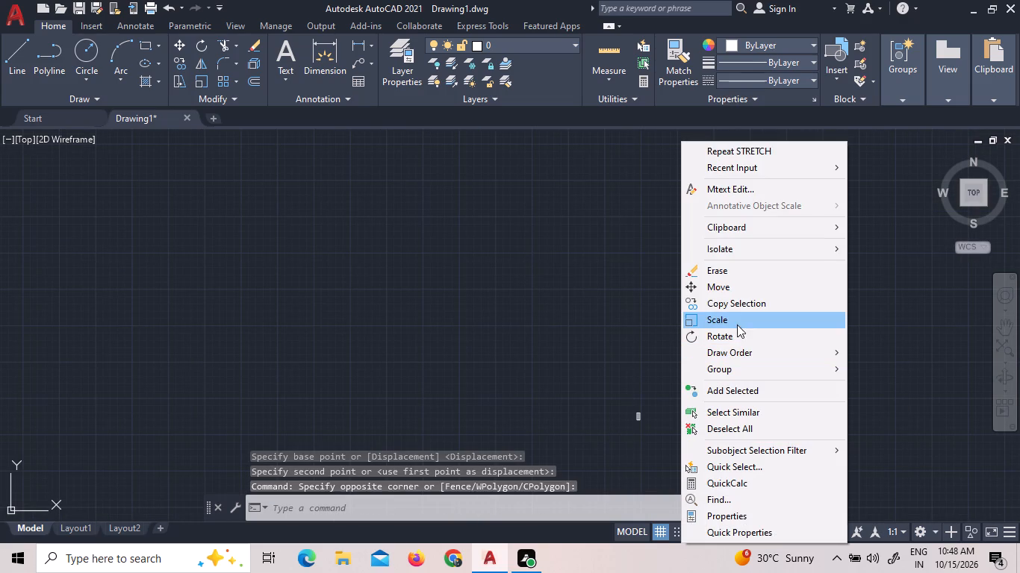
click(738, 285)
click(738, 343)
scroll(357, 335, down, 7)
scroll(340, 372, up, 3)
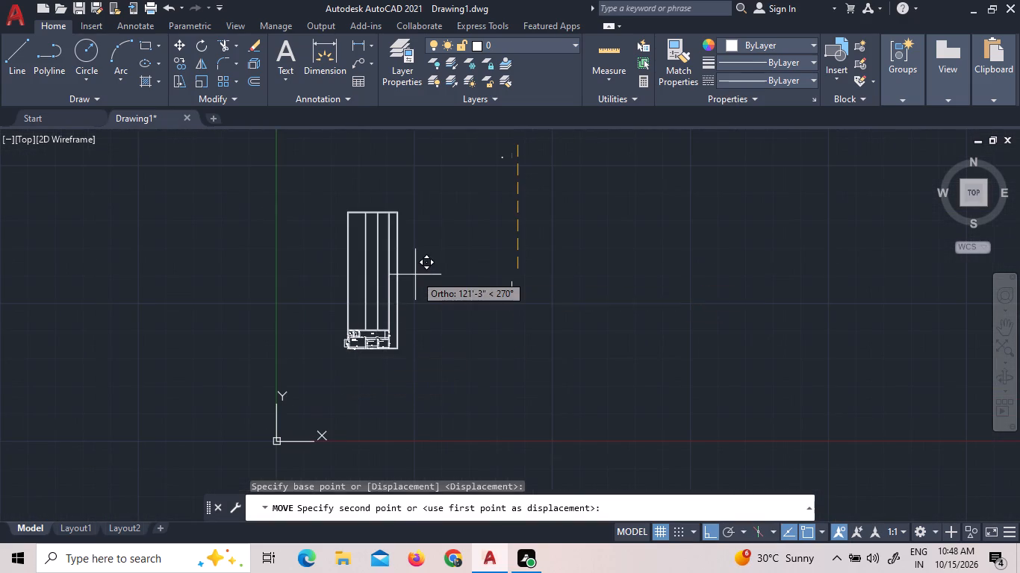
scroll(417, 275, up, 3)
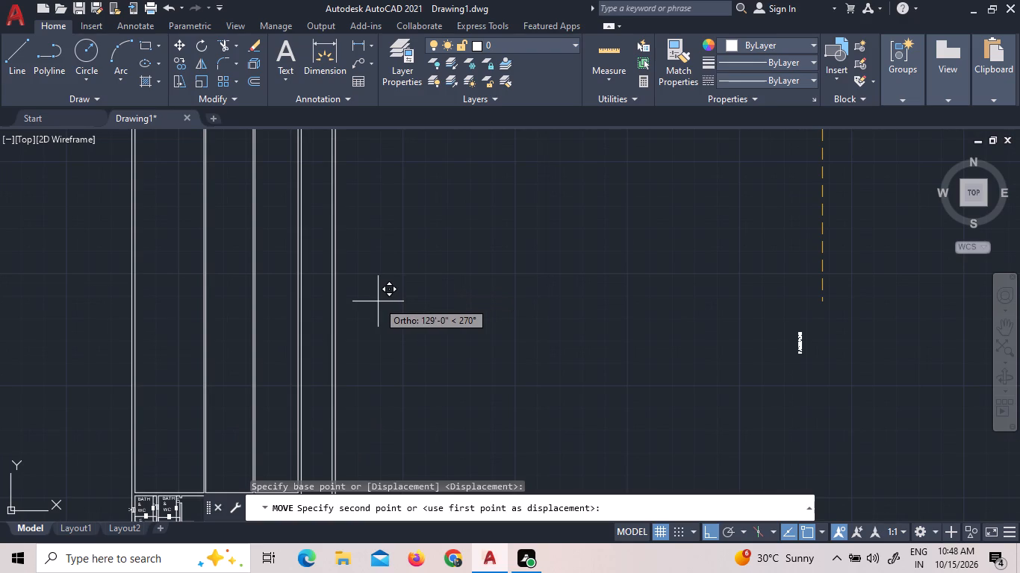
key(F8)
double_click(338, 306)
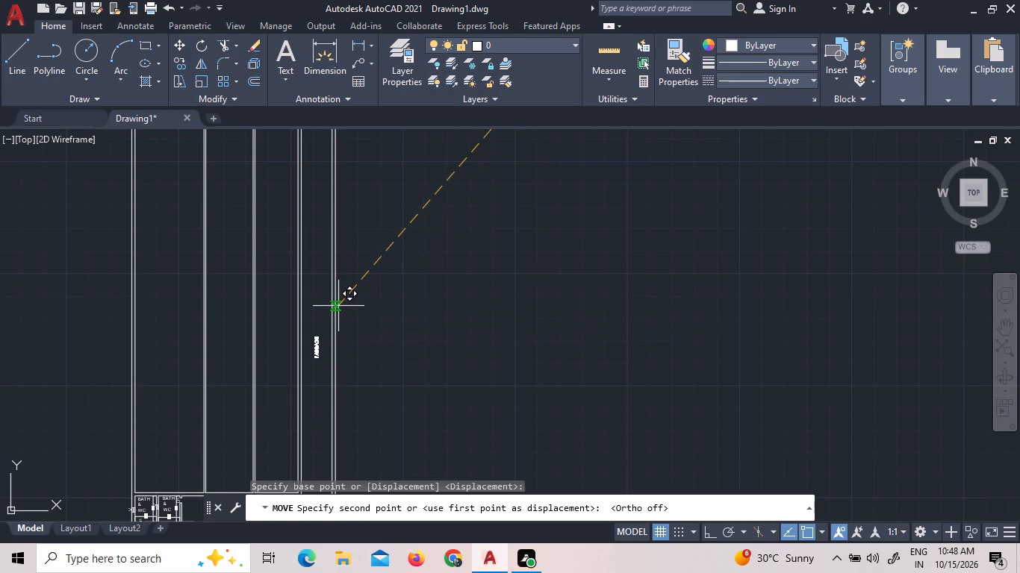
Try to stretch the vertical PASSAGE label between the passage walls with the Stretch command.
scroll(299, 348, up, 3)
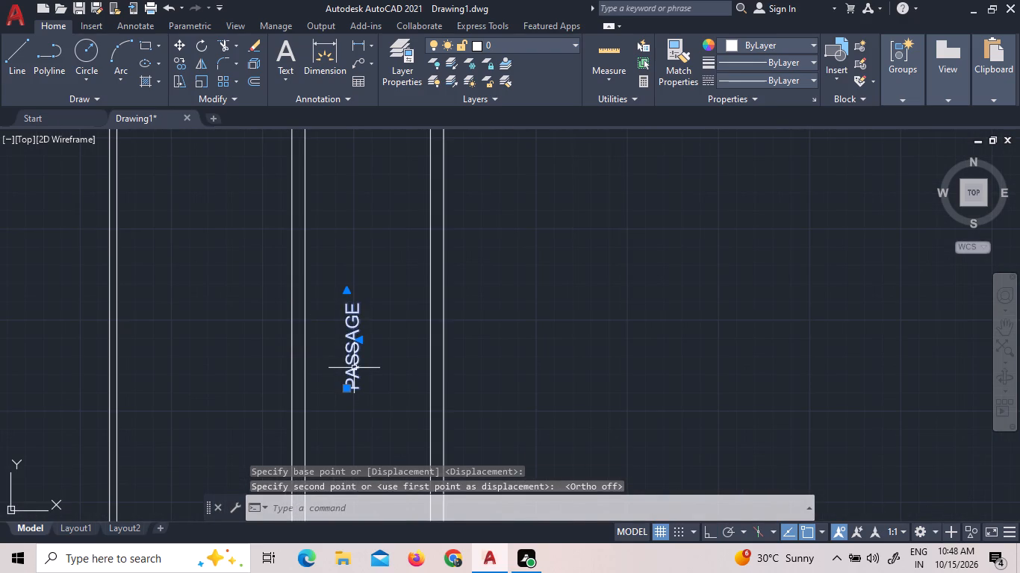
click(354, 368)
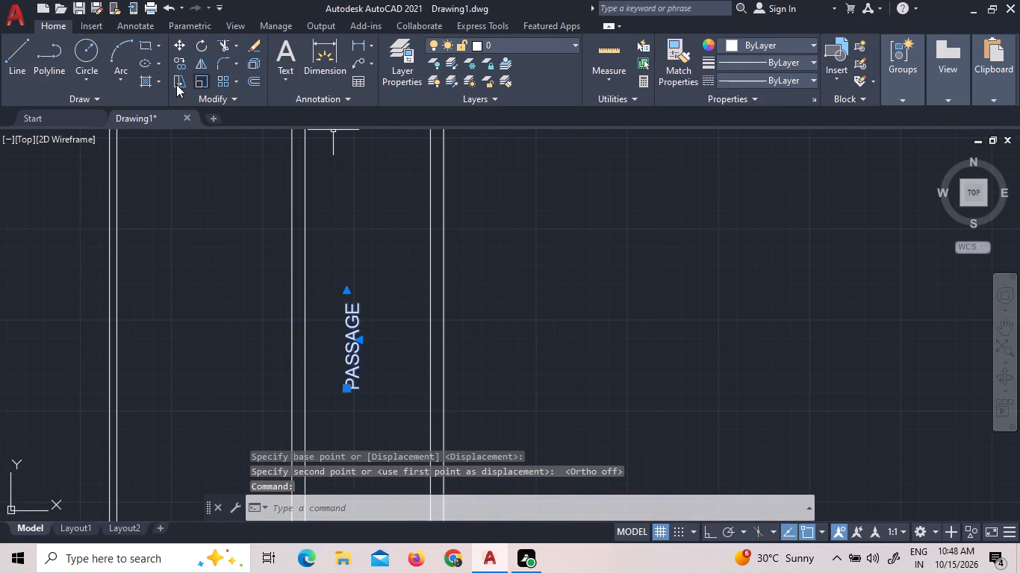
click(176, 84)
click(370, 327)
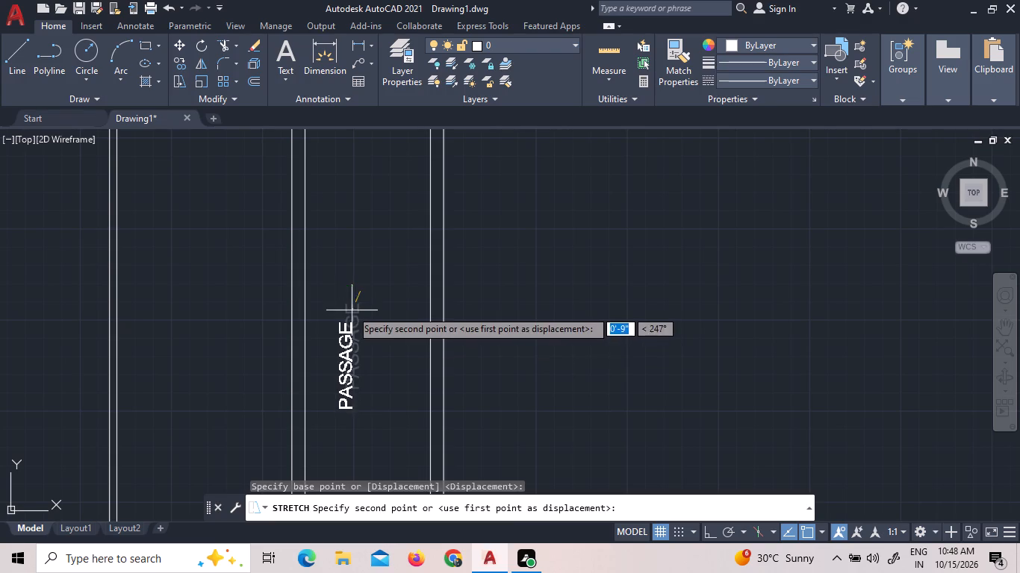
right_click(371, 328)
Delete the stray text objects, including the displaced vertical PASSAGE label, lying outside the plan to the northeast.
scroll(348, 191, down, 5)
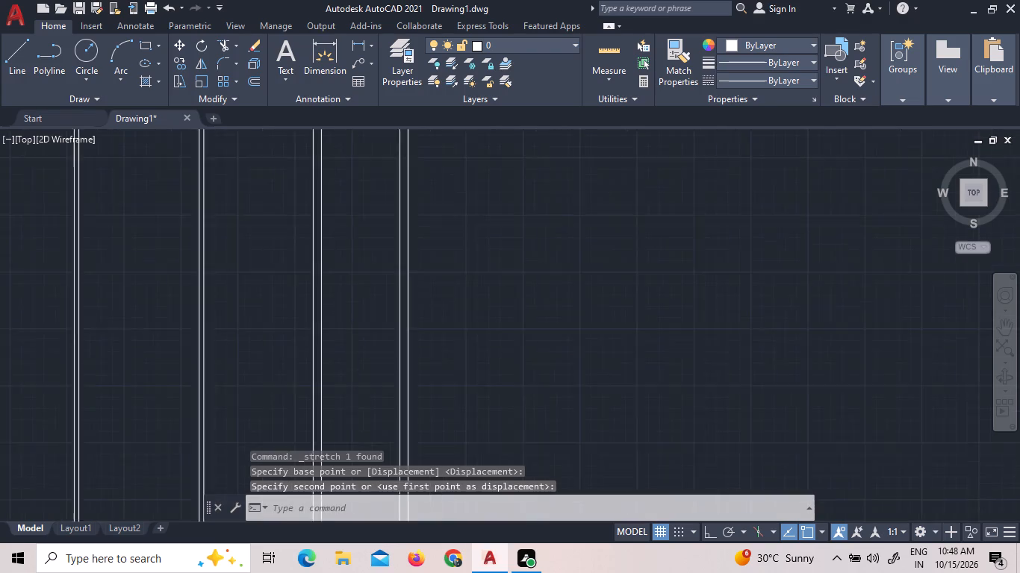
scroll(357, 196, down, 3)
scroll(491, 276, down, 4)
scroll(482, 257, up, 3)
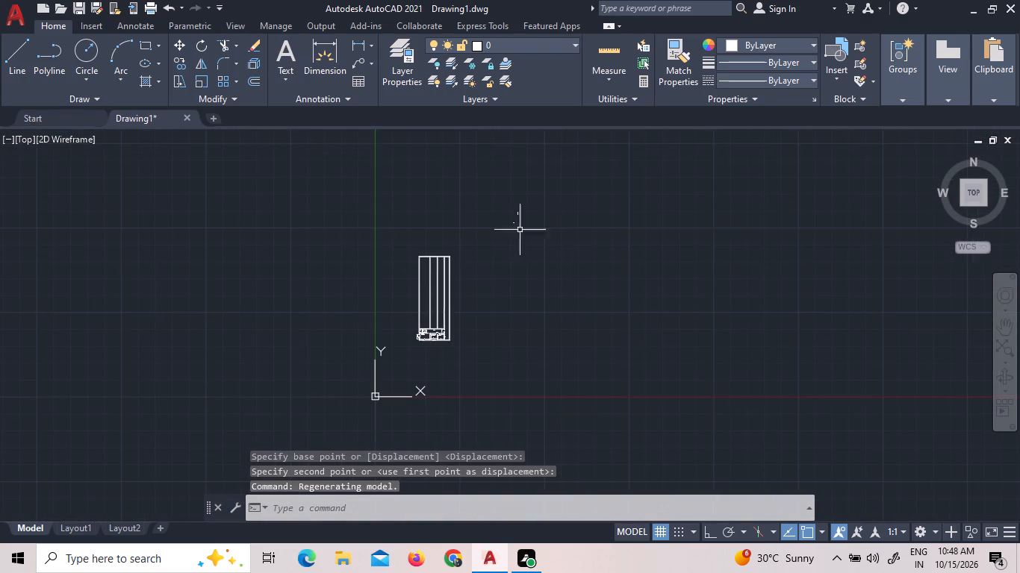
scroll(531, 207, up, 4)
click(515, 342)
click(271, 183)
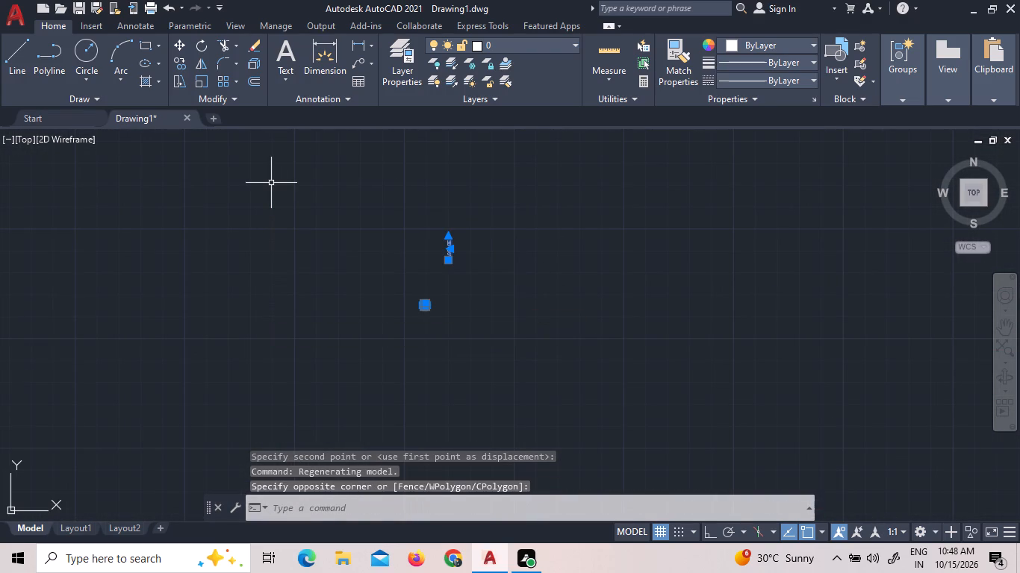
key(Delete)
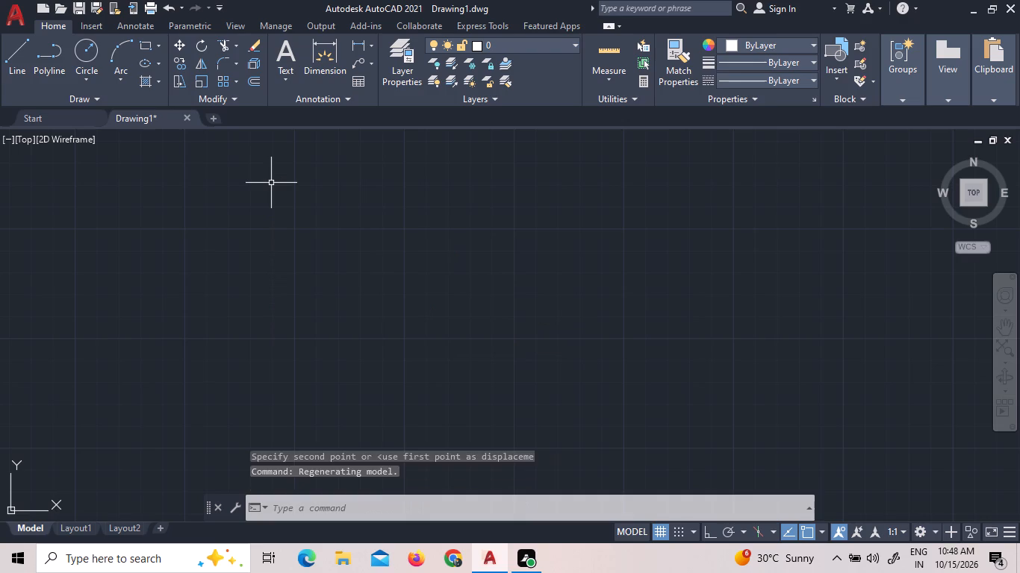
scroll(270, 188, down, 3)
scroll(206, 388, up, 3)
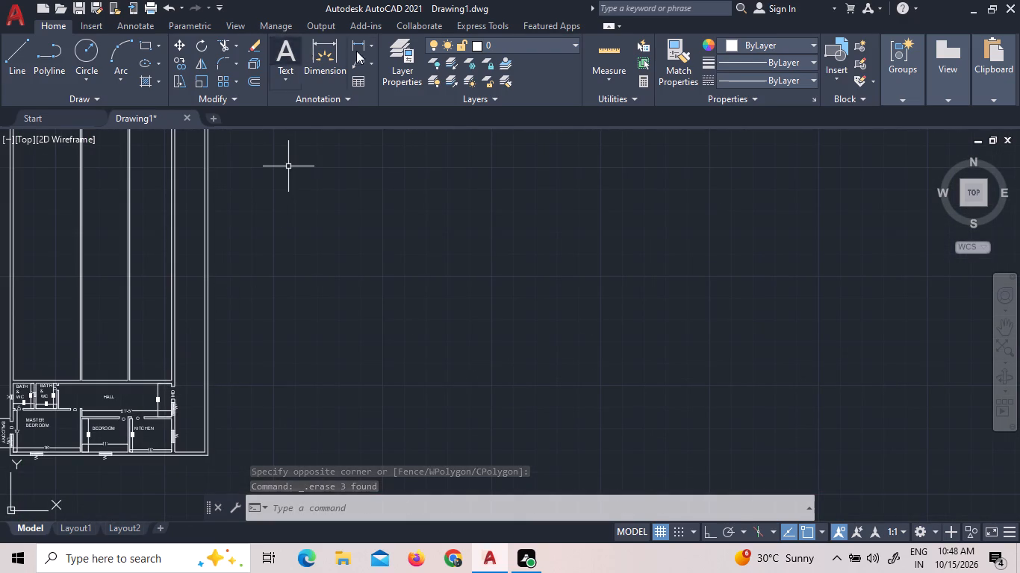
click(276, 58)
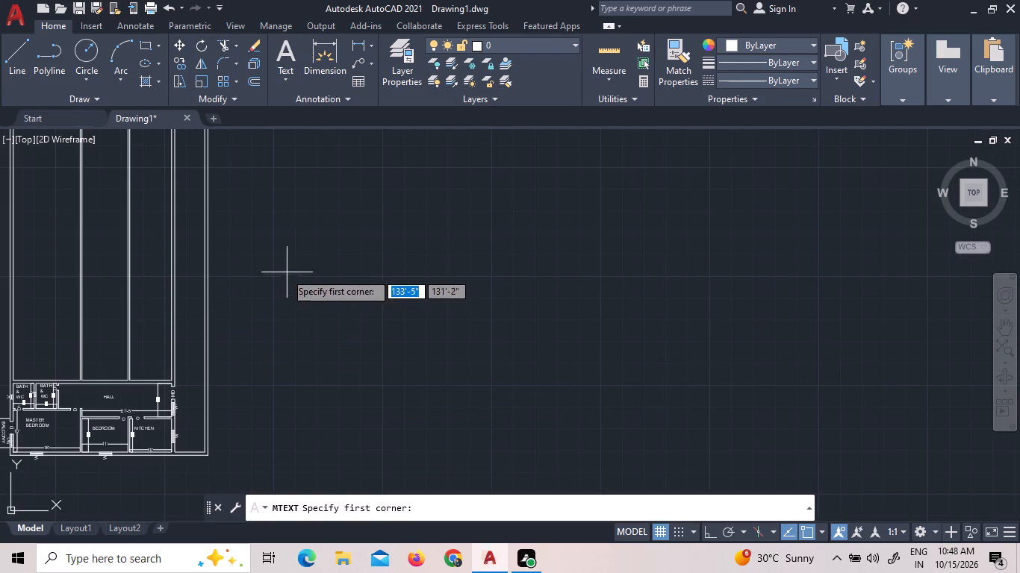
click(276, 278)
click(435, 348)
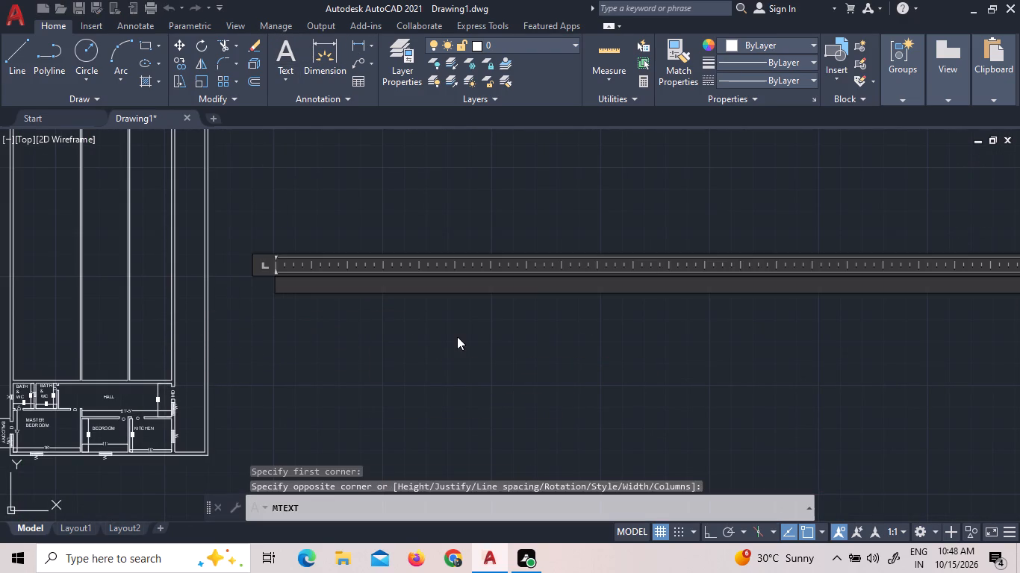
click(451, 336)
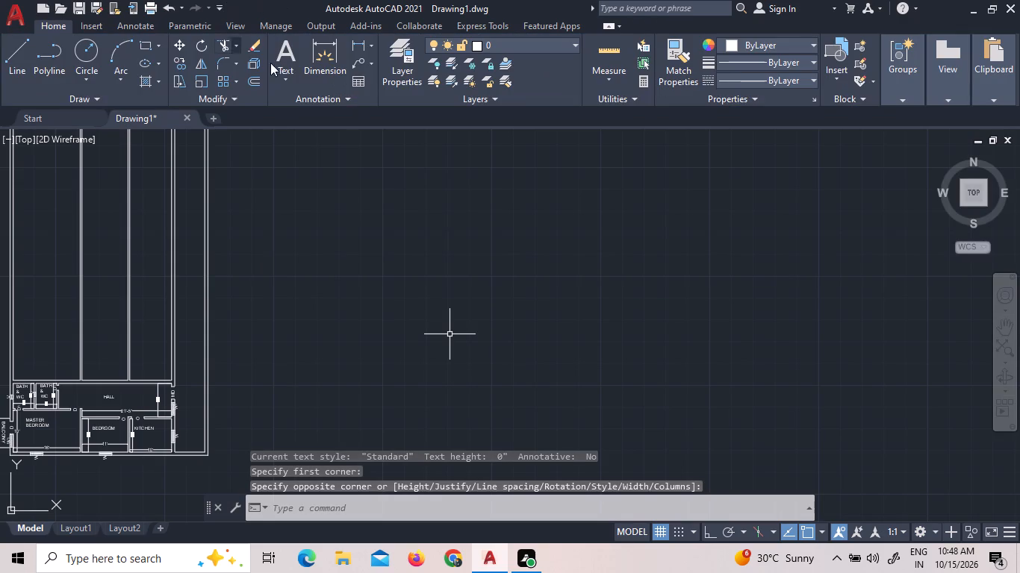
Add a multiline text label reading PASSAGE in the empty area east of the plan, with a text height of 3'.
click(287, 63)
click(323, 257)
click(501, 377)
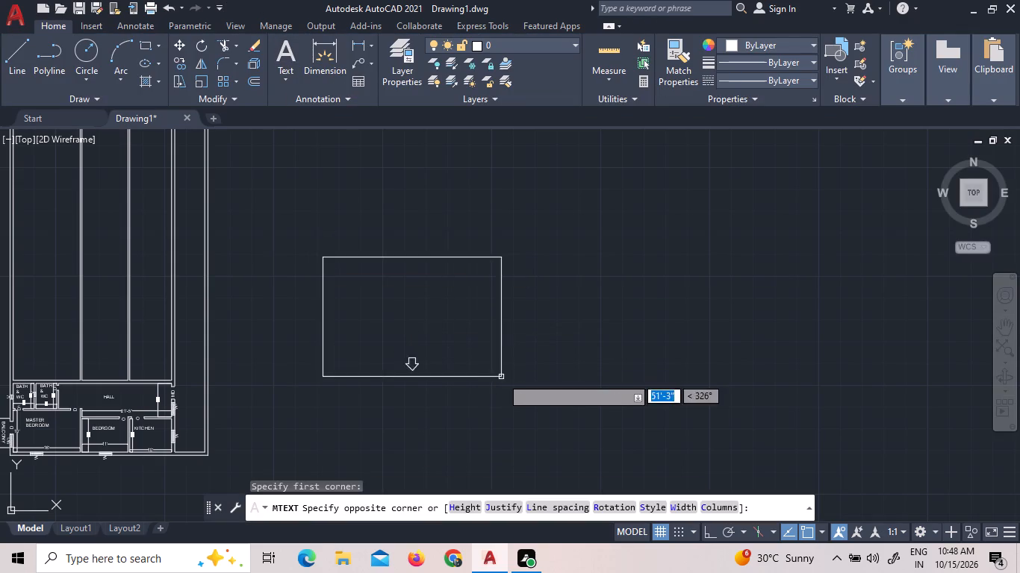
key(p)
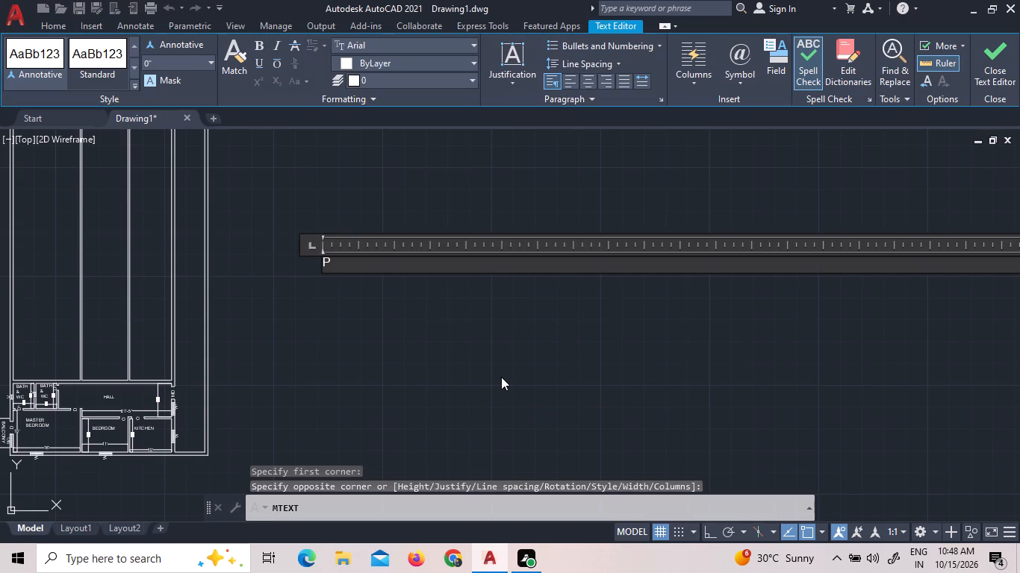
text(ASSA)
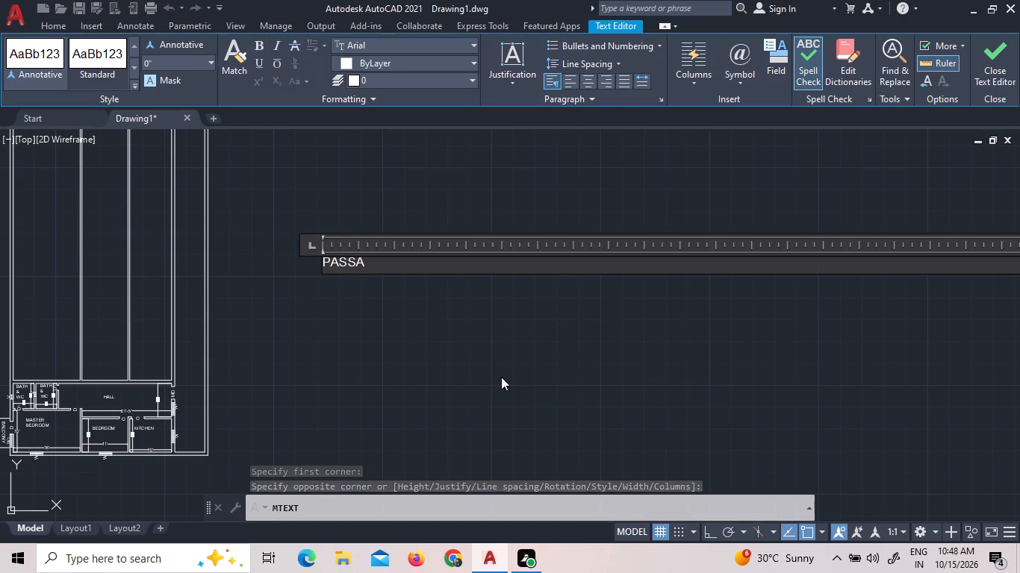
text(GE)
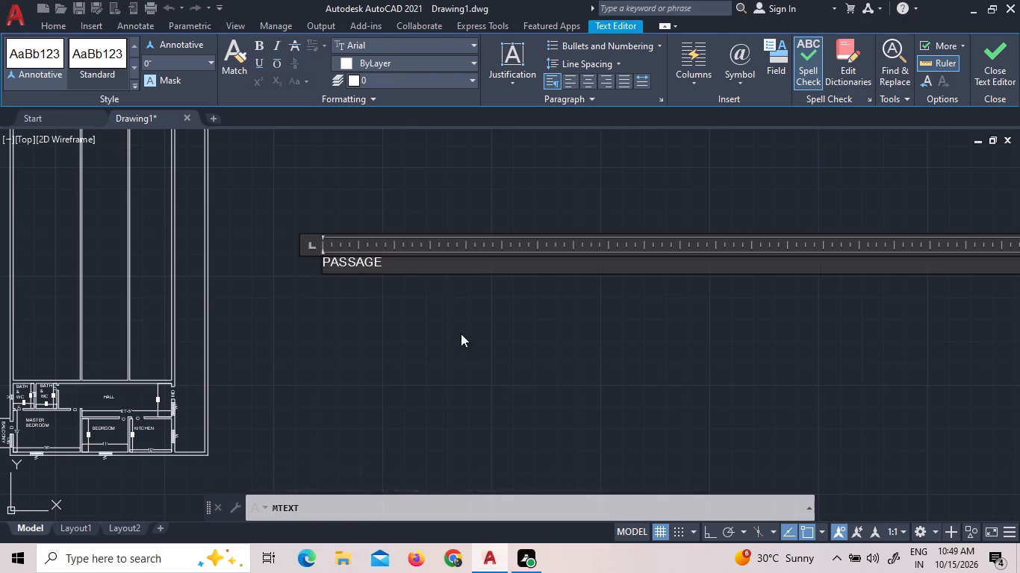
double_click(414, 268)
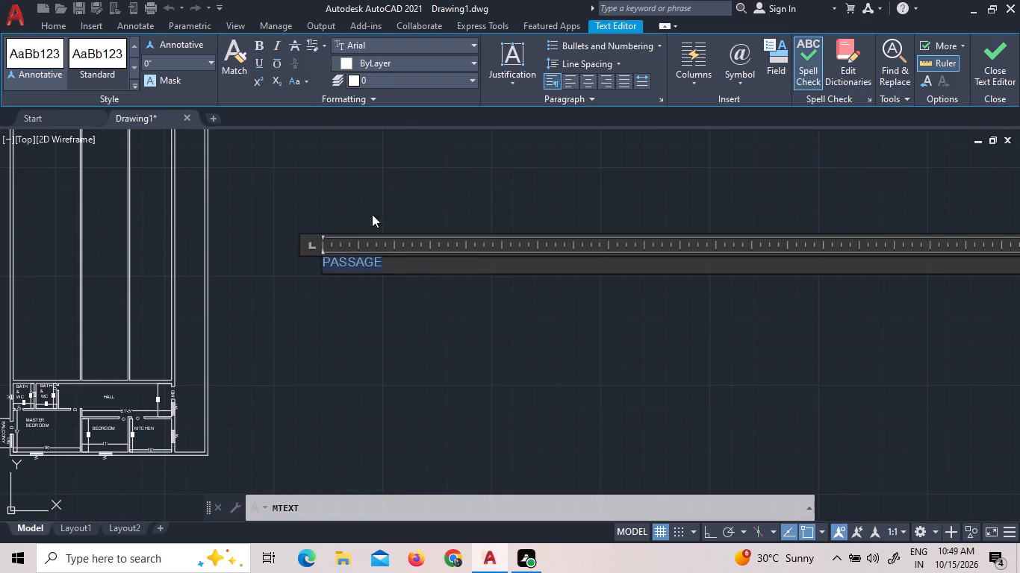
click(214, 64)
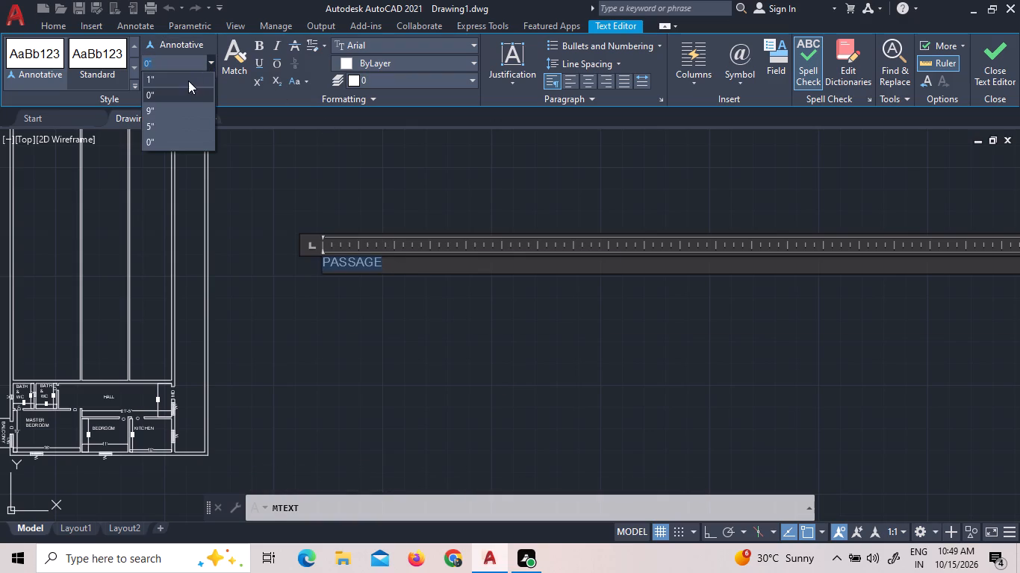
triple_click(181, 68)
drag(181, 67, 139, 57)
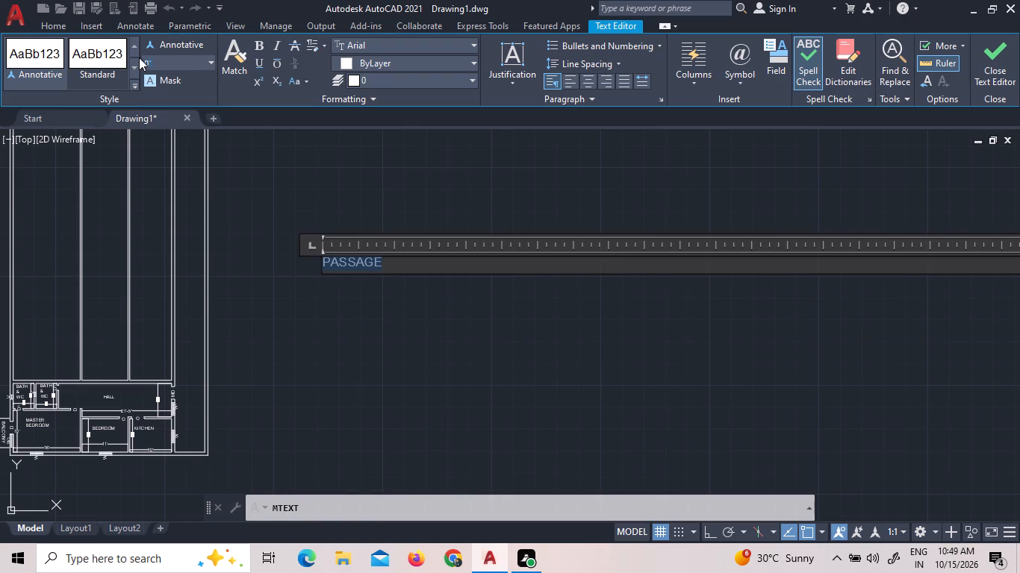
drag(139, 57, 137, 57)
text(3')
key(Return)
click(361, 176)
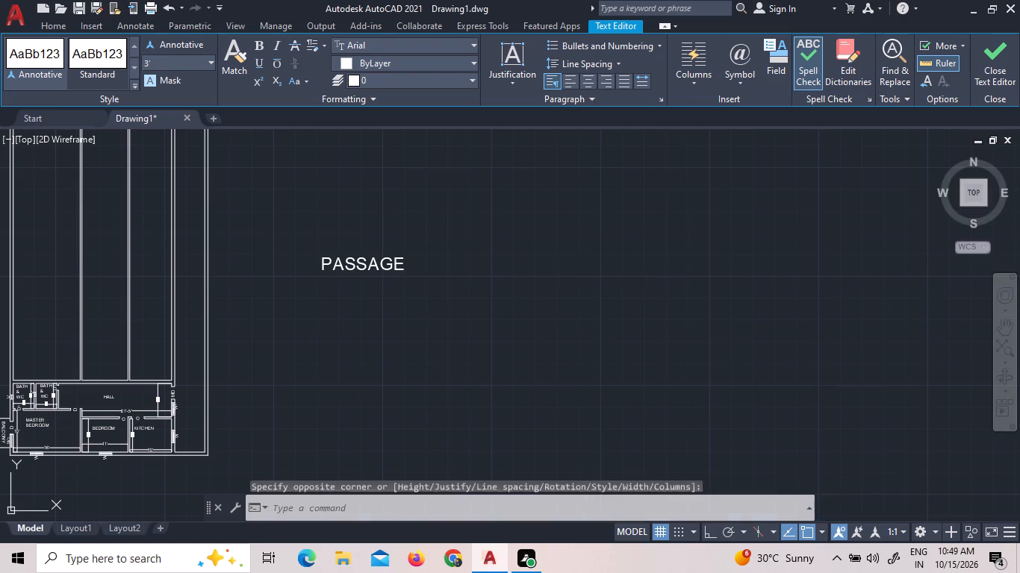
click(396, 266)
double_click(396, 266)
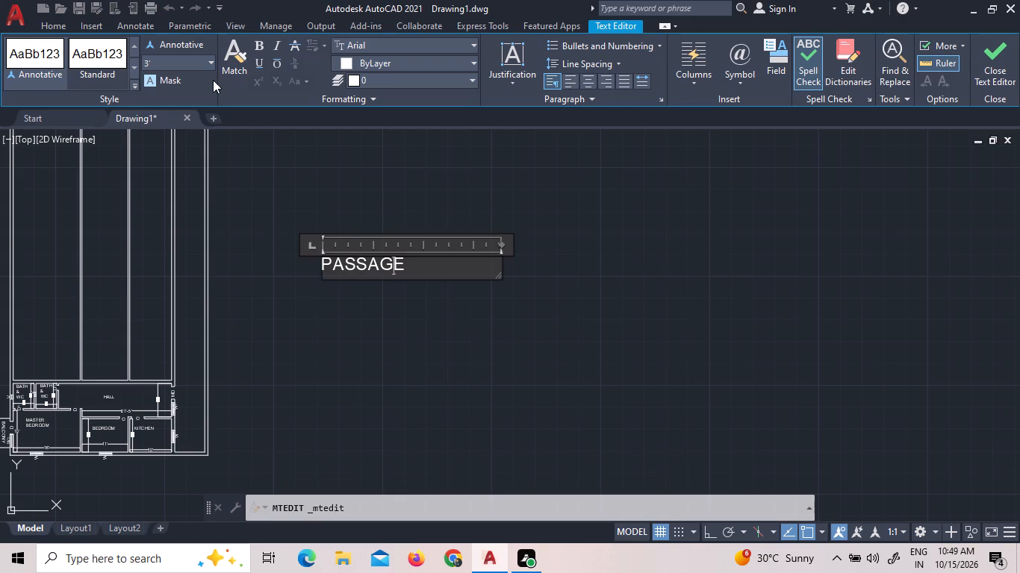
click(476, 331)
Rotate the new PASSAGE label 90 degrees counterclockwise with Ortho on so it reads upward.
click(423, 273)
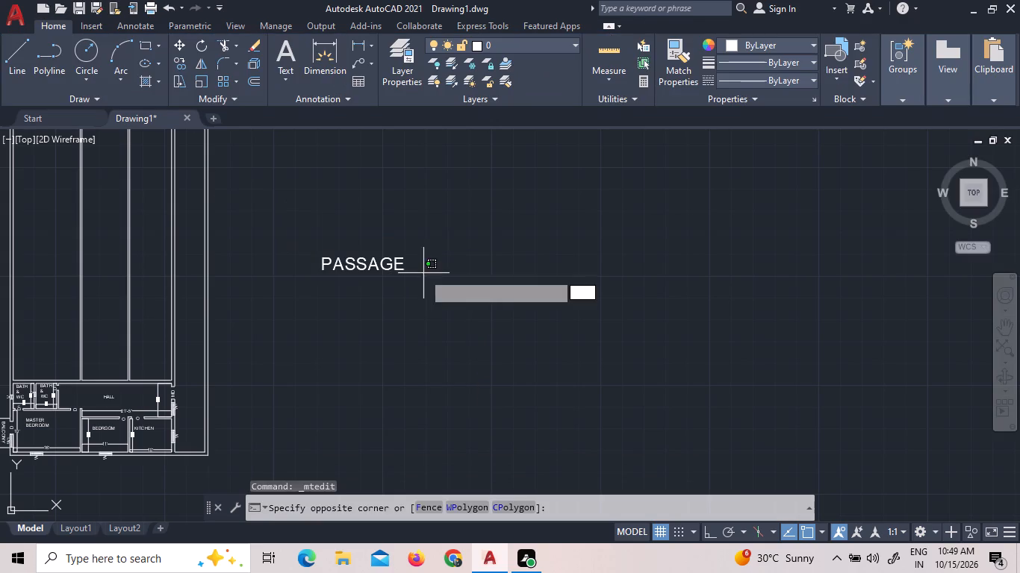
click(316, 243)
right_click(316, 243)
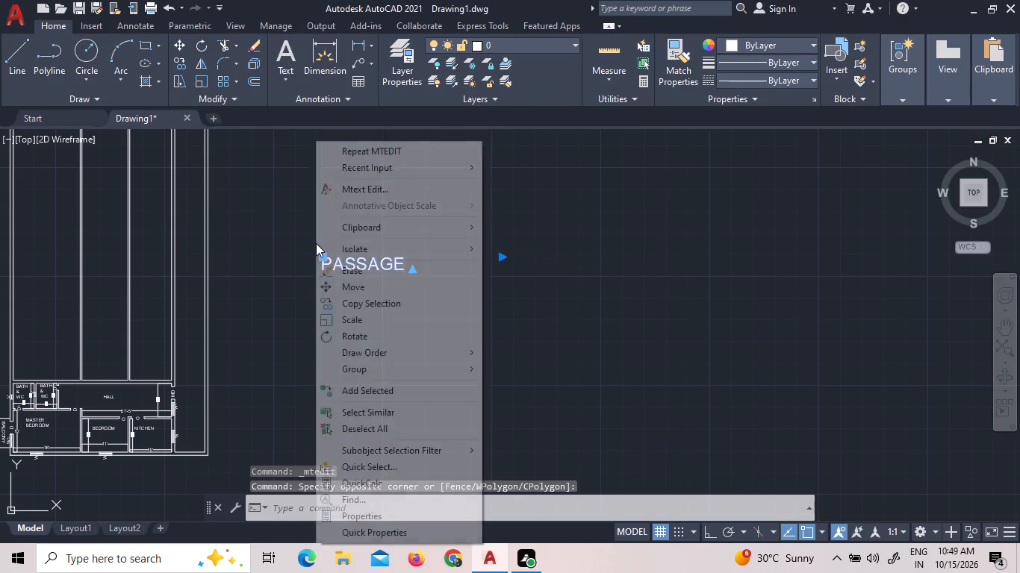
click(392, 339)
click(414, 324)
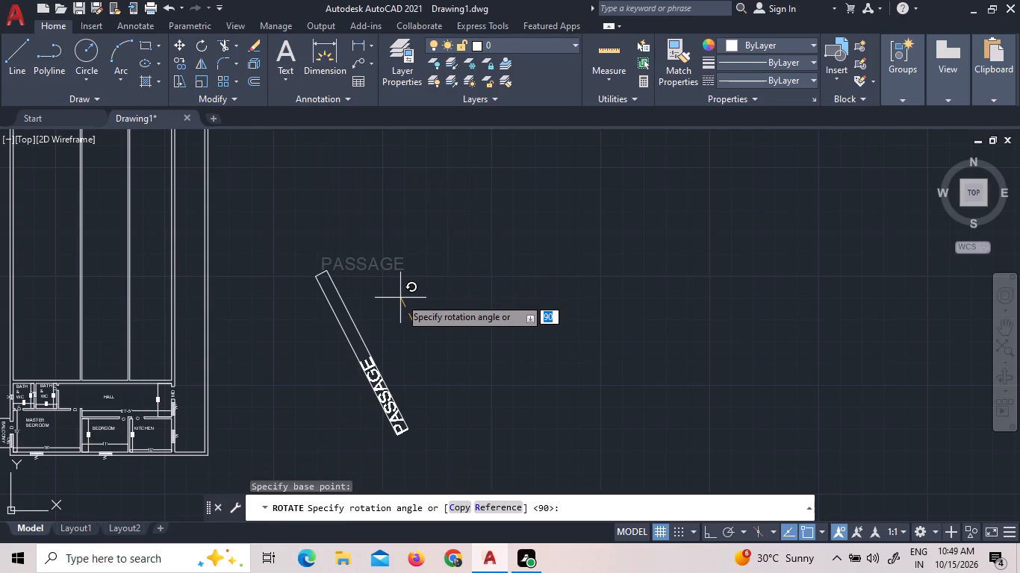
key(F8)
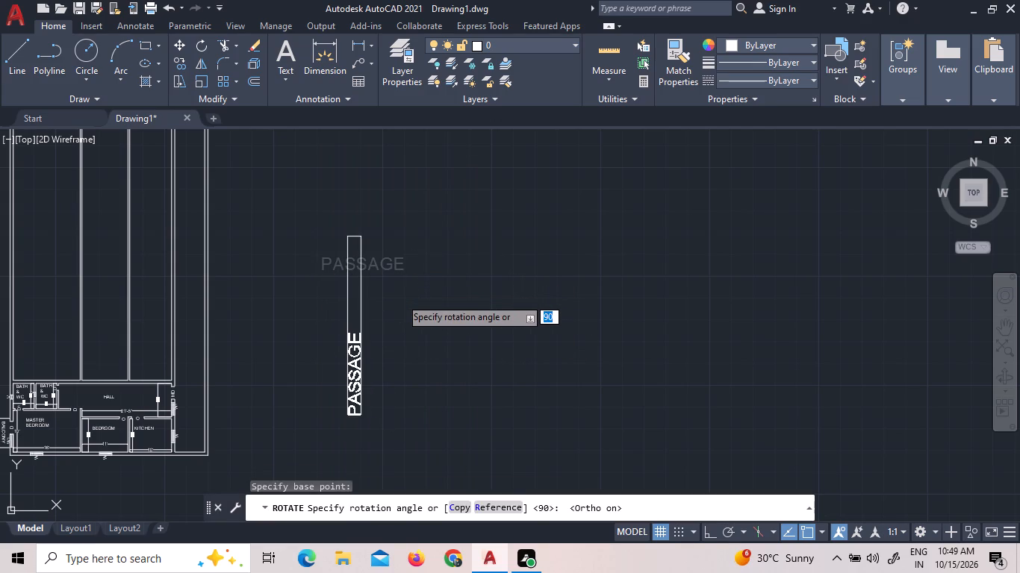
click(415, 295)
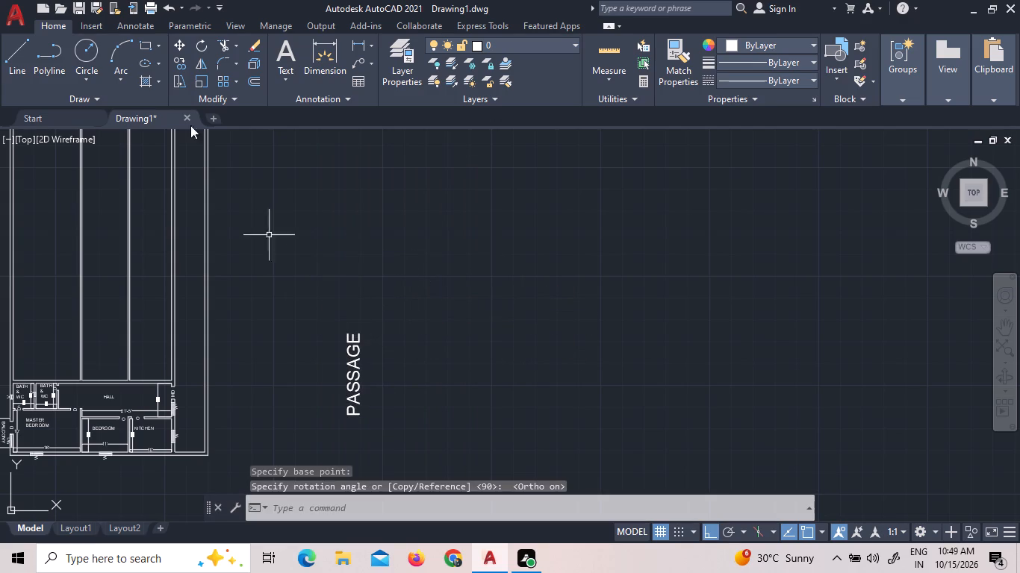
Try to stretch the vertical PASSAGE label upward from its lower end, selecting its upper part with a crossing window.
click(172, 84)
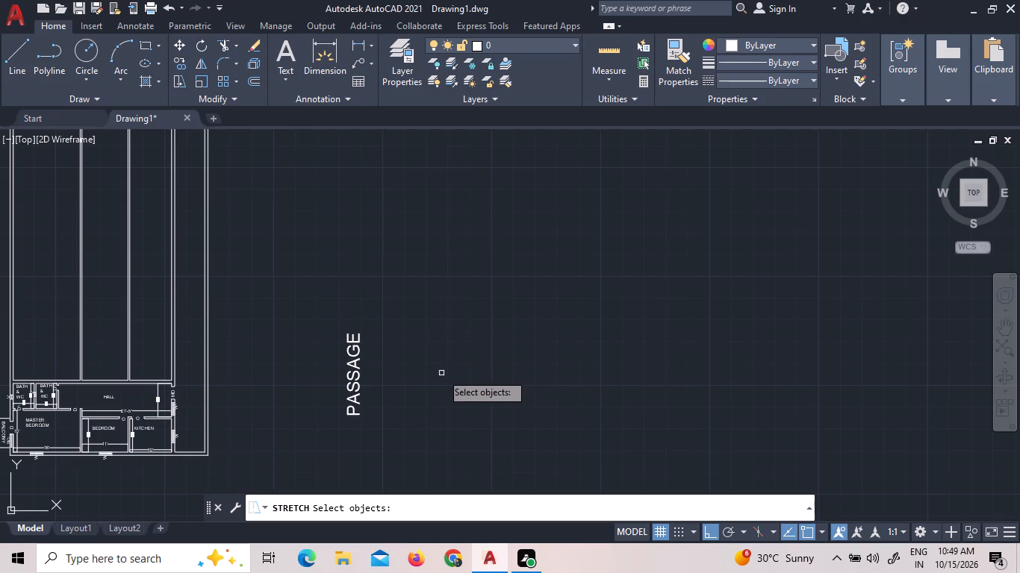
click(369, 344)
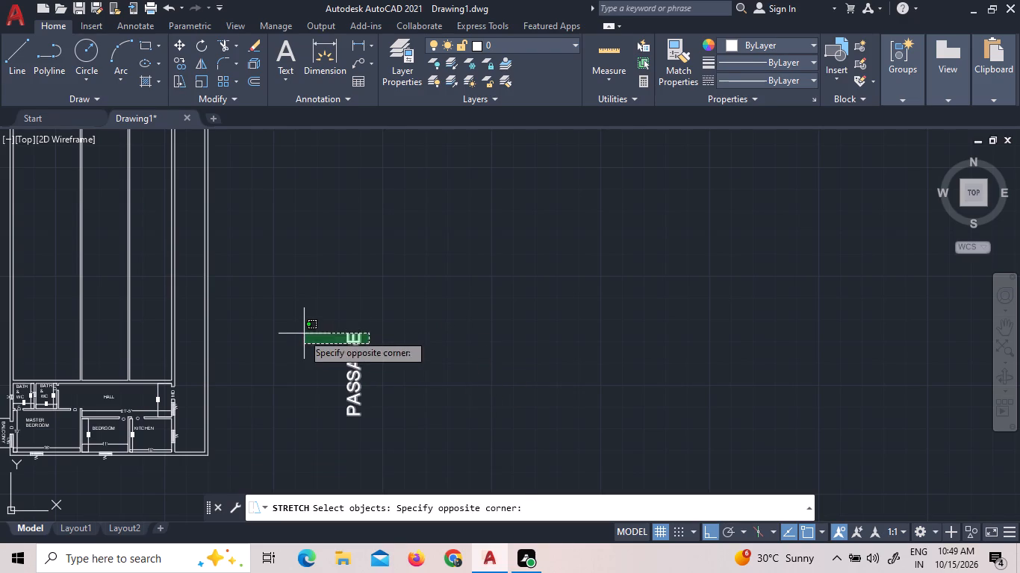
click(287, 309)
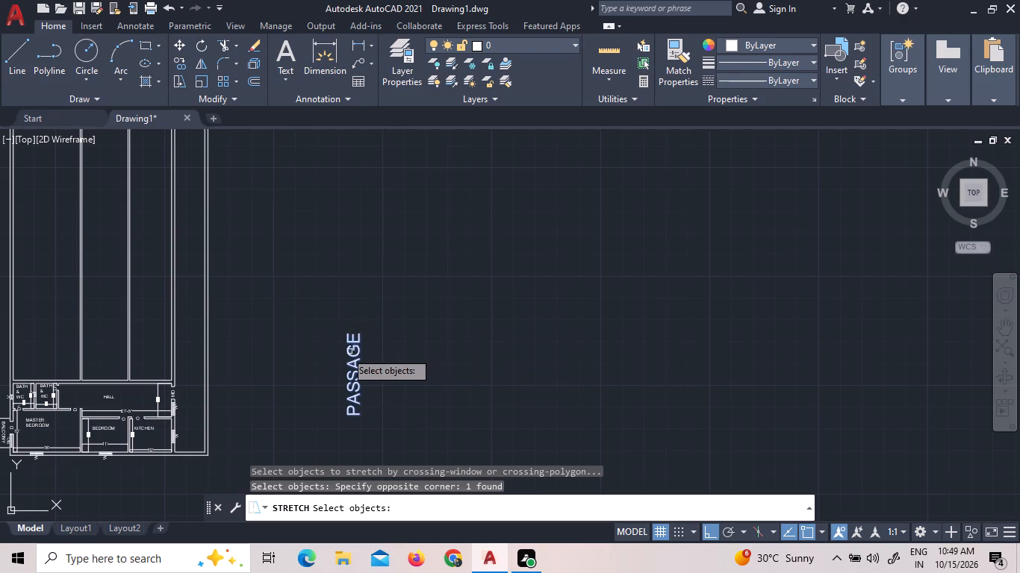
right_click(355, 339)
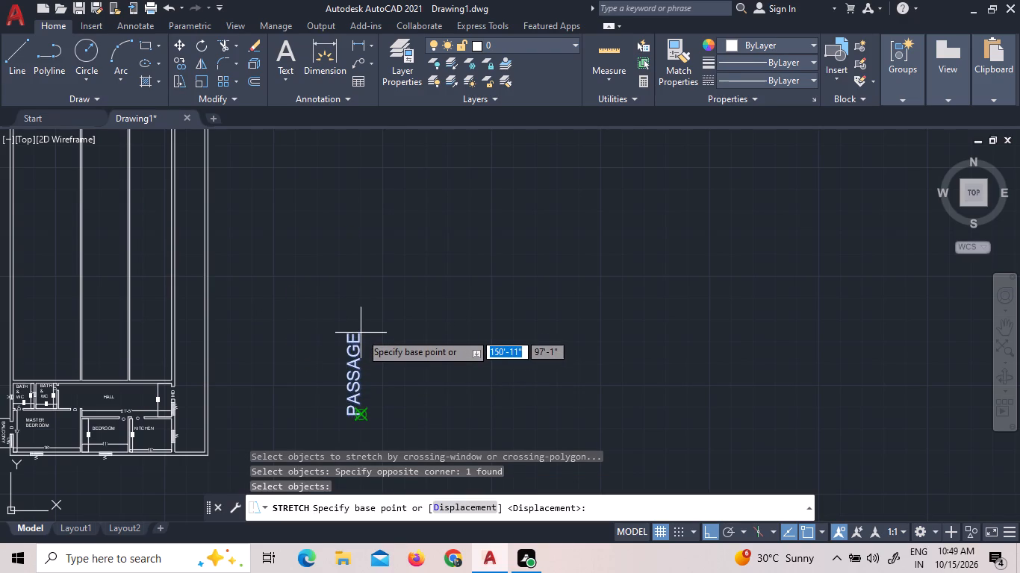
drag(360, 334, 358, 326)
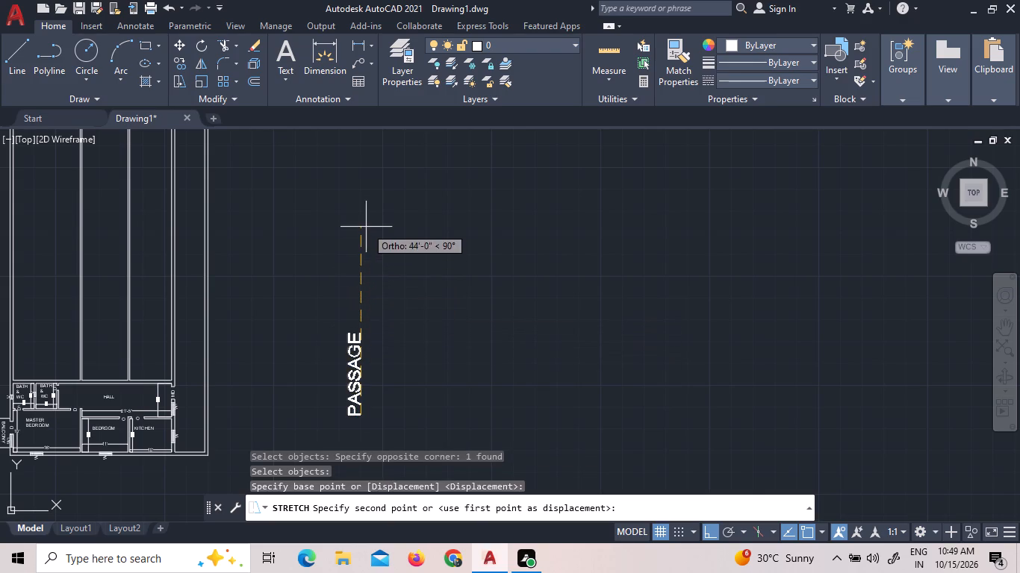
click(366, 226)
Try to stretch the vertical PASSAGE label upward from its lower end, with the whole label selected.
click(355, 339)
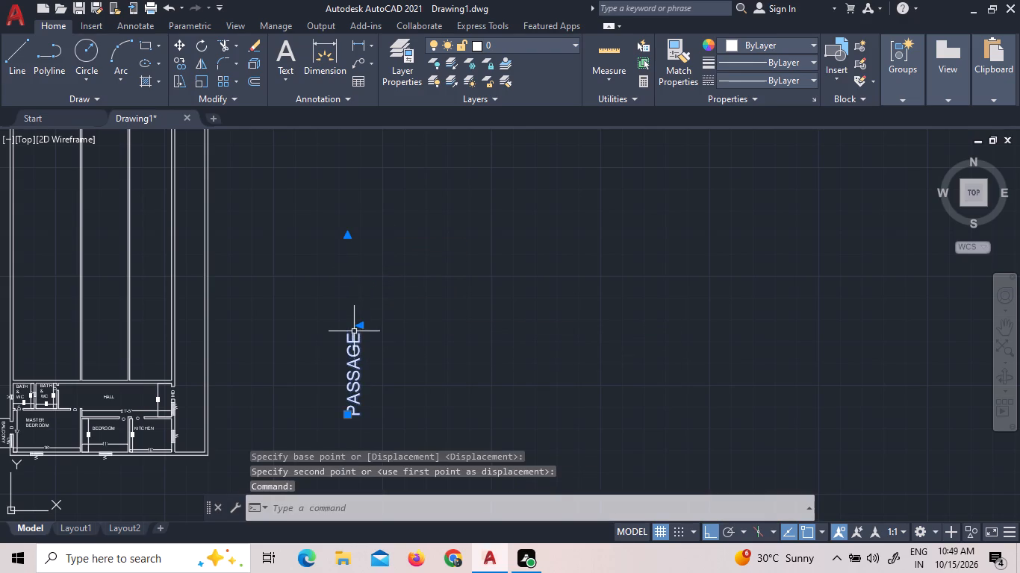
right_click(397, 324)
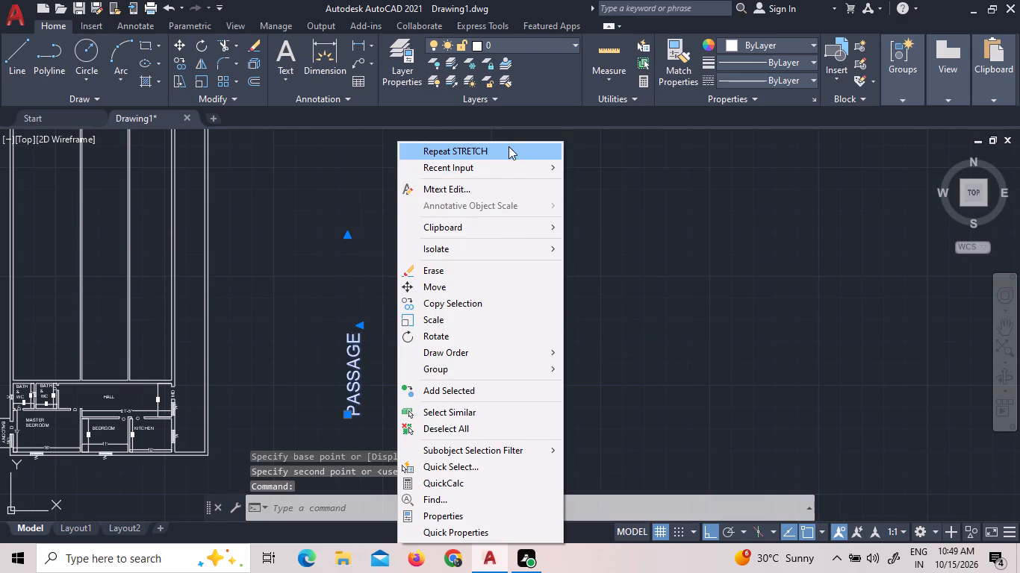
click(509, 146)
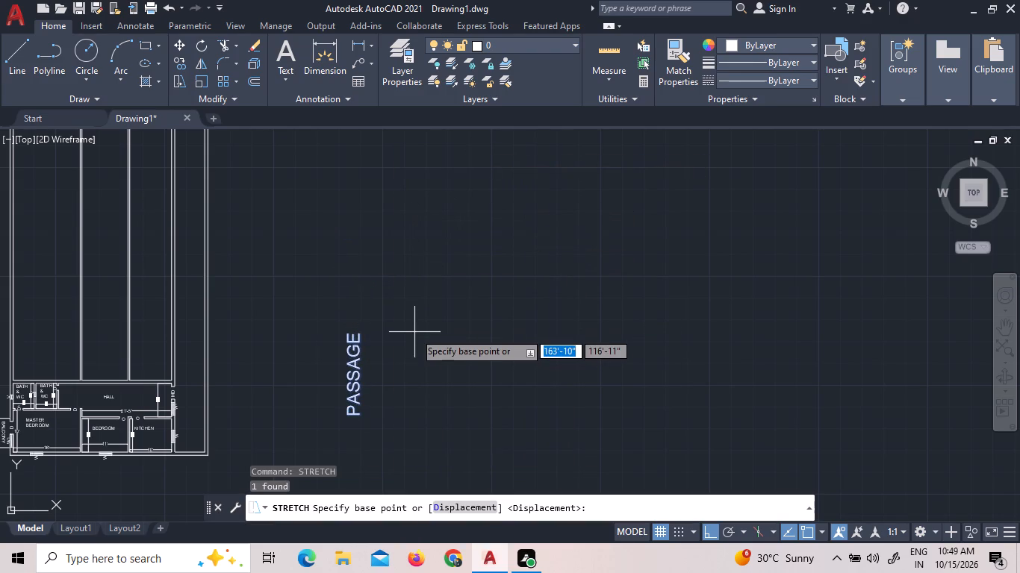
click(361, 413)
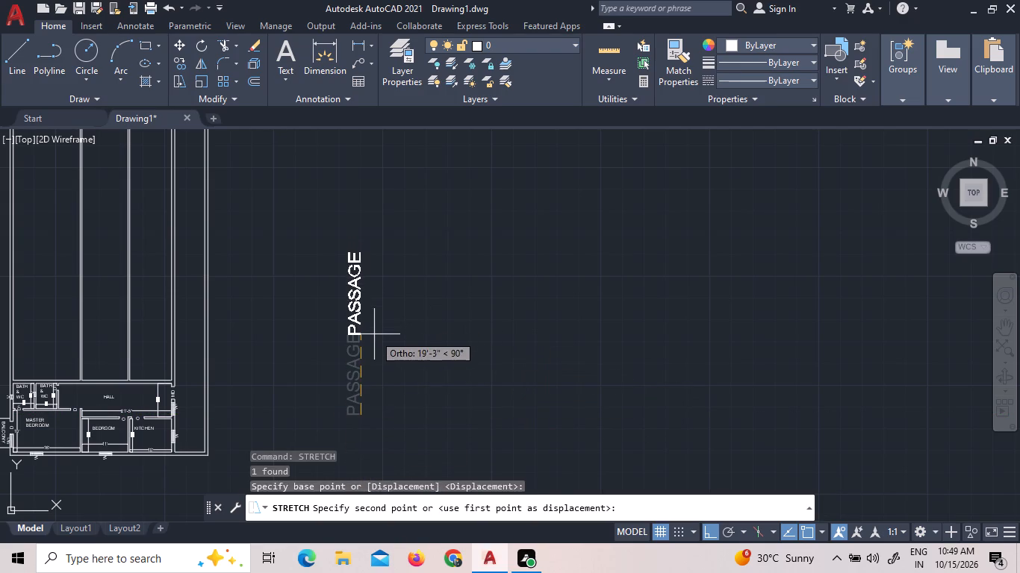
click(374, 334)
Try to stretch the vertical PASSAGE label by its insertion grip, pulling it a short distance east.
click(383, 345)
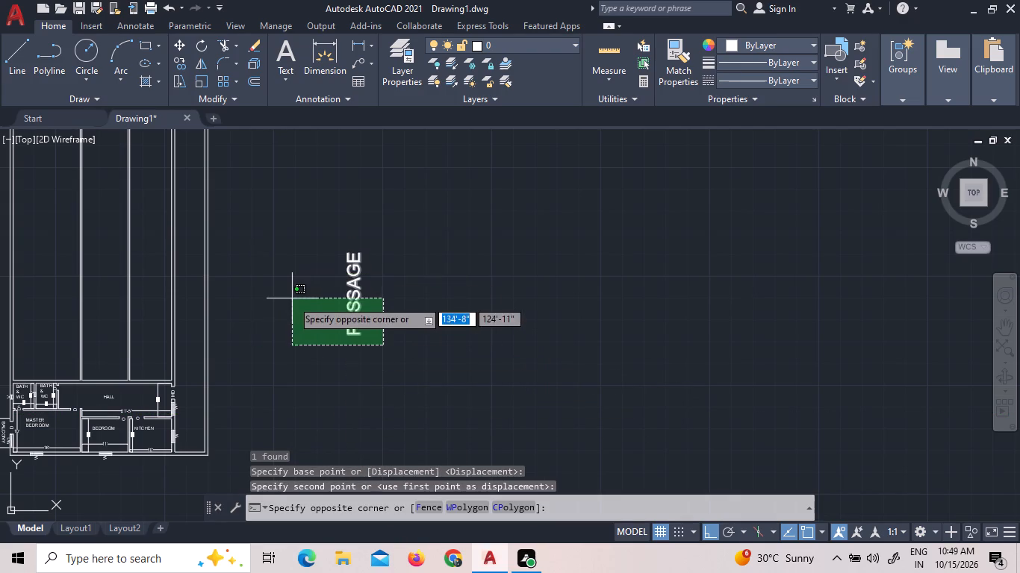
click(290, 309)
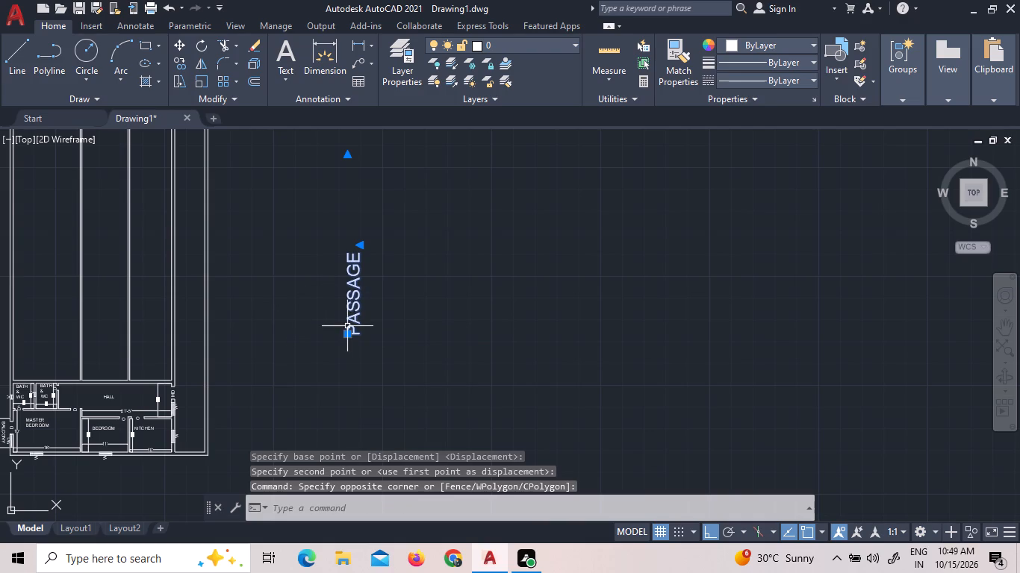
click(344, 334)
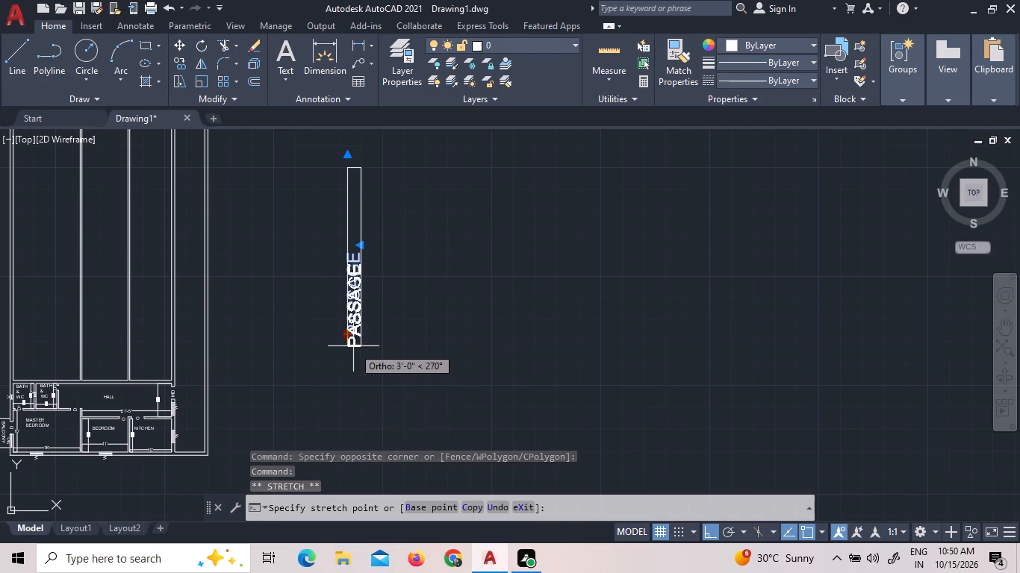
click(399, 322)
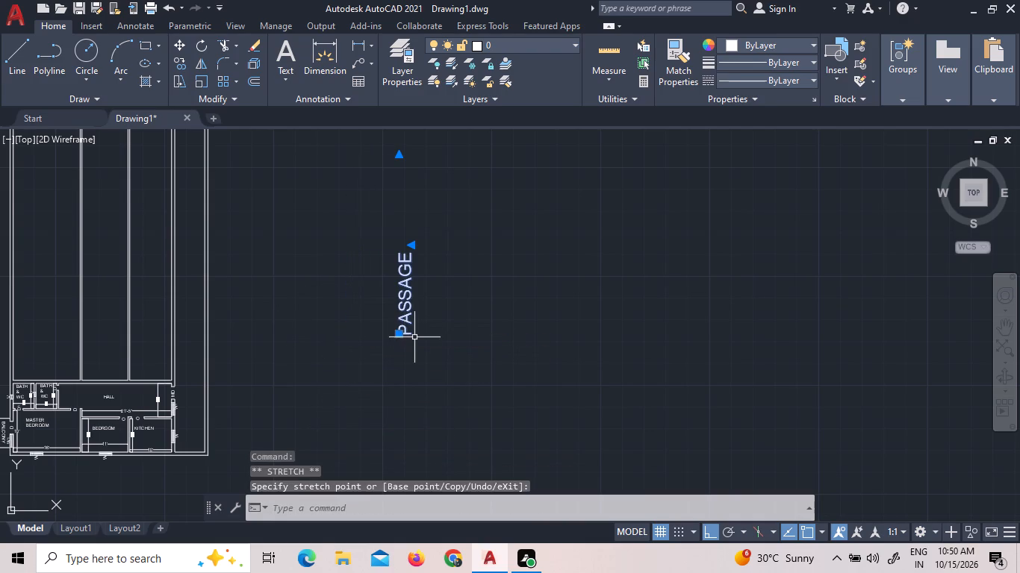
Resize the PASSAGE label's text frame, widening it eastward and shortening its upper end to just above the word.
click(411, 246)
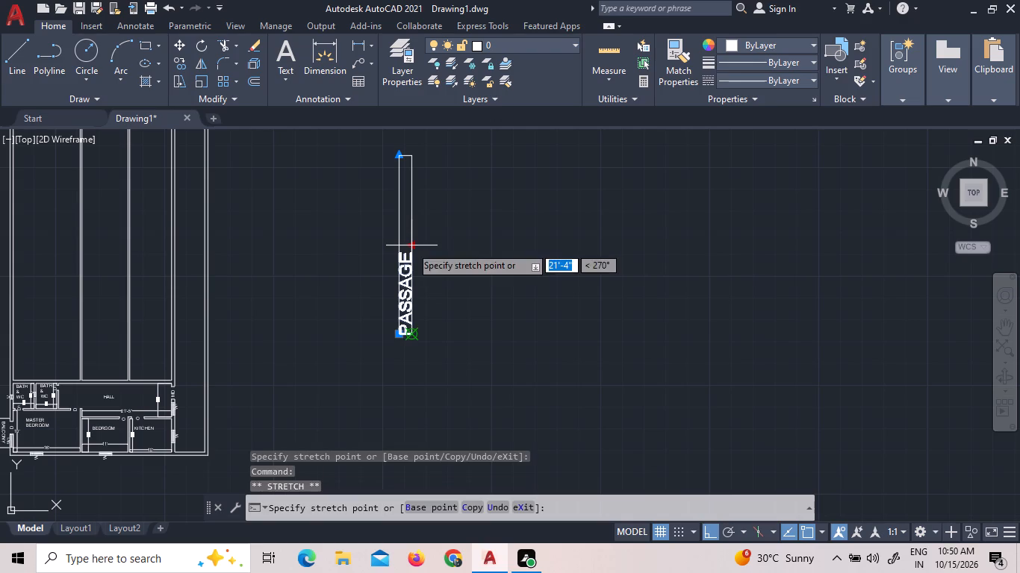
click(476, 278)
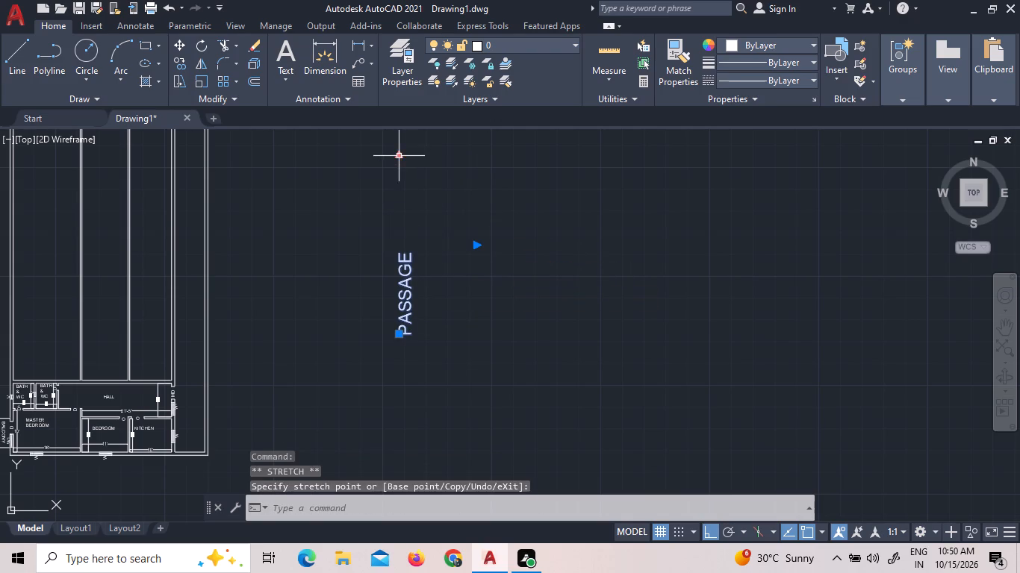
click(402, 154)
click(396, 243)
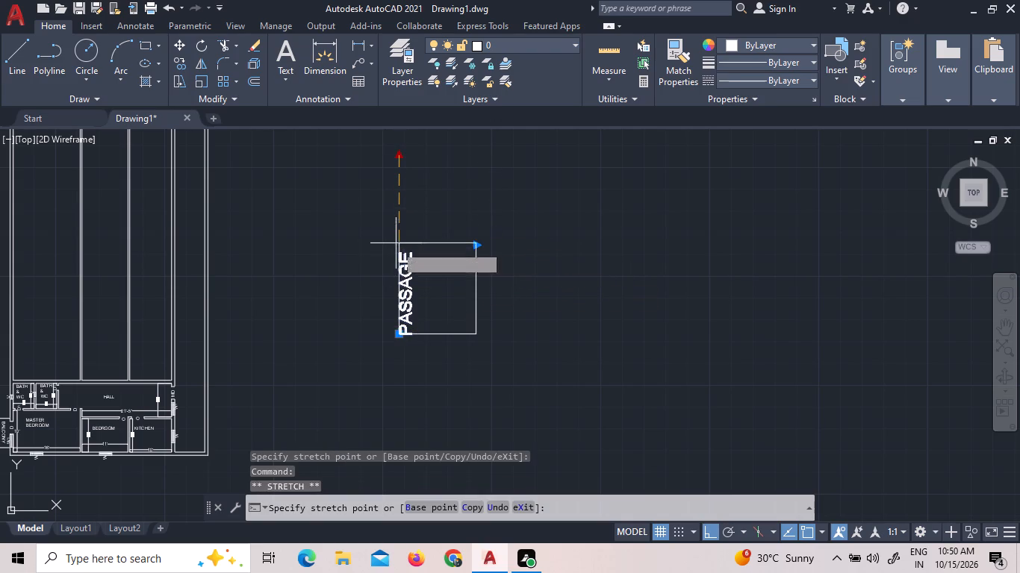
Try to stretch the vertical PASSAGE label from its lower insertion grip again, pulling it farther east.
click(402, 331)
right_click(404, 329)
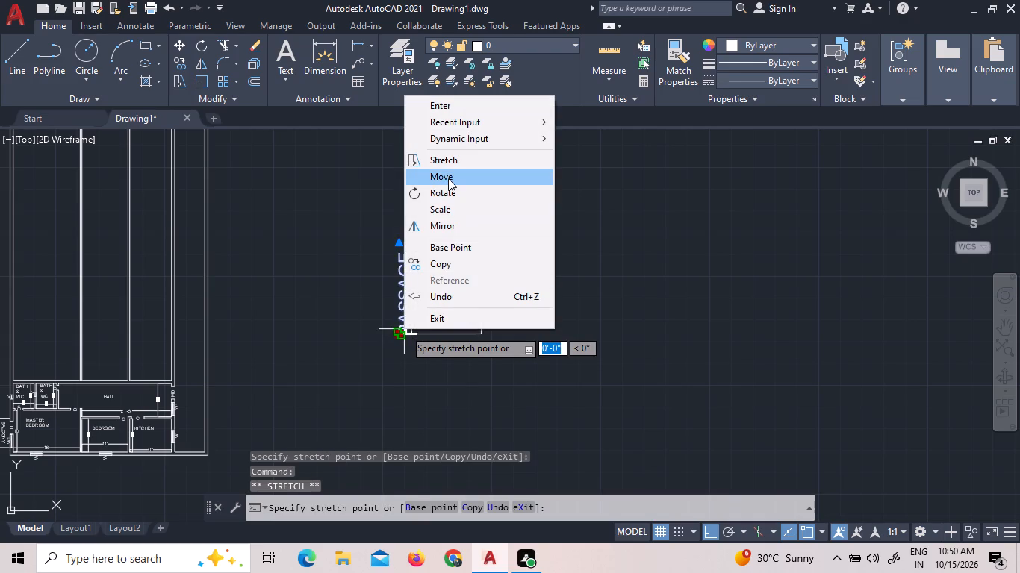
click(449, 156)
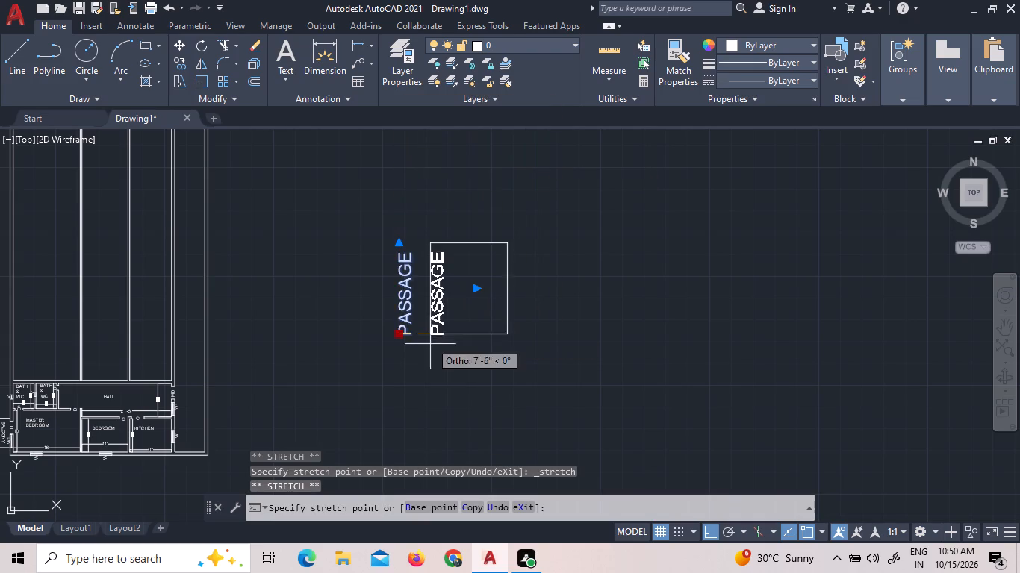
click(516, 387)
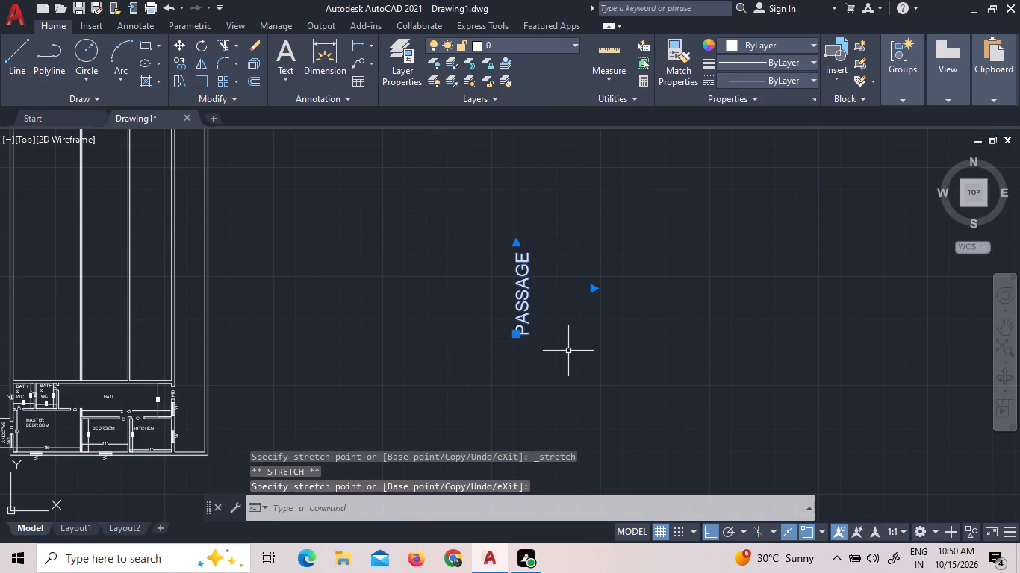
Copy the vertical PASSAGE label about 80' west into the plan's narrow east strip.
right_click(568, 351)
right_click(528, 310)
double_click(570, 310)
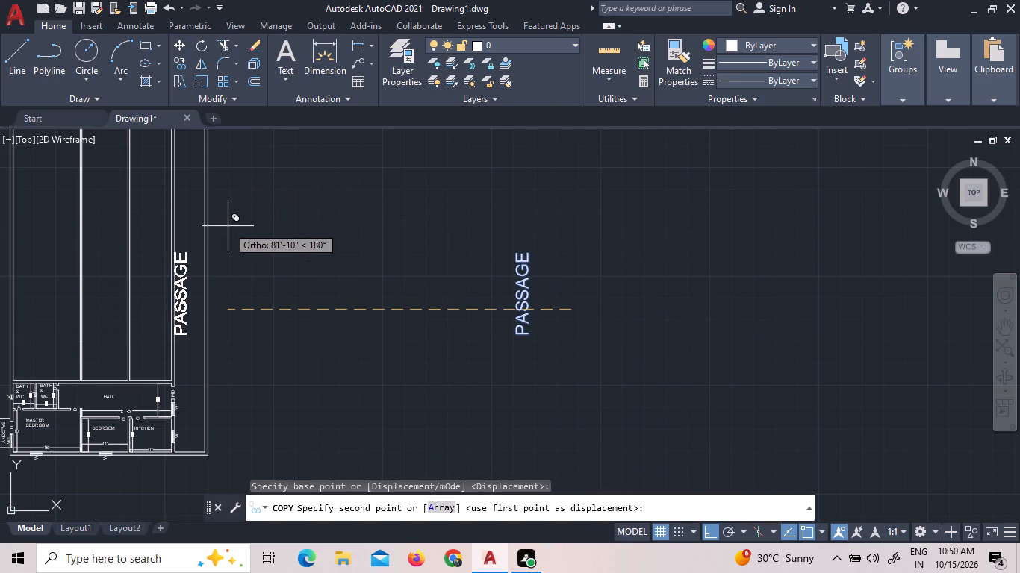
double_click(235, 229)
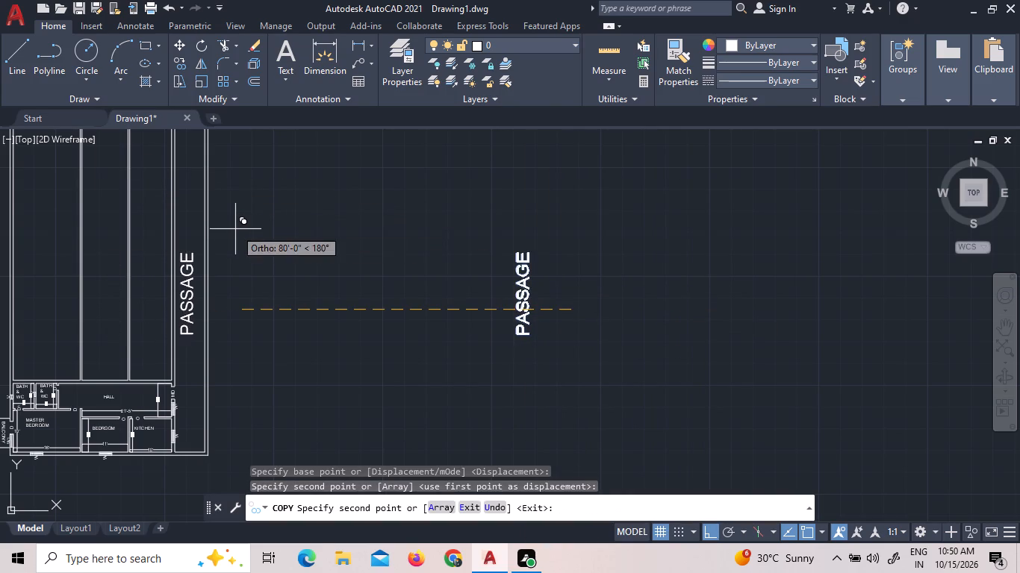
key(Escape)
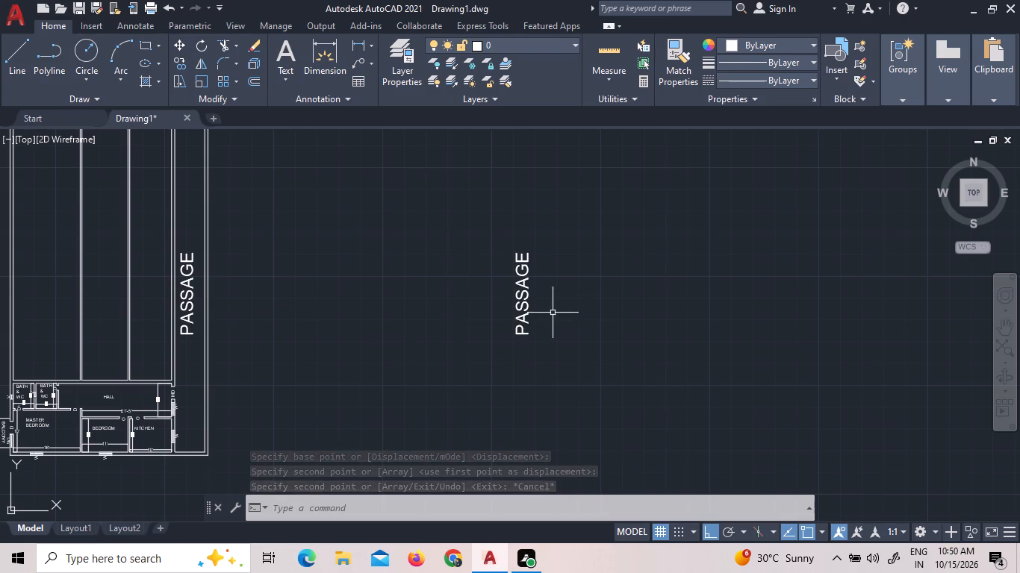
Delete the original vertical PASSAGE label in the empty area east of the plan.
click(526, 307)
key(Delete)
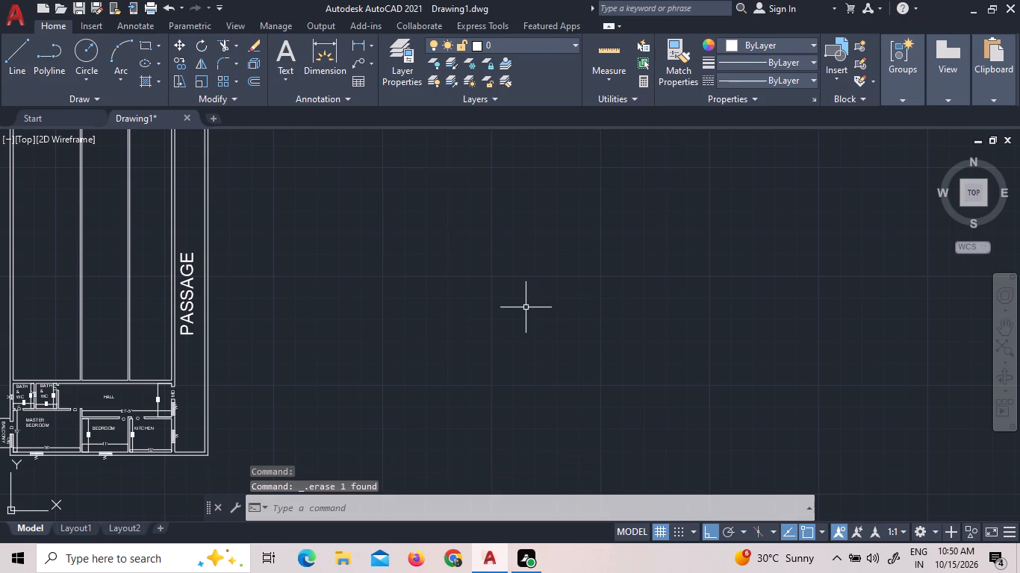
Move the PASSAGE label straight up within the east strip to about the strip's mid-height.
click(193, 278)
right_click(193, 278)
double_click(217, 289)
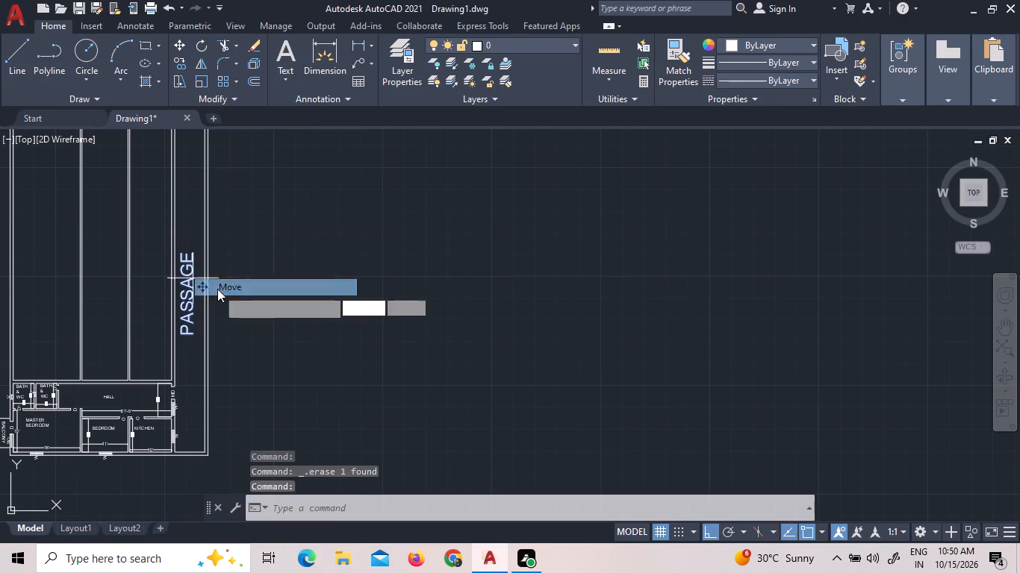
scroll(235, 212, down, 4)
scroll(246, 191, up, 2)
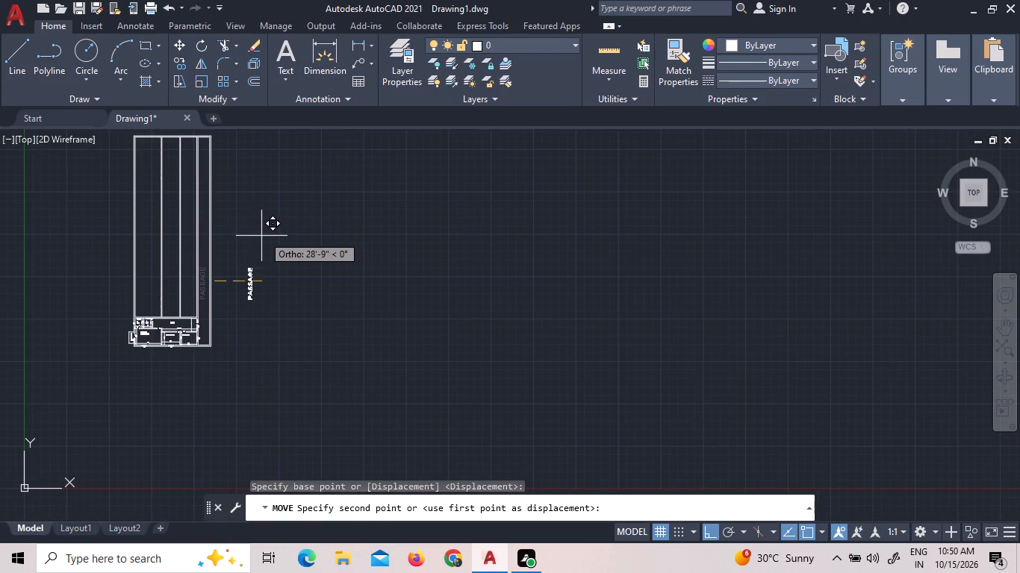
scroll(252, 231, up, 4)
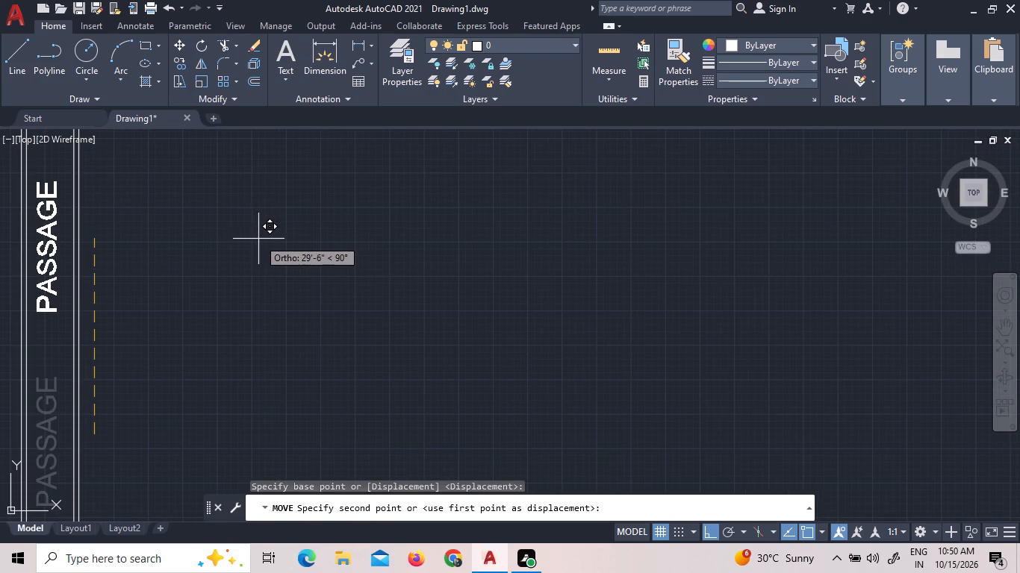
click(264, 254)
right_click(274, 257)
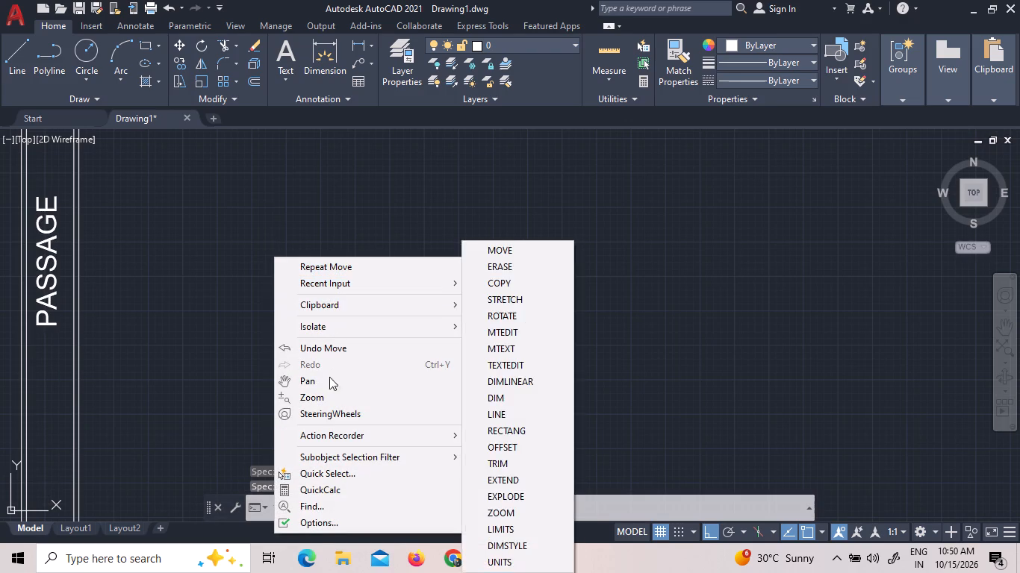
click(220, 163)
scroll(245, 218, down, 3)
click(251, 228)
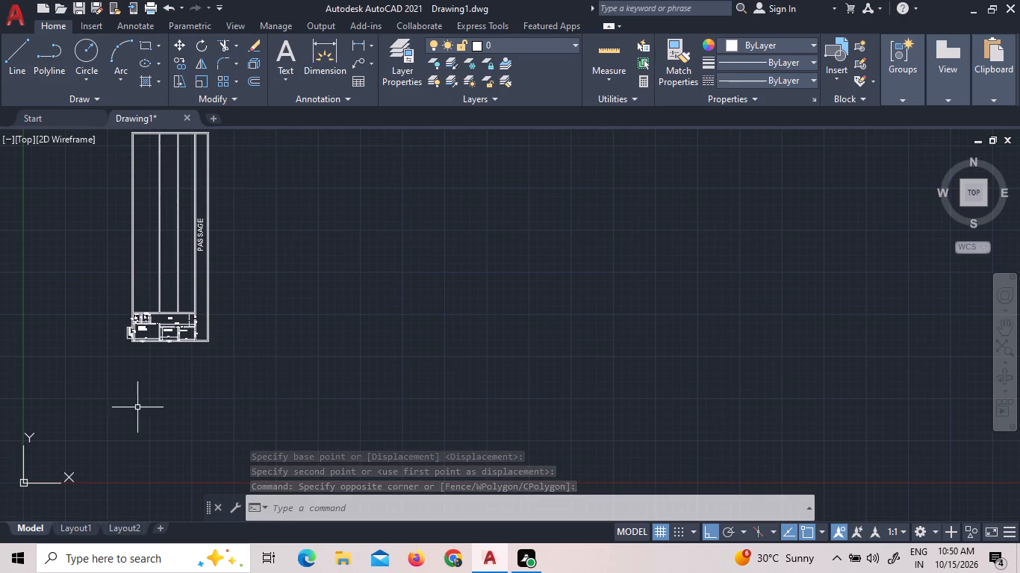
Inspect the room names, dimensions and opening labels at the plan's south end, and the overall plan.
scroll(184, 334, up, 3)
scroll(177, 321, down, 2)
scroll(105, 303, up, 1)
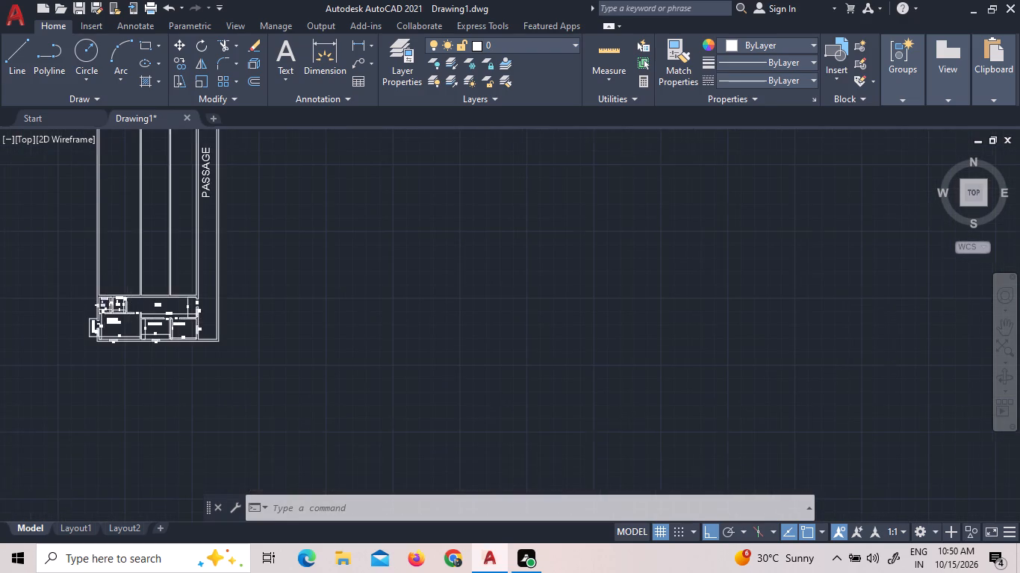
scroll(105, 303, up, 2)
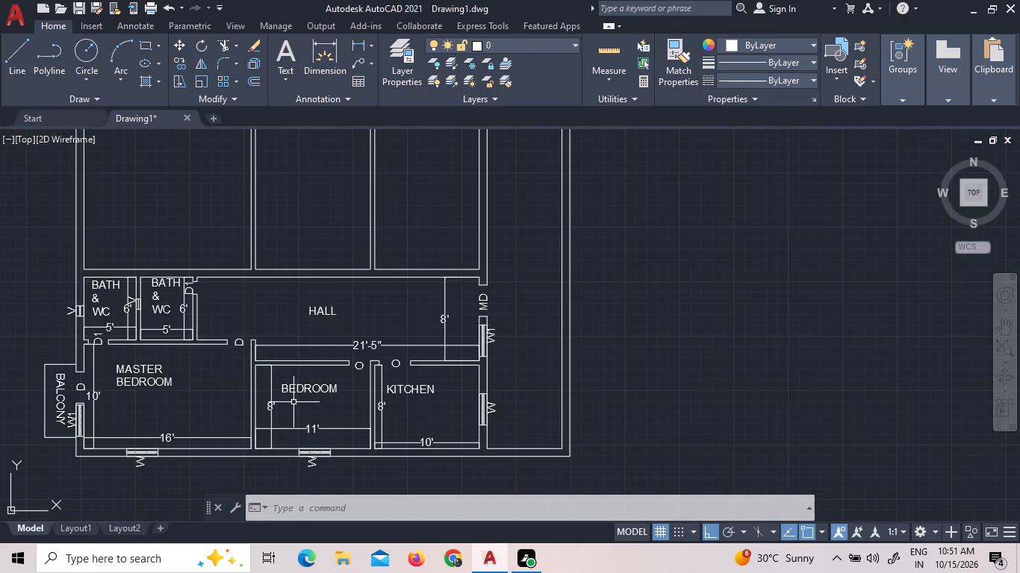
scroll(528, 404, down, 3)
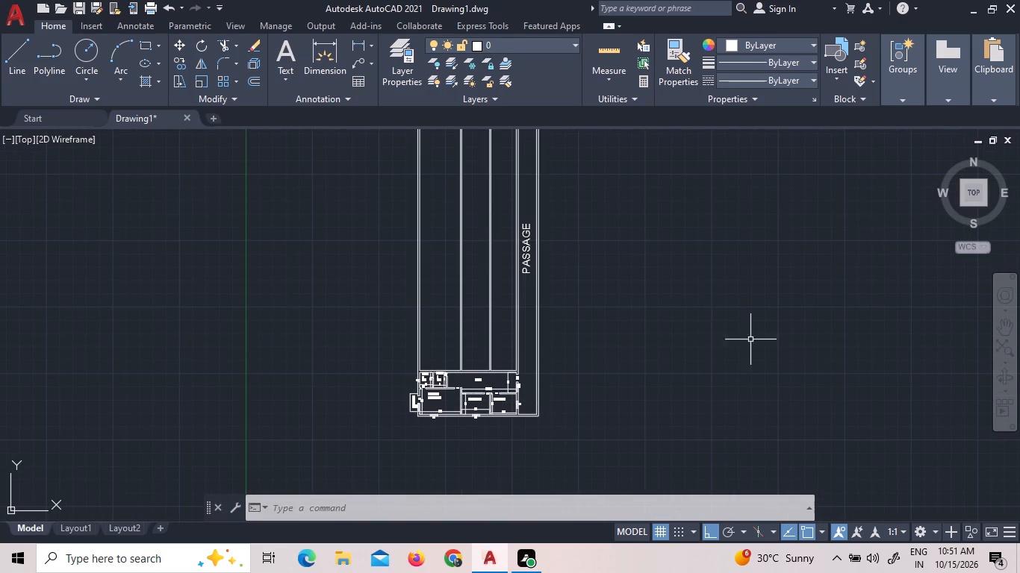
scroll(637, 450, down, 1)
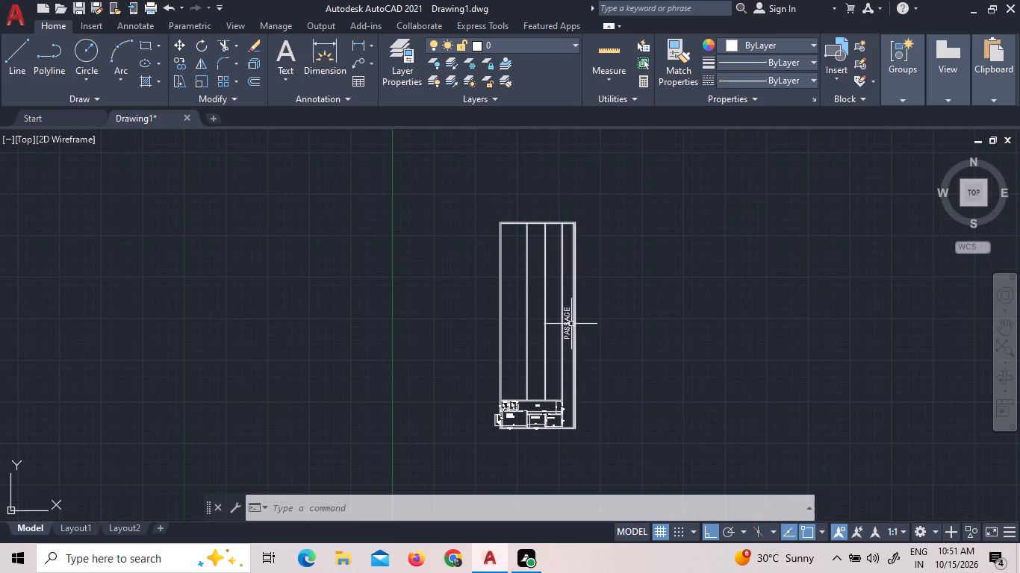
Rotate the whole plan 90° clockwise about its southeast outer corner so the PASSAGE strip runs along the south side.
click(667, 438)
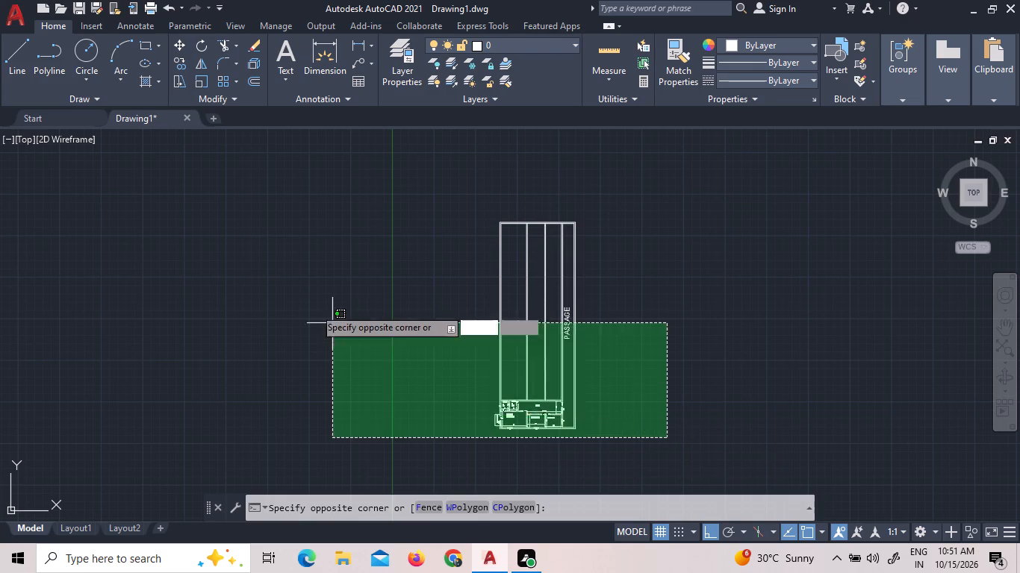
click(302, 170)
right_click(441, 295)
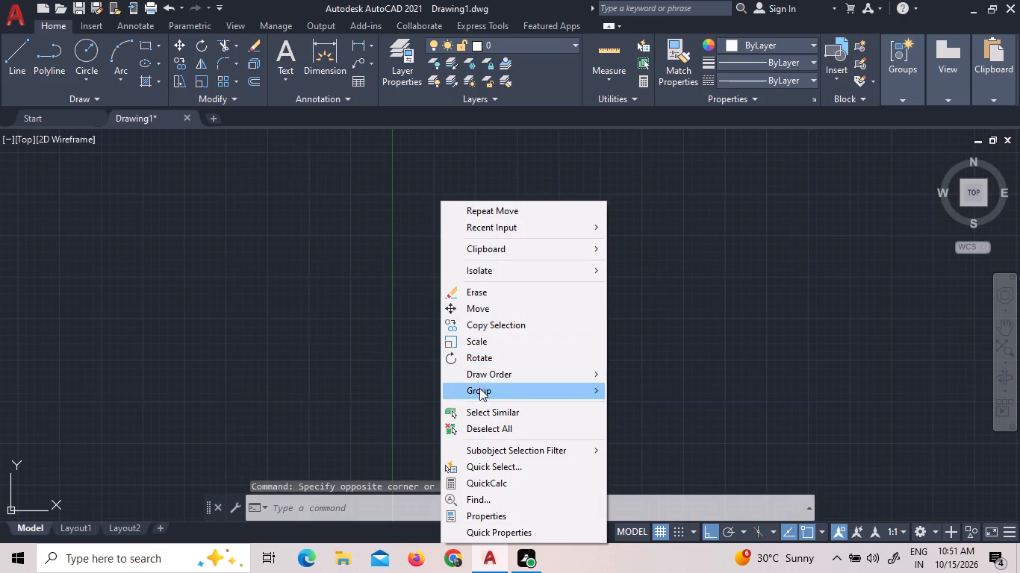
click(487, 363)
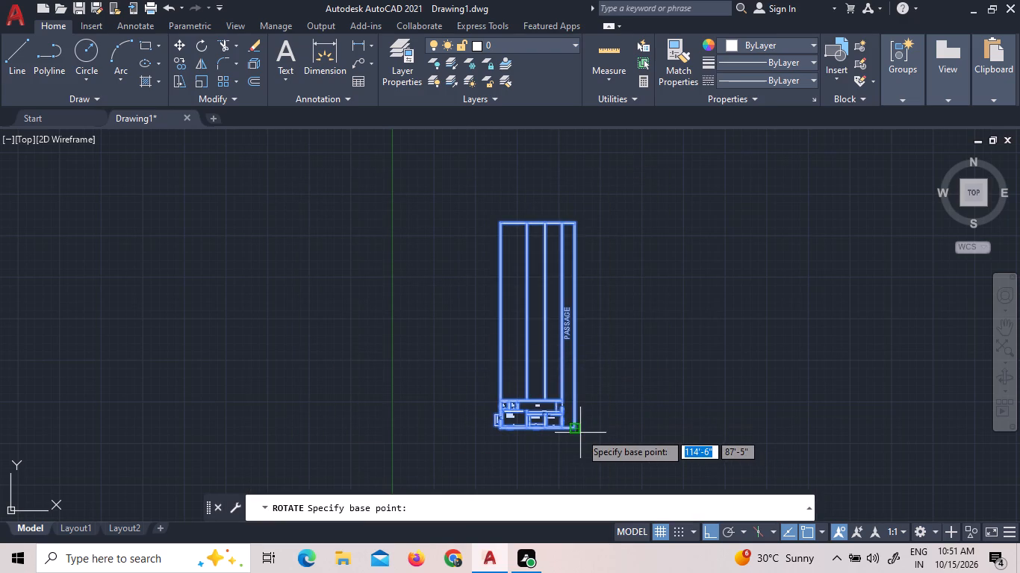
click(576, 430)
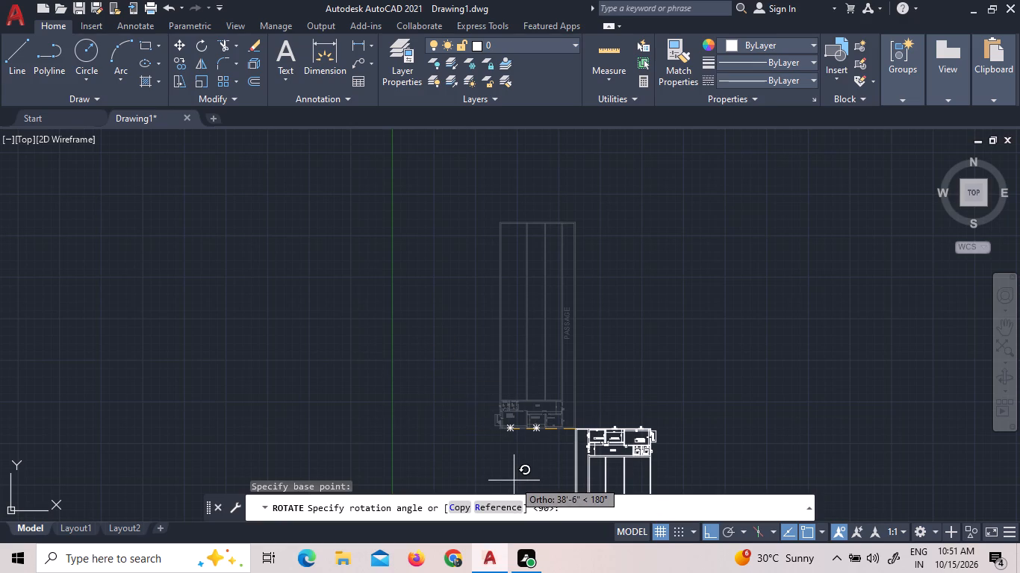
key(F8)
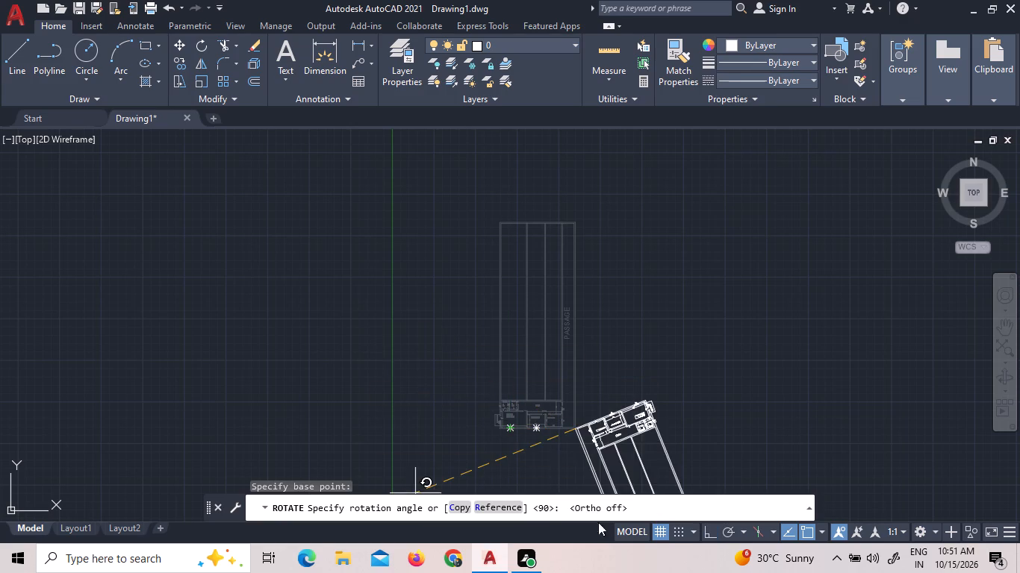
key(F8)
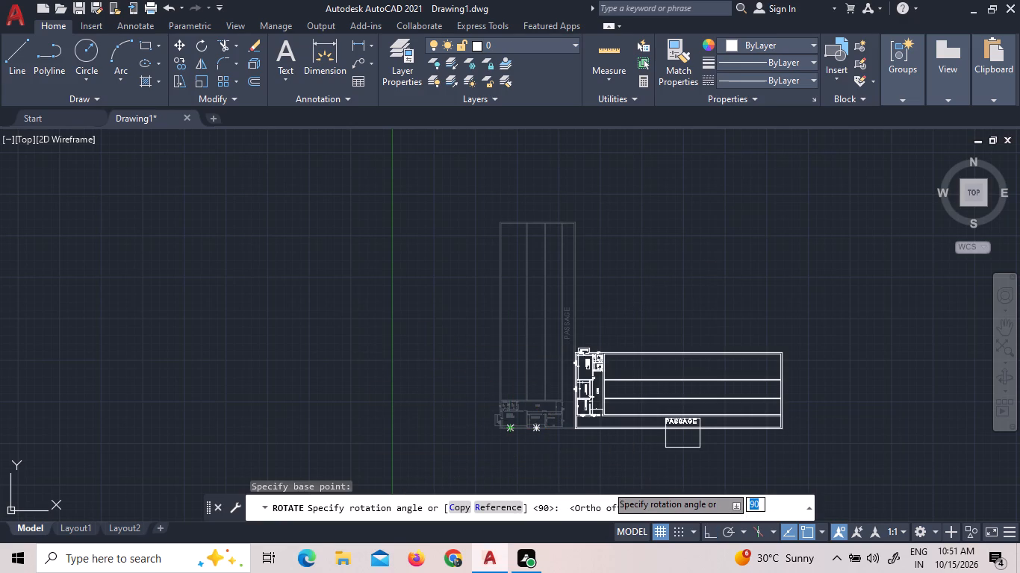
click(606, 485)
Move the whole rotated plan straight west, so its room block lies just across the vertical axis line.
click(821, 450)
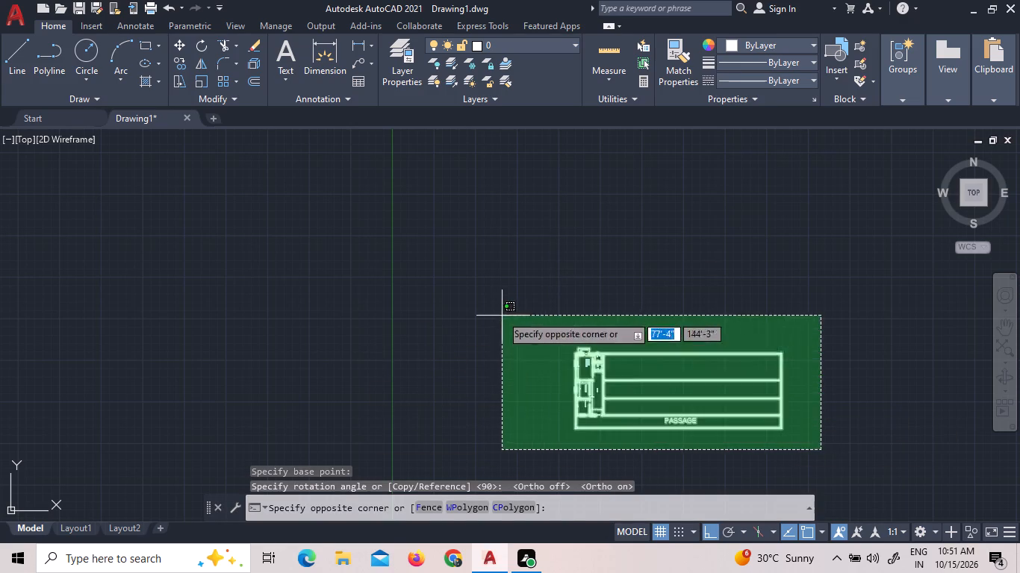
click(501, 314)
right_click(501, 314)
double_click(550, 312)
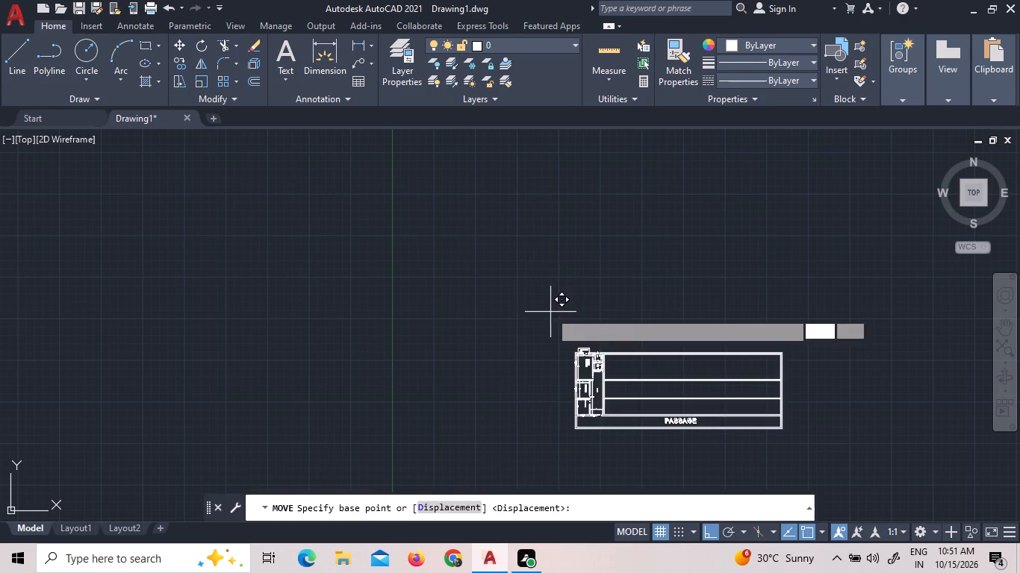
click(332, 247)
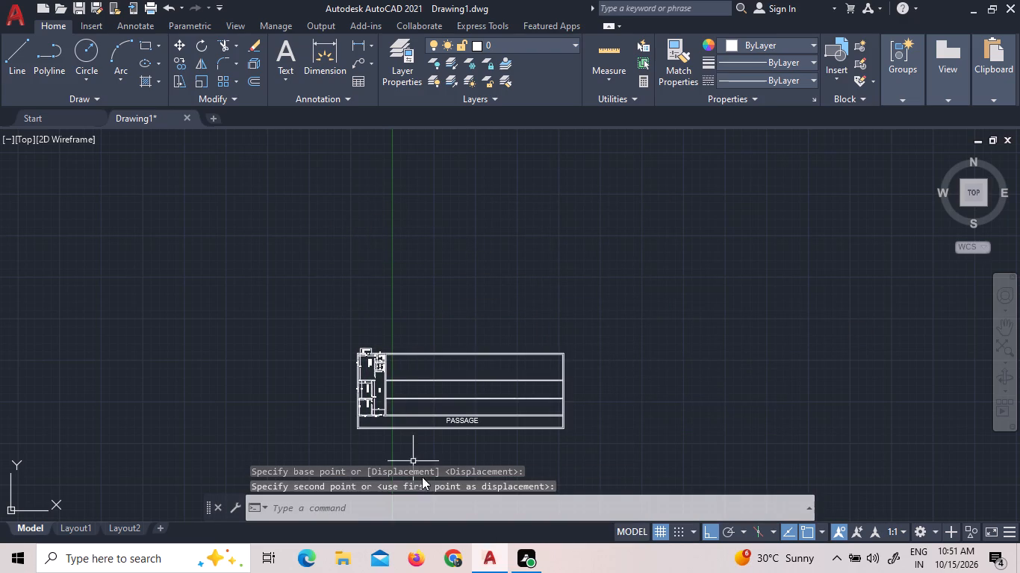
Examine the room names, dimensions and opening labels at the rotated plan's west end.
scroll(442, 451, up, 2)
scroll(256, 318, up, 1)
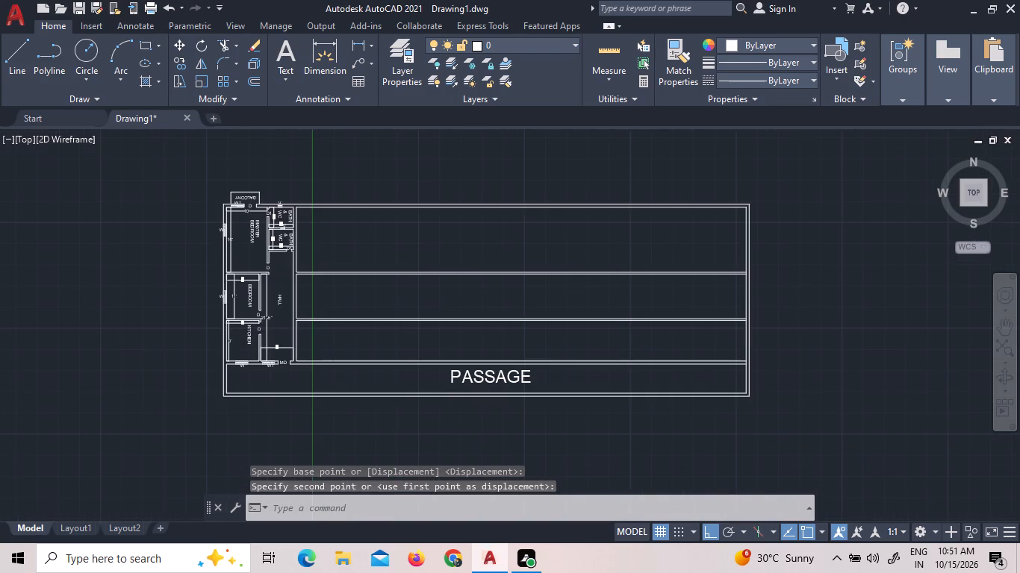
scroll(256, 318, up, 1)
scroll(256, 318, down, 1)
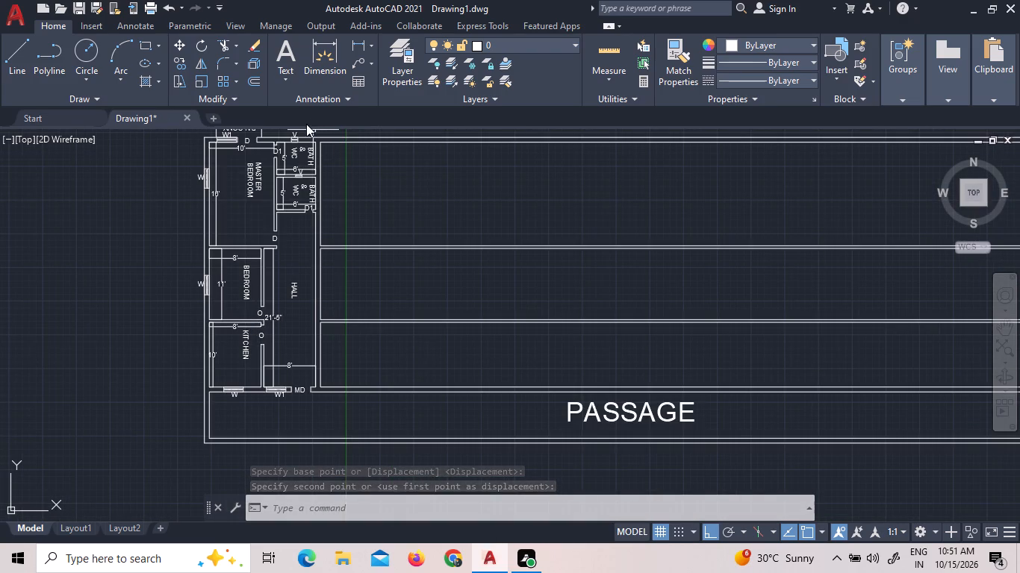
scroll(306, 124, up, 4)
scroll(325, 156, down, 1)
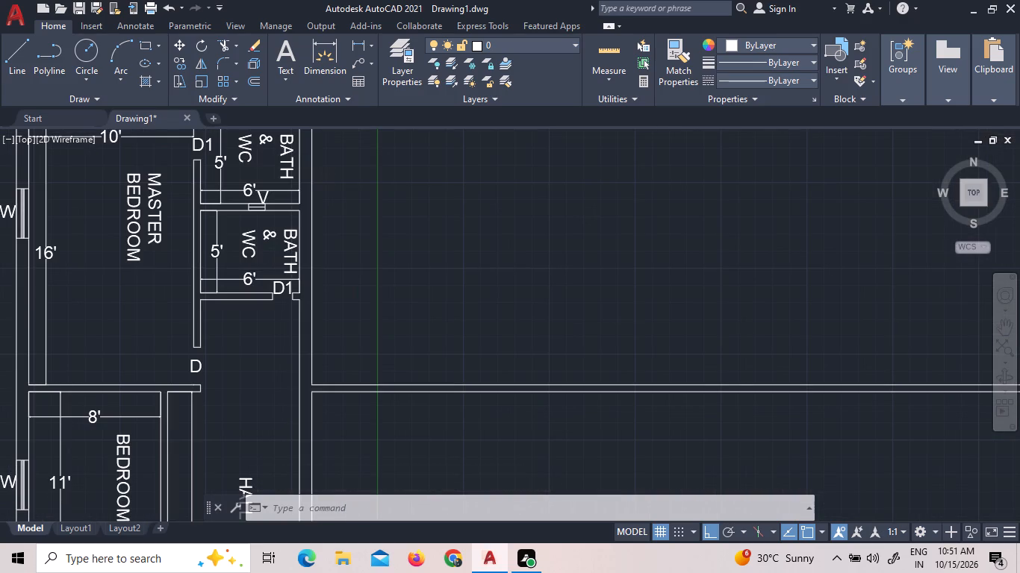
scroll(322, 166, down, 3)
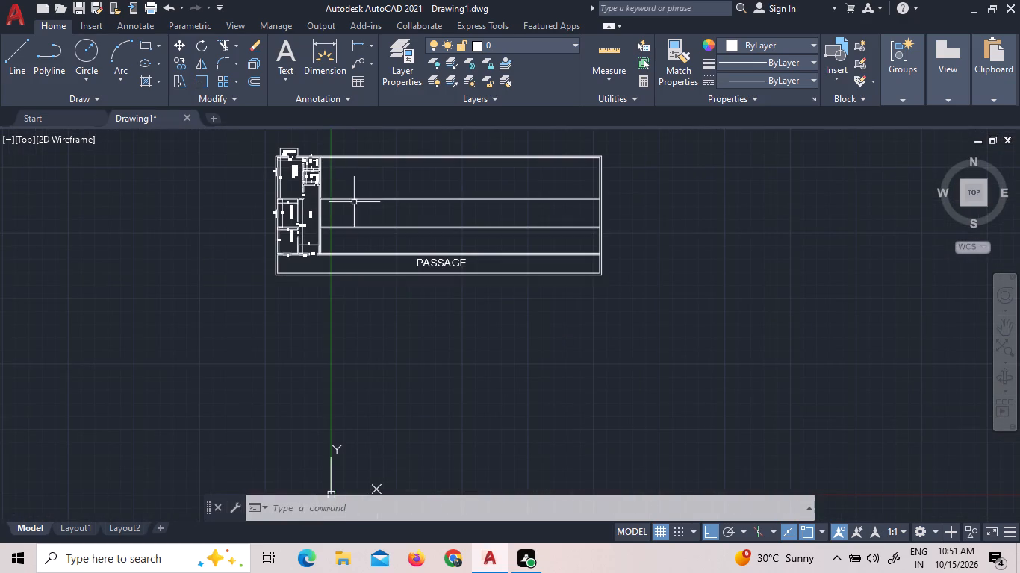
scroll(326, 163, up, 2)
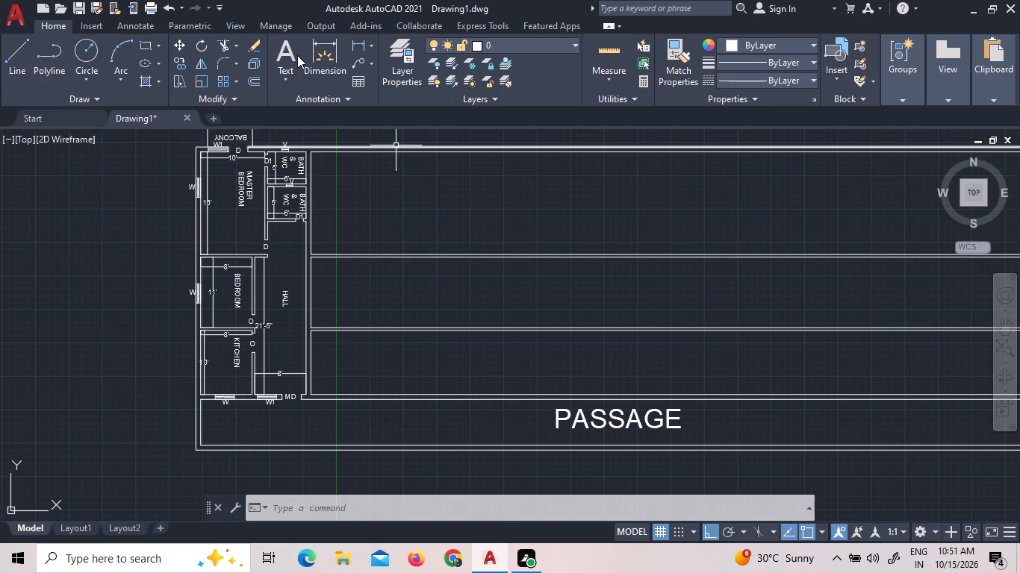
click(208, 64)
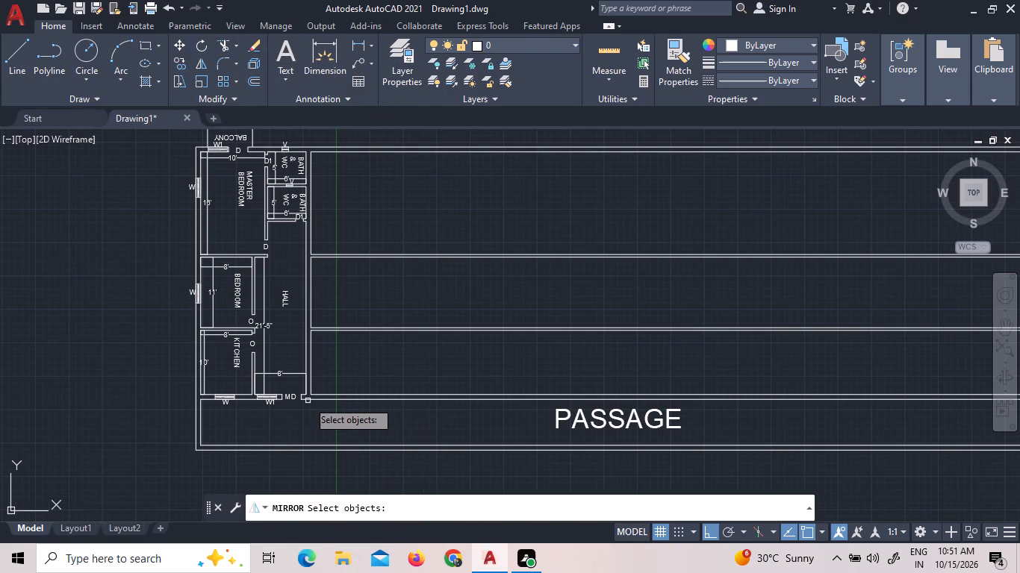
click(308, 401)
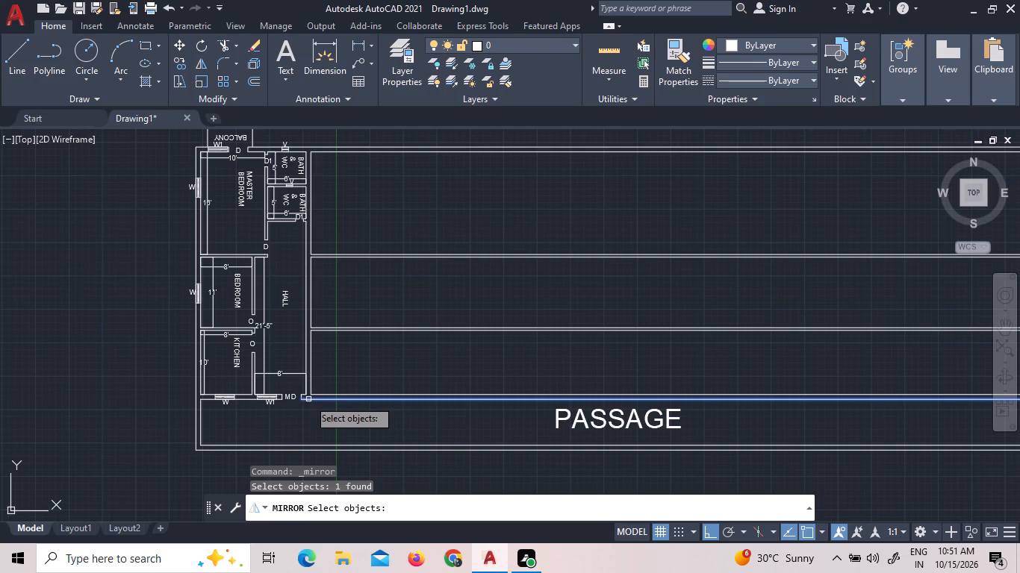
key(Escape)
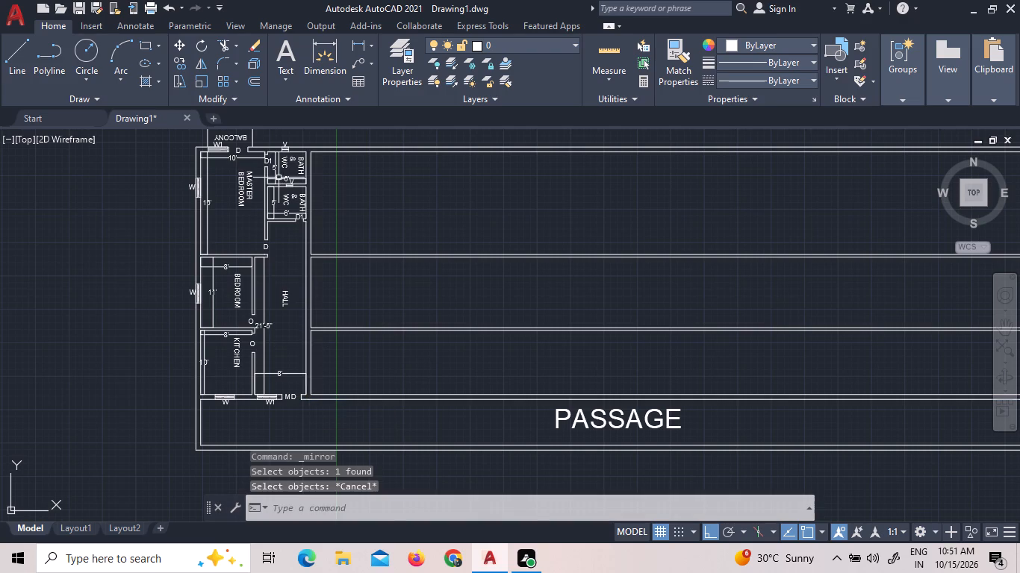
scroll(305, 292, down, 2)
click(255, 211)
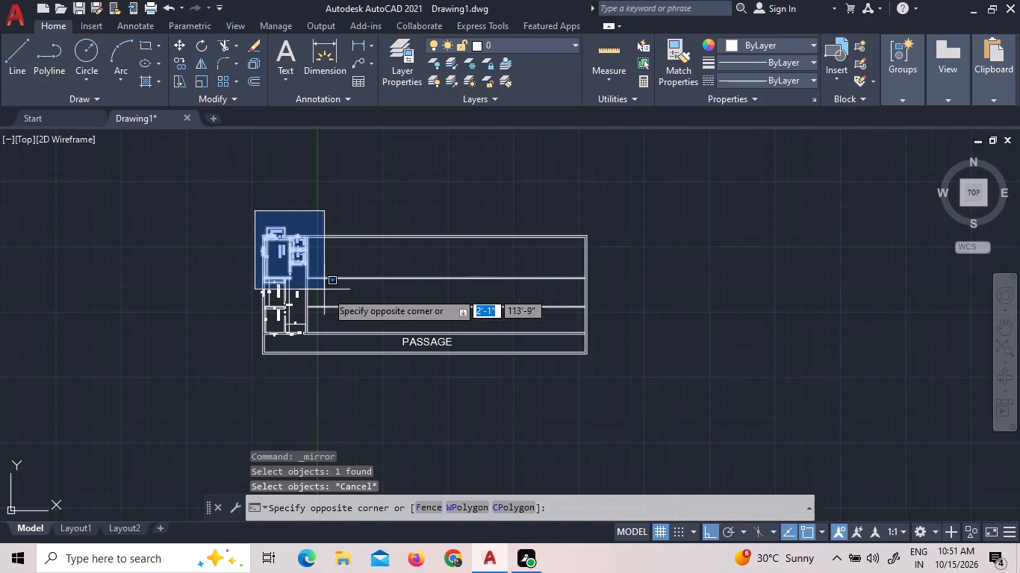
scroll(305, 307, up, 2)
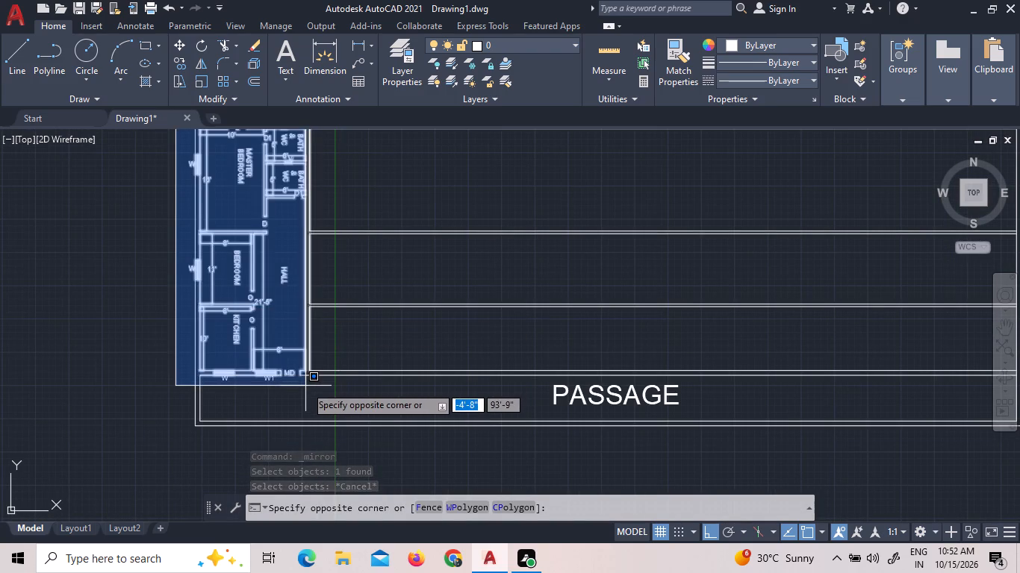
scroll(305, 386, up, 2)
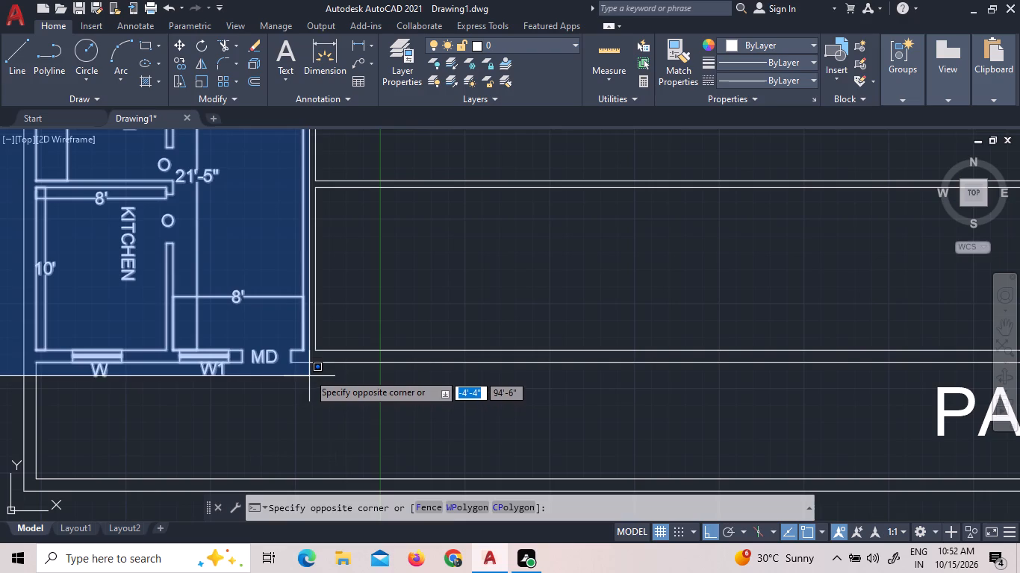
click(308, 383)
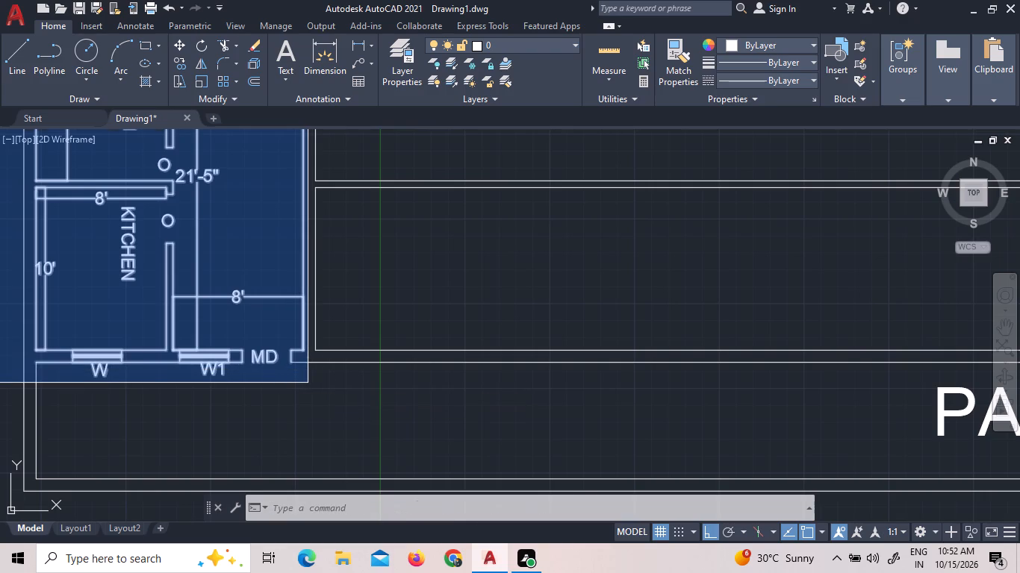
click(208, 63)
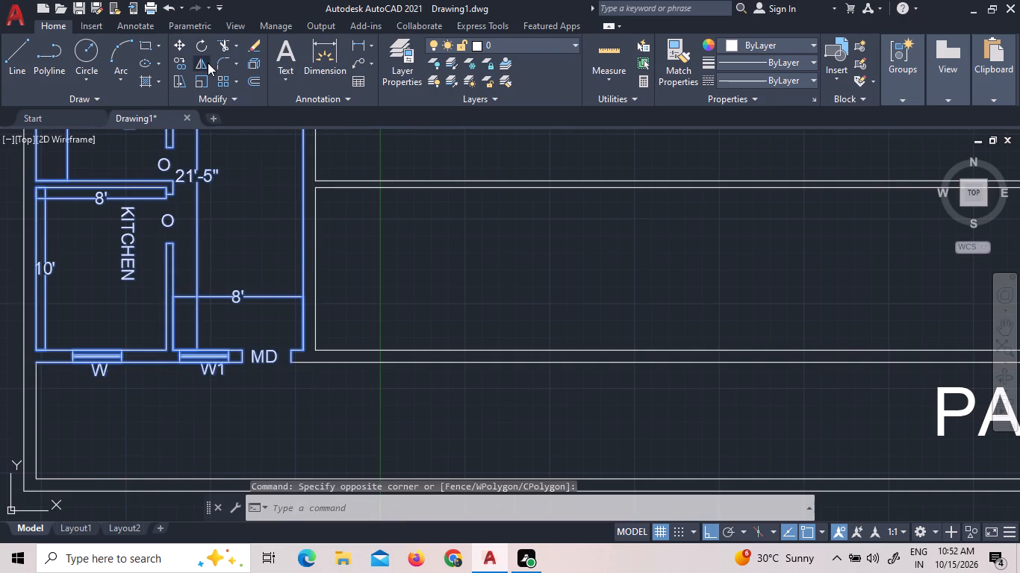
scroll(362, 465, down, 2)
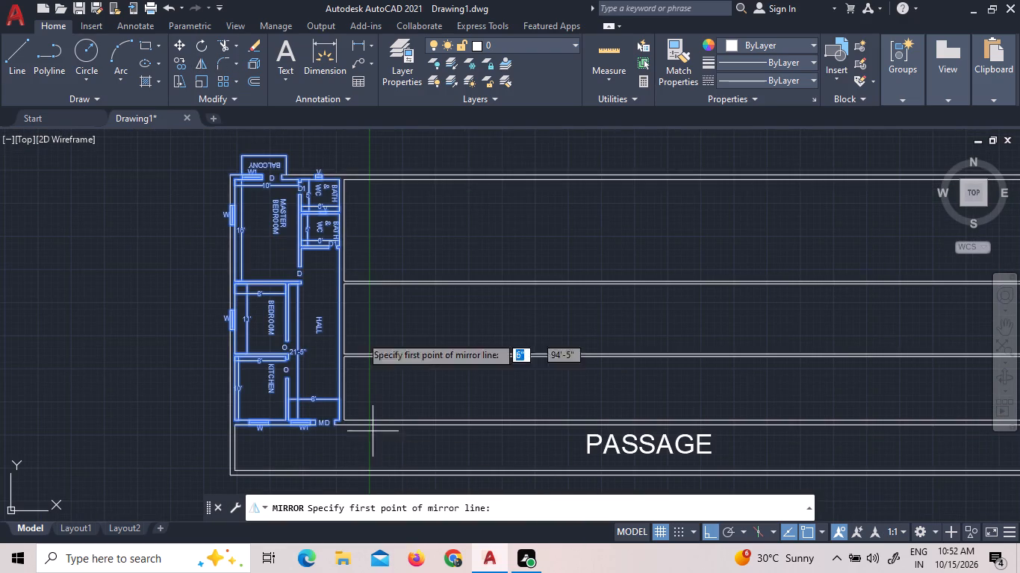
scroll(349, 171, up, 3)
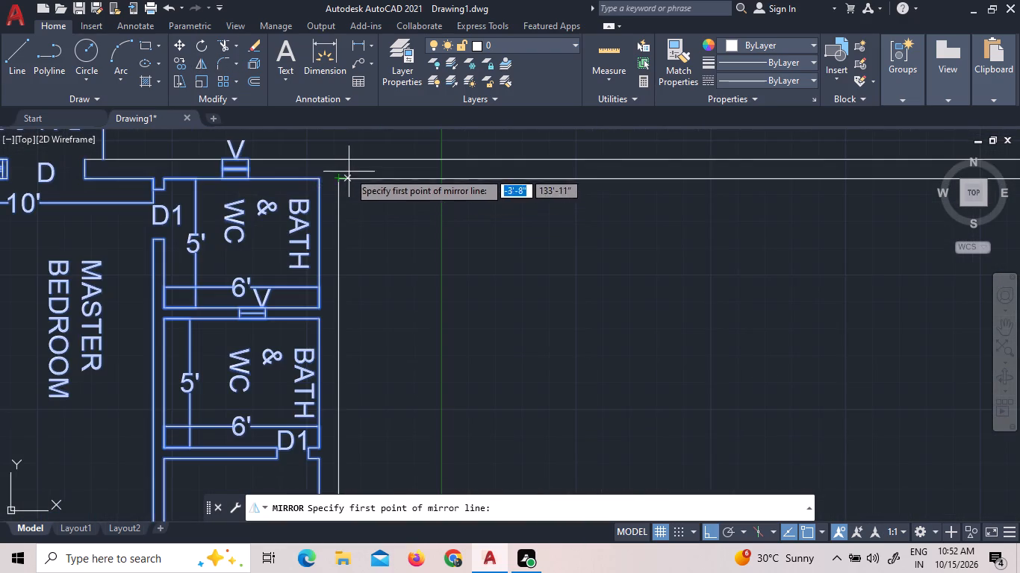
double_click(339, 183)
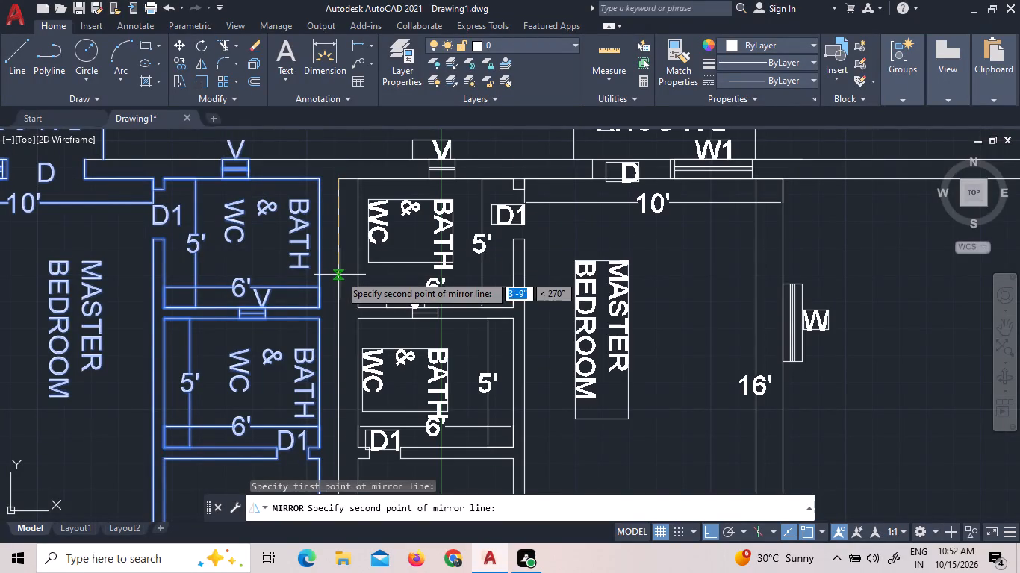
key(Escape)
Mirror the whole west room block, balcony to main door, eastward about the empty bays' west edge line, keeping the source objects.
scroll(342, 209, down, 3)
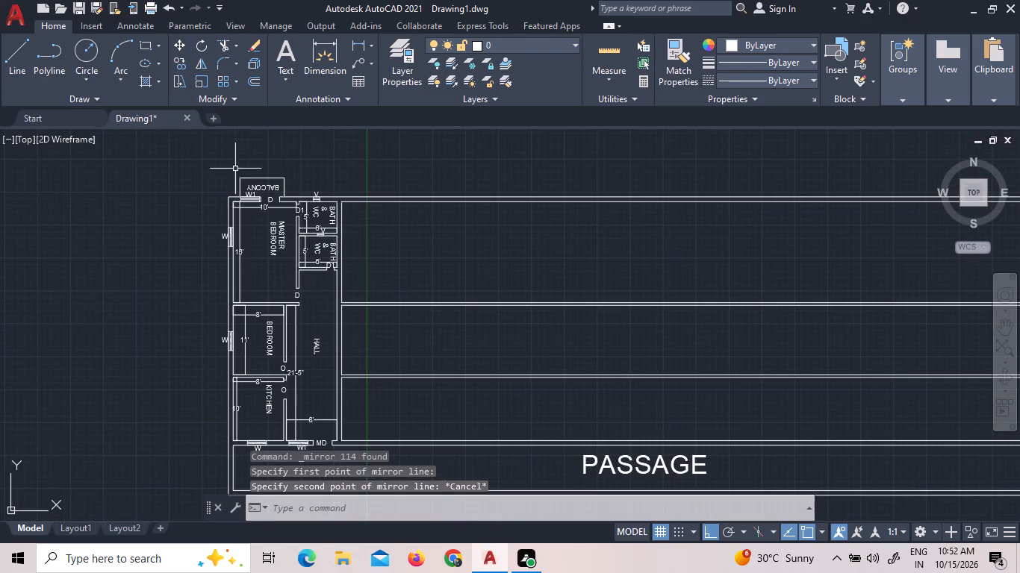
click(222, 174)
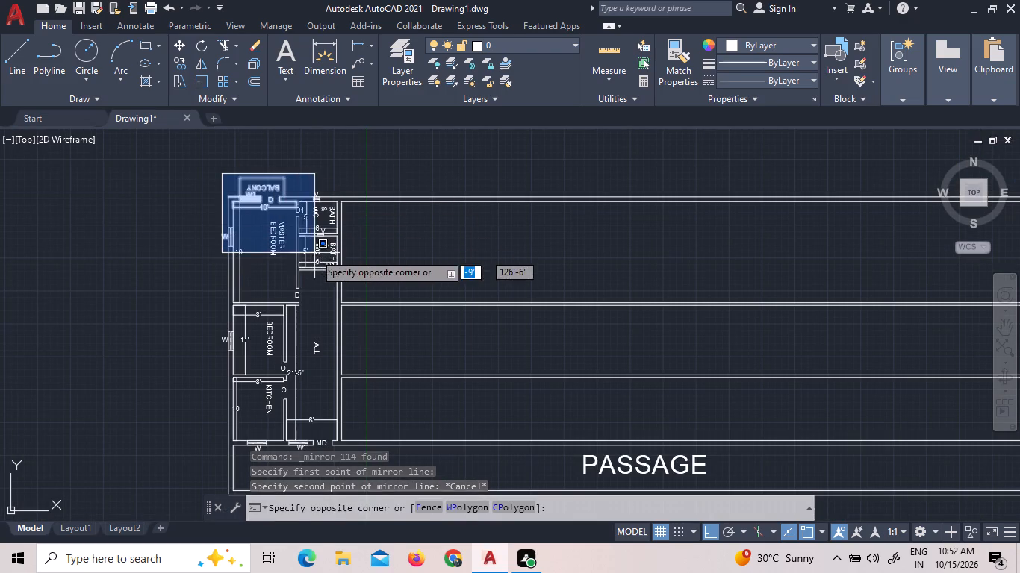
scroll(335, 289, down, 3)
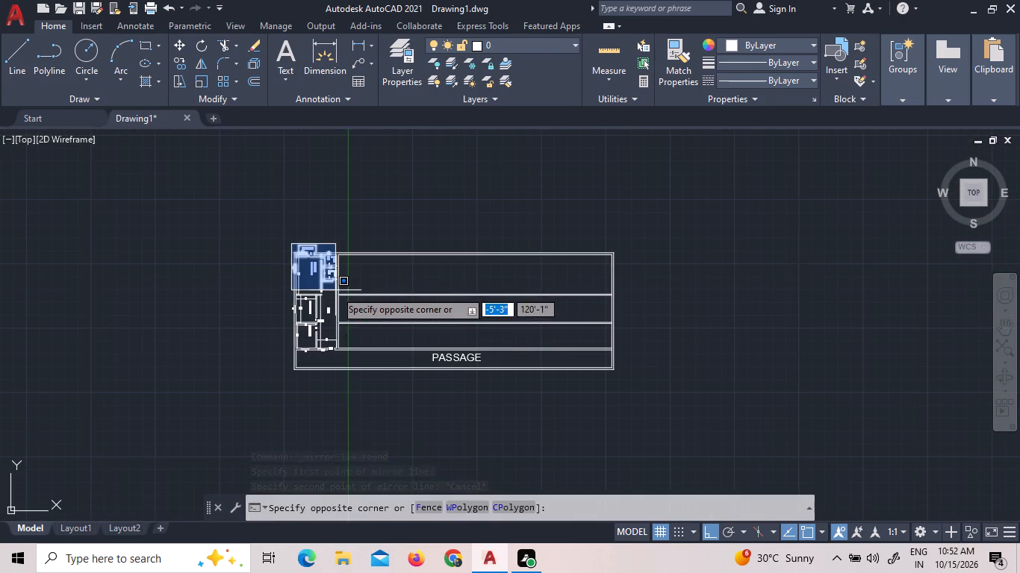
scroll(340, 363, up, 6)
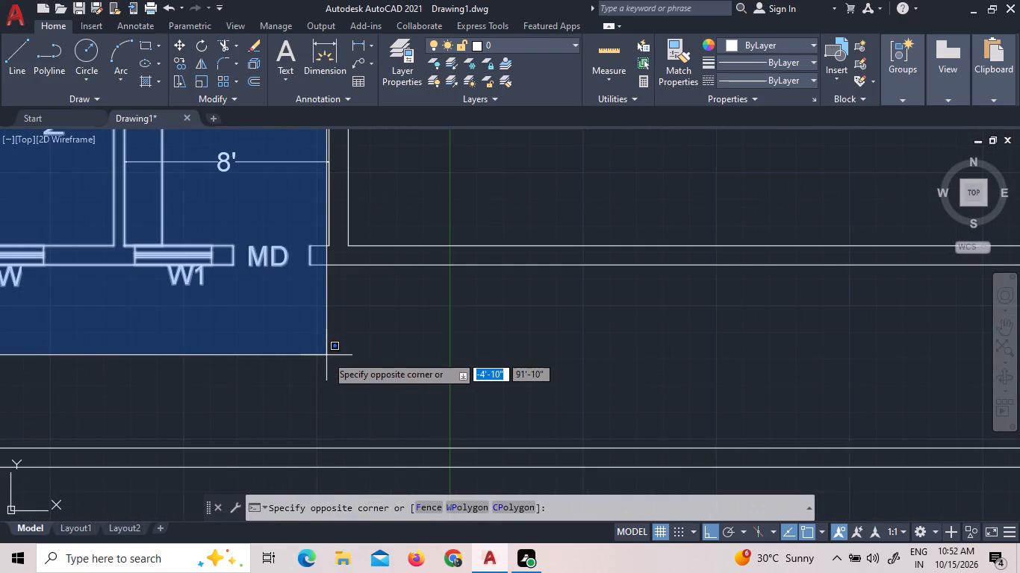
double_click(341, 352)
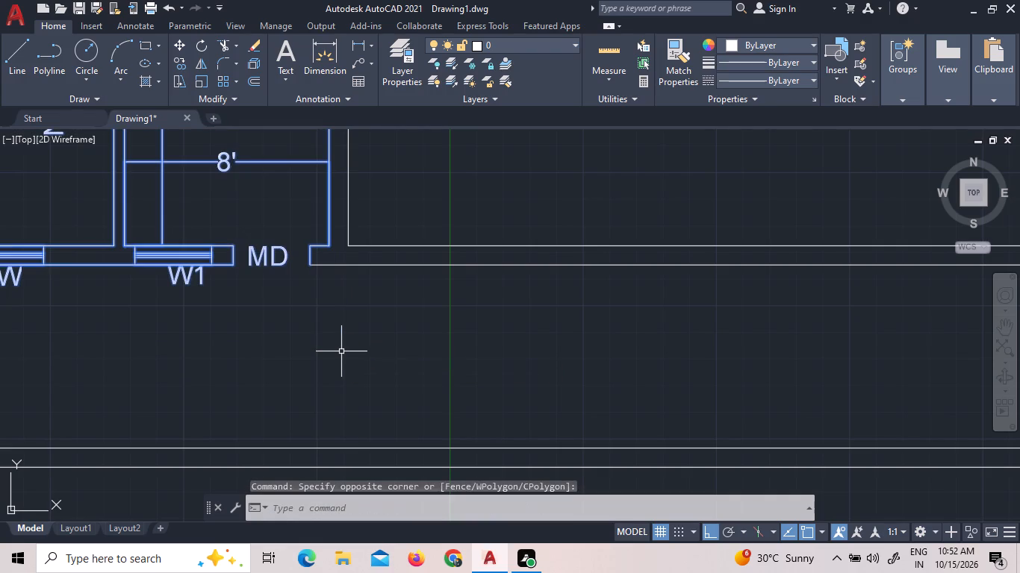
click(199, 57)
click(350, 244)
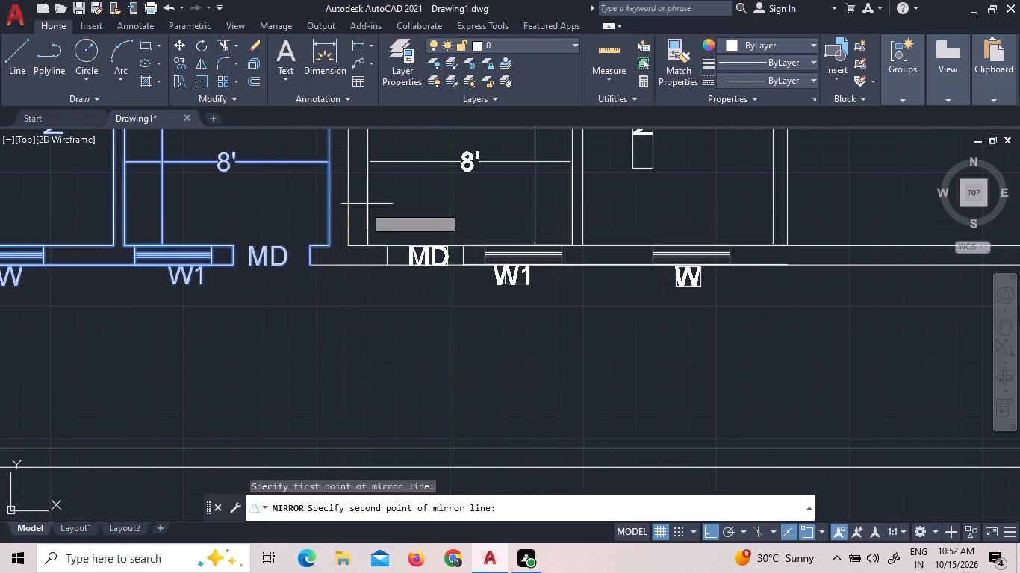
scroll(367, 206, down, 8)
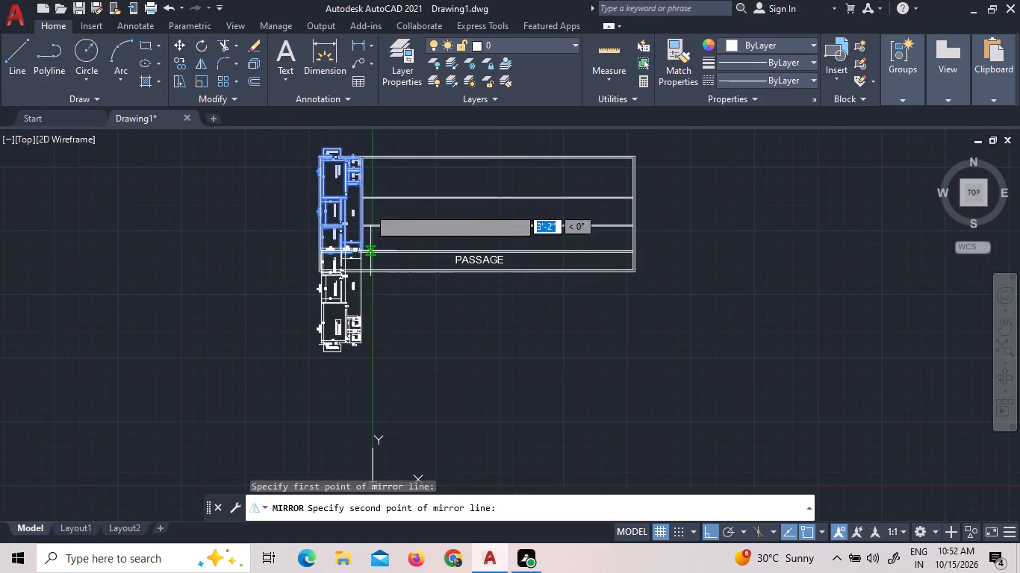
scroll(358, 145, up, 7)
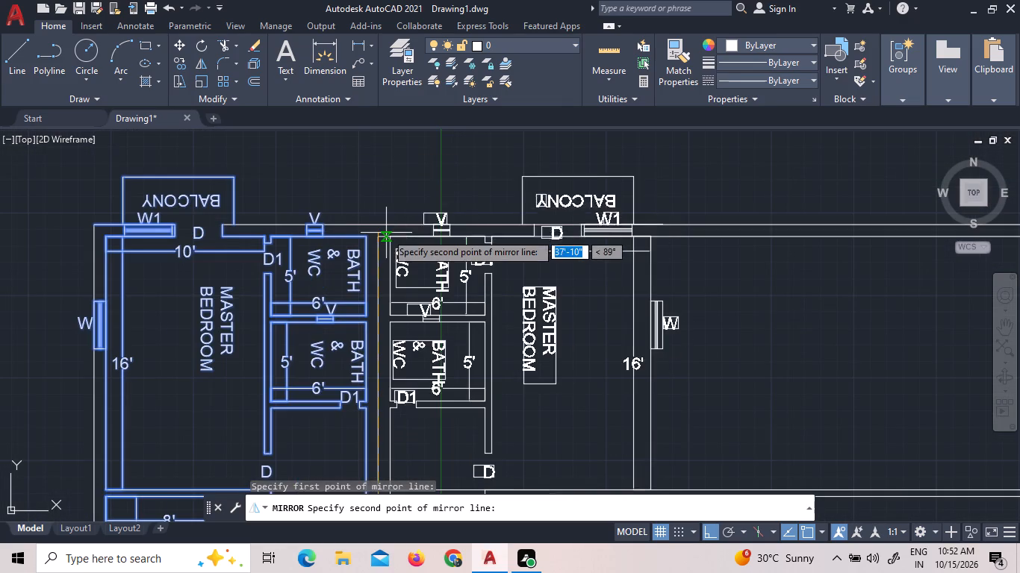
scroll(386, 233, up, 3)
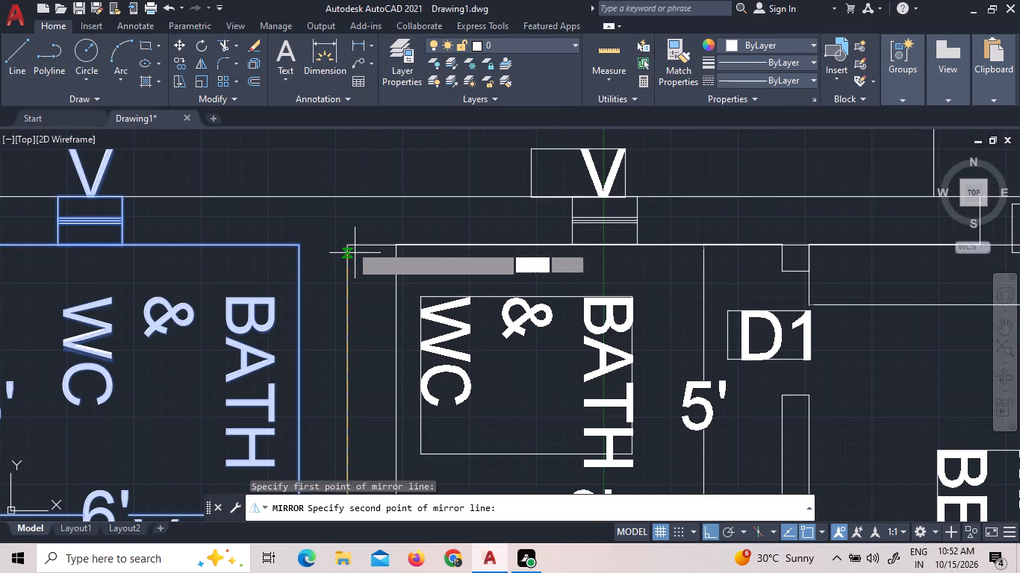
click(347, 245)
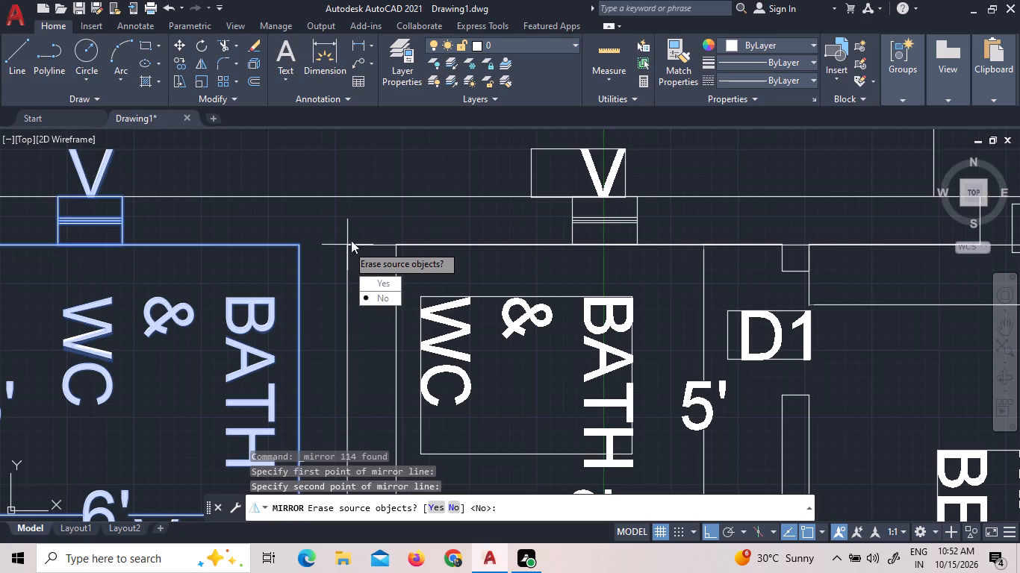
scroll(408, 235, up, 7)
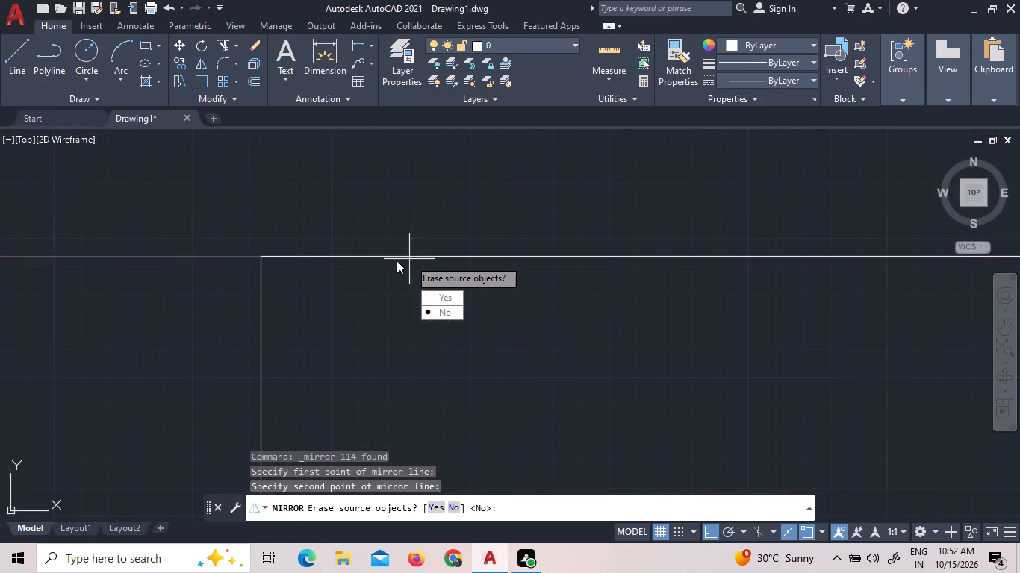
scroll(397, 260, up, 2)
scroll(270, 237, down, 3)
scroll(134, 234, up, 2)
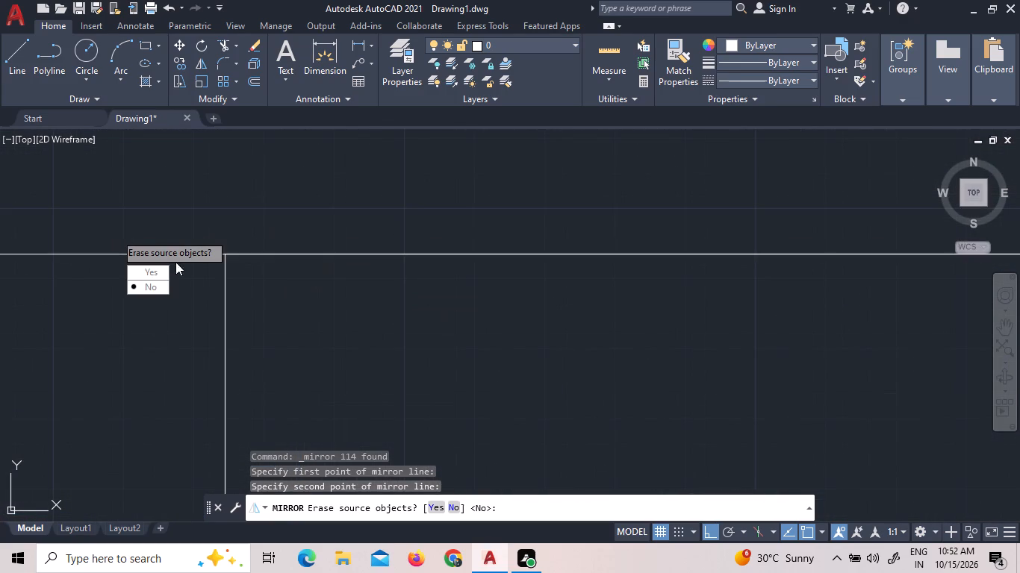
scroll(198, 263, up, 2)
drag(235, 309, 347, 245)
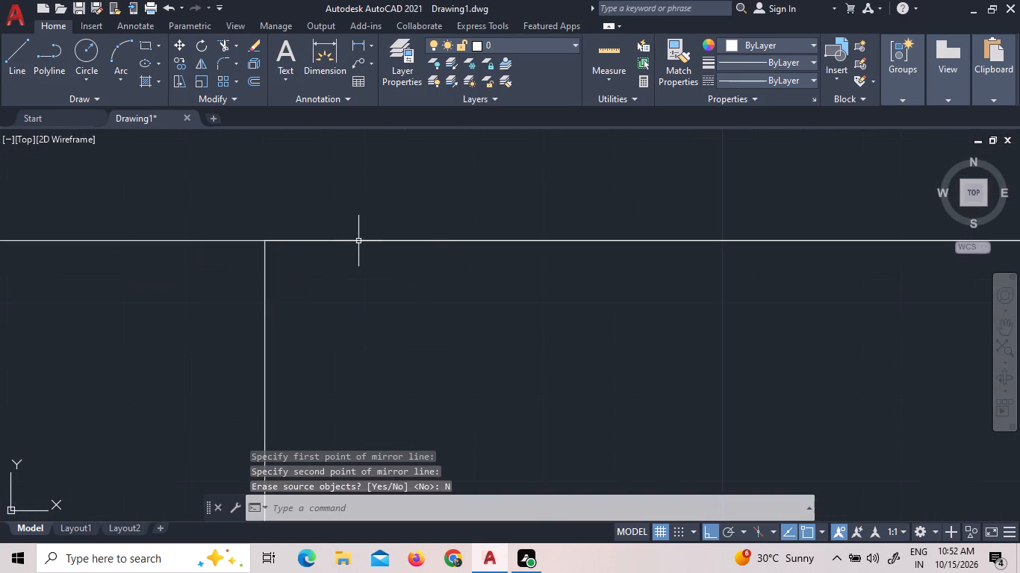
Examine how the mirrored rooms, openings and labels meet the party wall, bay partitions and passage wall.
scroll(343, 211, down, 13)
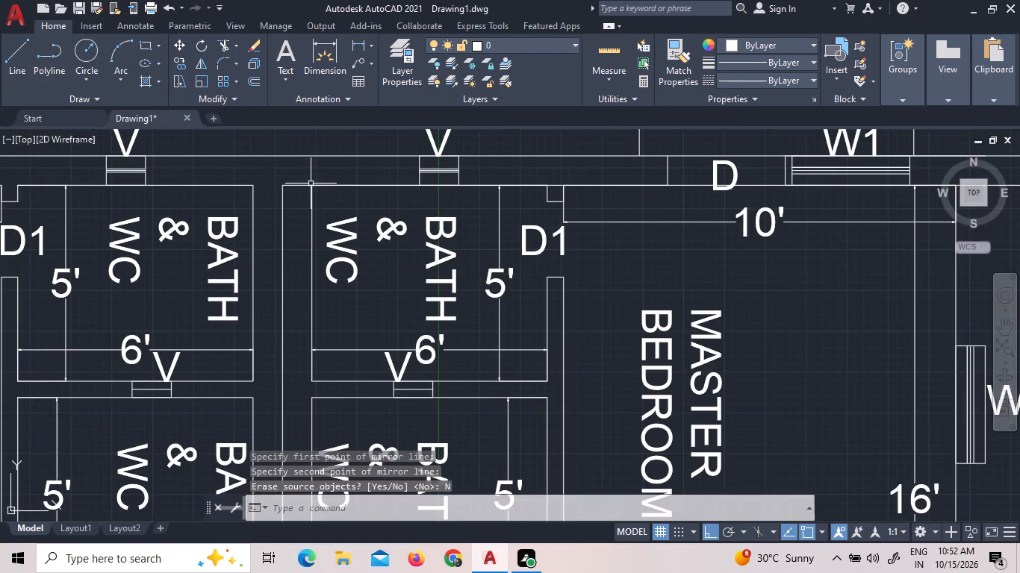
scroll(311, 184, down, 2)
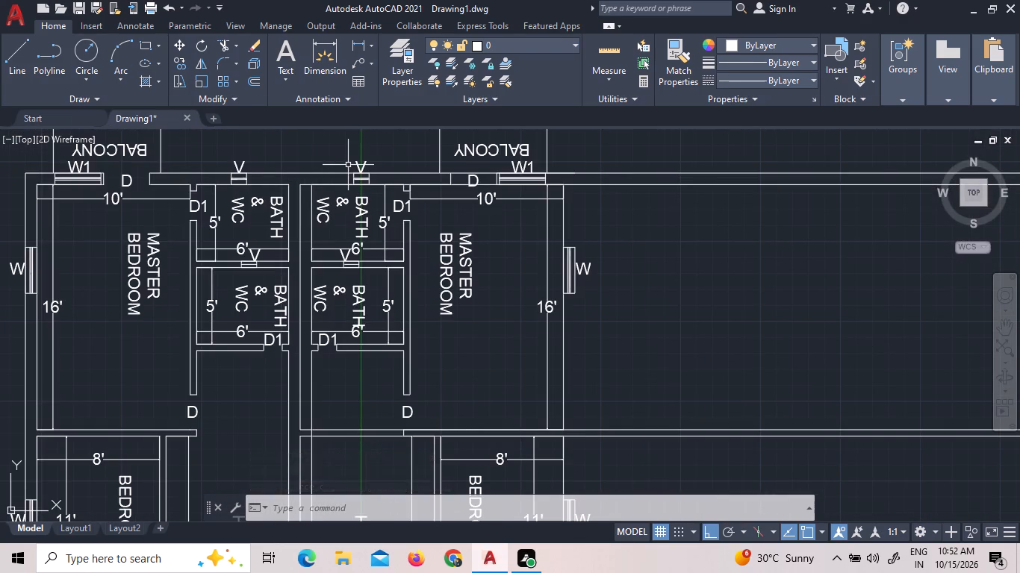
scroll(348, 165, down, 3)
scroll(342, 210, up, 2)
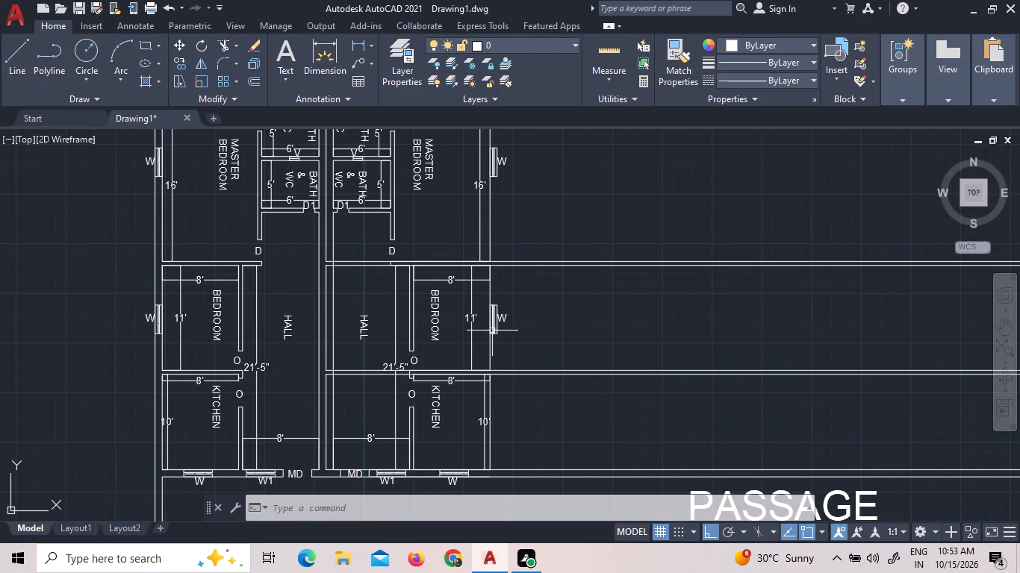
scroll(362, 484, up, 3)
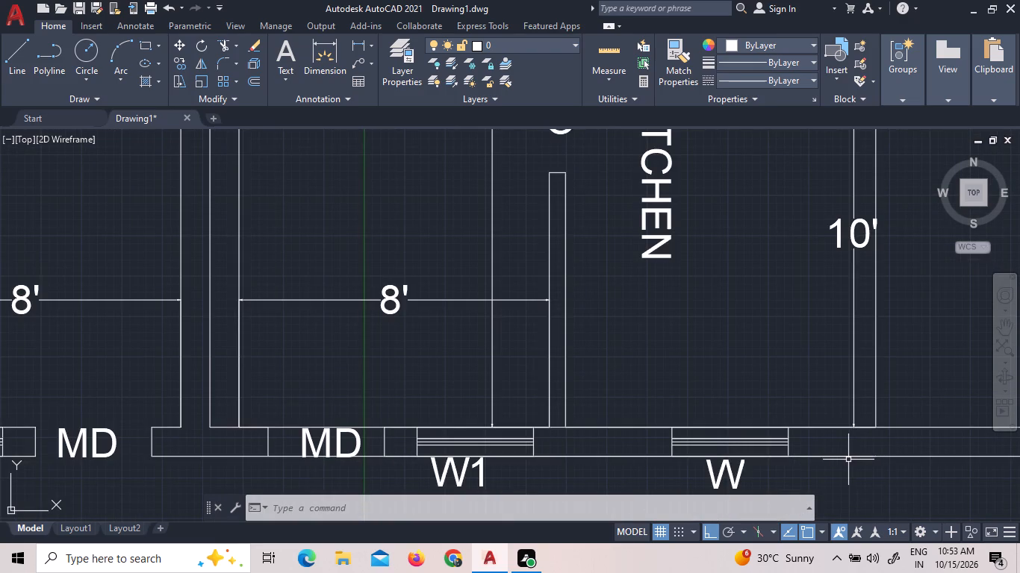
scroll(820, 429, down, 2)
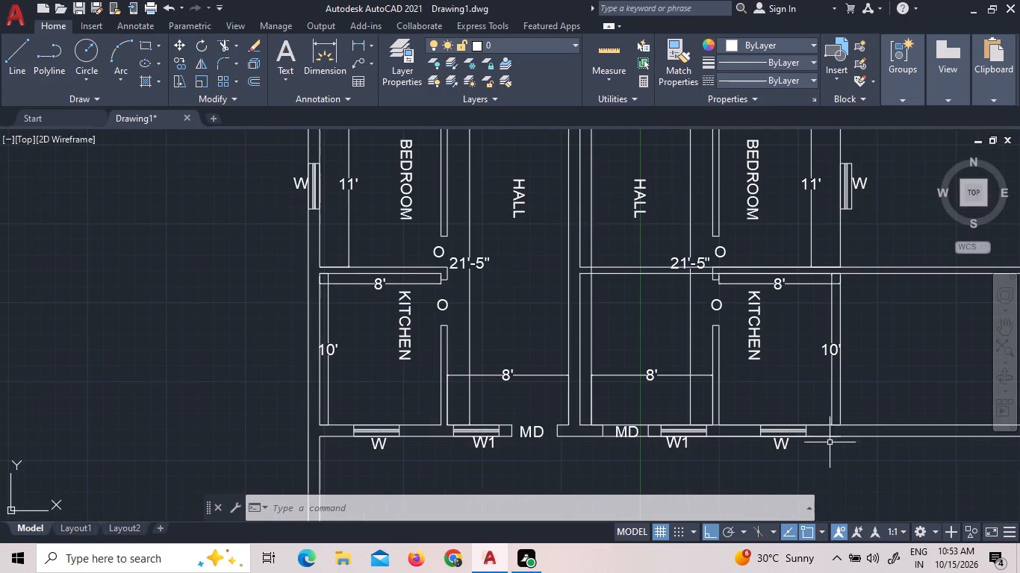
scroll(759, 319, down, 3)
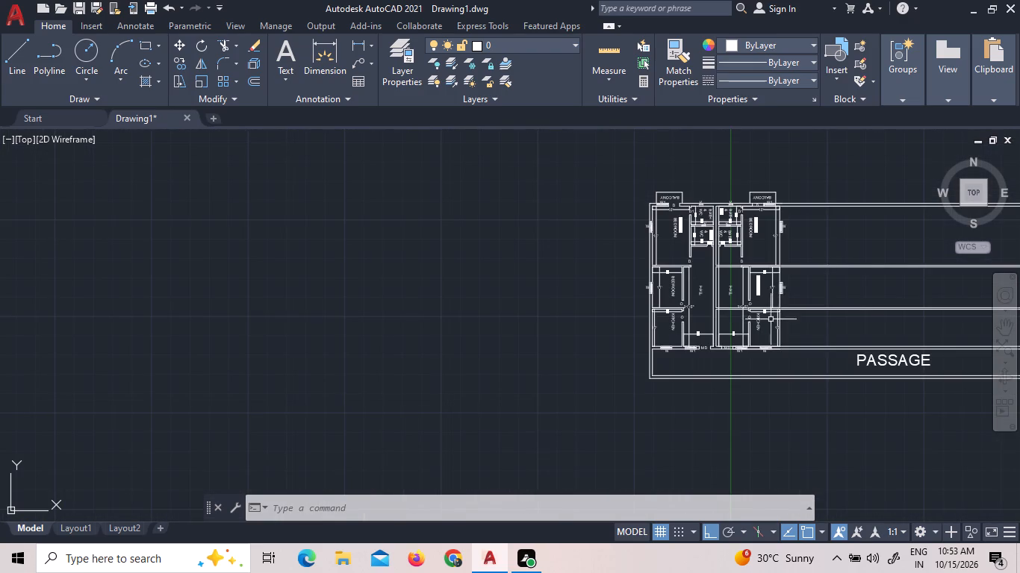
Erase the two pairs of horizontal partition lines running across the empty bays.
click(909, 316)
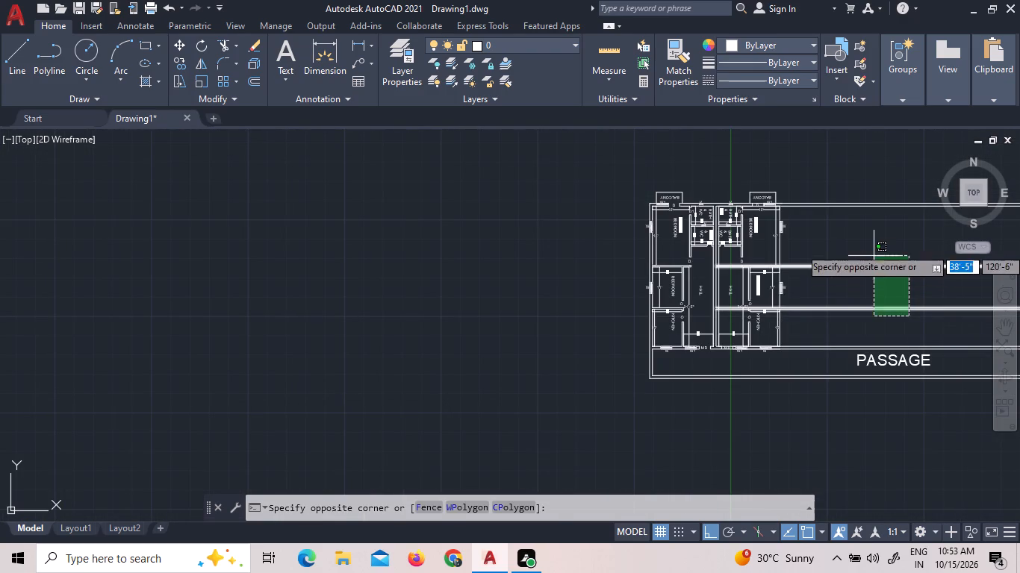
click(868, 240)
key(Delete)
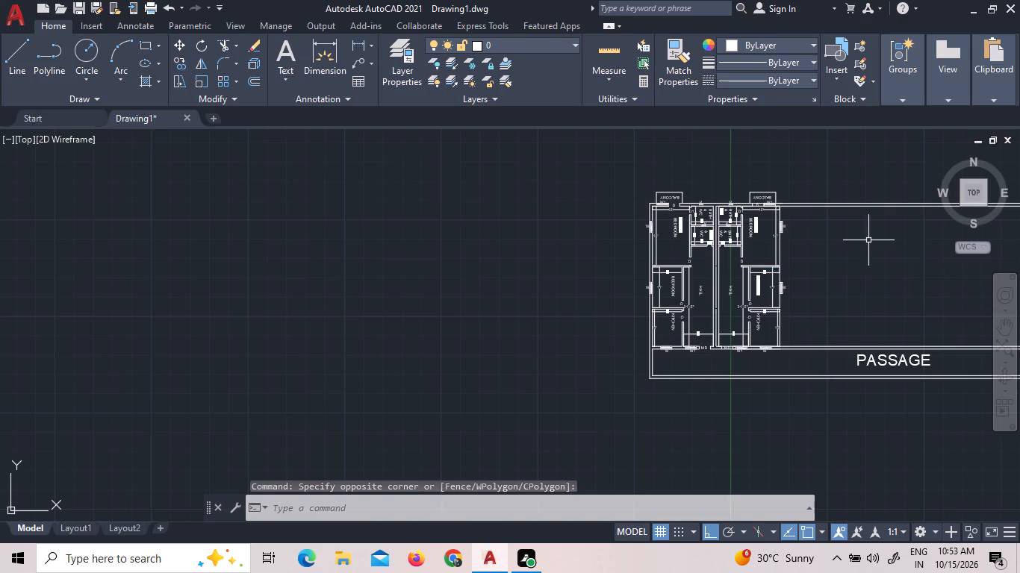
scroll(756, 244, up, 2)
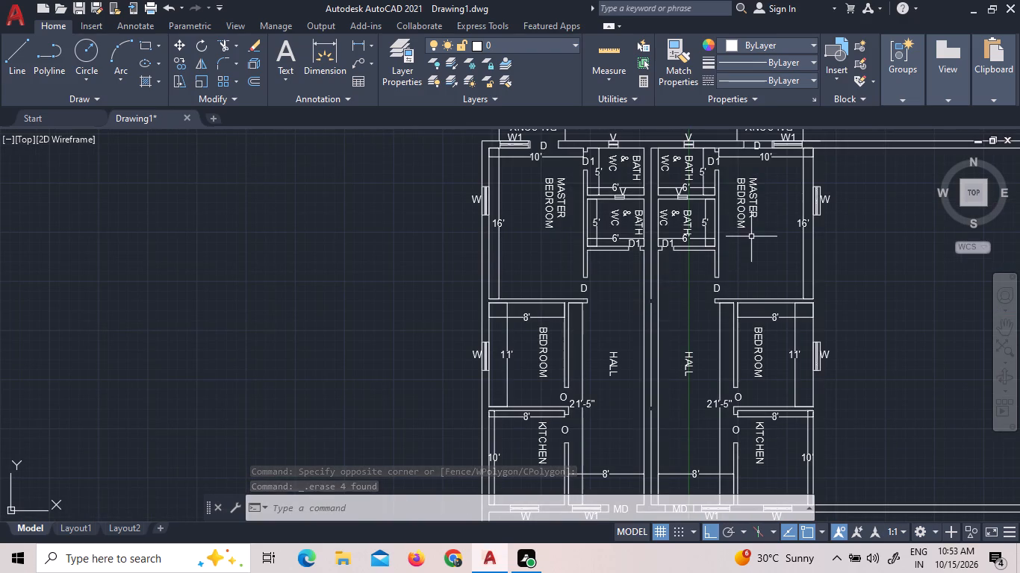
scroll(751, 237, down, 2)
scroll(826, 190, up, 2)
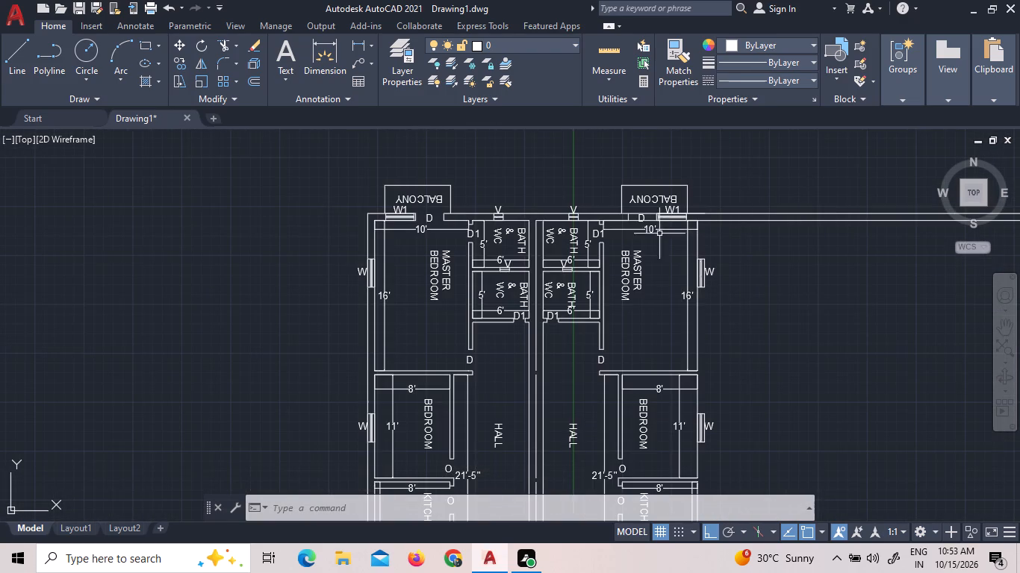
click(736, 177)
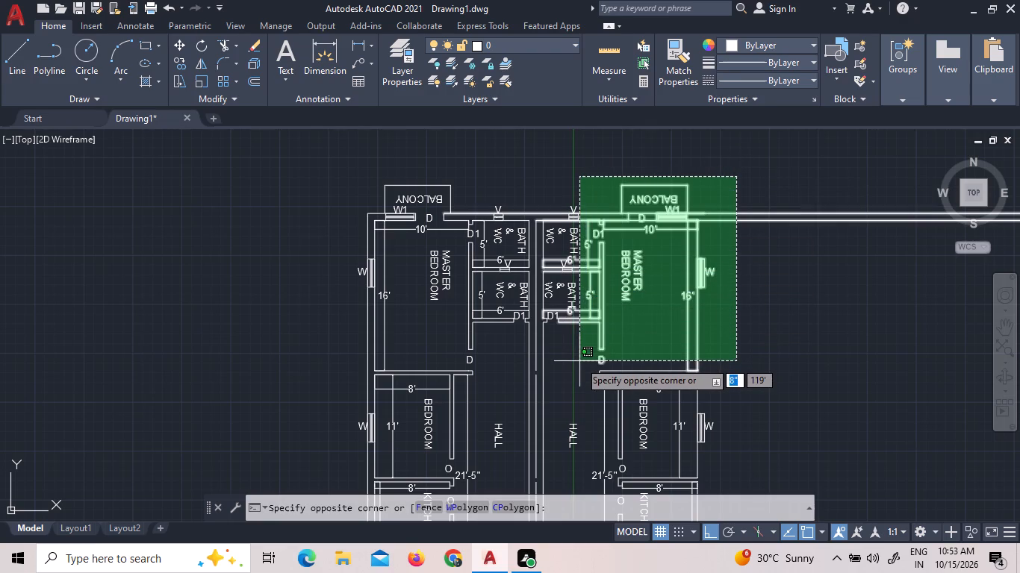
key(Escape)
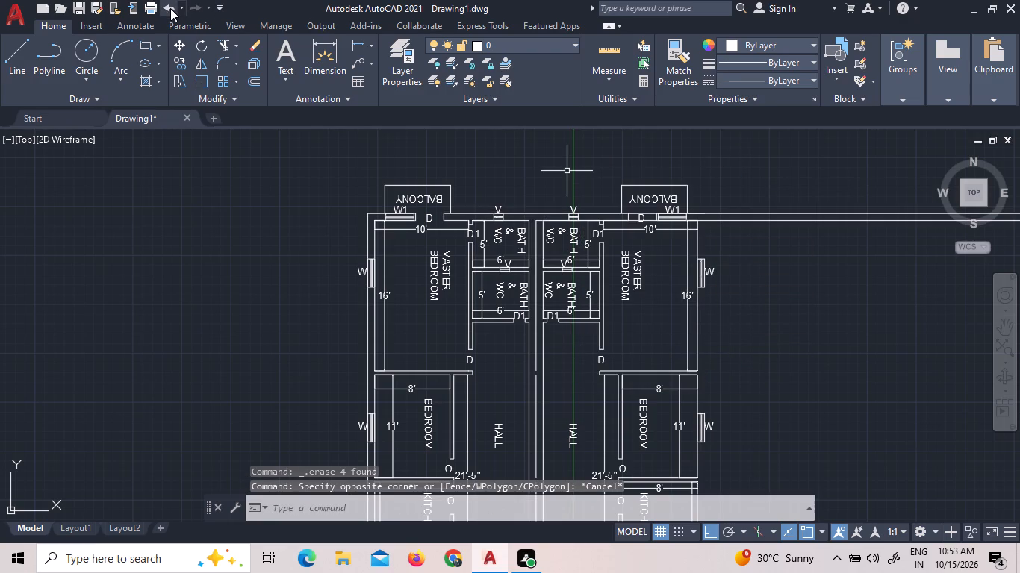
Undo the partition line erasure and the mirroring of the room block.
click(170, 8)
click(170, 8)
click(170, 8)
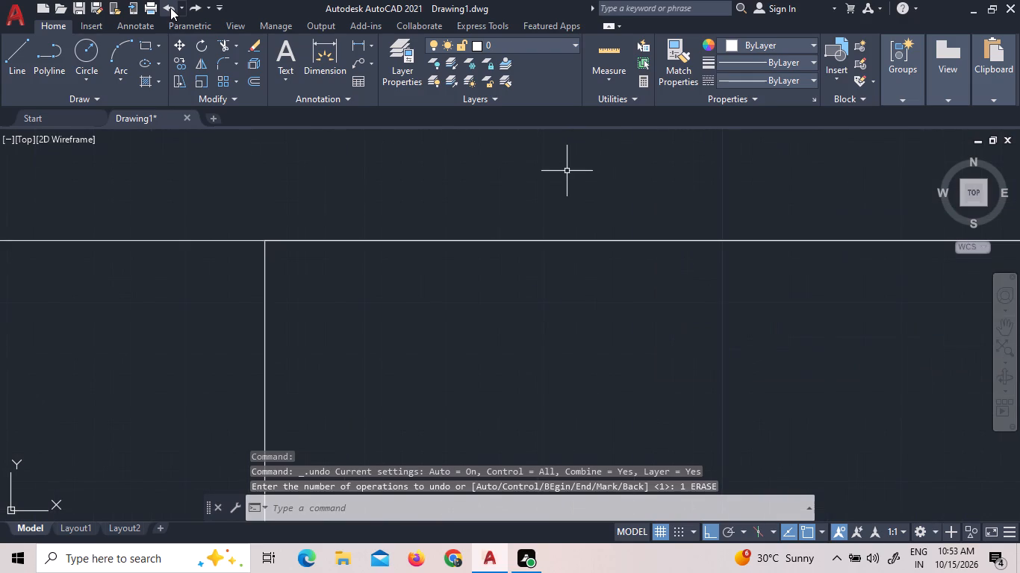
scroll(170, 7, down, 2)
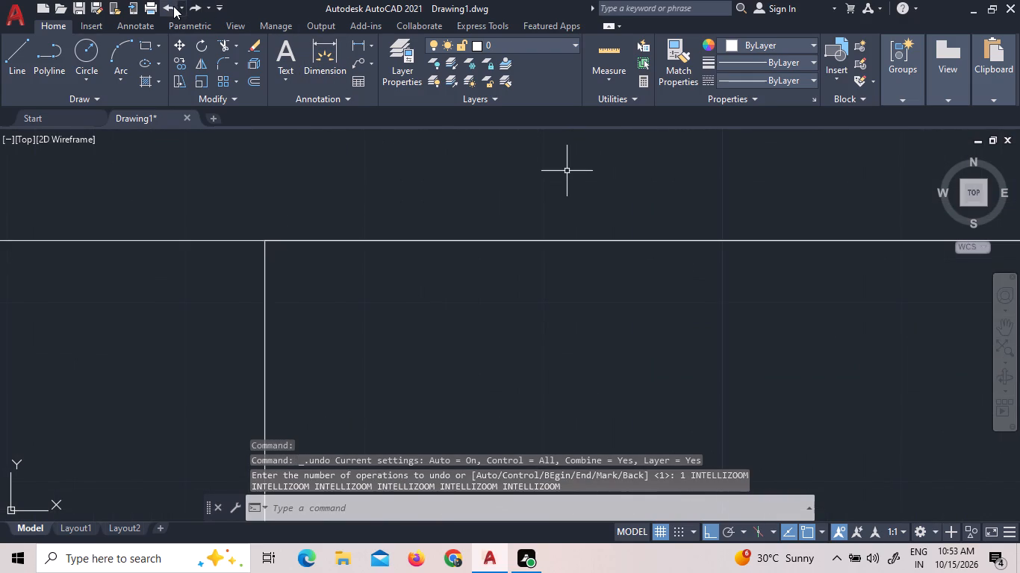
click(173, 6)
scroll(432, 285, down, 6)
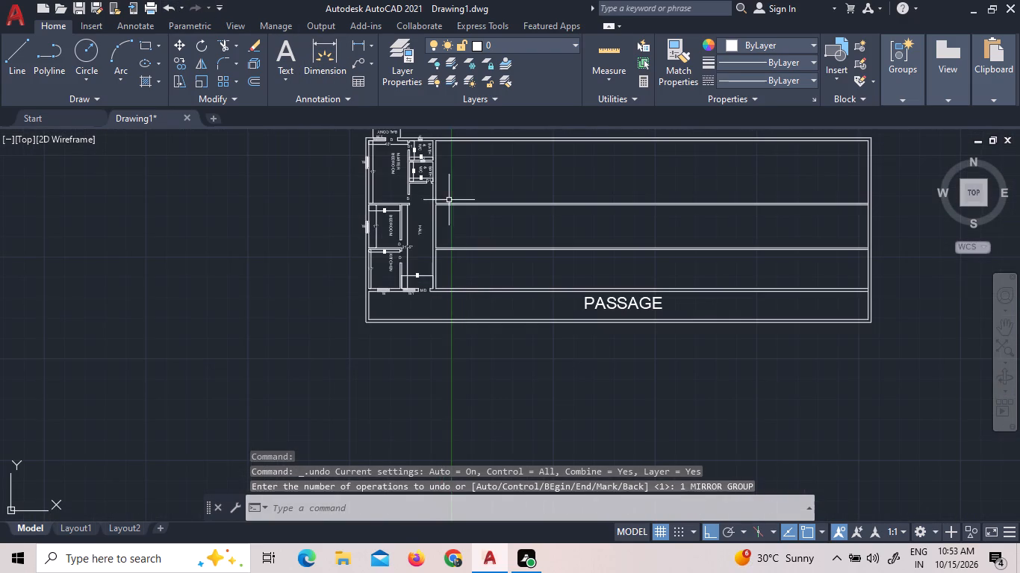
Extend both lines of the party wall east of the HALL southward across the PASSAGE strip to the outer south wall line.
scroll(460, 118, up, 7)
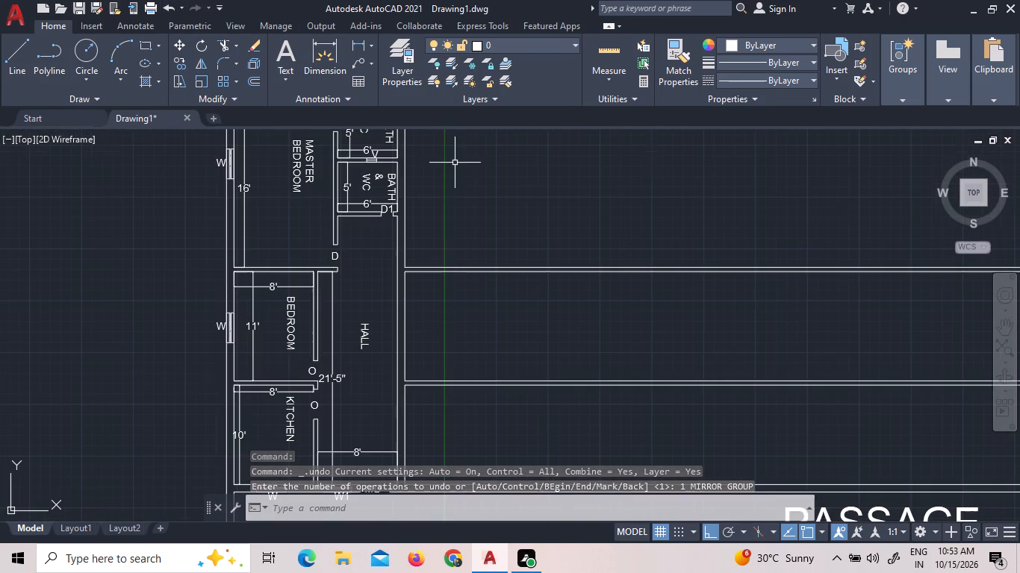
scroll(484, 221, down, 1)
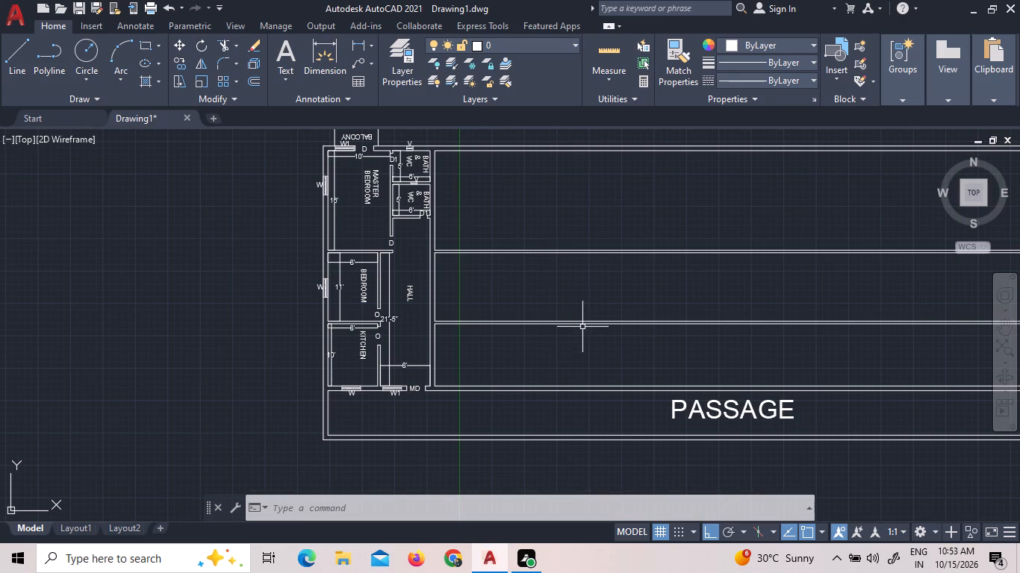
key(Escape)
key(e)
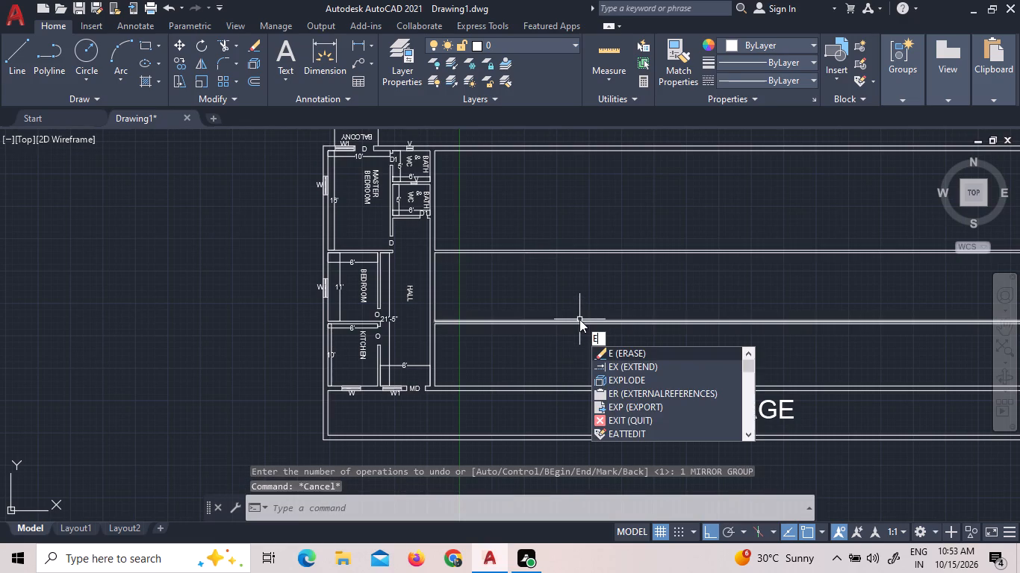
key(x)
key(space)
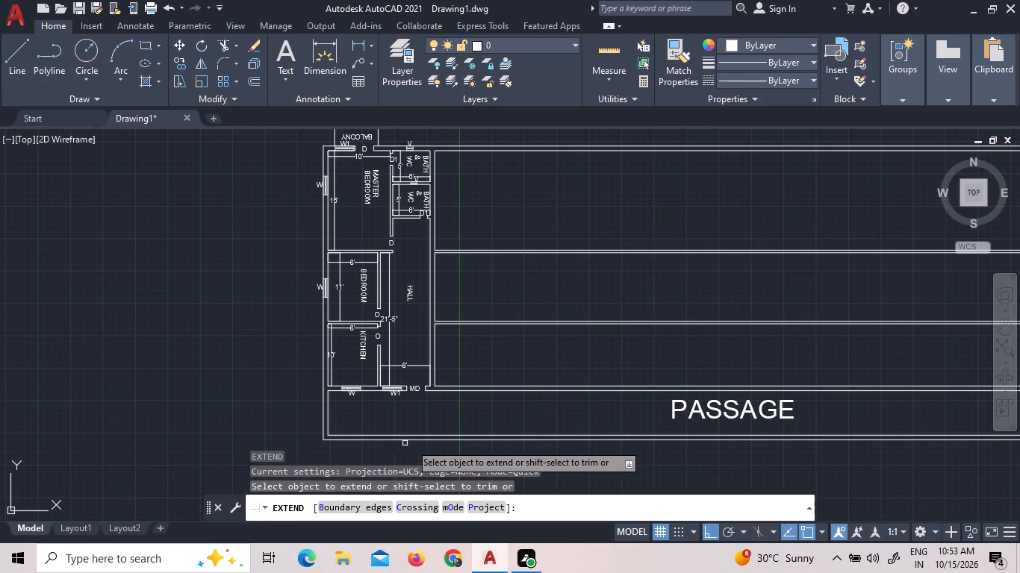
click(500, 399)
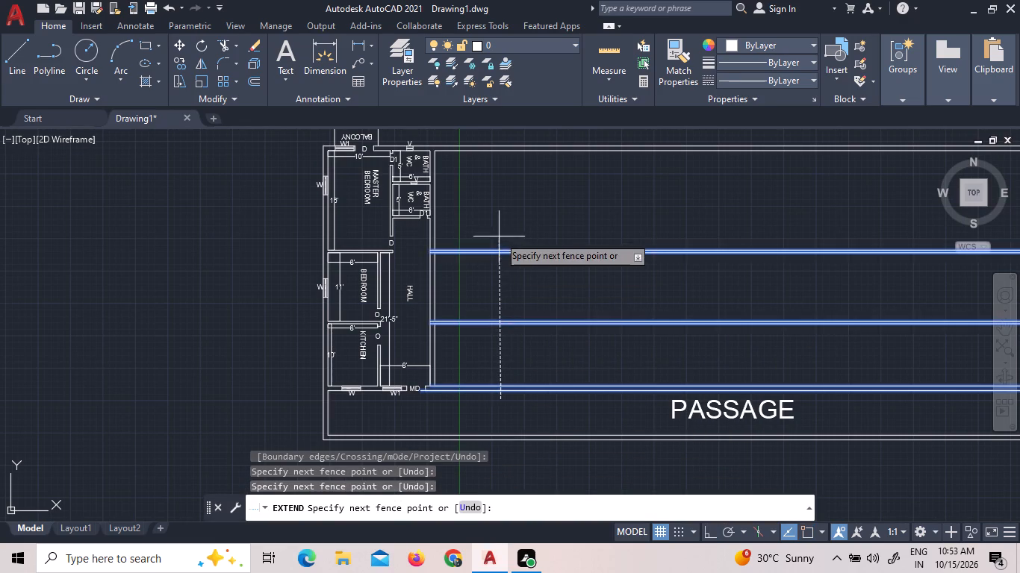
double_click(482, 411)
click(471, 366)
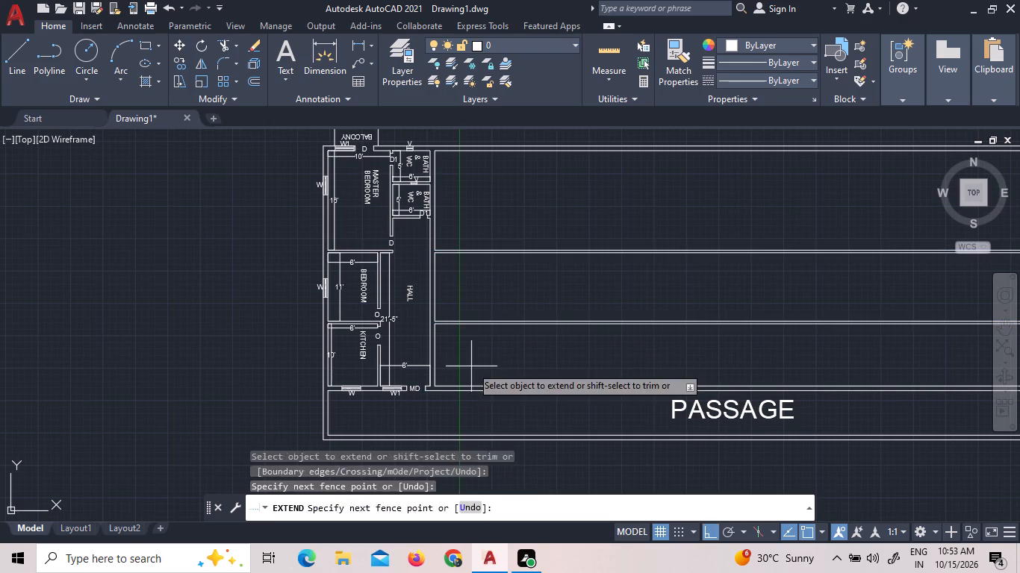
click(416, 373)
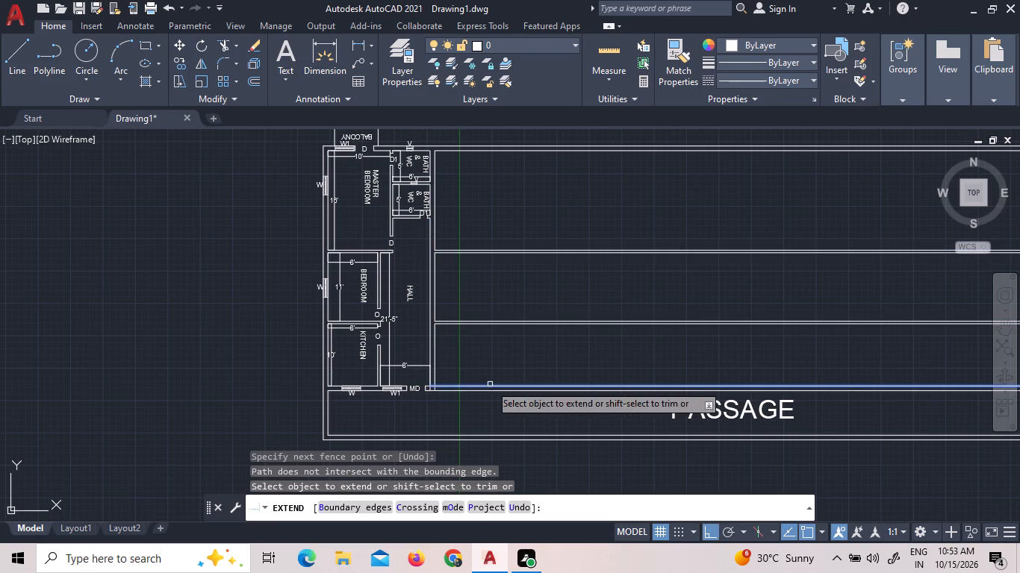
click(481, 375)
click(423, 369)
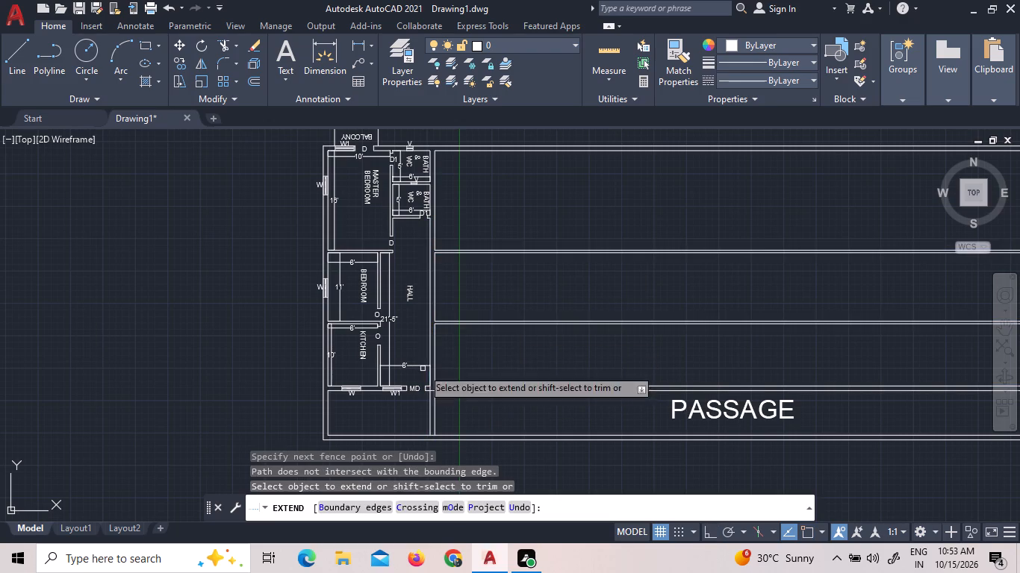
click(464, 371)
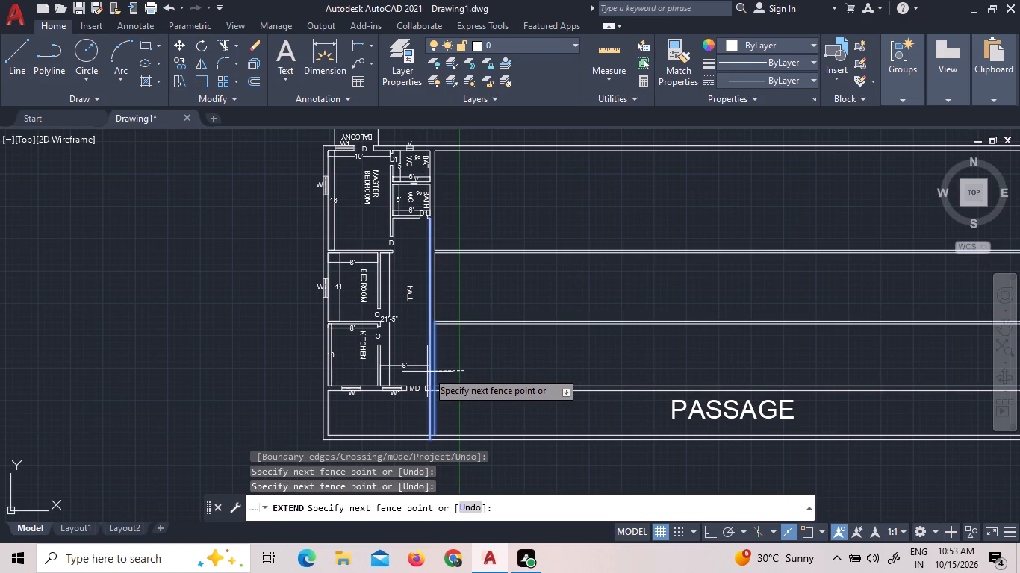
double_click(420, 372)
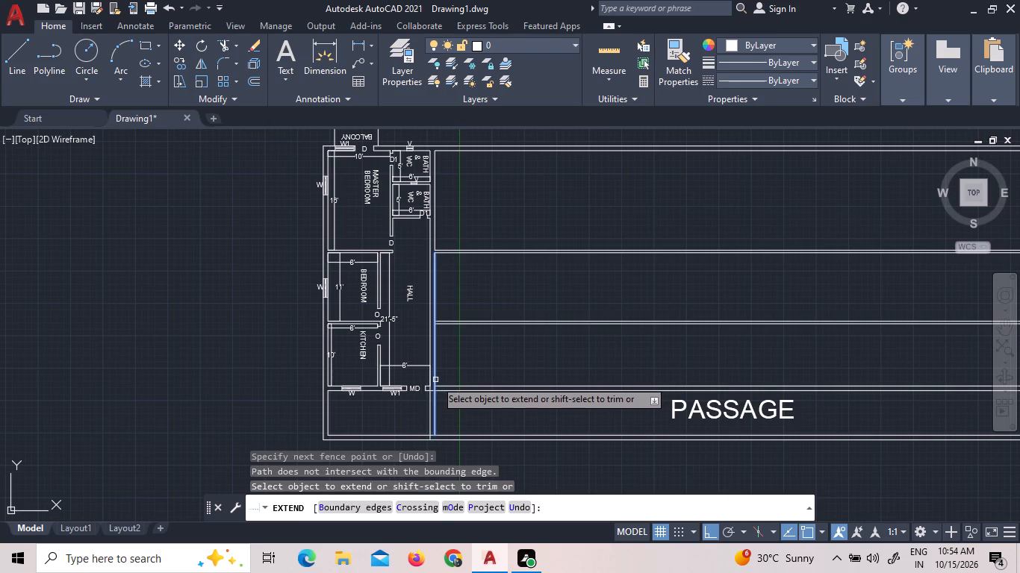
click(435, 381)
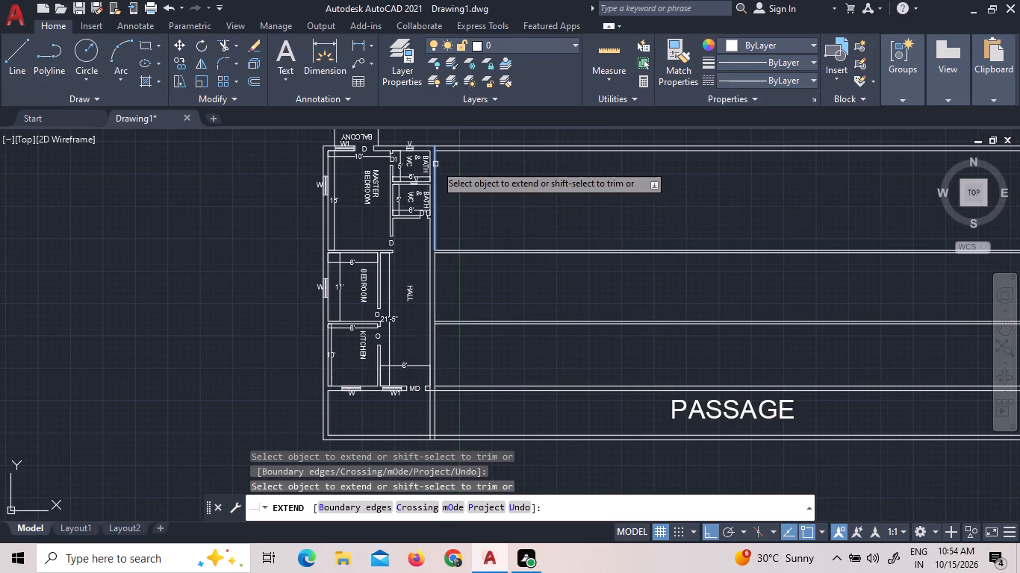
click(435, 164)
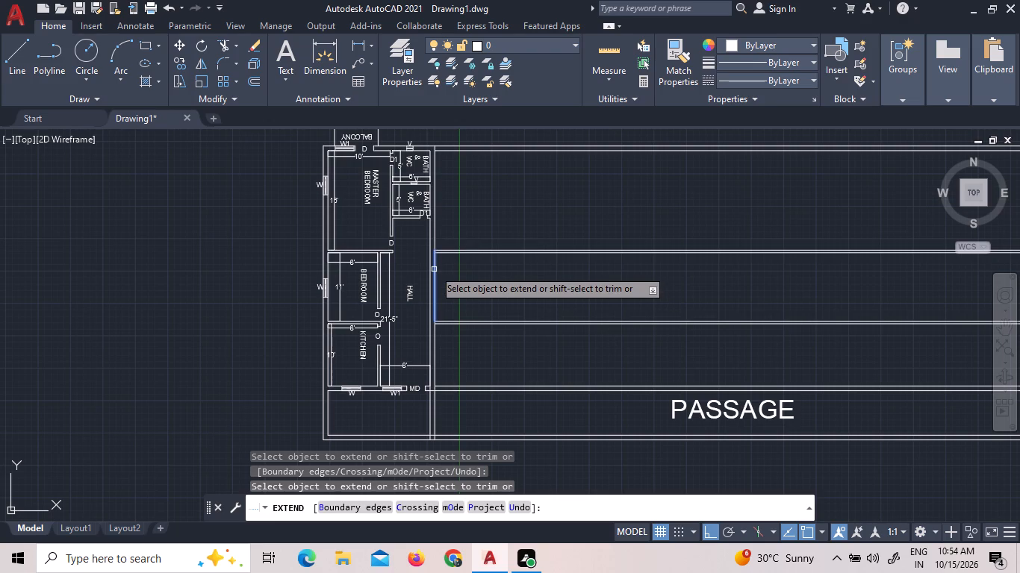
click(434, 269)
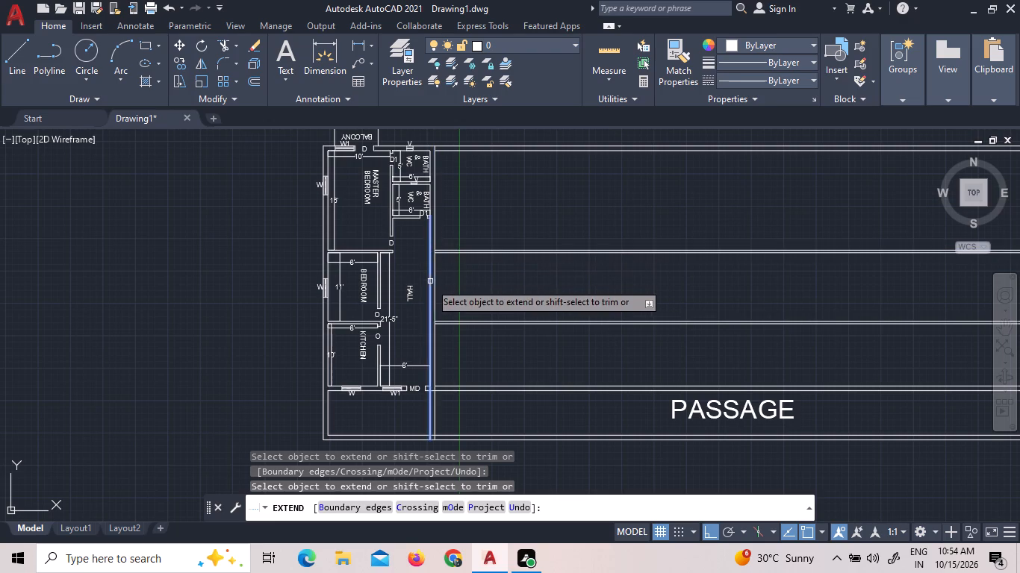
scroll(425, 328, up, 2)
scroll(449, 323, down, 2)
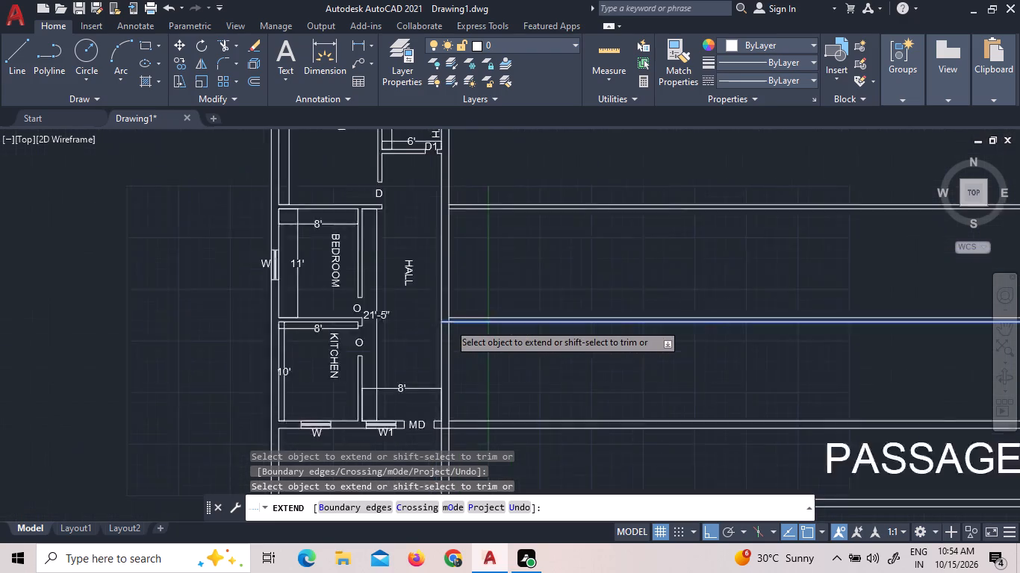
key(Escape)
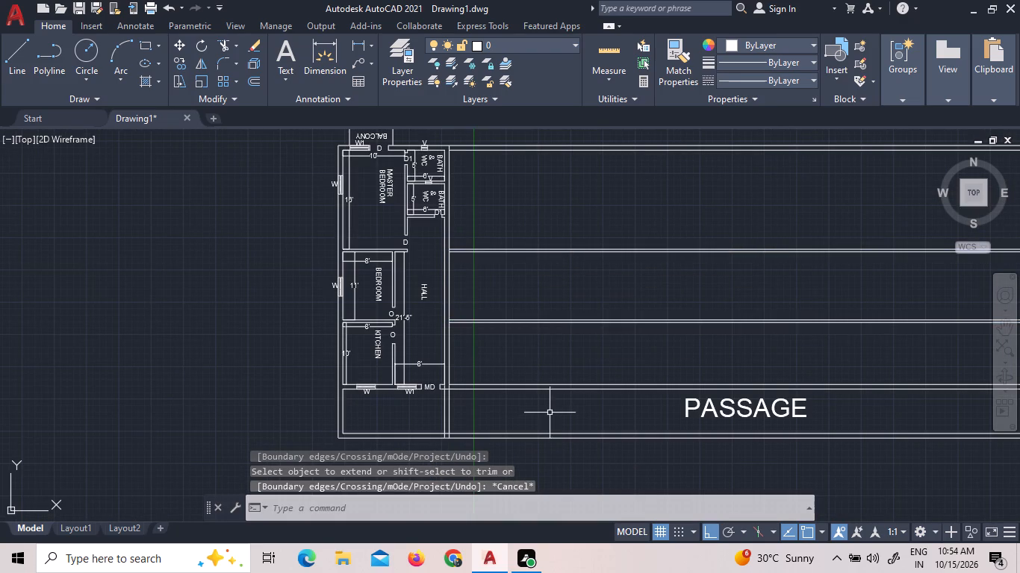
Erase the partition line pairs, the passage wall pair and the inner north wall line across the empty bays east of the party wall.
click(549, 407)
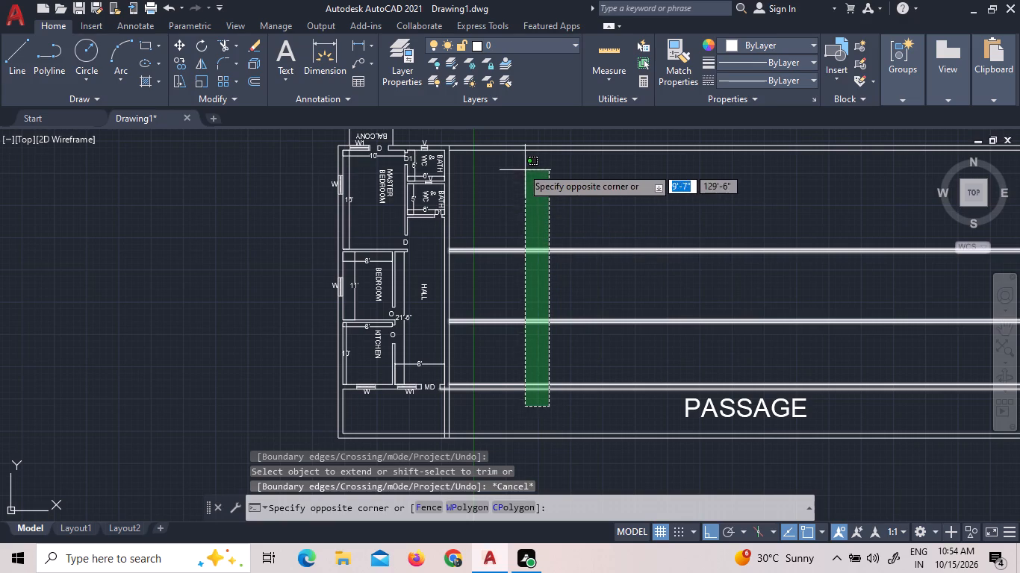
double_click(496, 146)
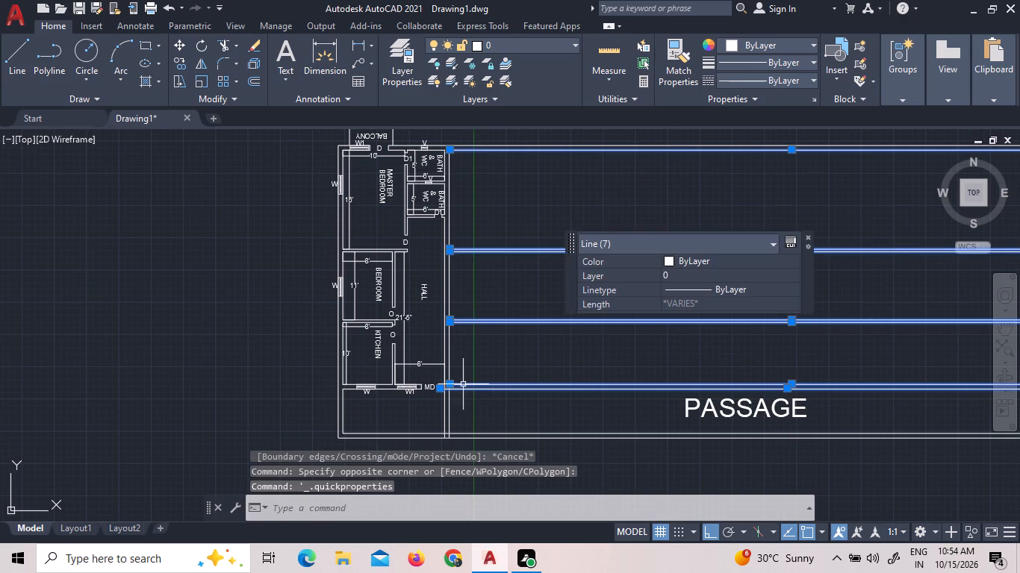
scroll(464, 384, up, 2)
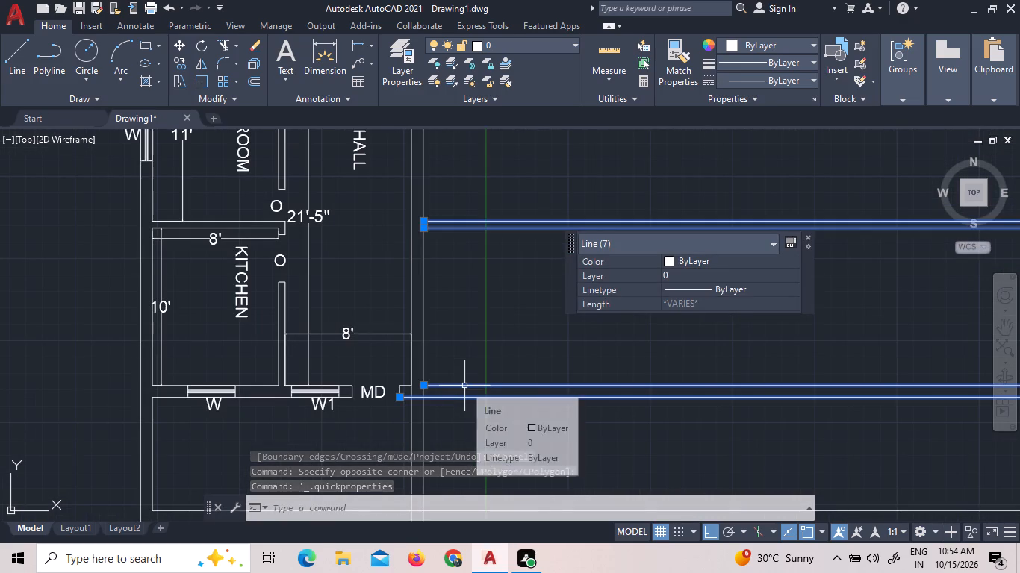
scroll(465, 386, down, 2)
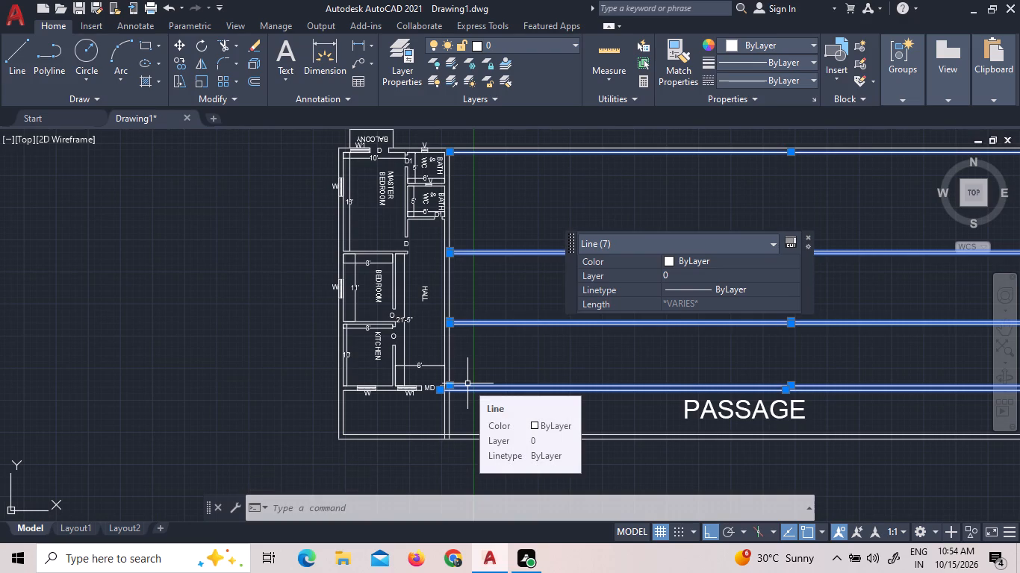
key(Delete)
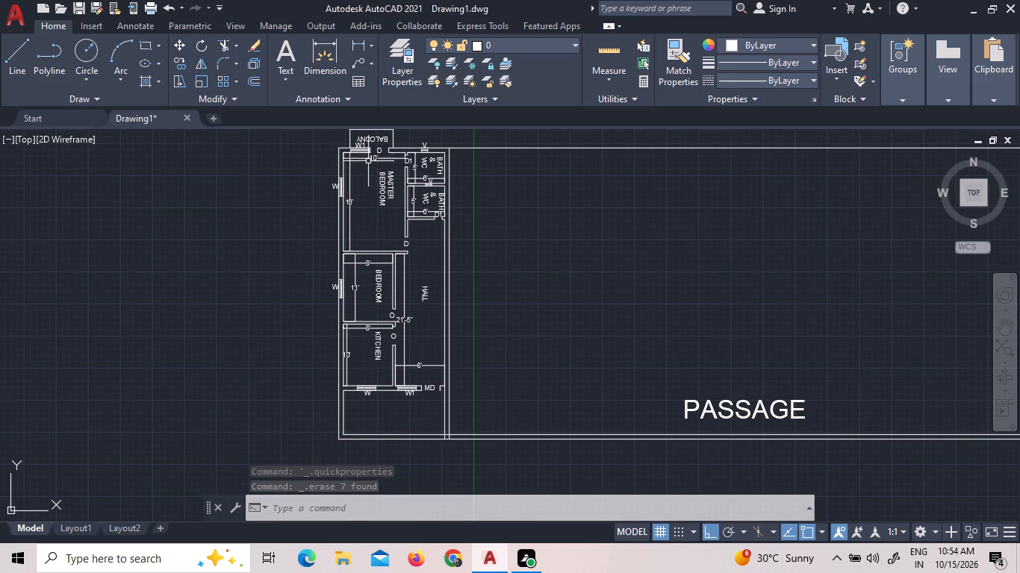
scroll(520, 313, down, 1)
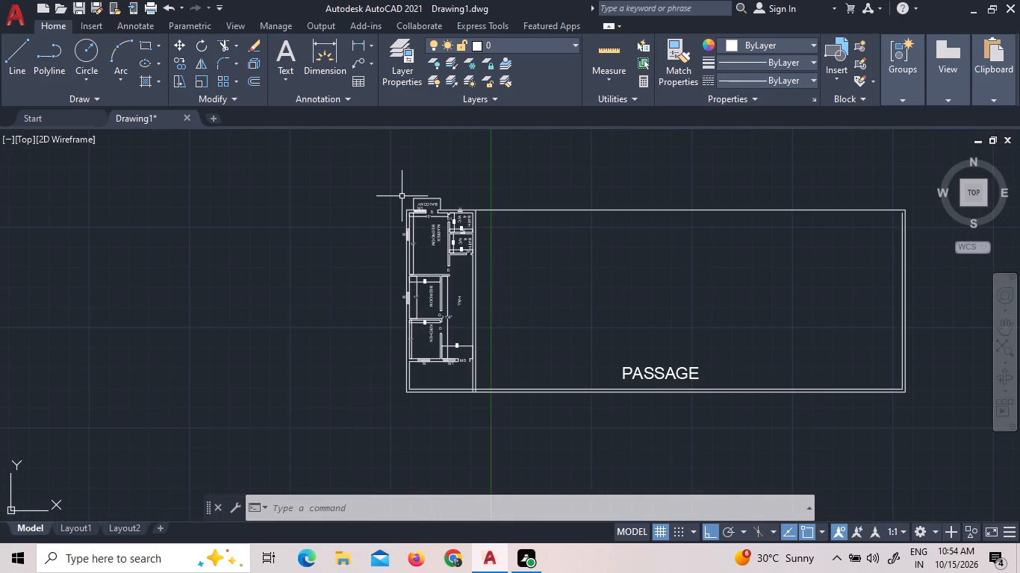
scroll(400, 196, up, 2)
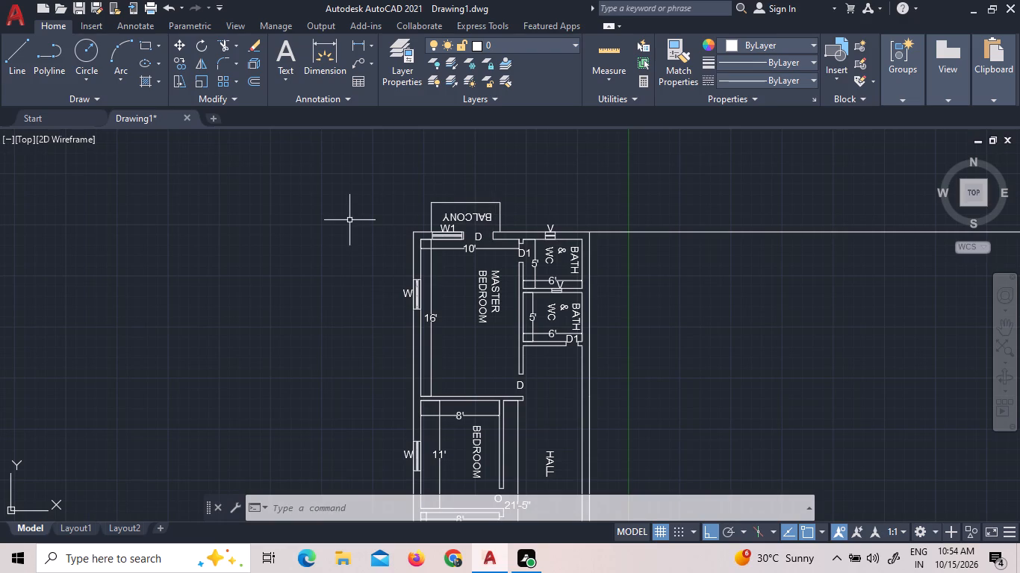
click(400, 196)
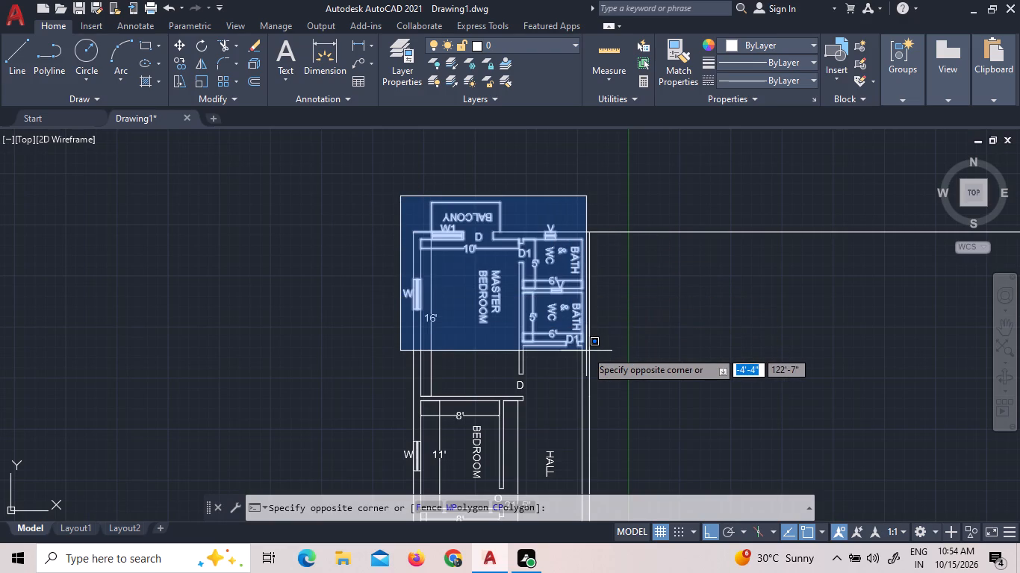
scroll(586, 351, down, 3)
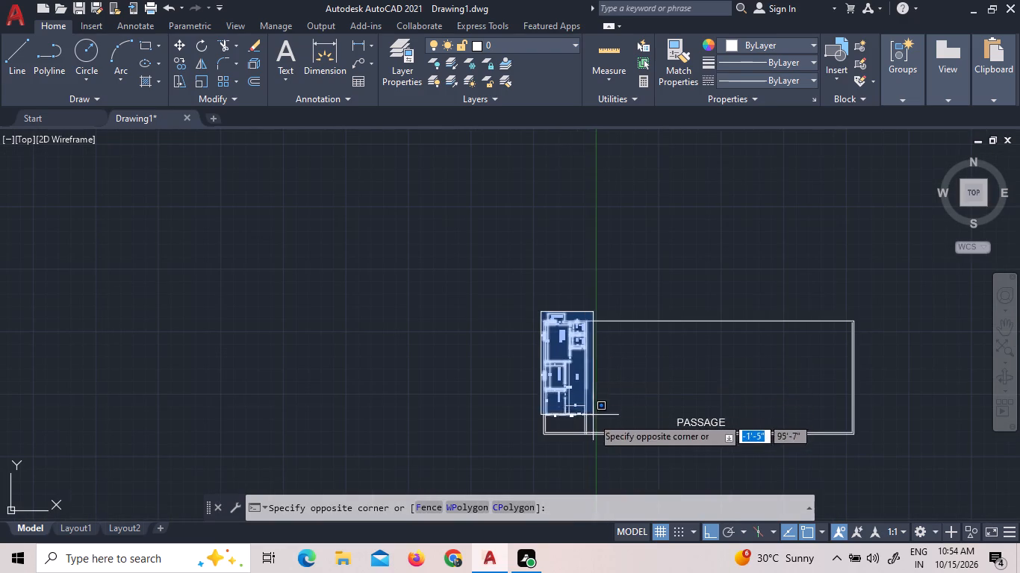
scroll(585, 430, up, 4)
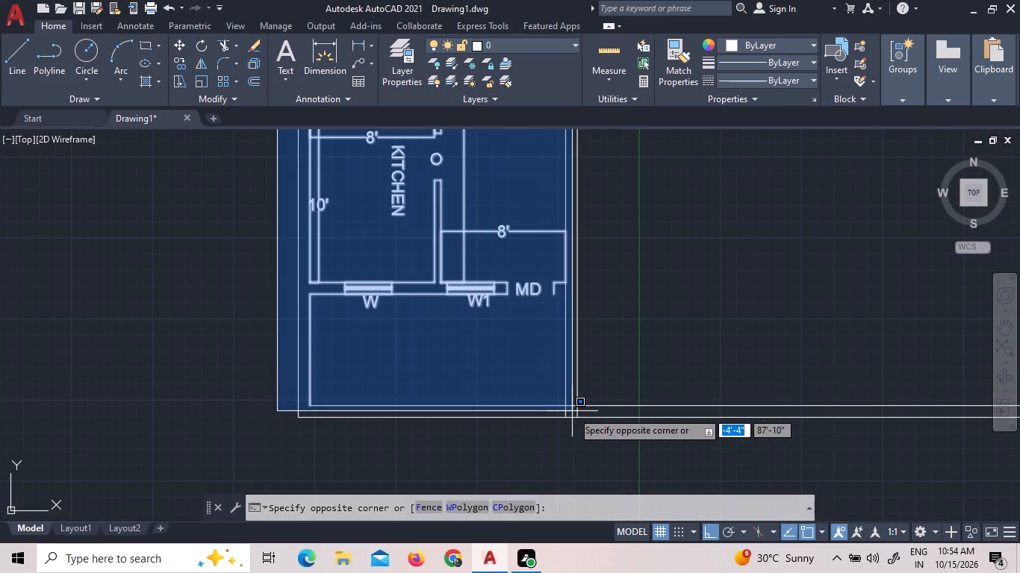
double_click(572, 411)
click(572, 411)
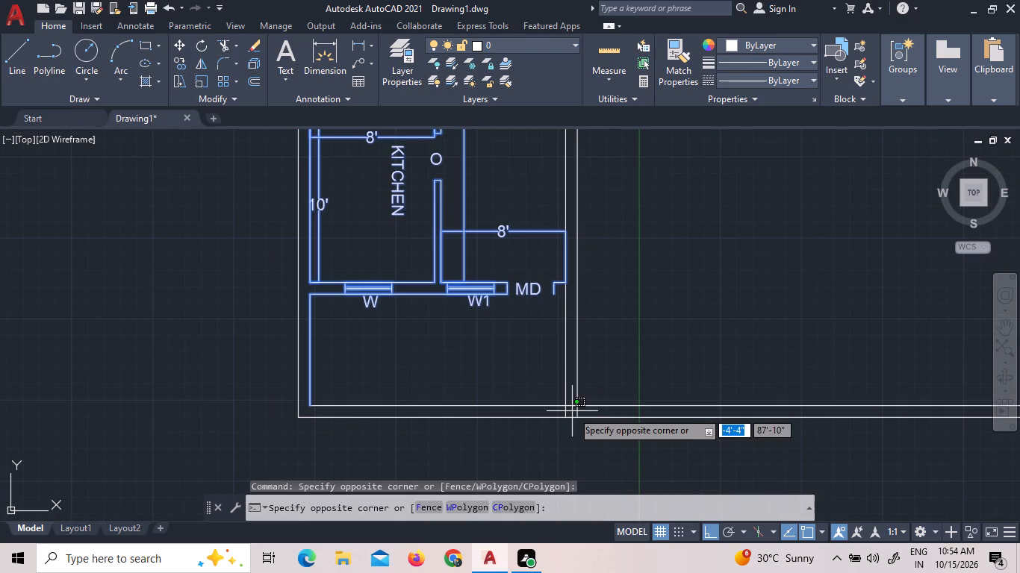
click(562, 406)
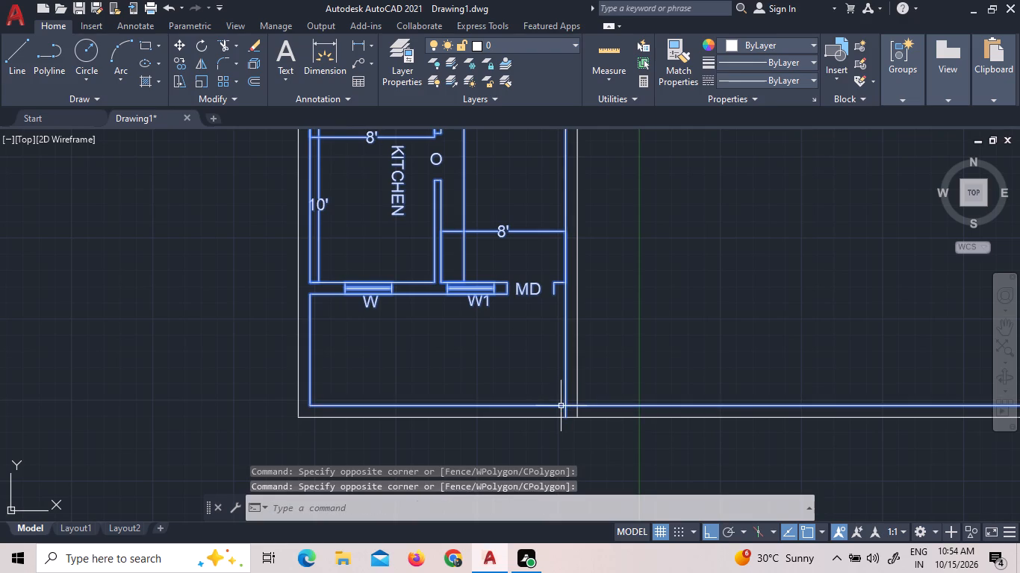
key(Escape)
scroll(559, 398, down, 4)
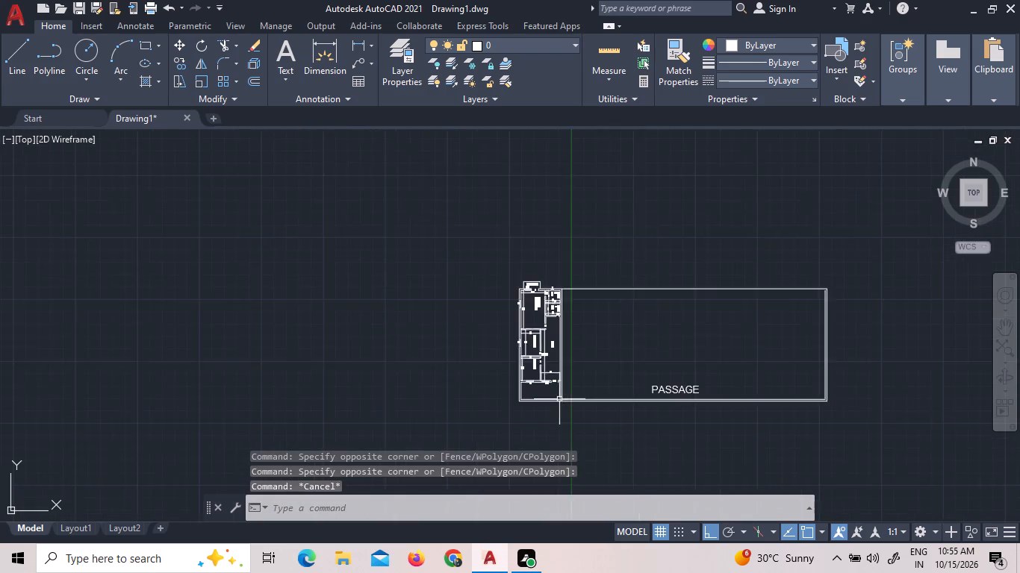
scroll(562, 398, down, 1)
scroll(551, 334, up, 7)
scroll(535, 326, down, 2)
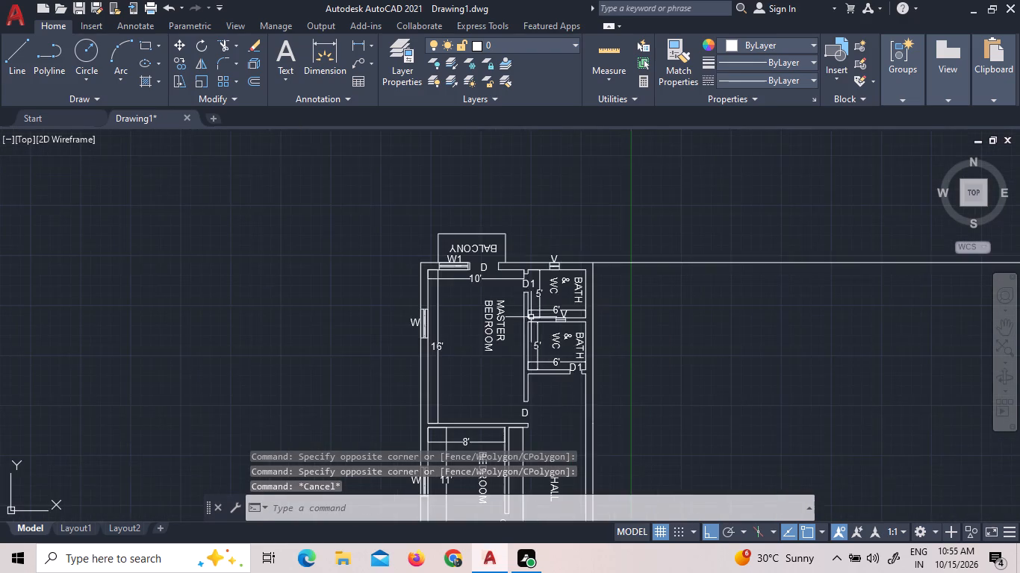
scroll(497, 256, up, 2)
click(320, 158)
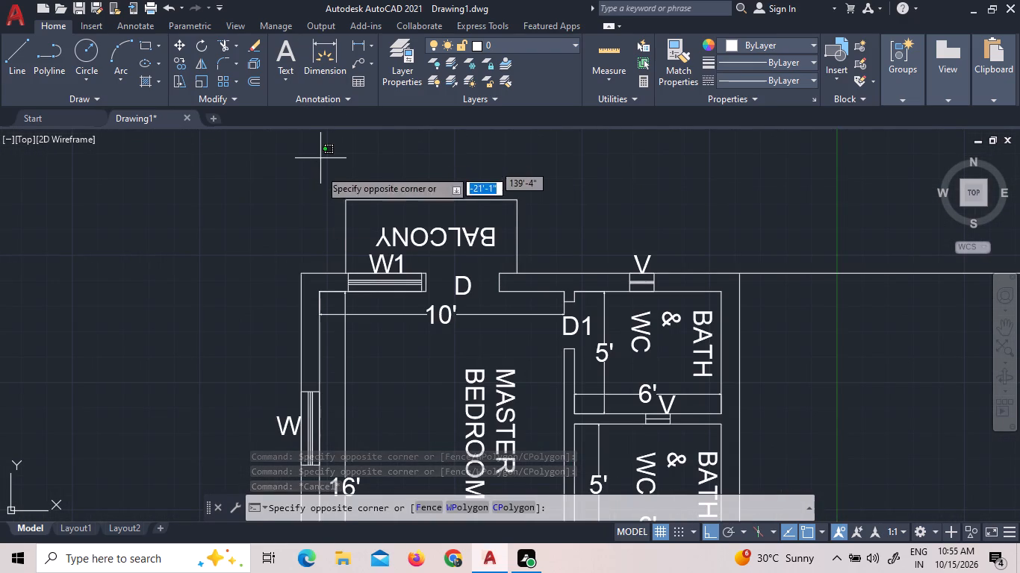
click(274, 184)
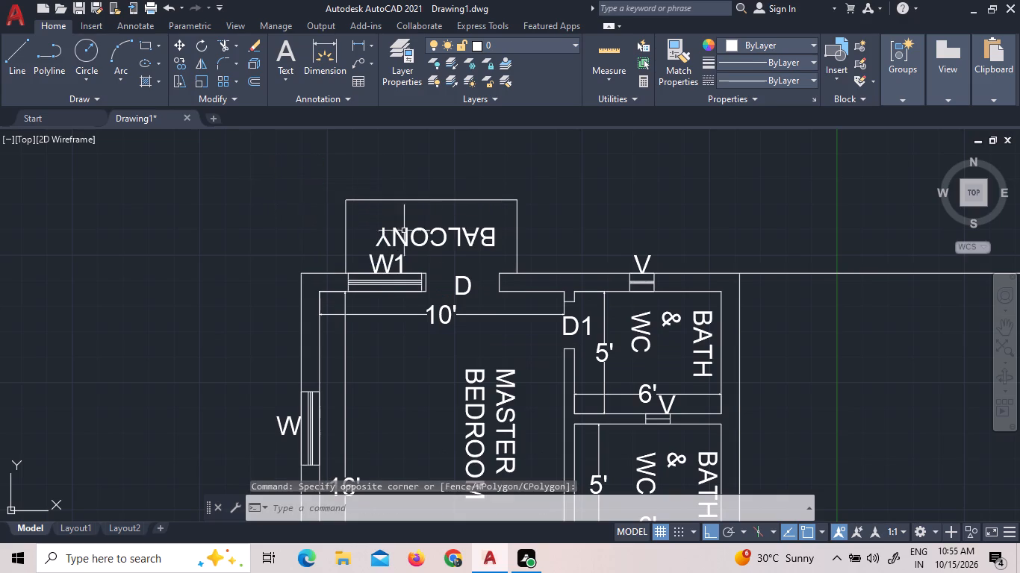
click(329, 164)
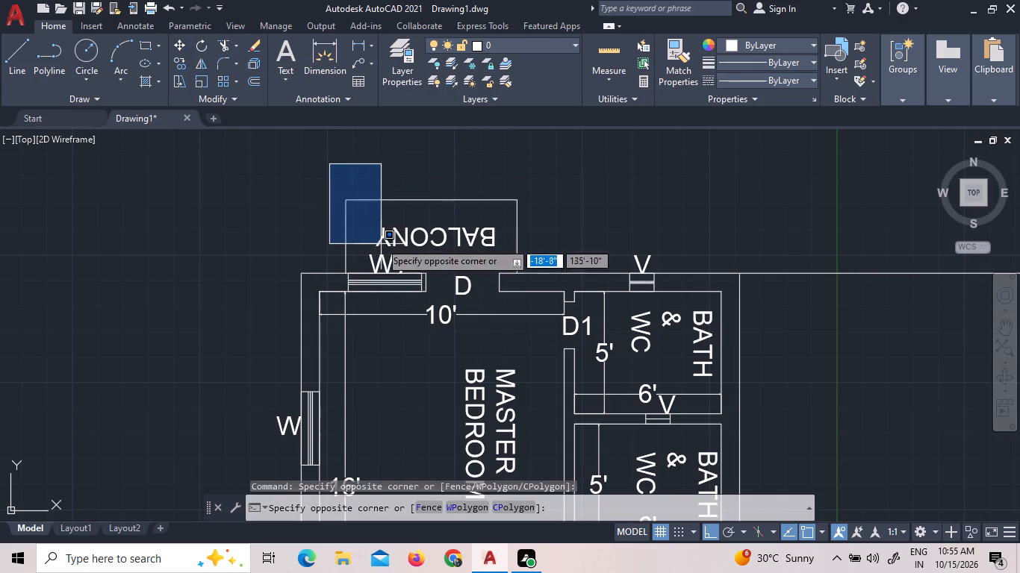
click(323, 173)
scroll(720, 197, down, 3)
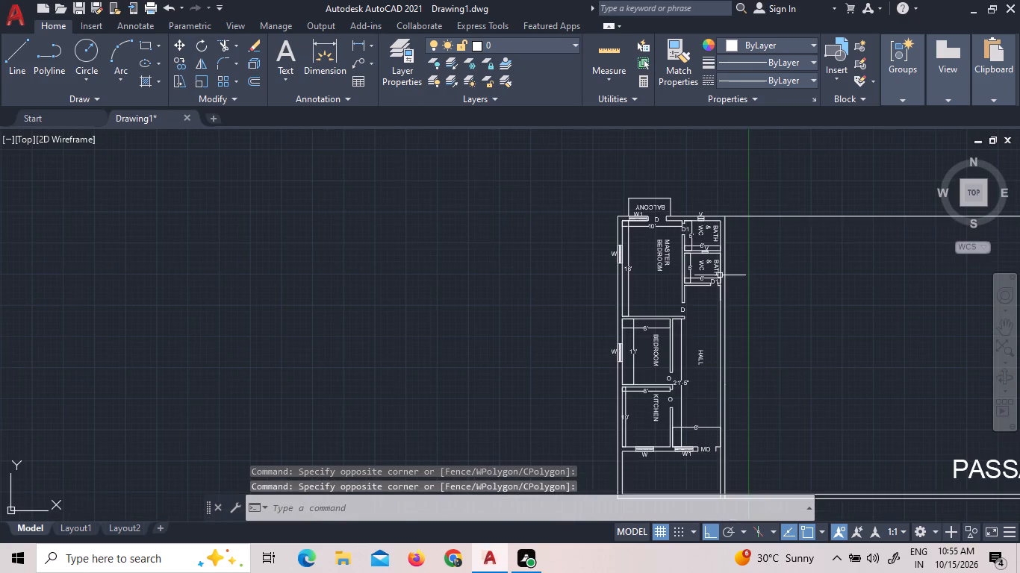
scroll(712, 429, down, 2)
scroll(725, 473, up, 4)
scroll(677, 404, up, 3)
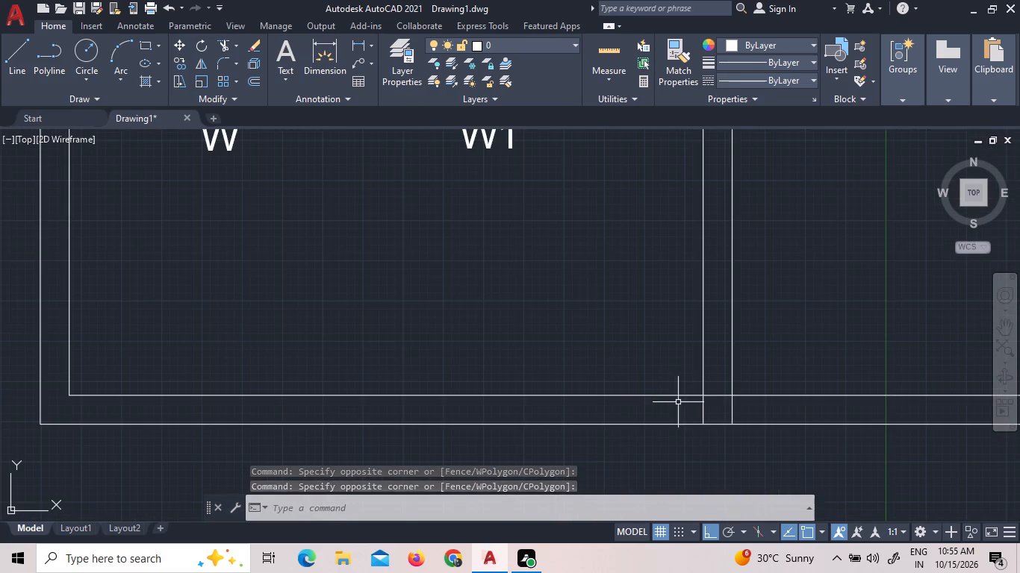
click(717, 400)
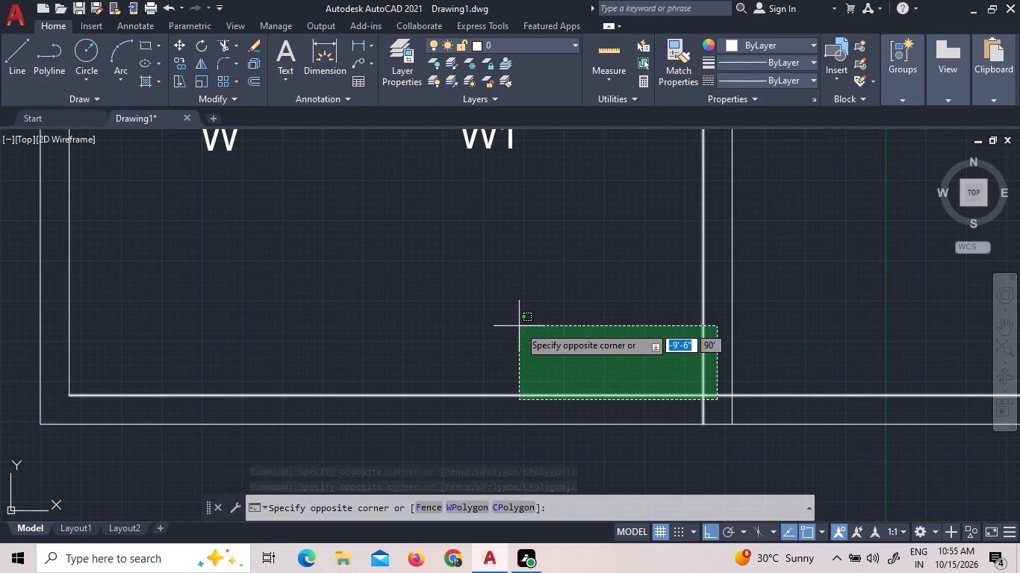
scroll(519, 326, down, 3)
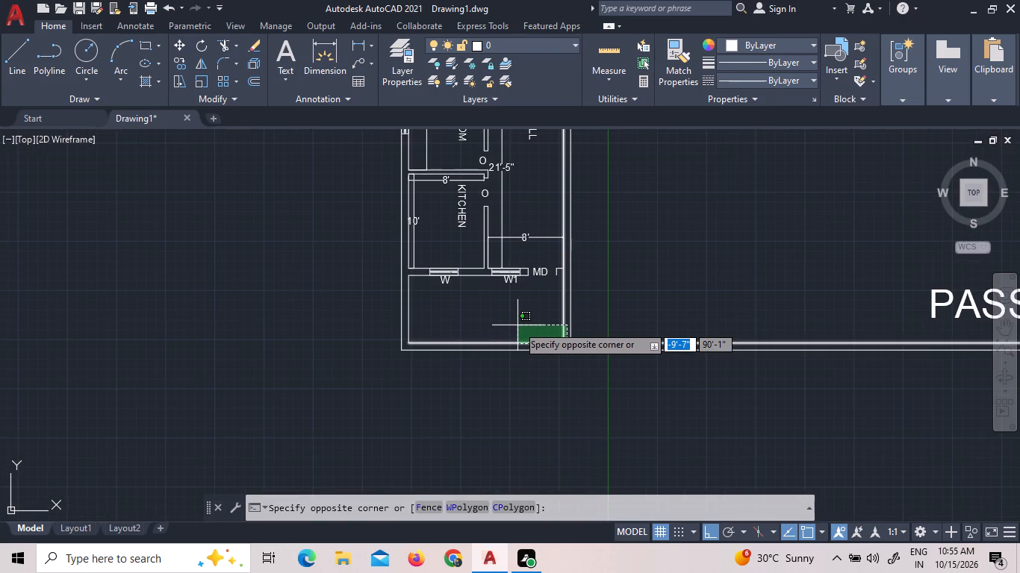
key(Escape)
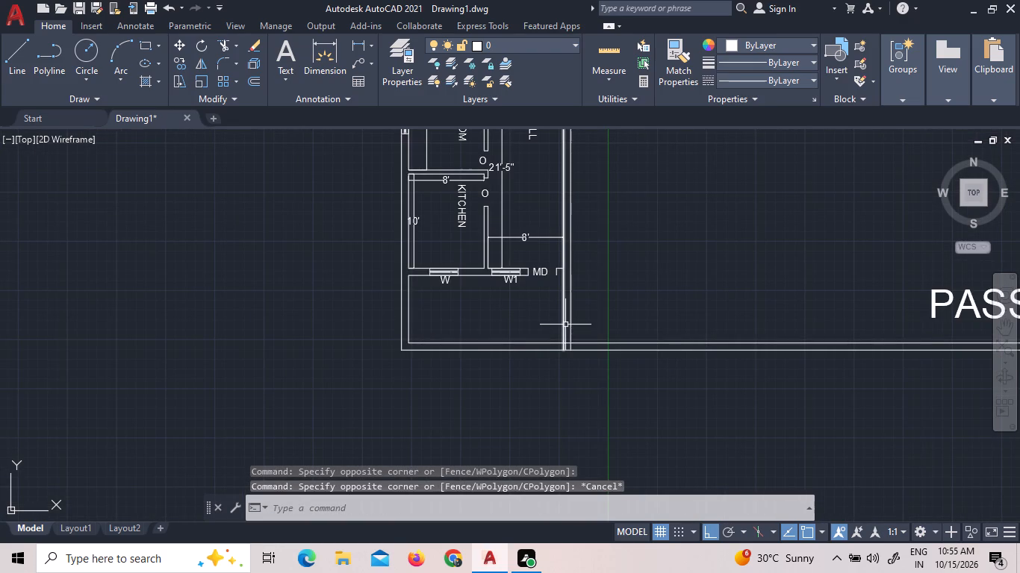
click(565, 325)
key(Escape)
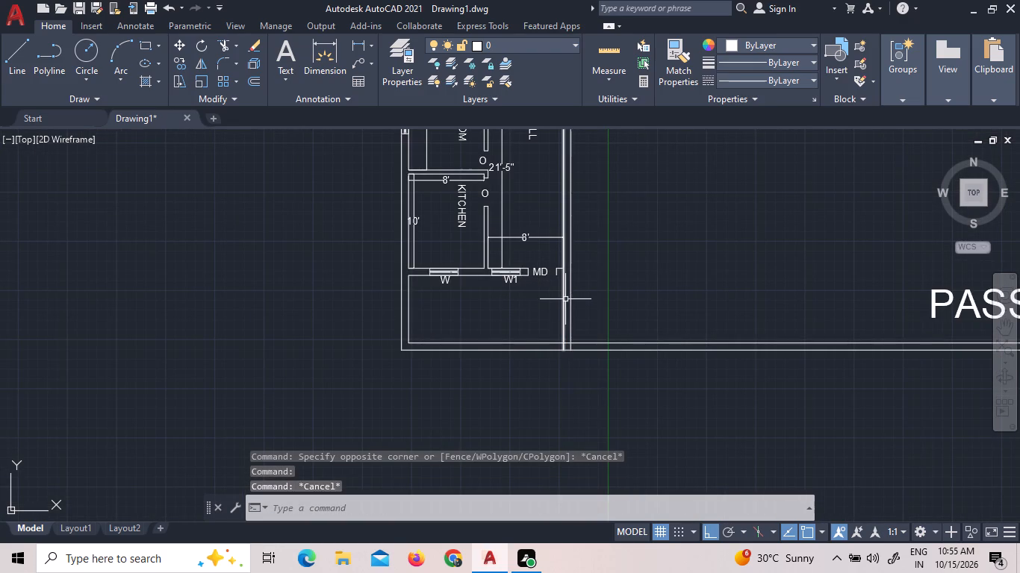
Mirror the complete west unit eastward about the east line of the party wall beside the HALL, keeping the source objects.
click(565, 301)
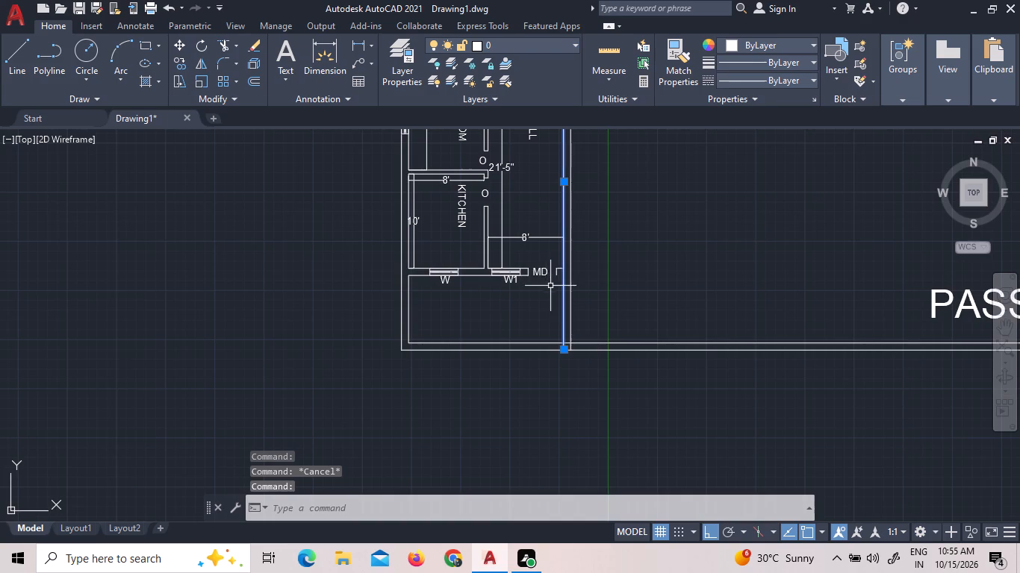
scroll(561, 278, up, 3)
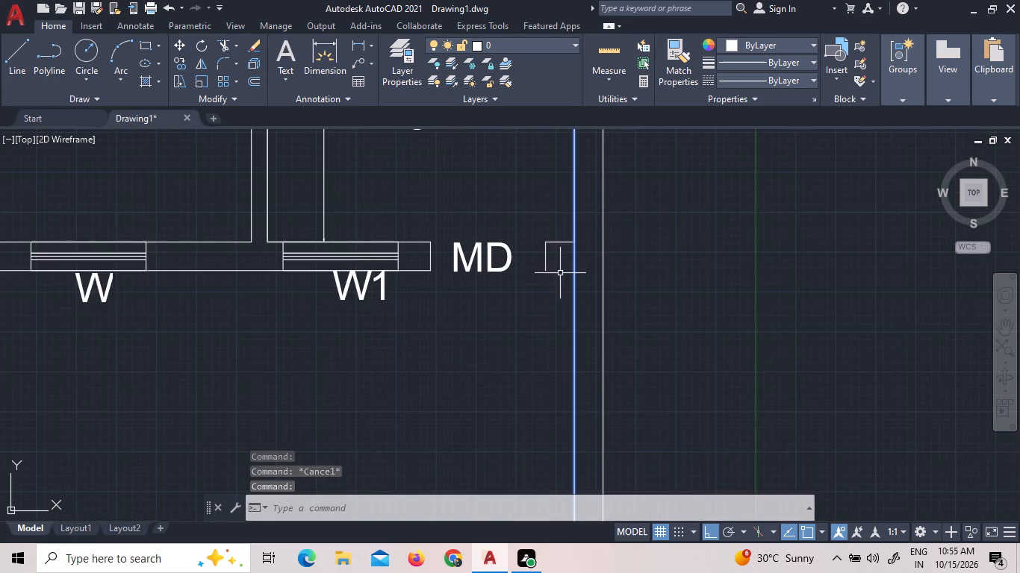
double_click(570, 275)
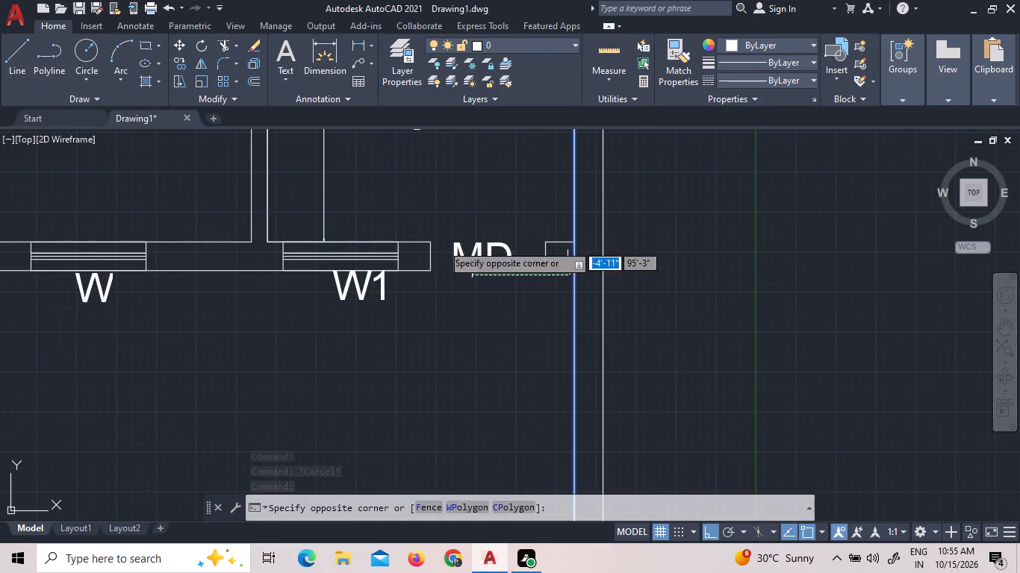
key(Escape)
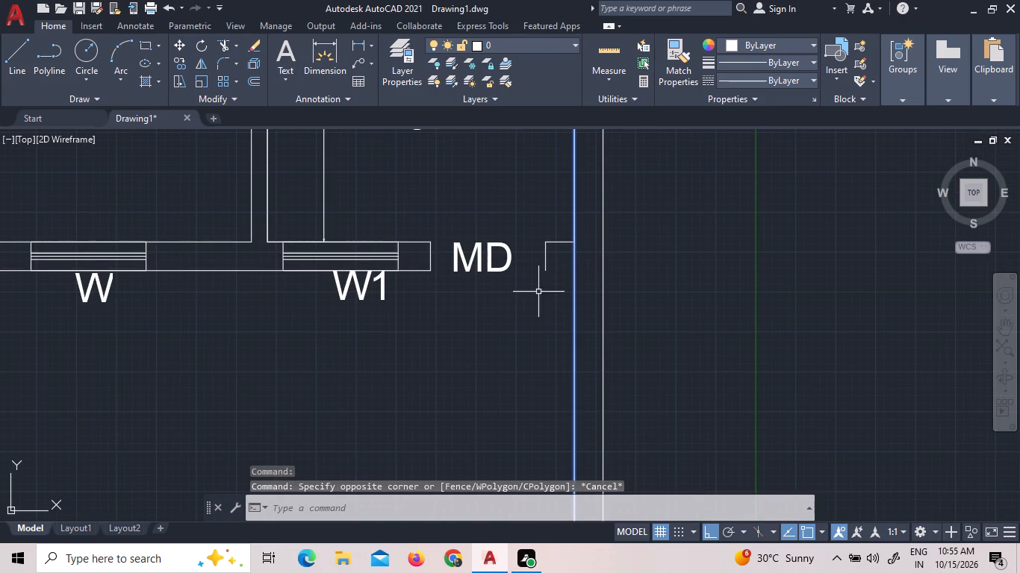
click(559, 292)
scroll(228, 243, down, 2)
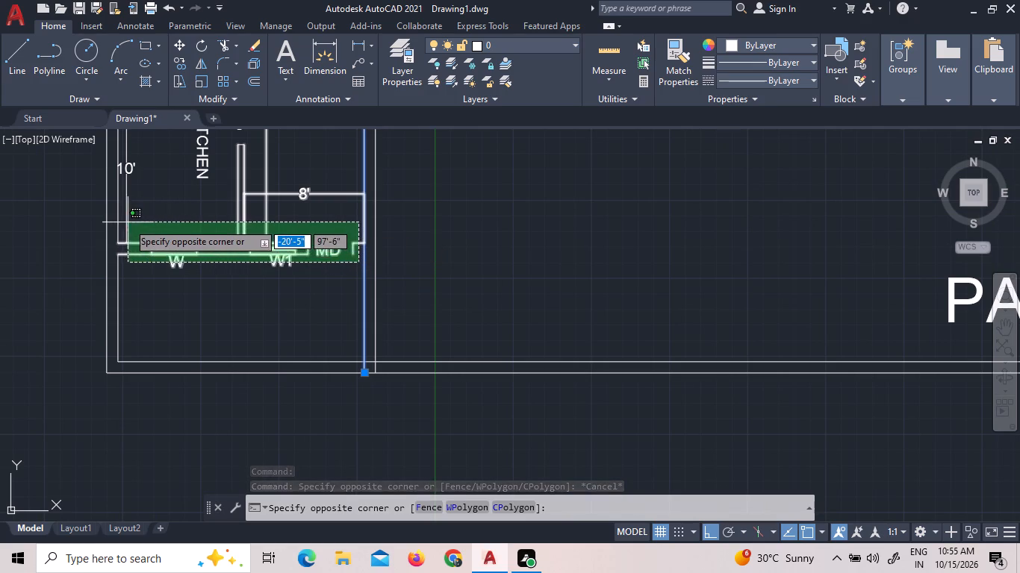
scroll(115, 222, down, 4)
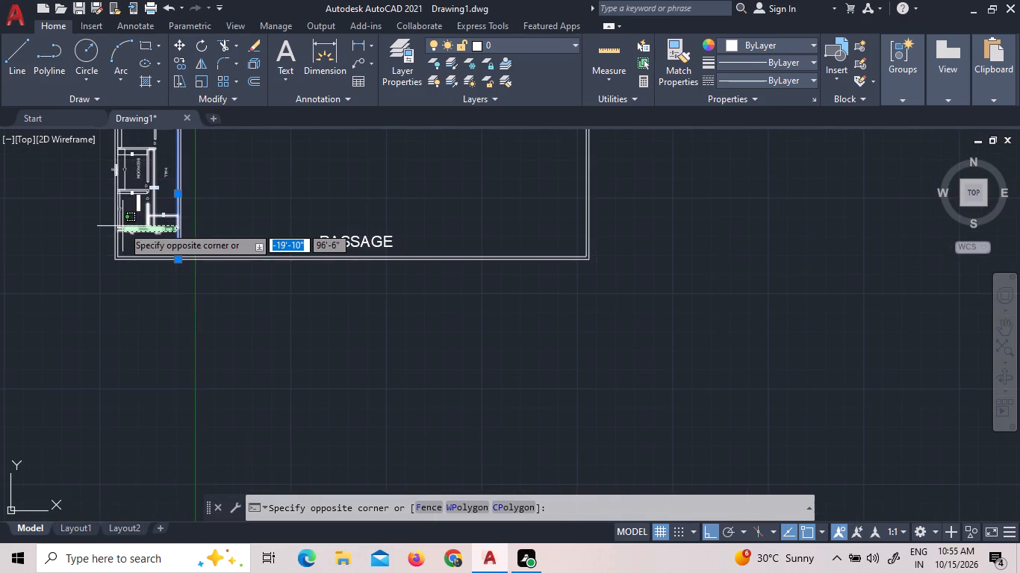
scroll(122, 226, down, 3)
scroll(112, 201, up, 3)
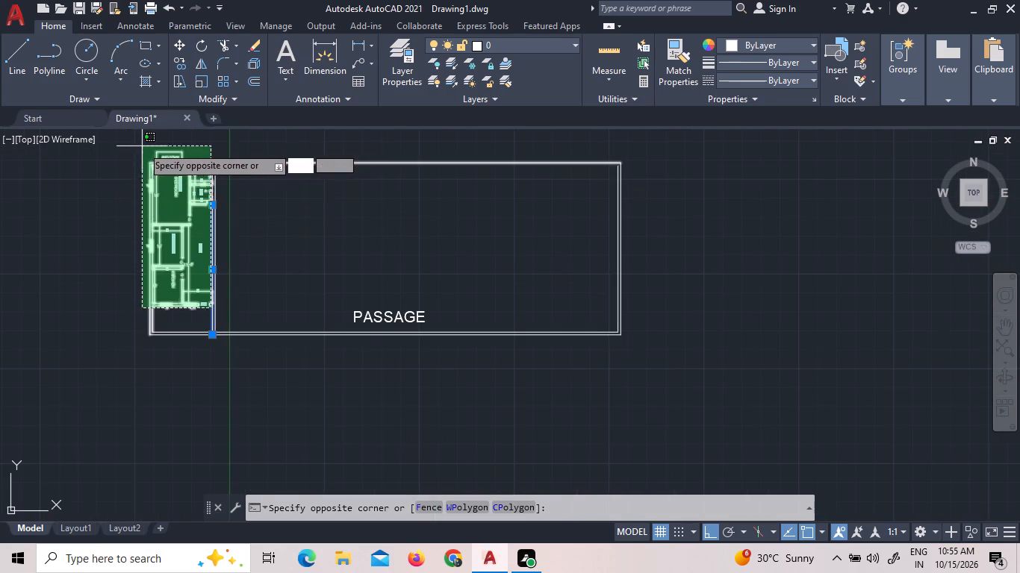
scroll(143, 146, up, 2)
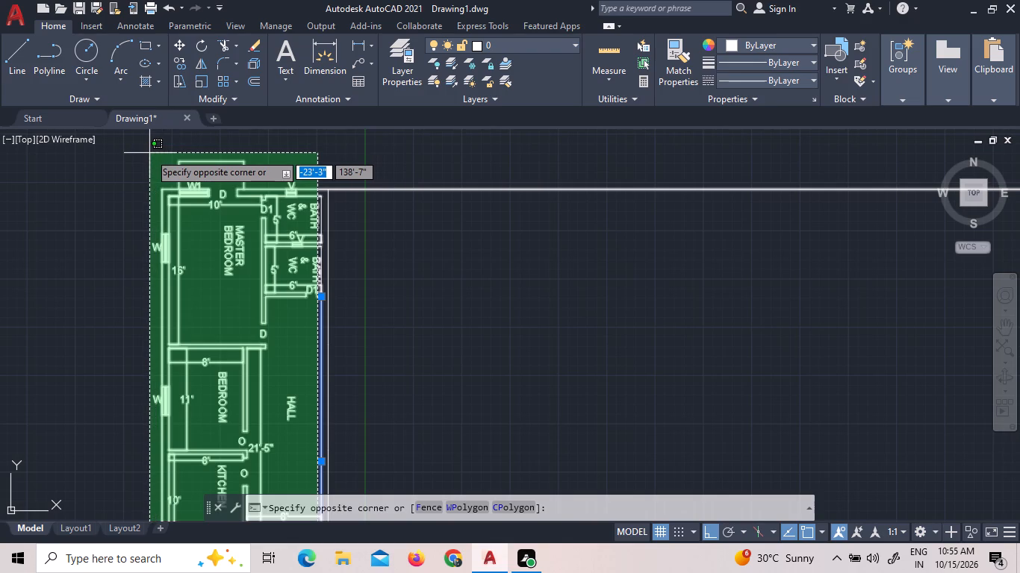
click(149, 153)
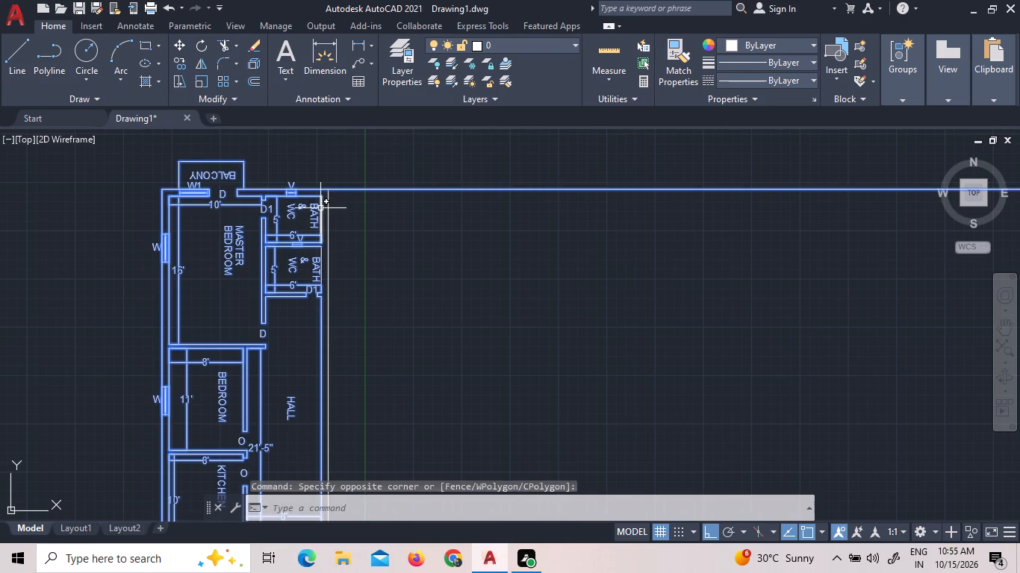
double_click(320, 208)
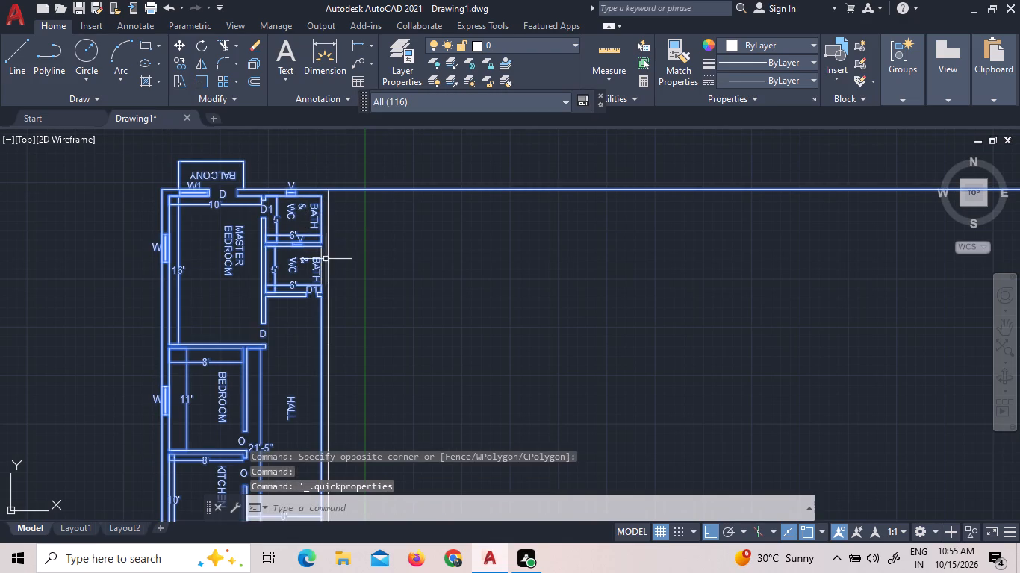
double_click(318, 248)
scroll(378, 245, down, 3)
scroll(351, 298, up, 3)
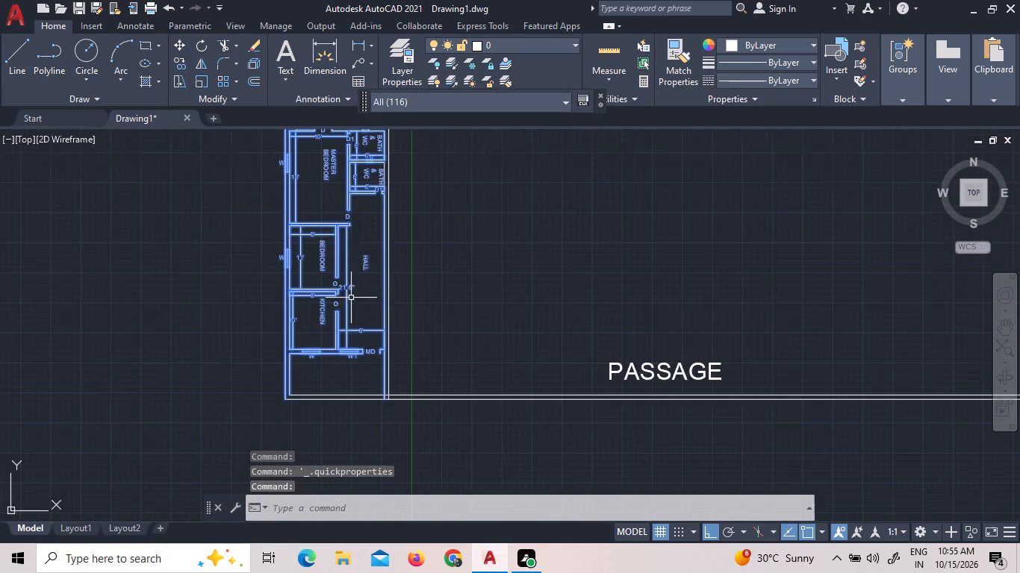
scroll(343, 309, up, 3)
scroll(338, 284, down, 3)
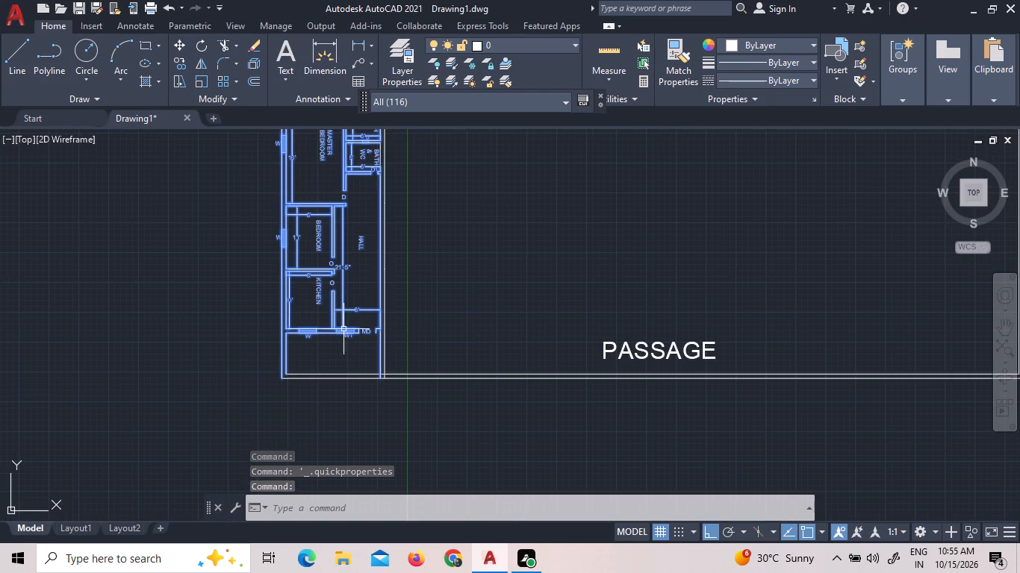
right_click(363, 345)
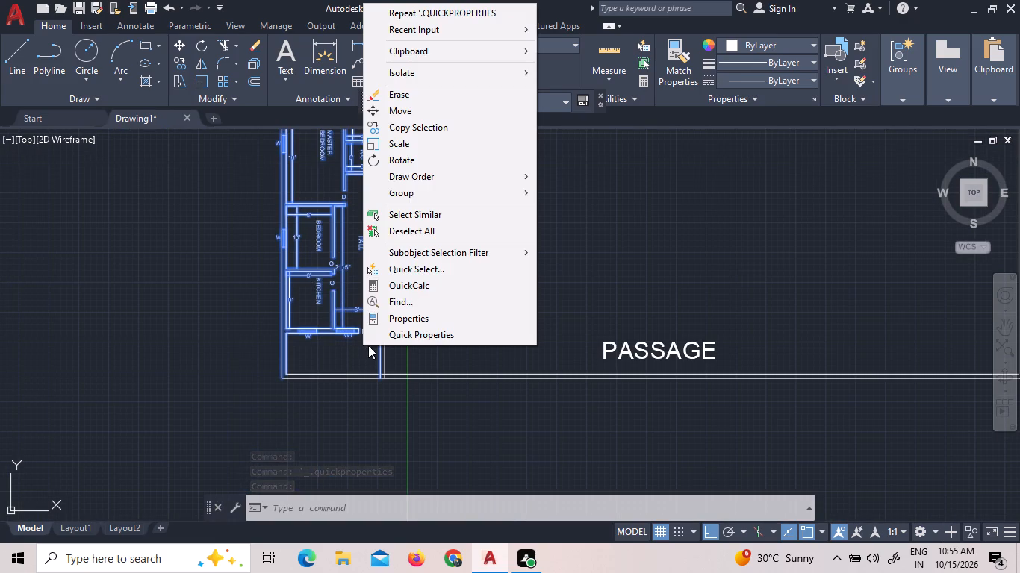
click(200, 60)
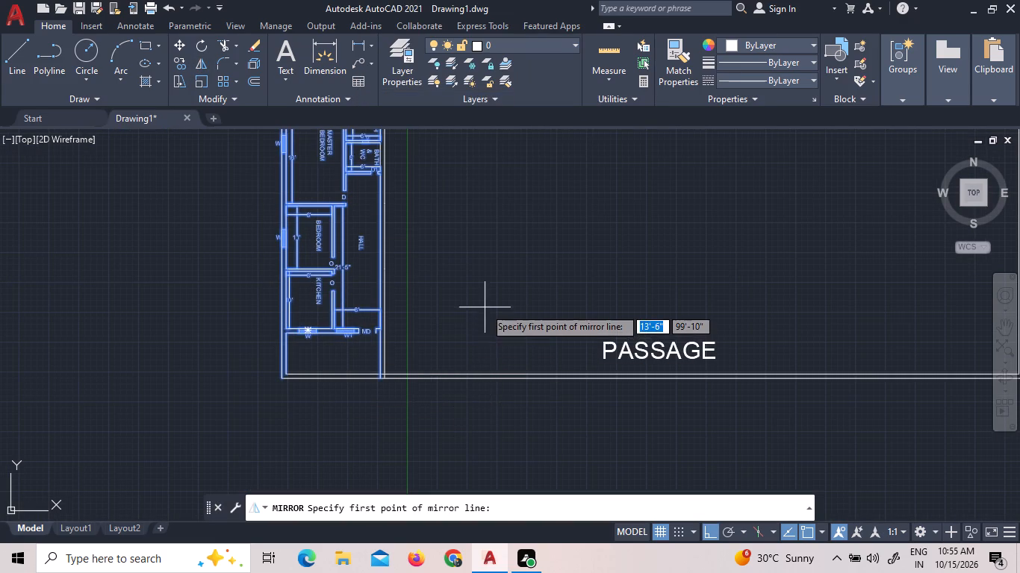
scroll(485, 307, down, 3)
scroll(438, 196, up, 3)
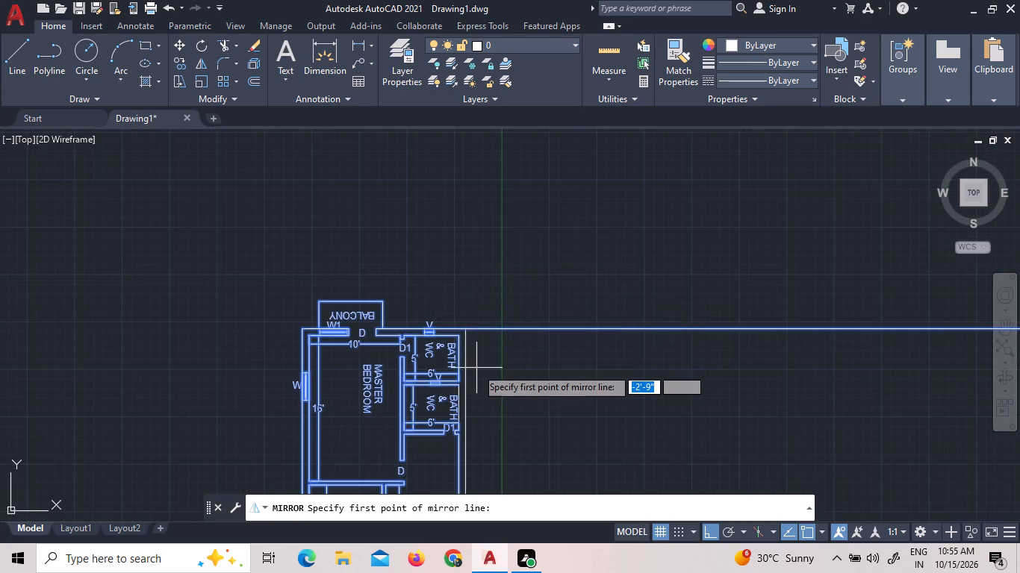
scroll(473, 349, up, 3)
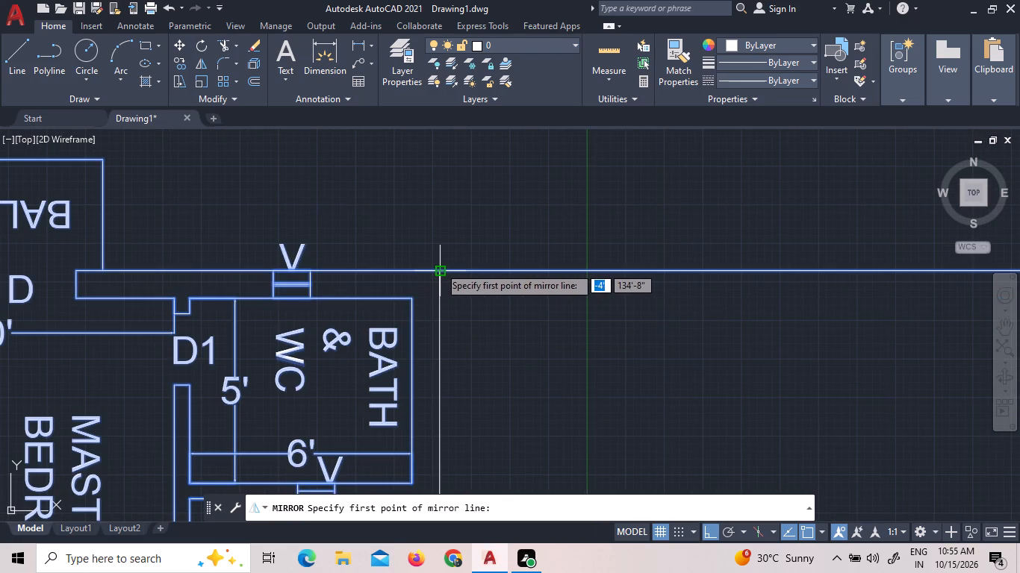
click(439, 266)
scroll(435, 268, down, 10)
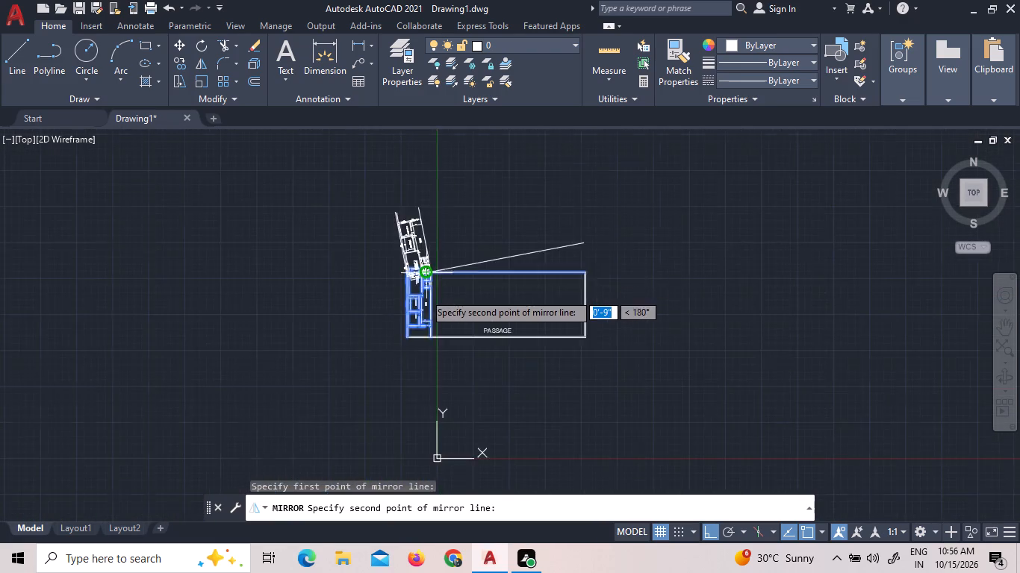
scroll(412, 337, up, 2)
scroll(458, 269, up, 4)
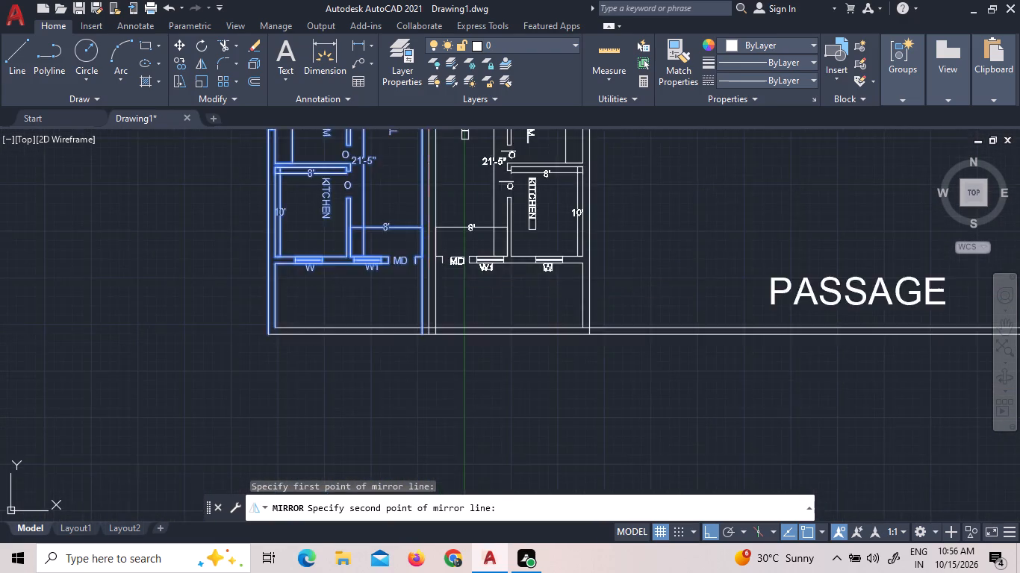
scroll(458, 269, up, 3)
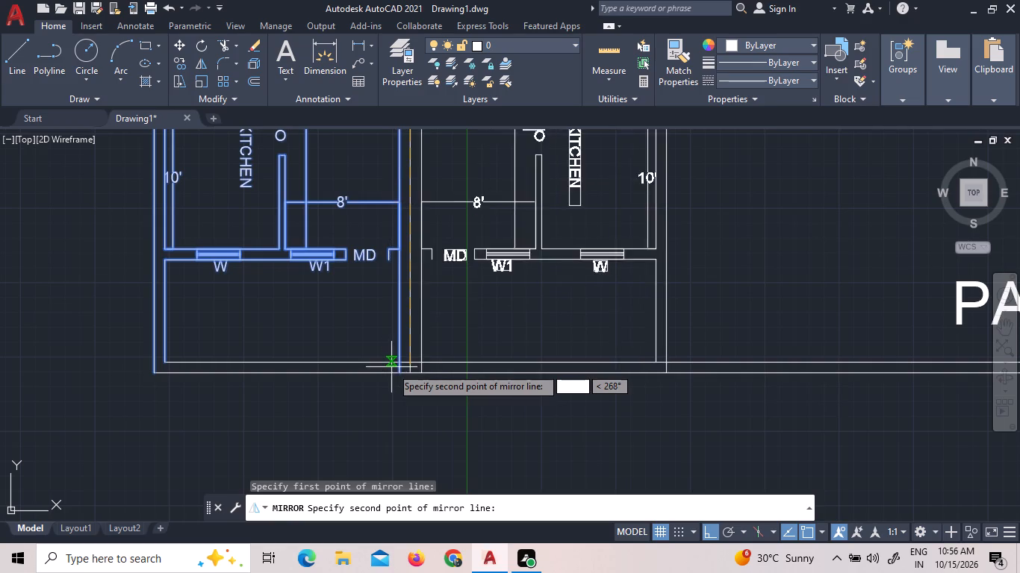
scroll(391, 367, up, 4)
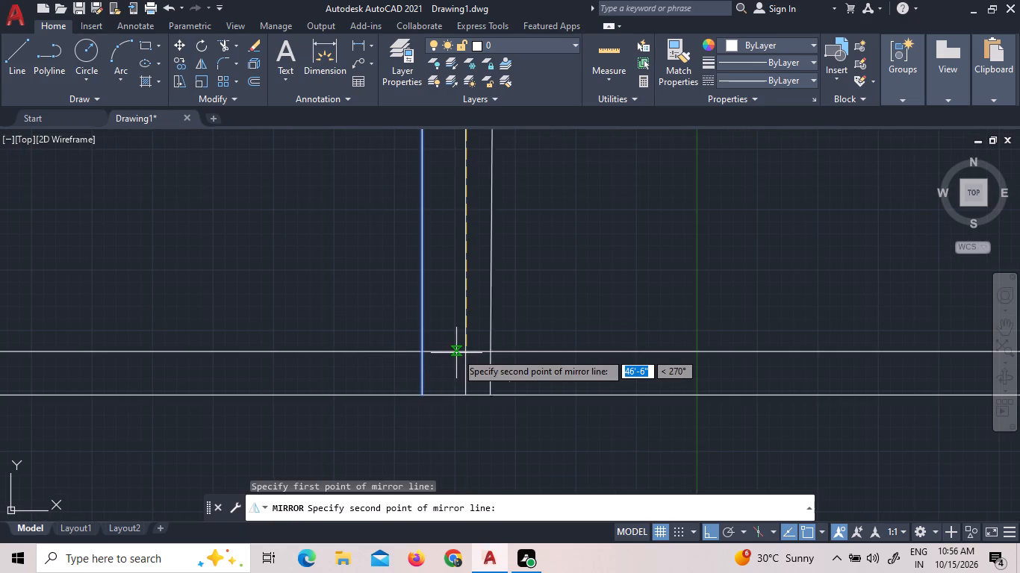
double_click(467, 349)
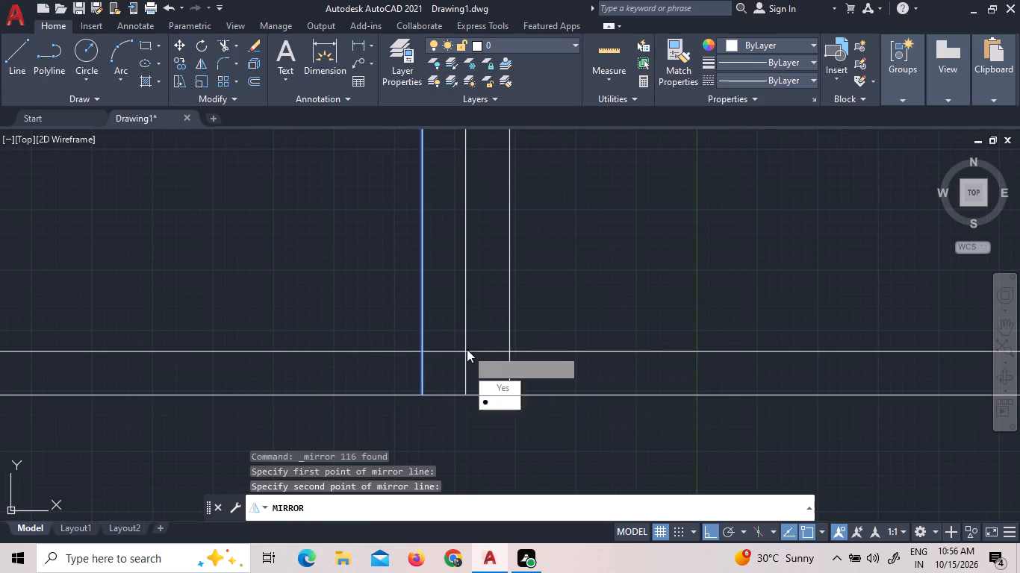
scroll(515, 369, down, 4)
drag(558, 420, 467, 349)
scroll(571, 243, down, 3)
scroll(642, 280, down, 2)
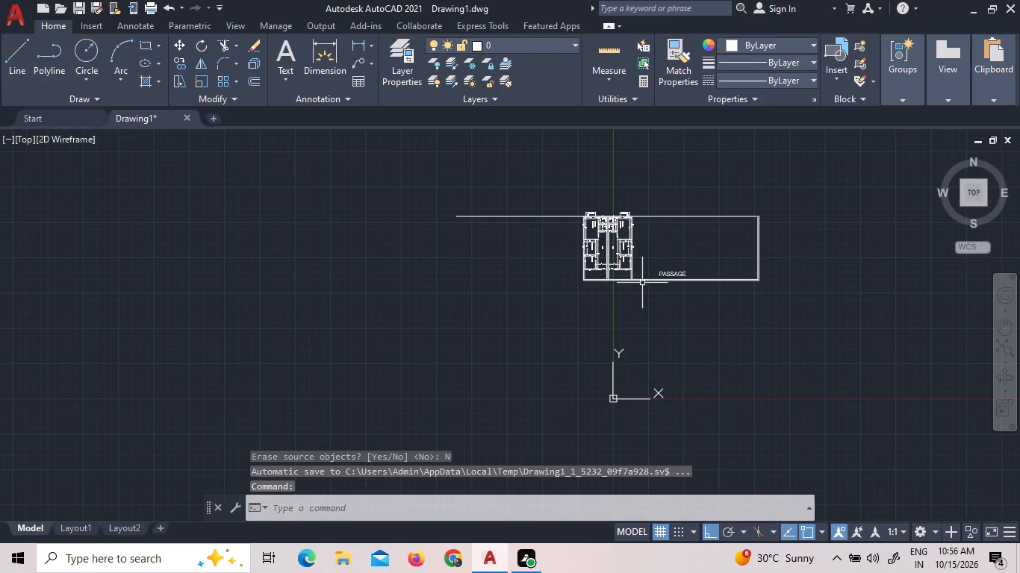
Rotate the complete mirrored unit east of the party wall by 180° about its outer southeast wall corner on the outer south wall line.
scroll(619, 207, up, 3)
scroll(629, 278, up, 2)
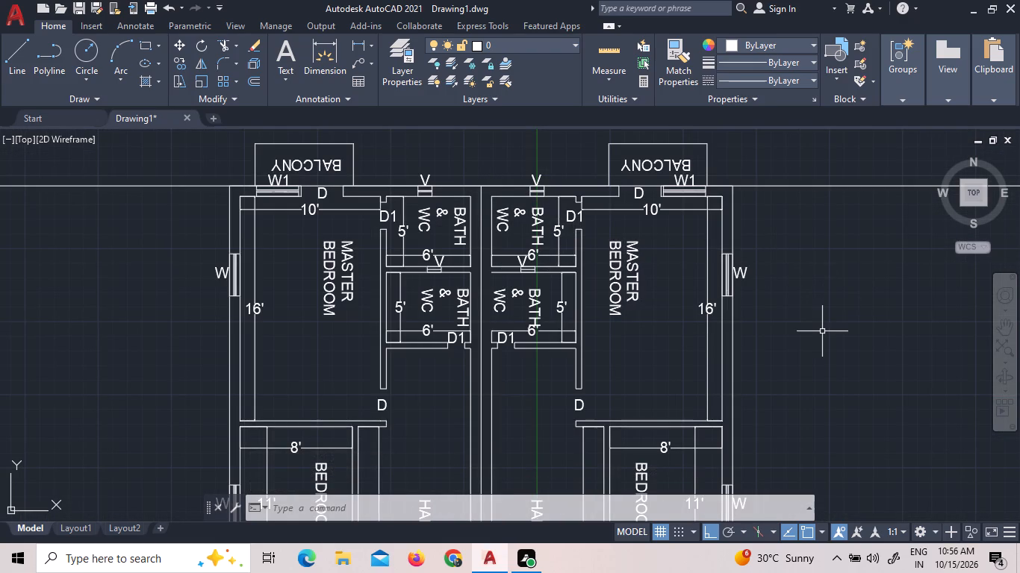
click(817, 360)
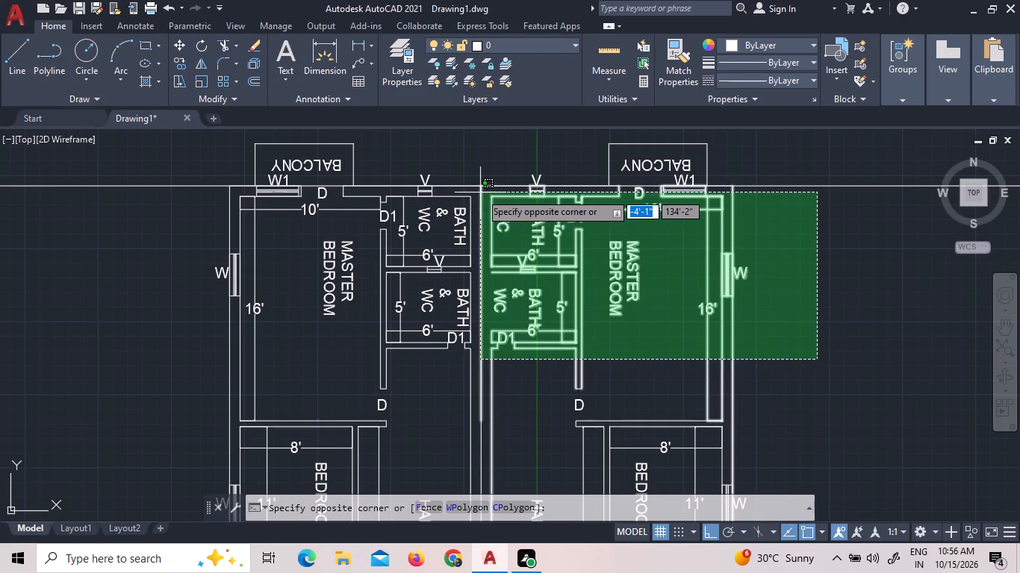
click(488, 139)
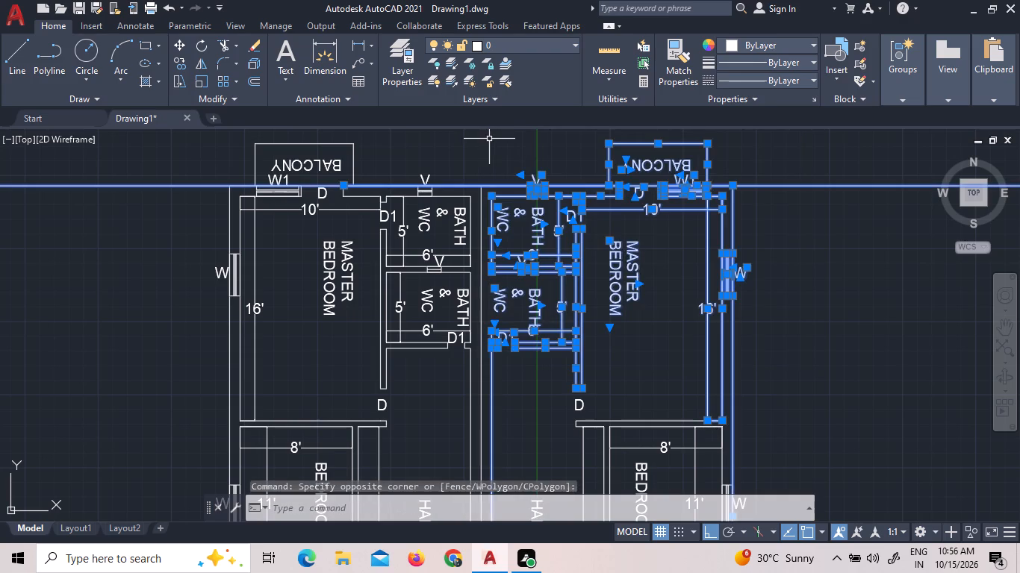
scroll(536, 139, down, 2)
scroll(585, 385, up, 3)
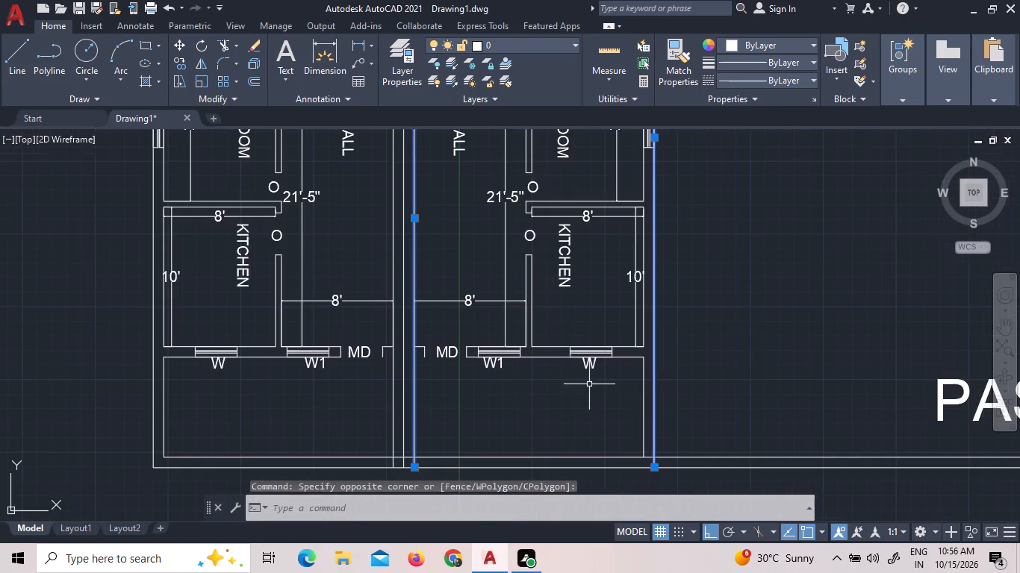
click(650, 386)
scroll(495, 242, down, 1)
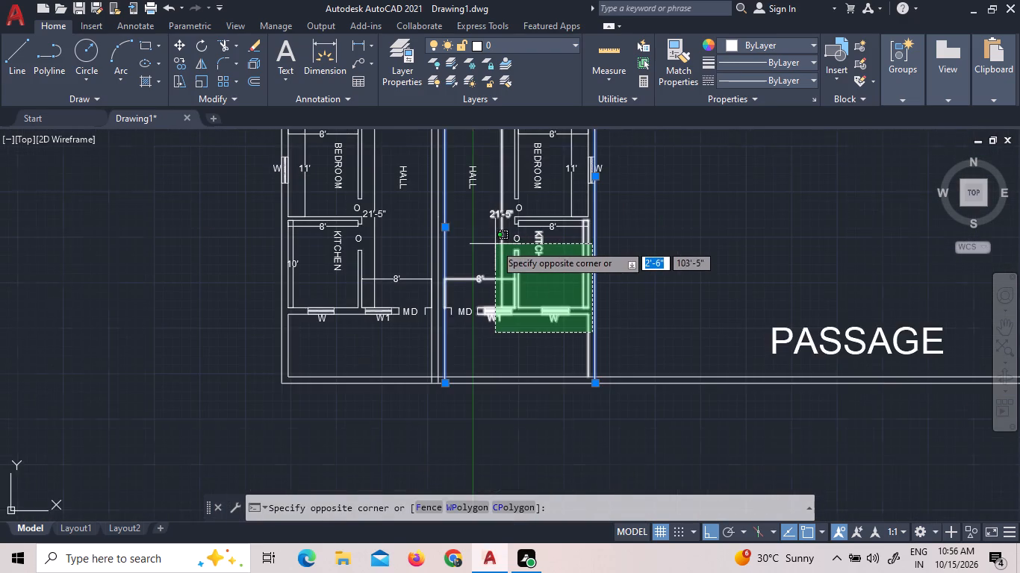
scroll(495, 244, down, 2)
click(481, 184)
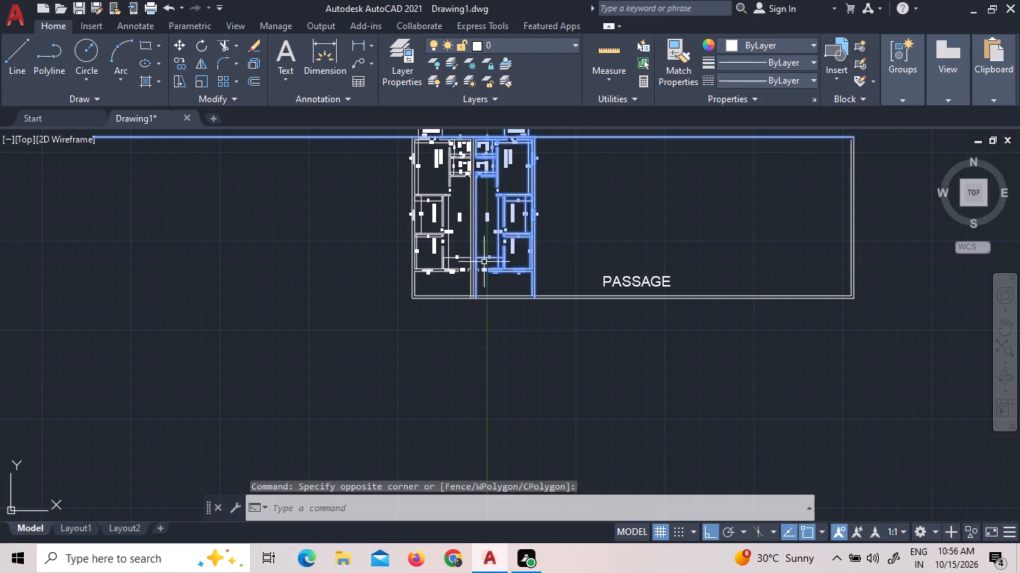
scroll(483, 263, up, 3)
scroll(614, 202, down, 1)
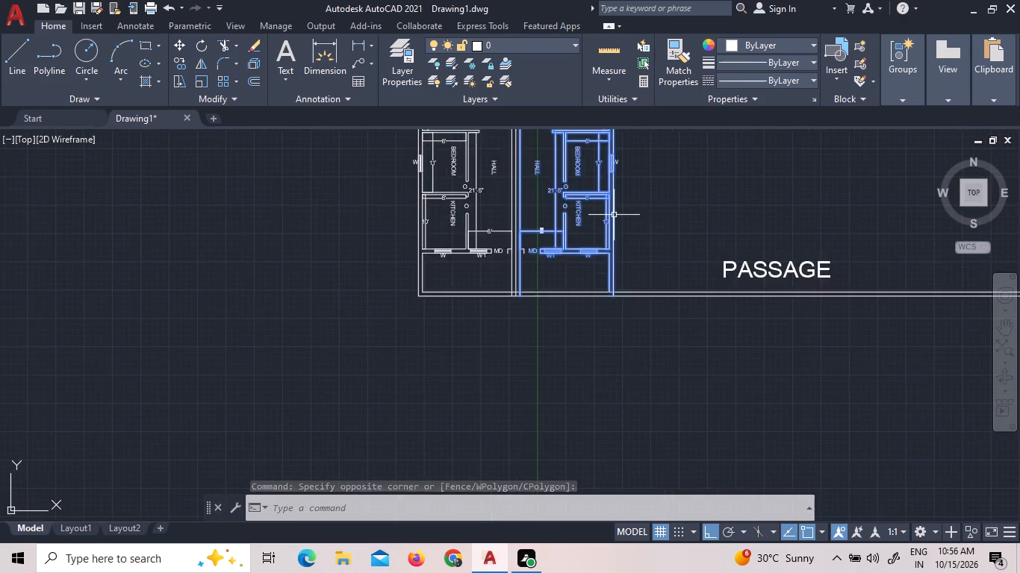
scroll(614, 215, down, 1)
scroll(618, 162, up, 7)
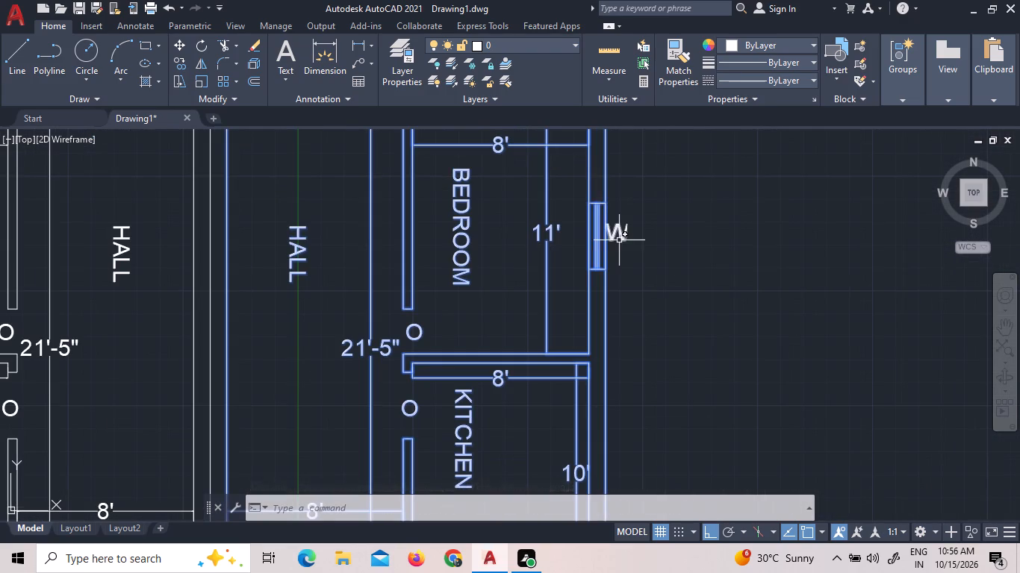
click(621, 232)
scroll(662, 334, down, 3)
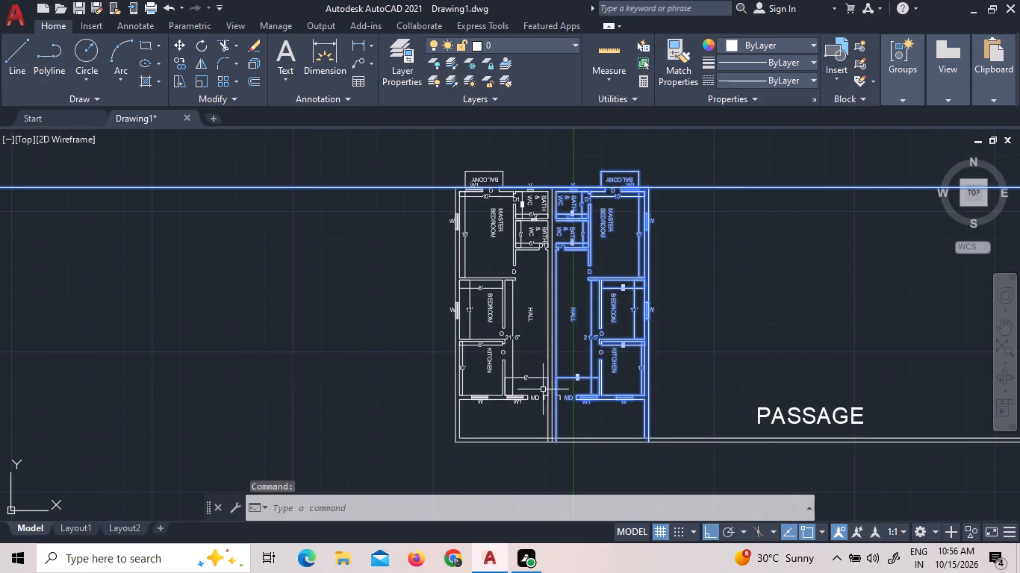
scroll(574, 372, up, 3)
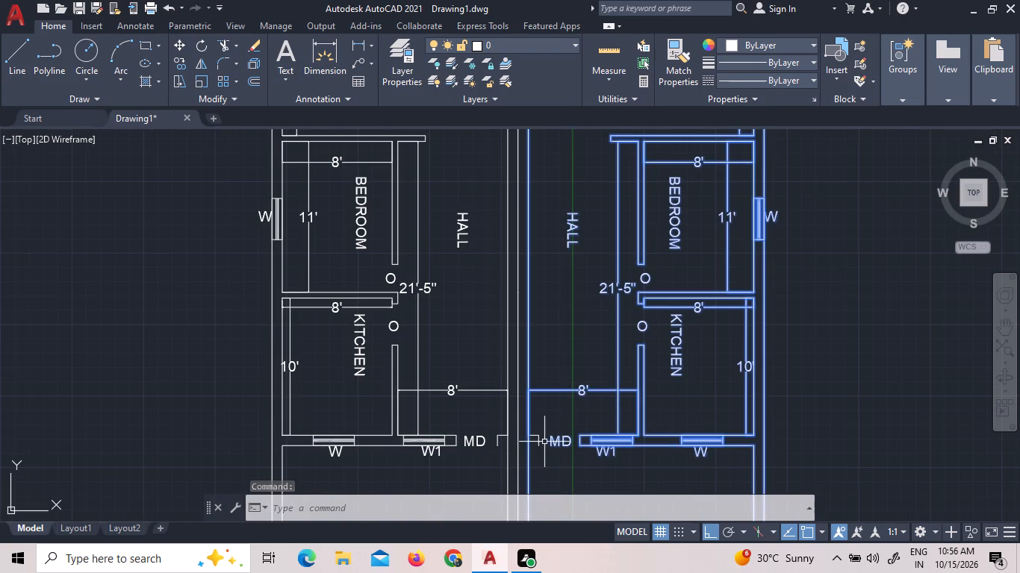
click(538, 442)
click(535, 438)
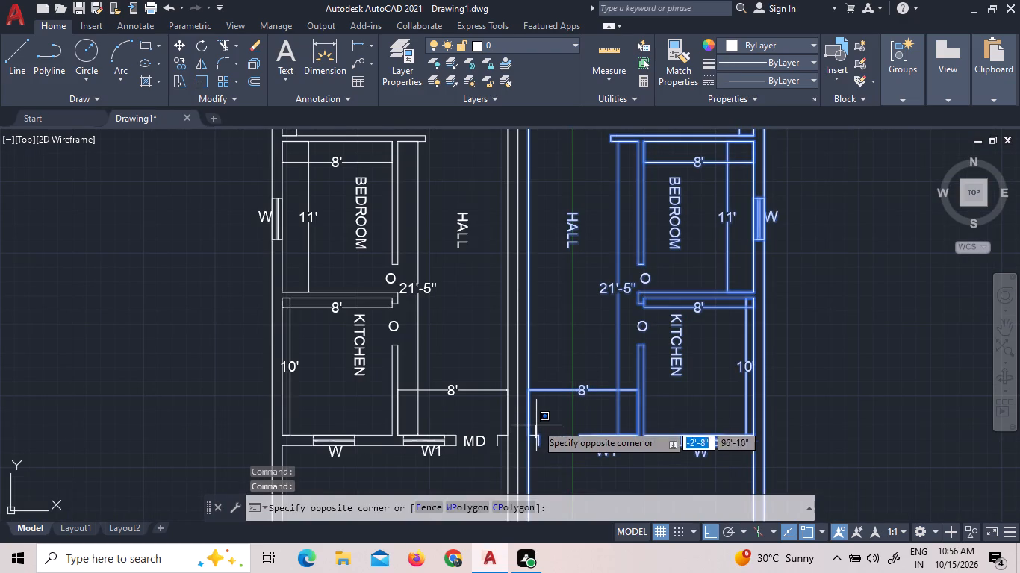
click(536, 423)
click(535, 436)
scroll(606, 380, down, 4)
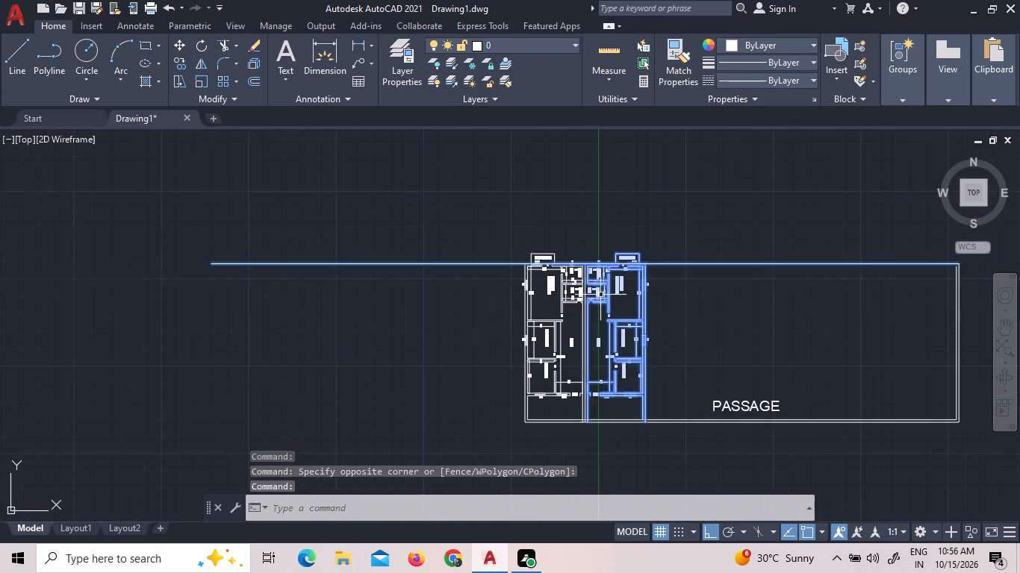
scroll(606, 287, up, 4)
scroll(510, 287, down, 2)
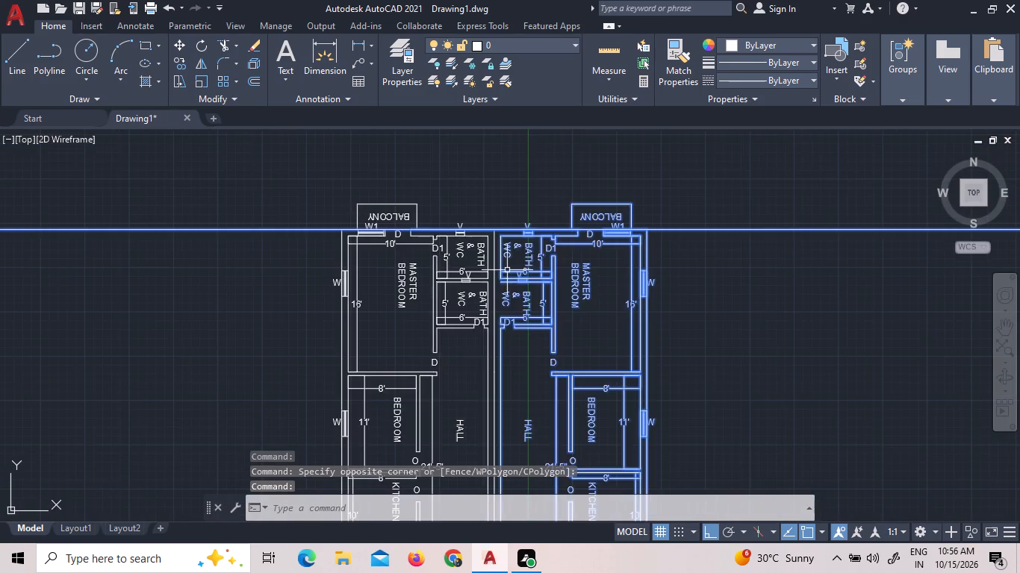
scroll(552, 216, down, 2)
scroll(576, 375, up, 1)
right_click(680, 311)
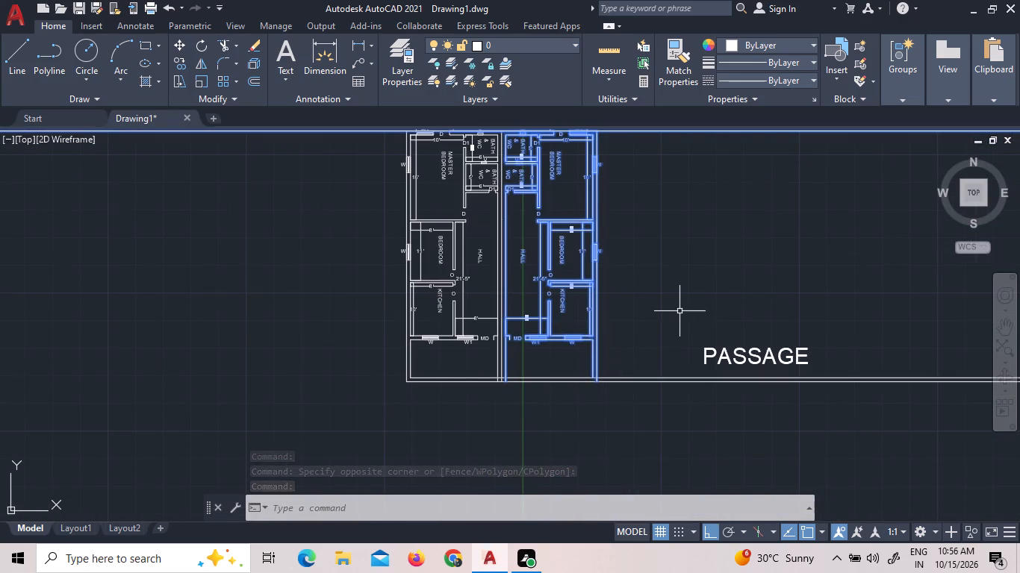
click(733, 353)
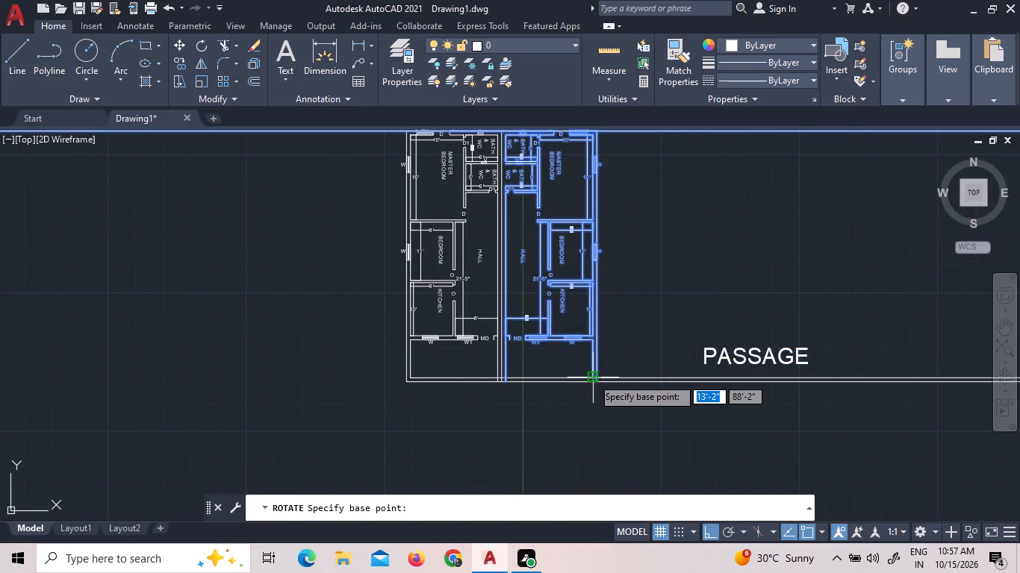
scroll(595, 383, up, 4)
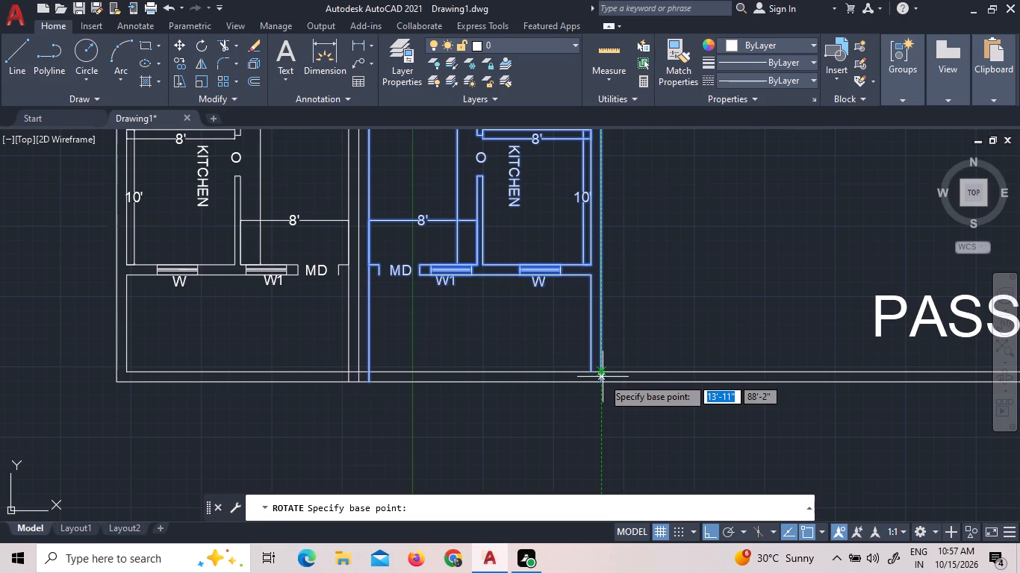
click(600, 380)
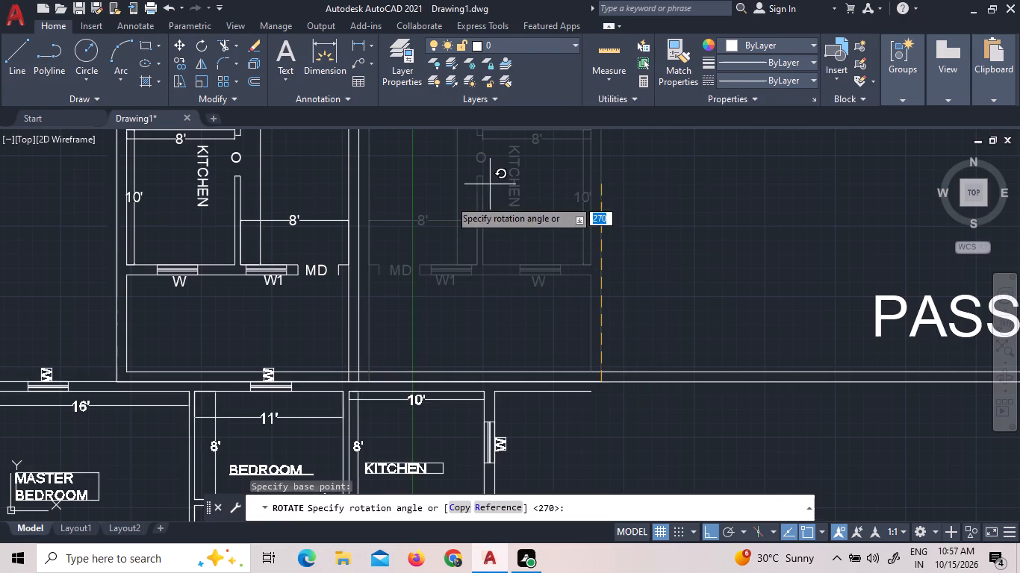
click(414, 242)
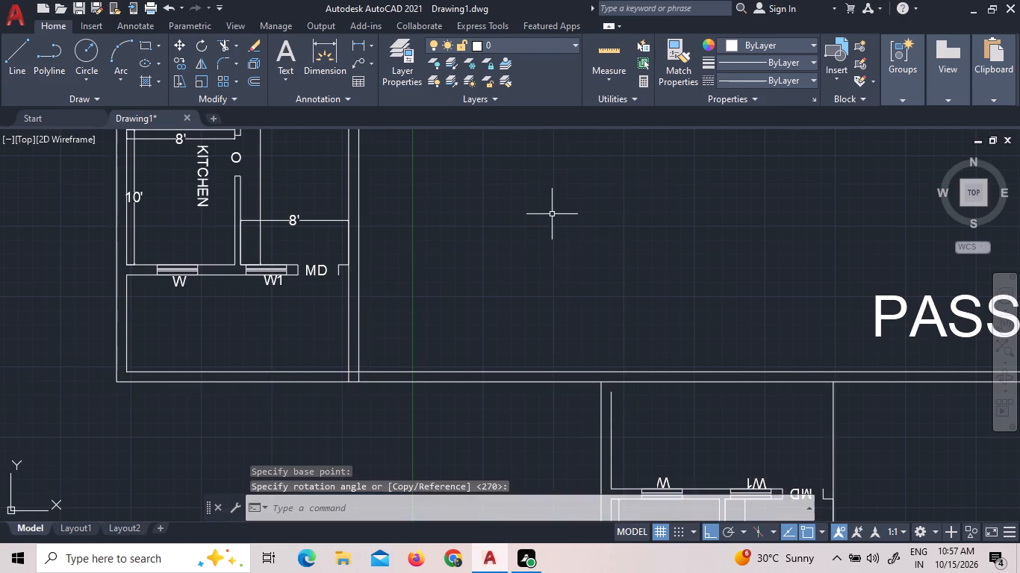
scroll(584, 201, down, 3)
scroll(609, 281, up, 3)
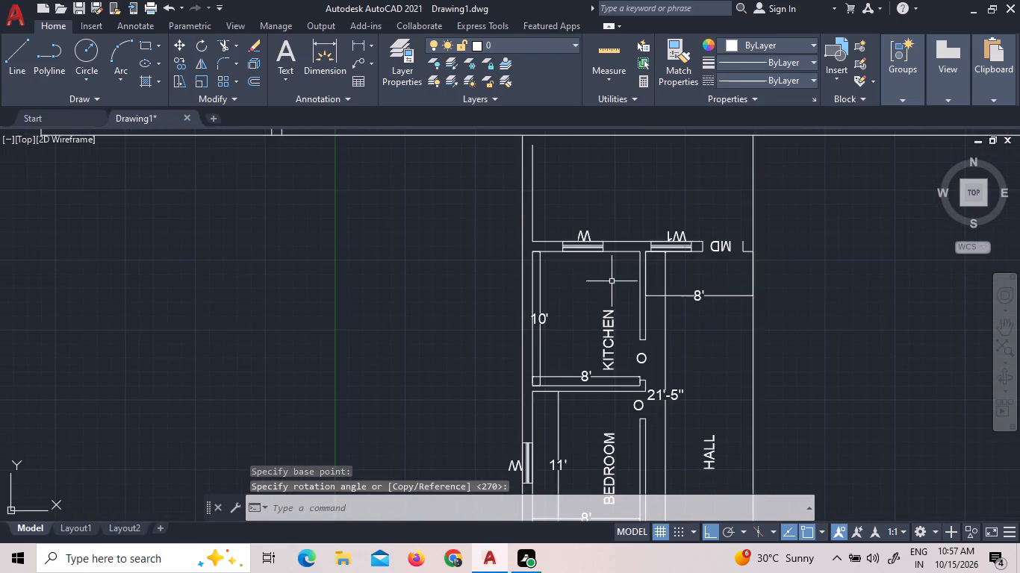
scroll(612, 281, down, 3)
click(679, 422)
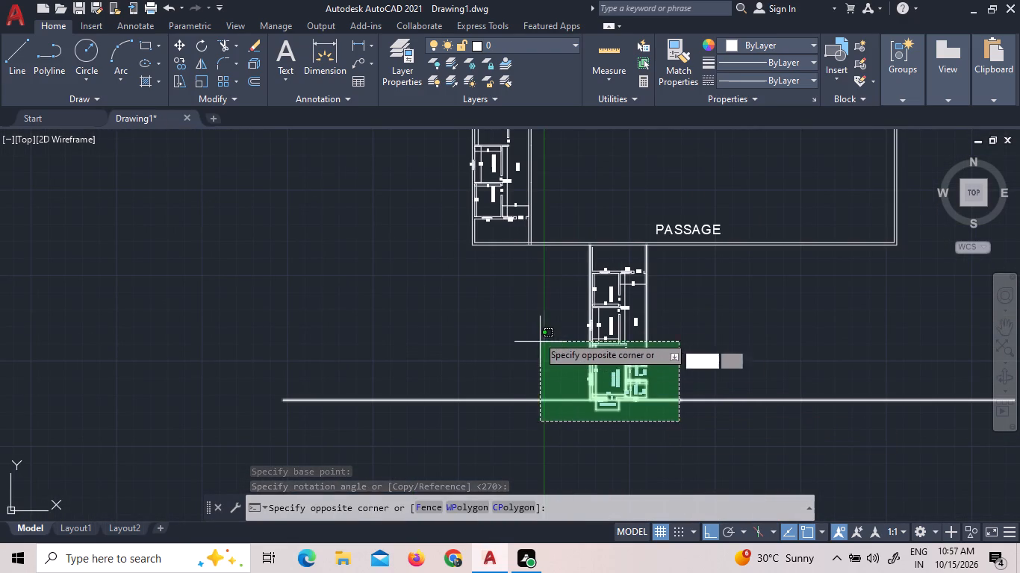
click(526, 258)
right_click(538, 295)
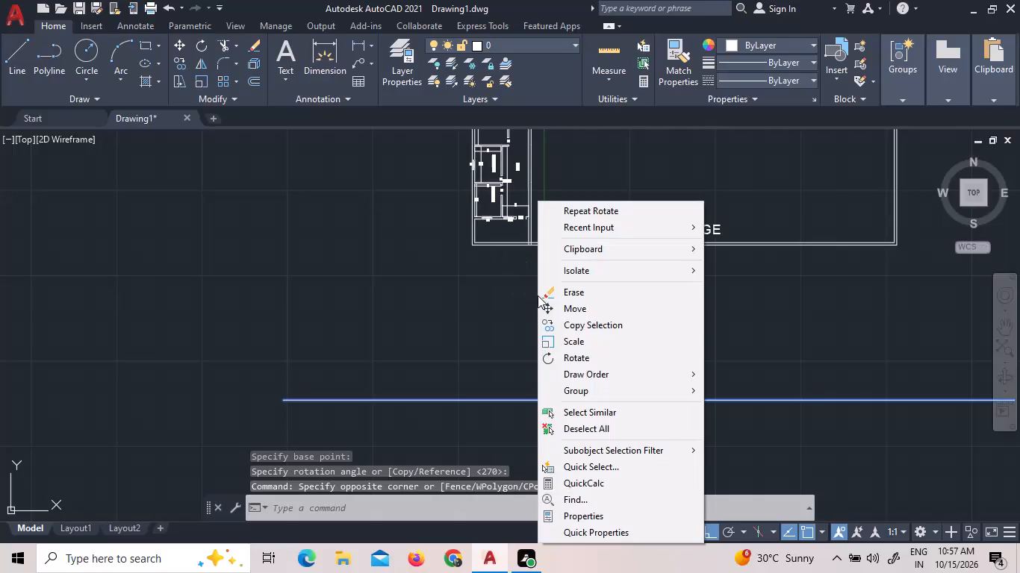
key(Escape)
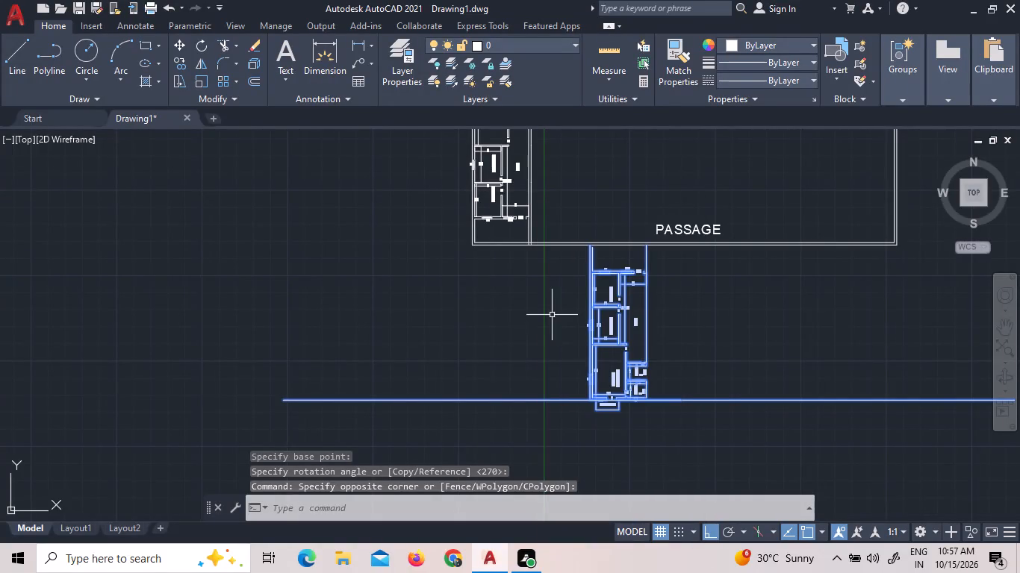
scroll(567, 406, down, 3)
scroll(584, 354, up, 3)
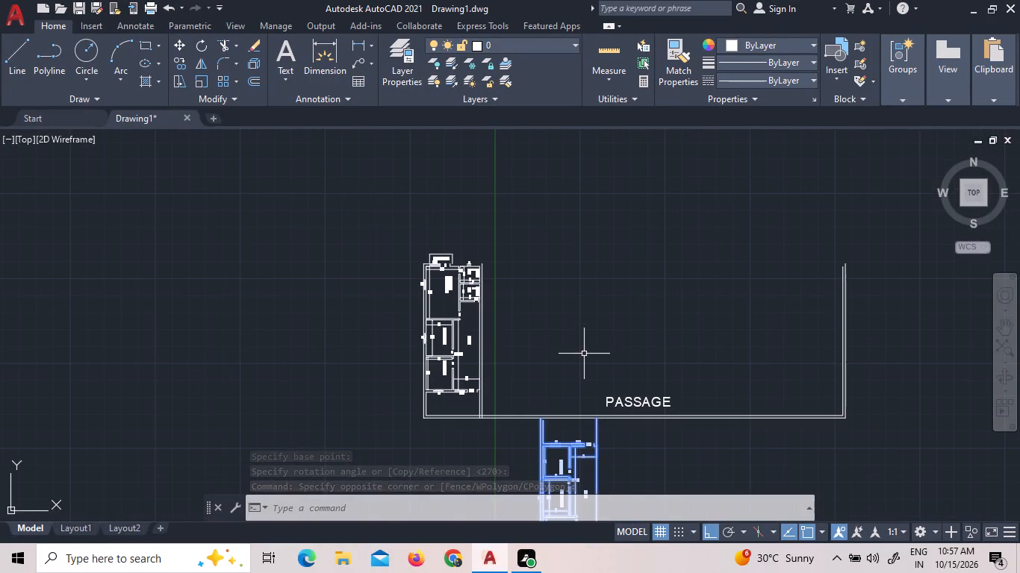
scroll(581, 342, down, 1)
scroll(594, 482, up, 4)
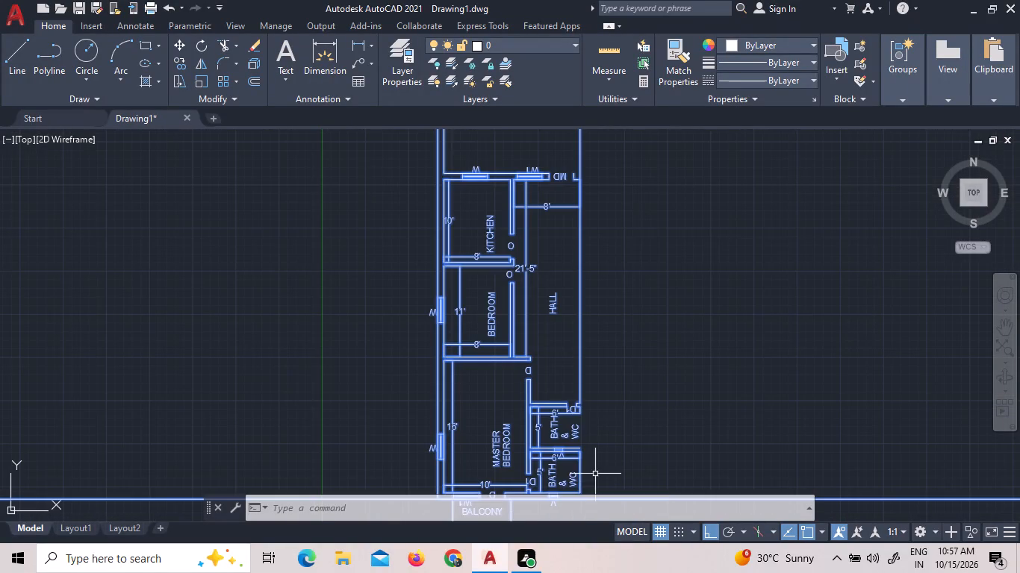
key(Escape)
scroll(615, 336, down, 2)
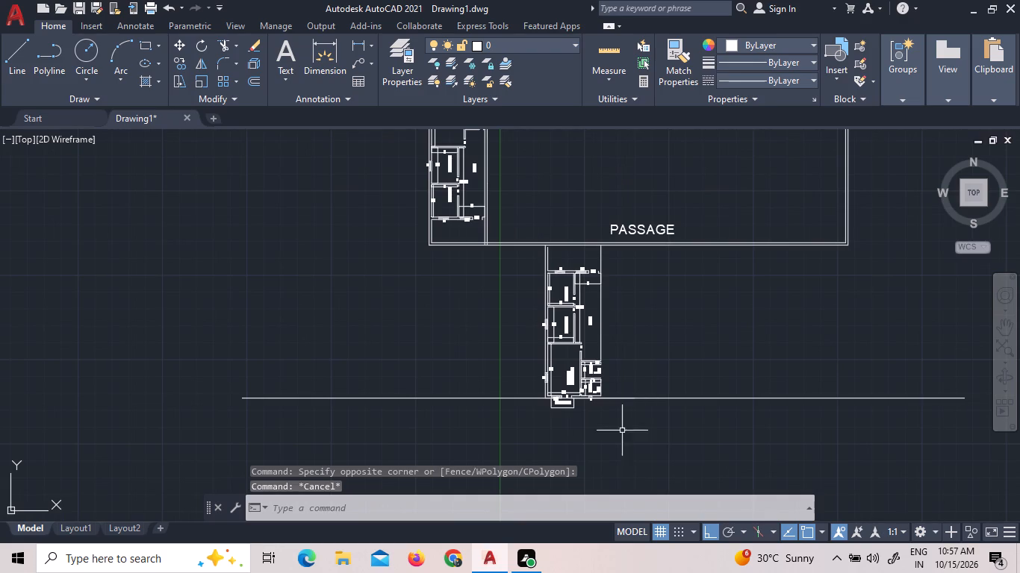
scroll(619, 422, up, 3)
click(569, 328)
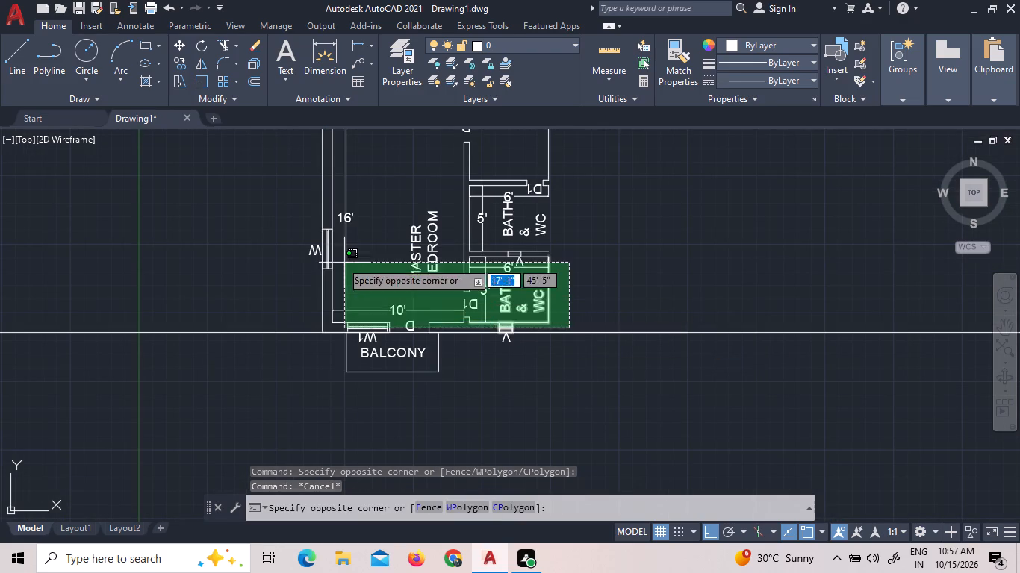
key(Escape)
Mirror the complete rotated unit below the PASSAGE northward about the outer south wall line, keeping the source objects.
click(586, 386)
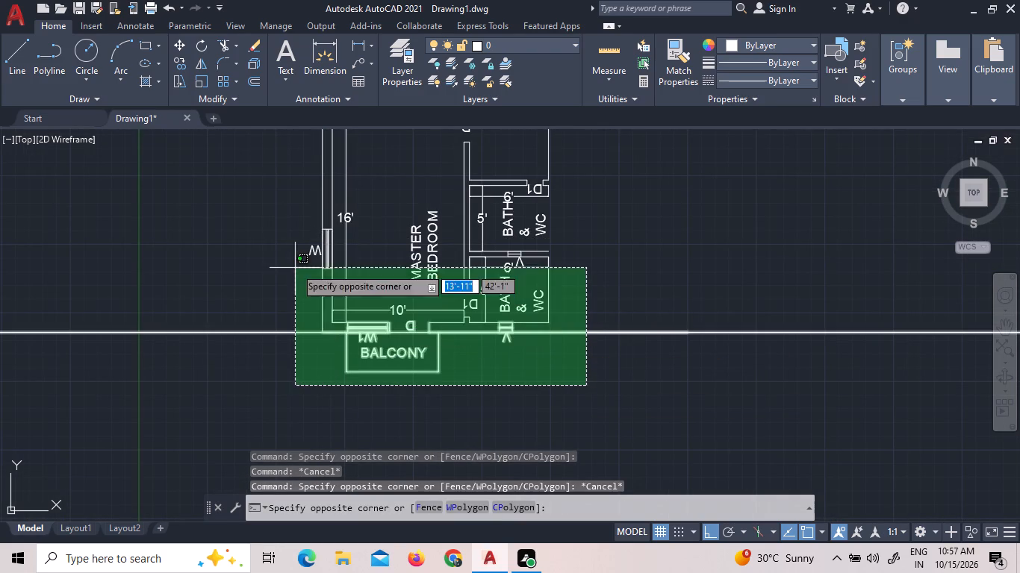
click(287, 191)
scroll(500, 407, down, 3)
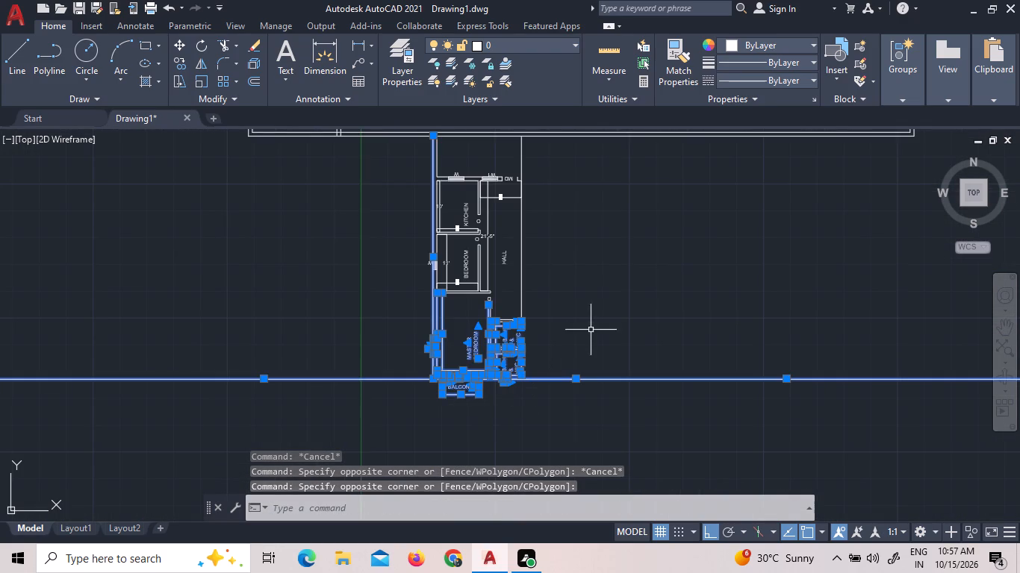
click(592, 324)
double_click(350, 152)
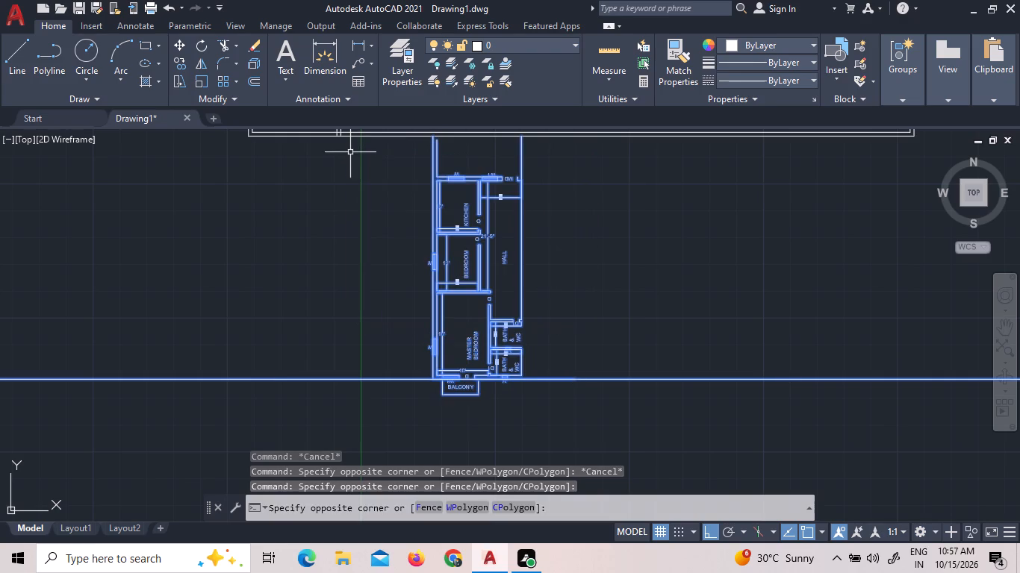
right_click(476, 273)
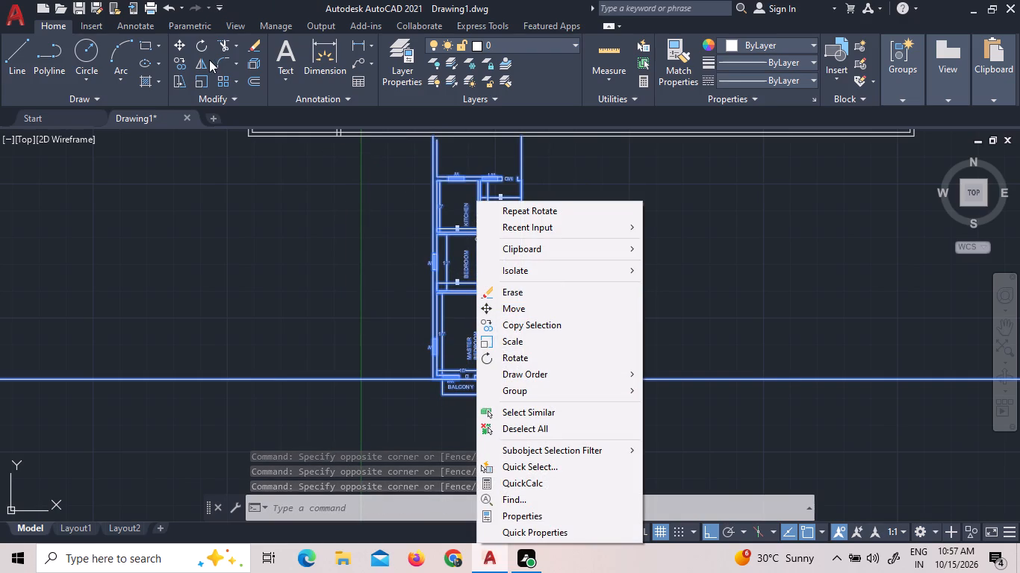
double_click(199, 63)
scroll(541, 429, down, 2)
scroll(501, 305, up, 2)
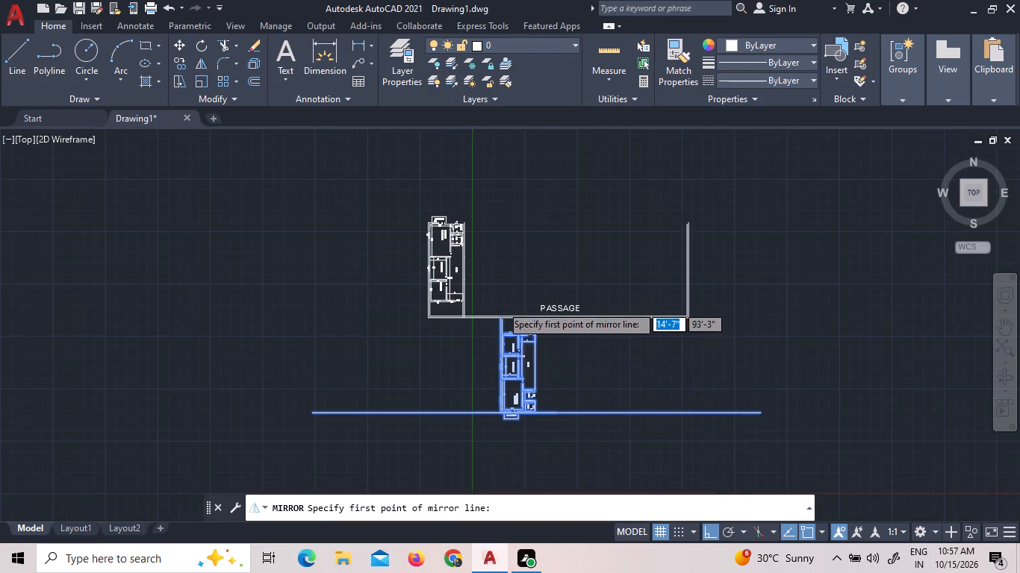
scroll(501, 305, up, 2)
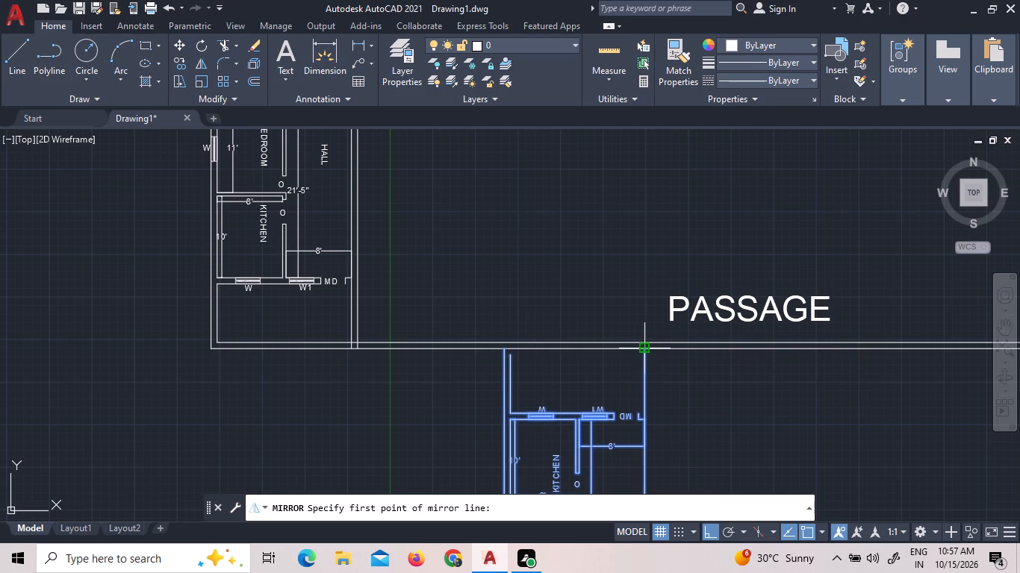
scroll(641, 350, down, 1)
click(641, 350)
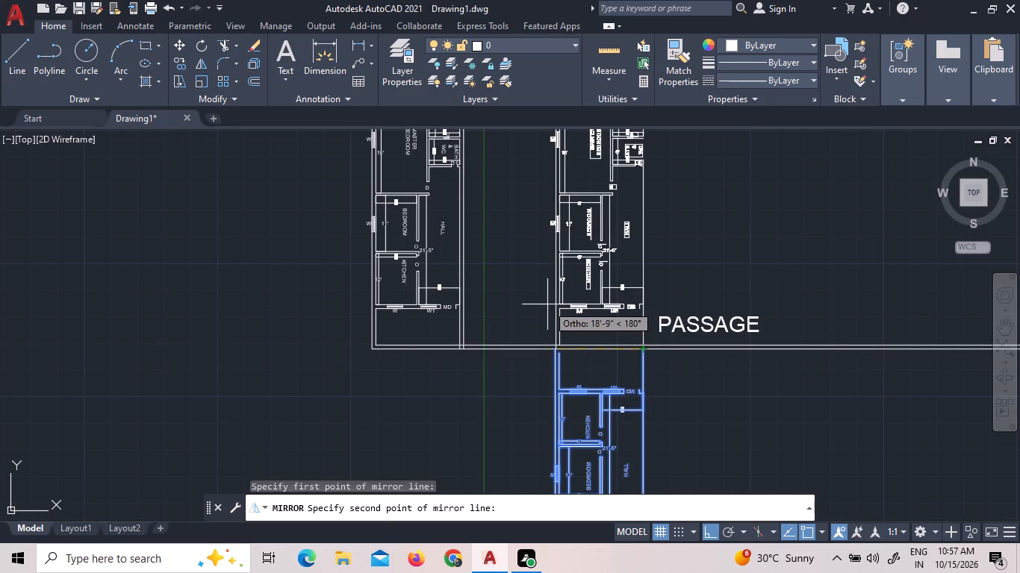
double_click(547, 304)
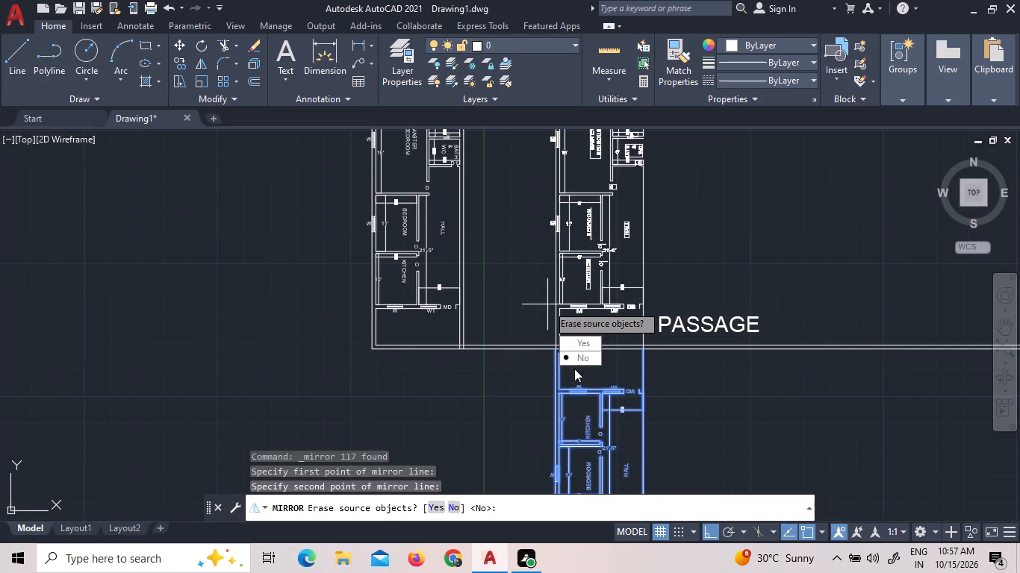
drag(587, 357, 547, 304)
click(585, 322)
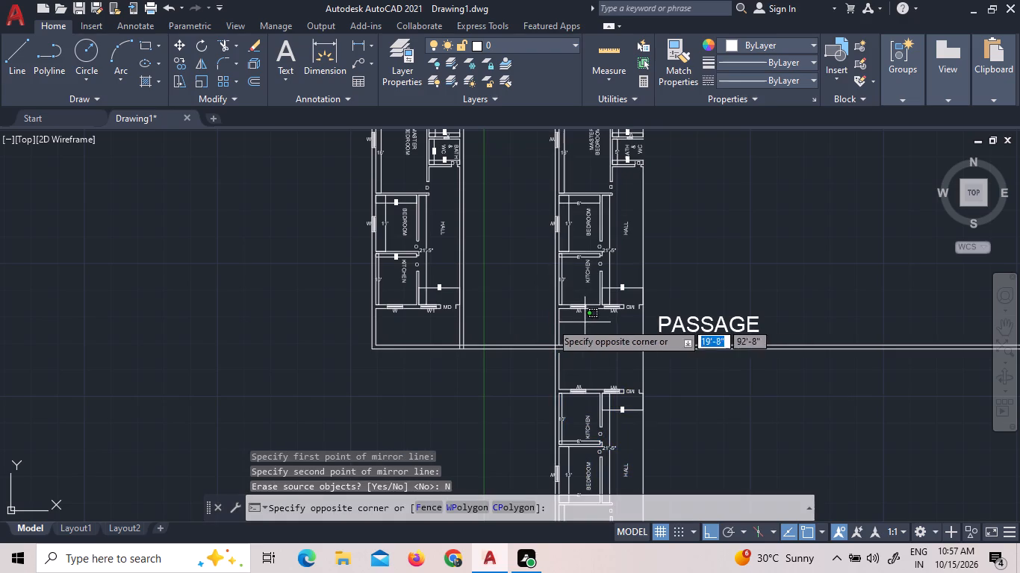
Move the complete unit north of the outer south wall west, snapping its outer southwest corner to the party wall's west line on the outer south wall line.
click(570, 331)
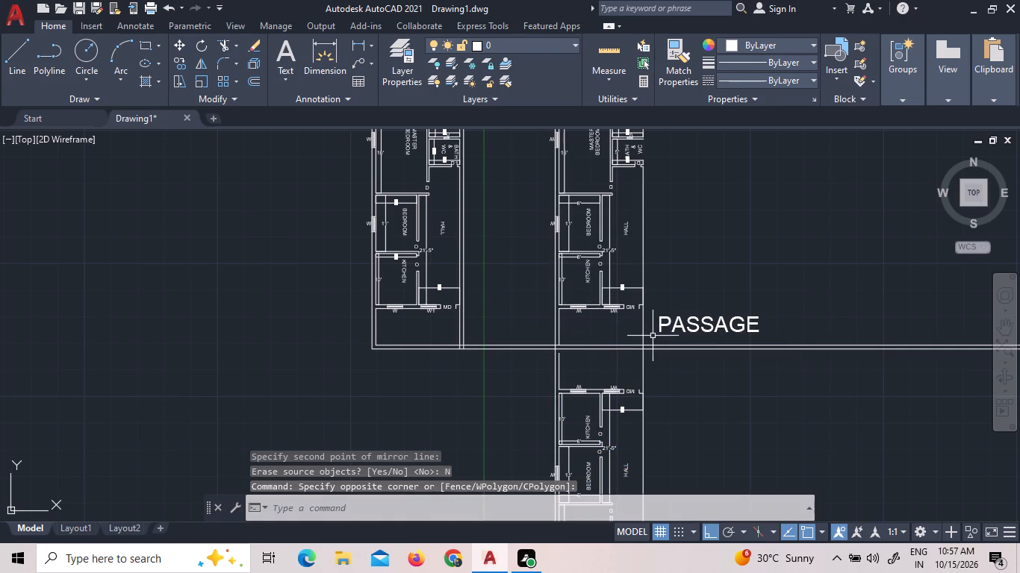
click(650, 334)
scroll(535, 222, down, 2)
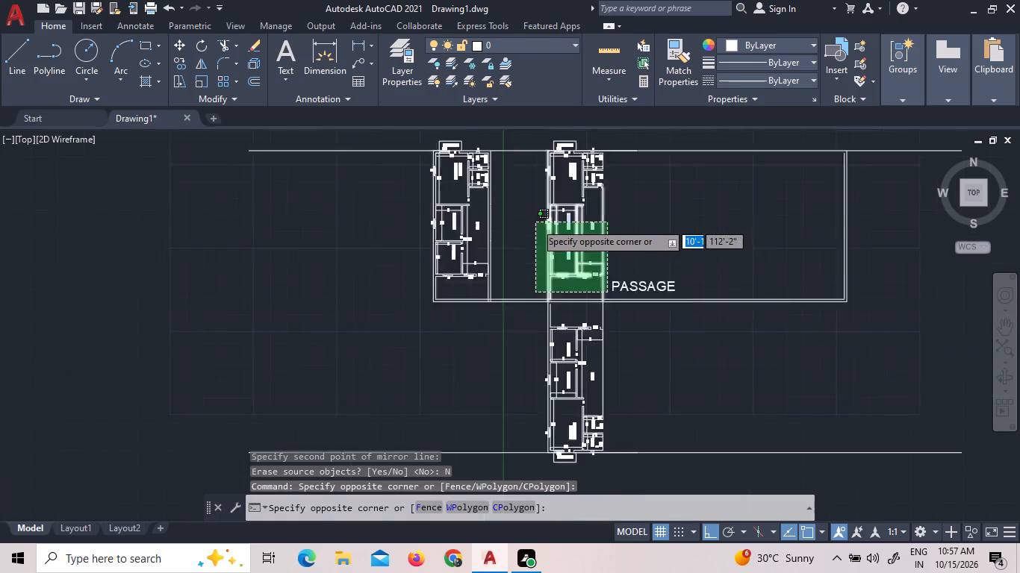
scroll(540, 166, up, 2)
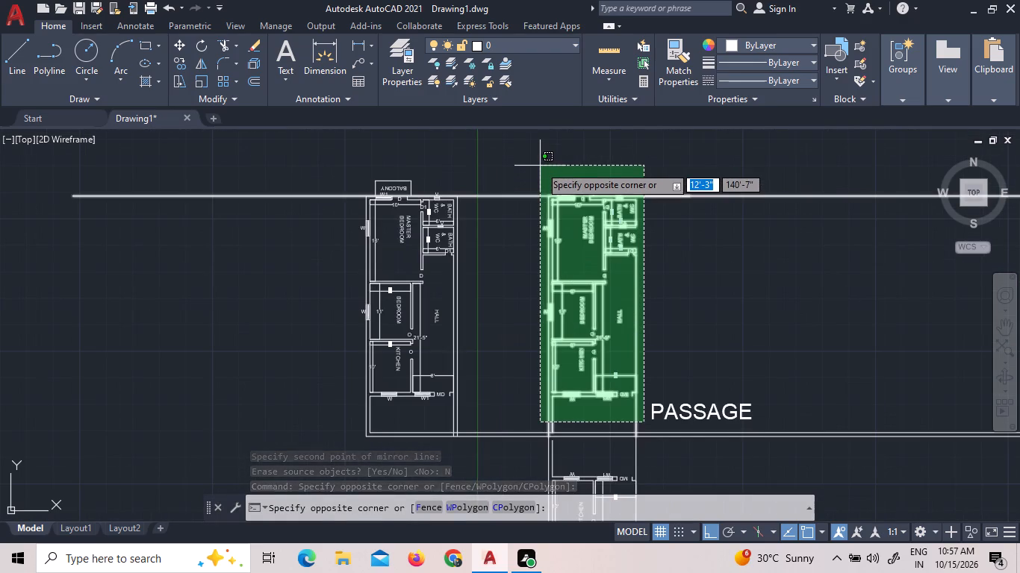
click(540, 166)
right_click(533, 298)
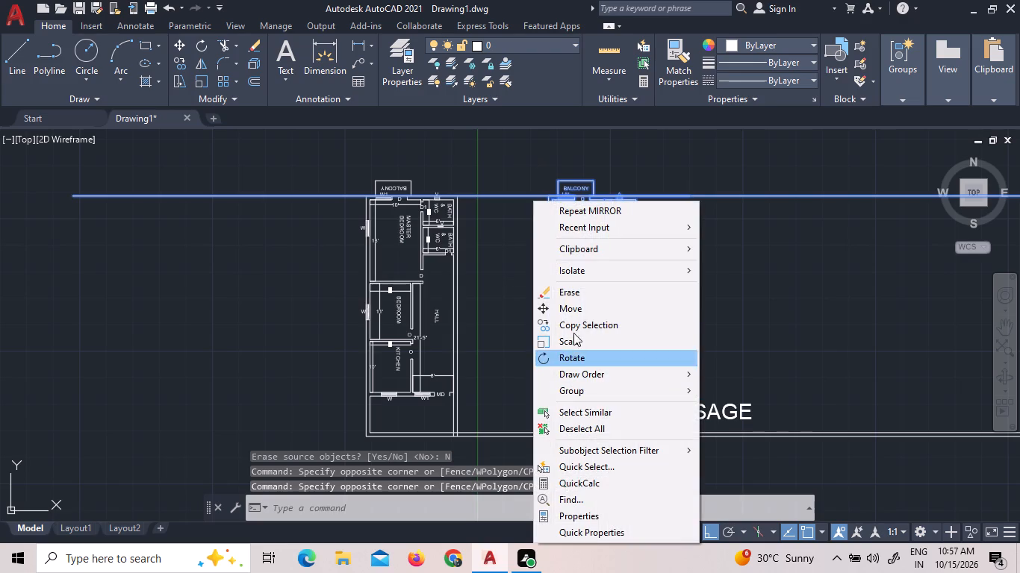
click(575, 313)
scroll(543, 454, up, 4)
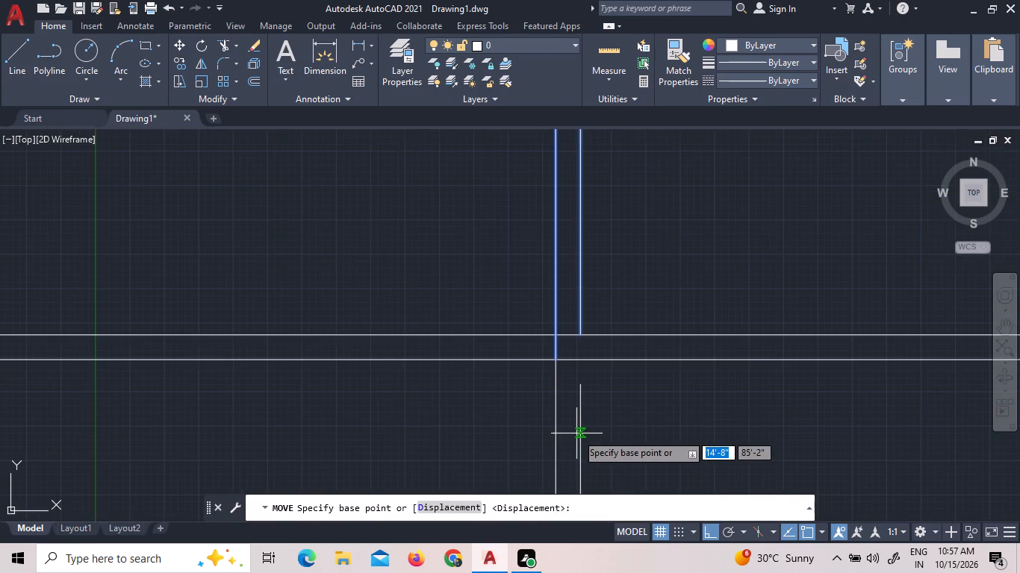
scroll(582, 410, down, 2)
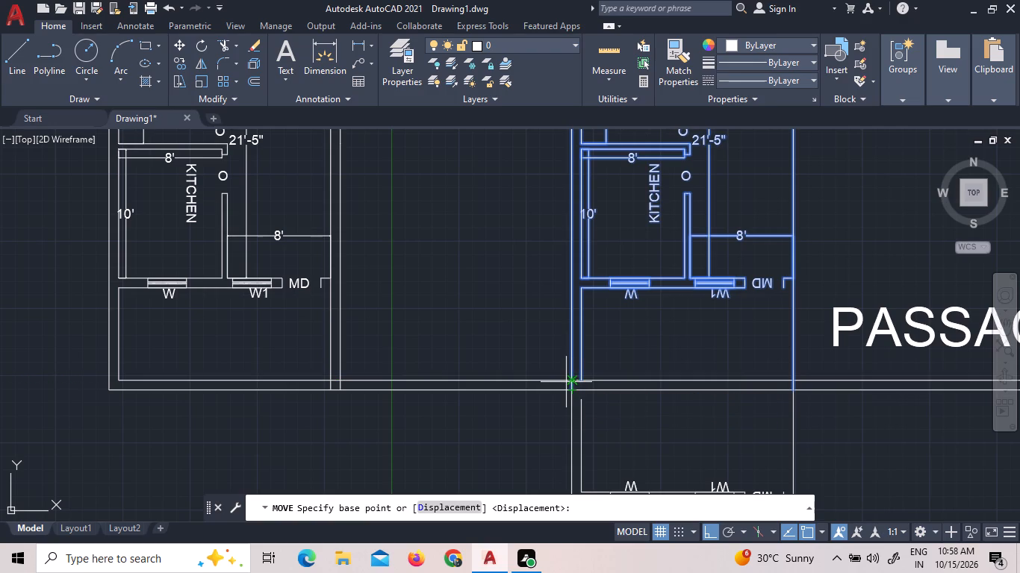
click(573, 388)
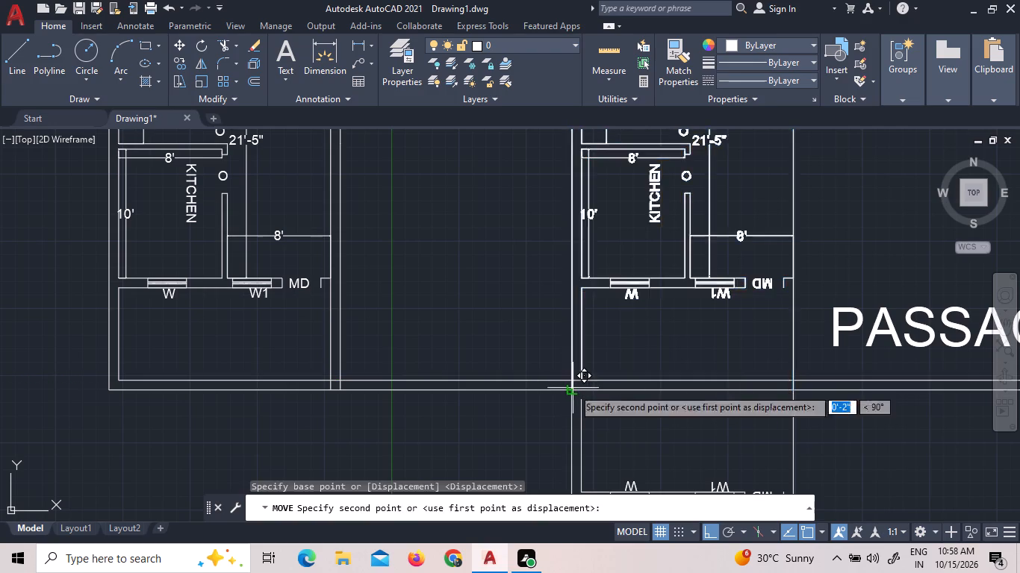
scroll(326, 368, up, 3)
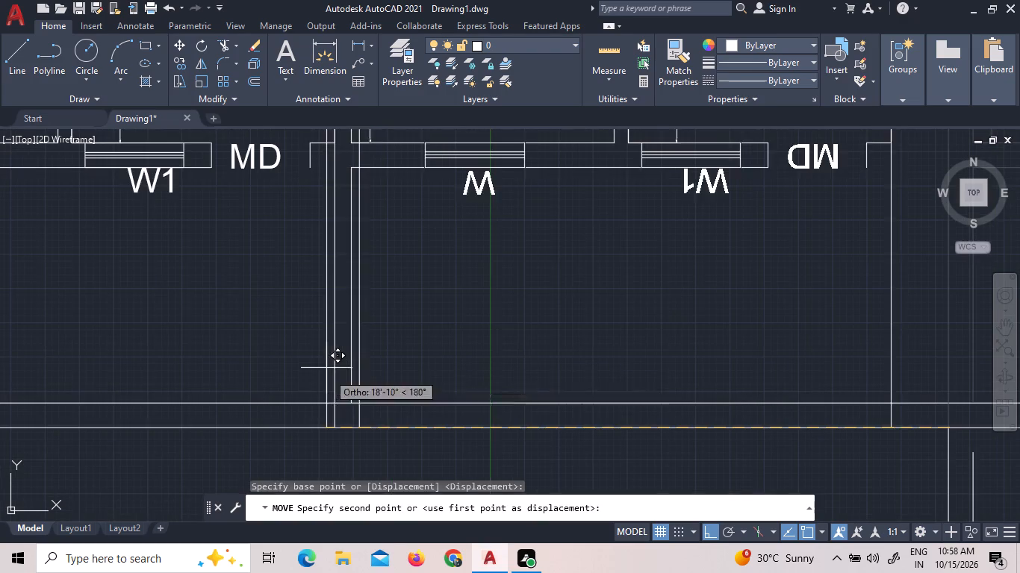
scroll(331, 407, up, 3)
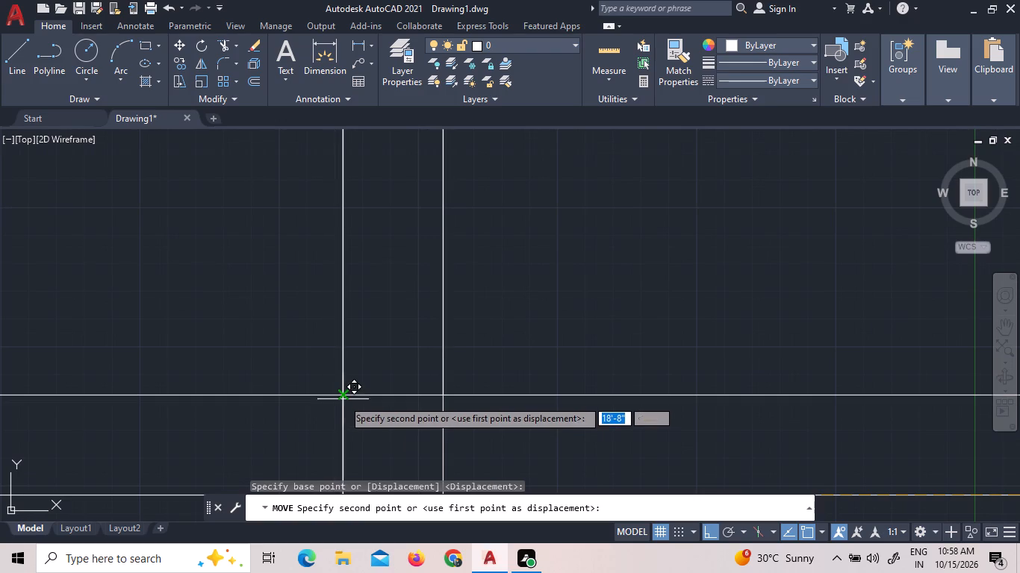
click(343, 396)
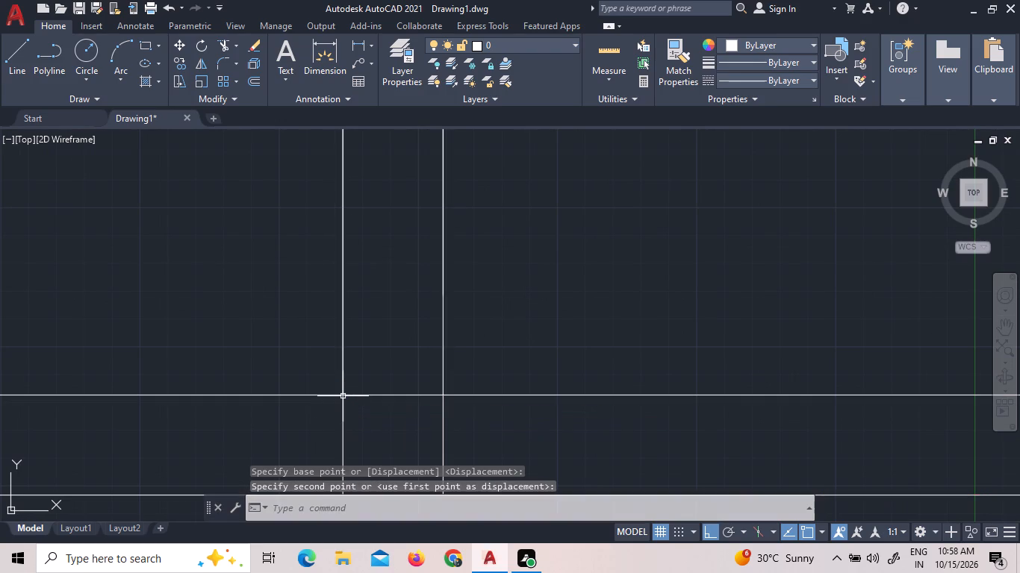
Examine how the moved unit's north wall, balcony and bathrooms line up with the adjacent west unit.
scroll(343, 396, down, 9)
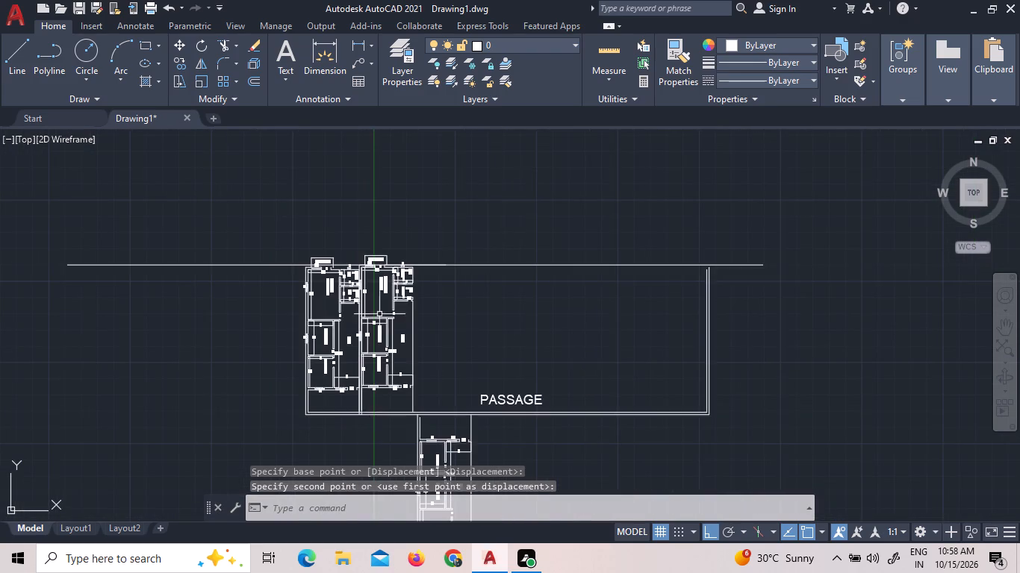
scroll(380, 276, up, 6)
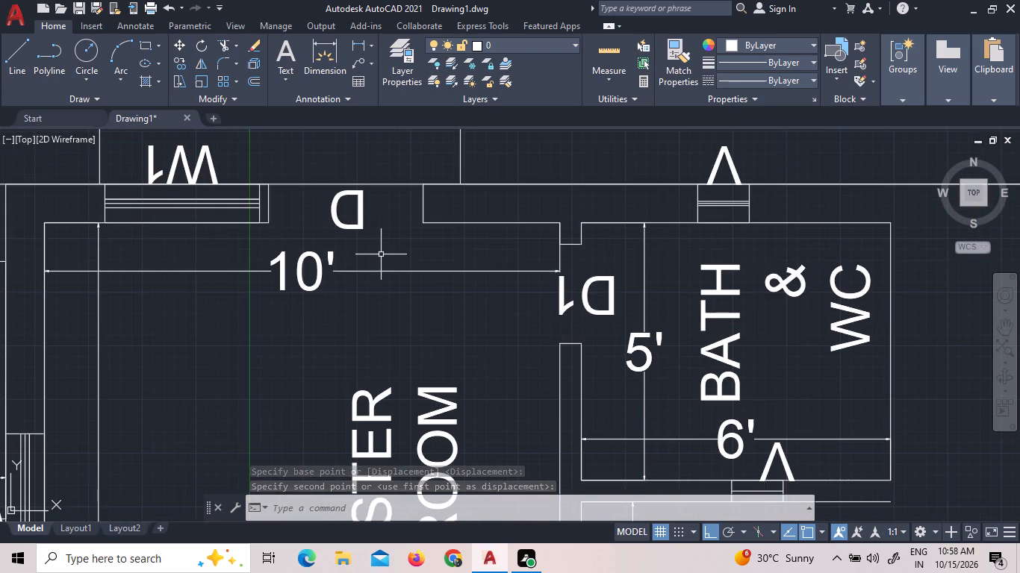
scroll(381, 254, down, 2)
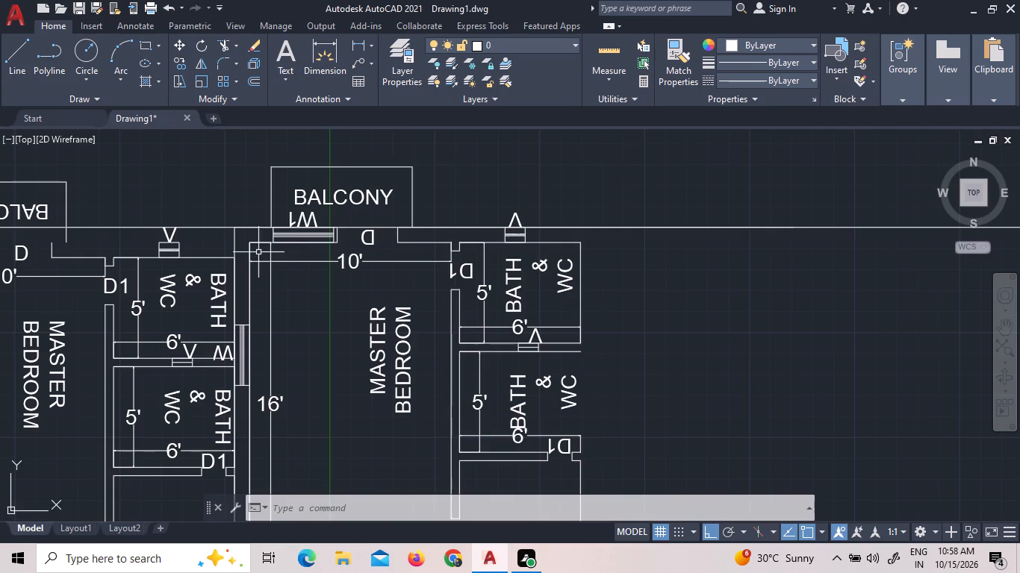
scroll(240, 251, up, 2)
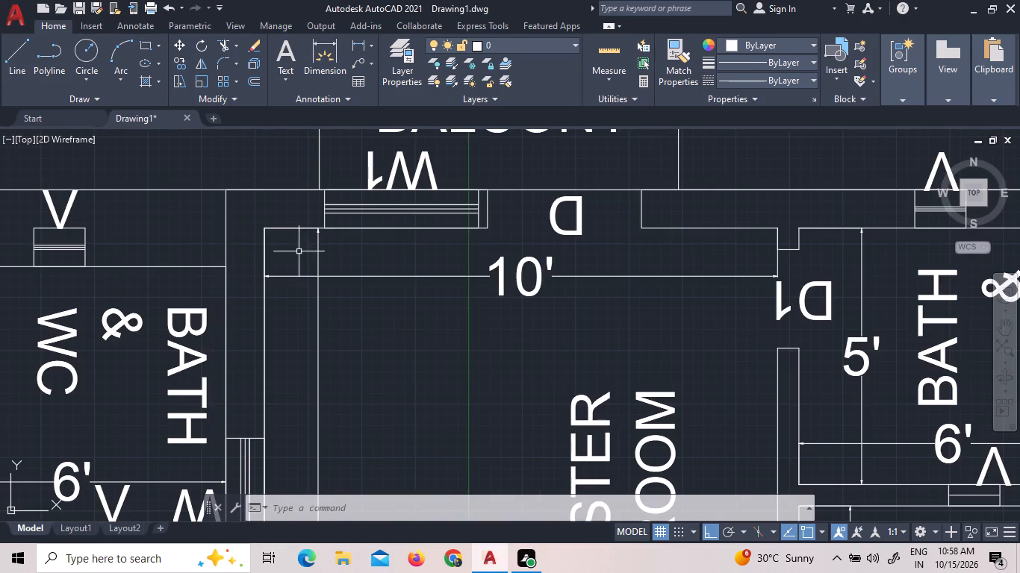
scroll(299, 251, down, 4)
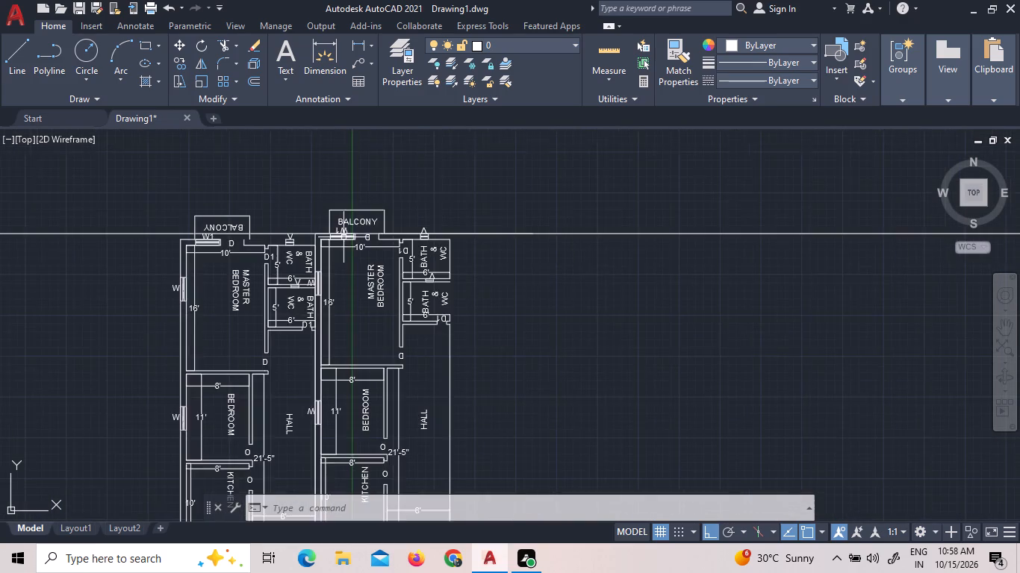
scroll(343, 244, down, 2)
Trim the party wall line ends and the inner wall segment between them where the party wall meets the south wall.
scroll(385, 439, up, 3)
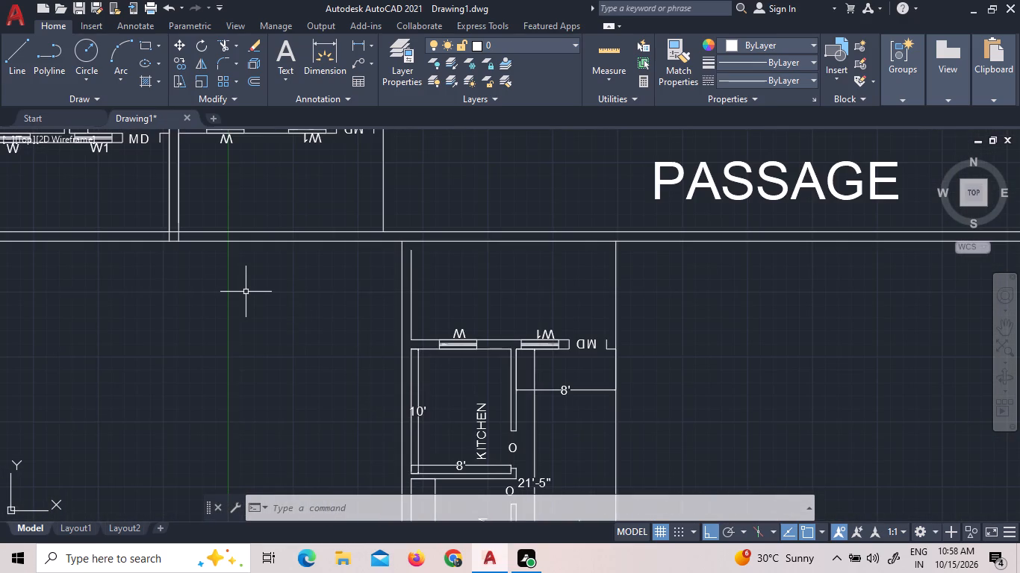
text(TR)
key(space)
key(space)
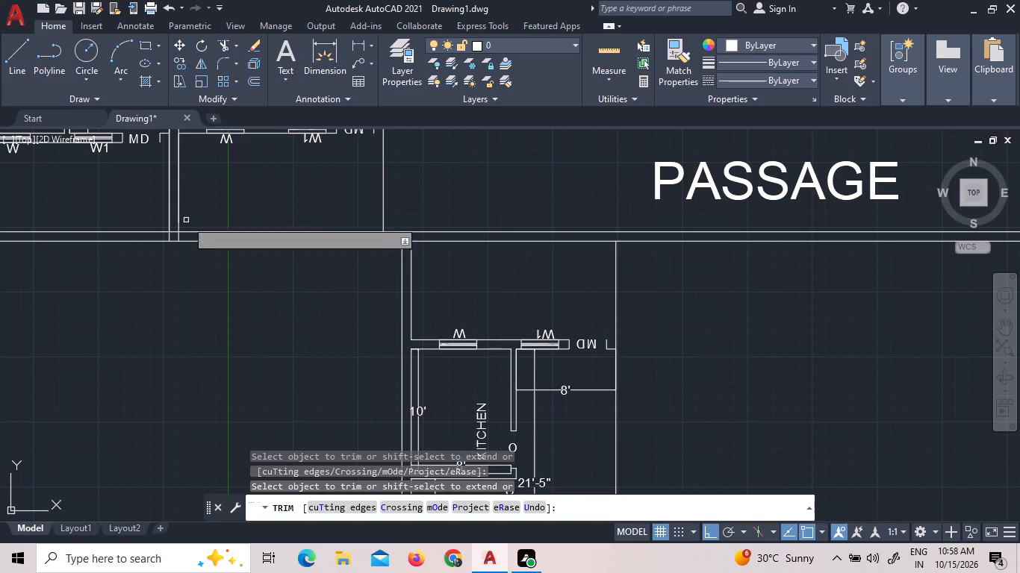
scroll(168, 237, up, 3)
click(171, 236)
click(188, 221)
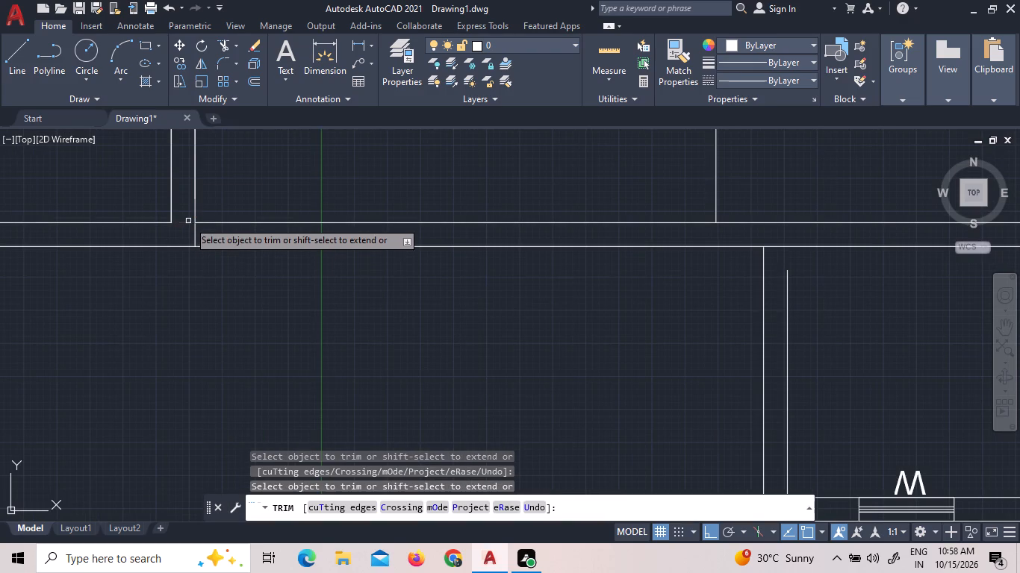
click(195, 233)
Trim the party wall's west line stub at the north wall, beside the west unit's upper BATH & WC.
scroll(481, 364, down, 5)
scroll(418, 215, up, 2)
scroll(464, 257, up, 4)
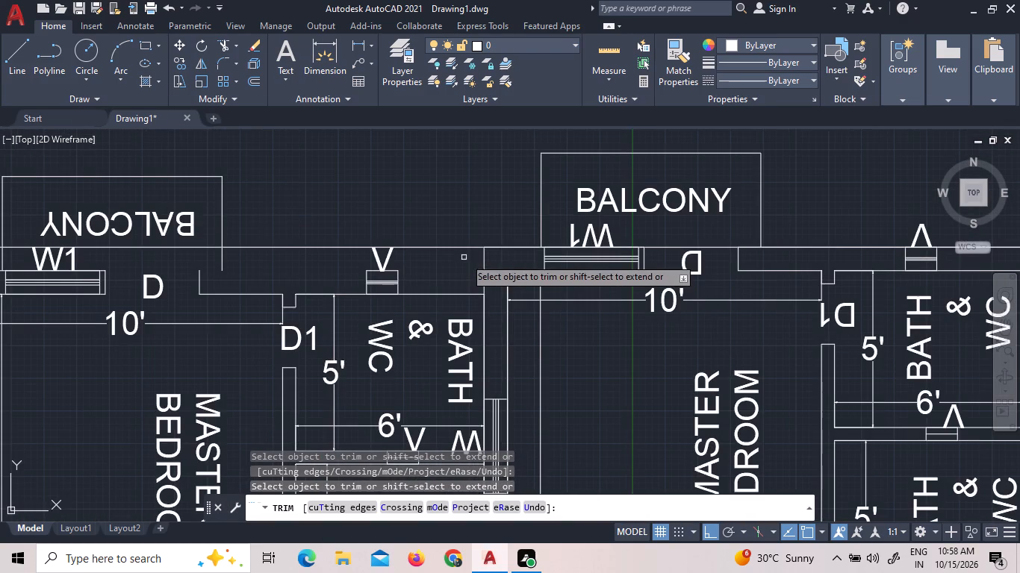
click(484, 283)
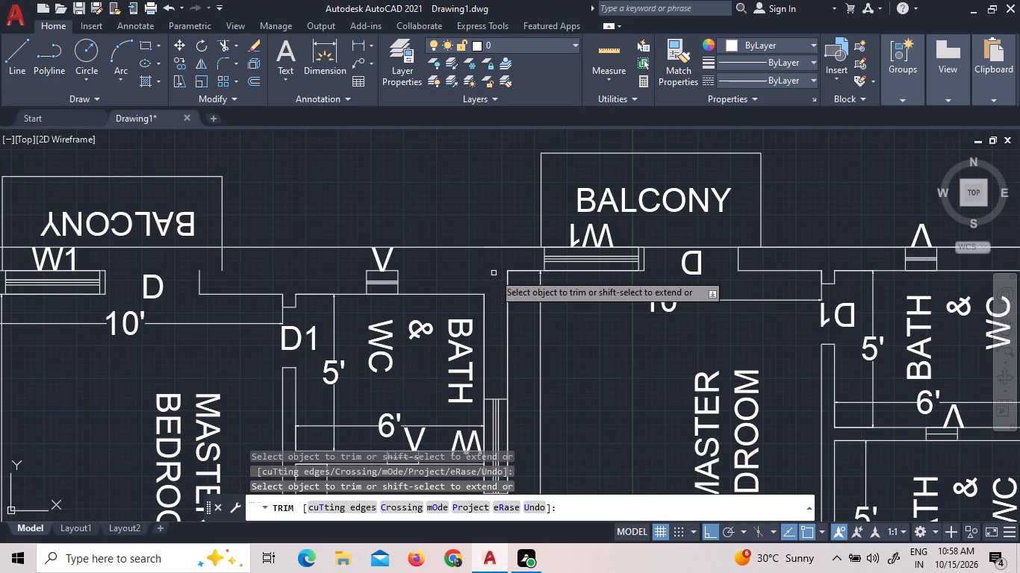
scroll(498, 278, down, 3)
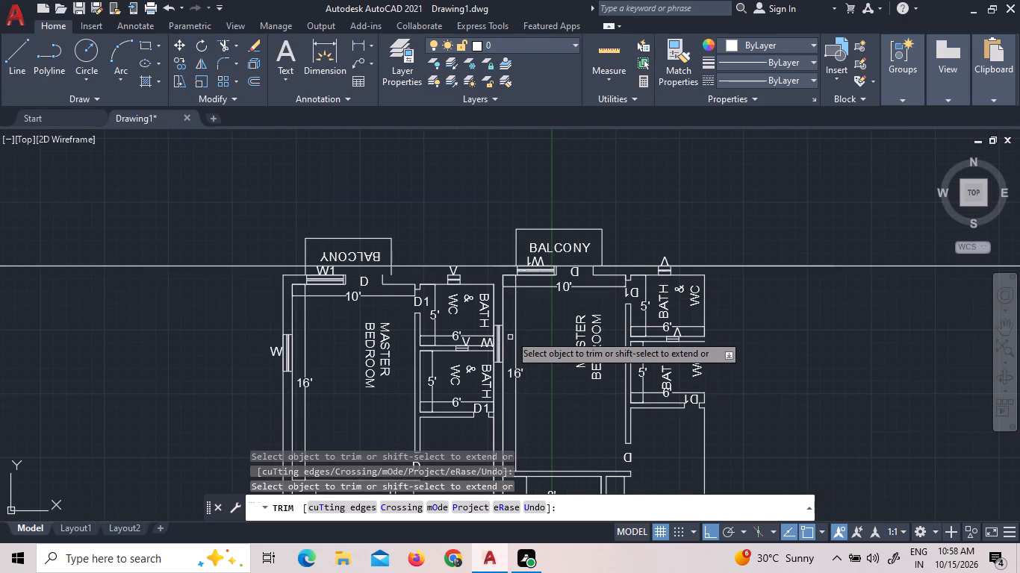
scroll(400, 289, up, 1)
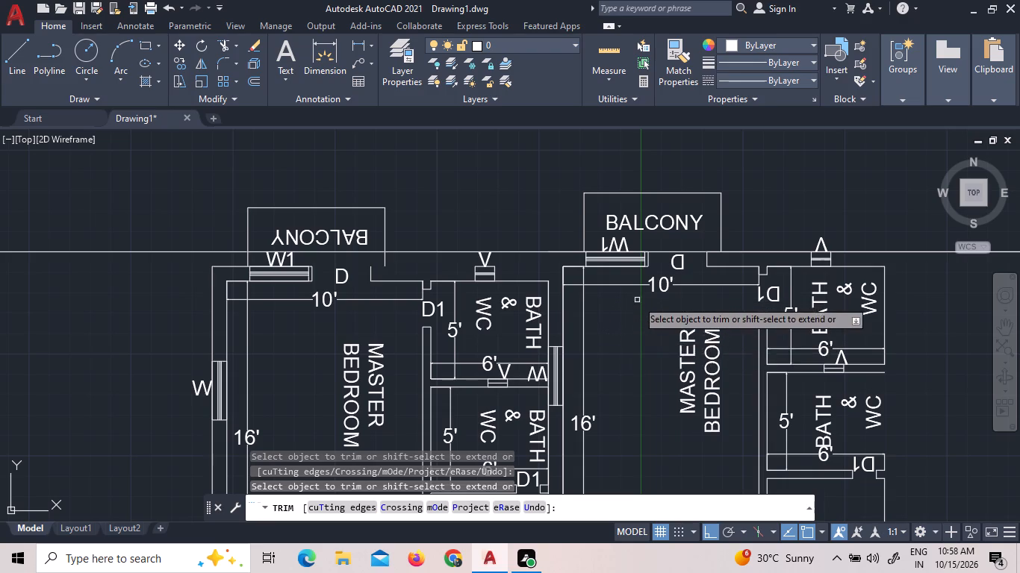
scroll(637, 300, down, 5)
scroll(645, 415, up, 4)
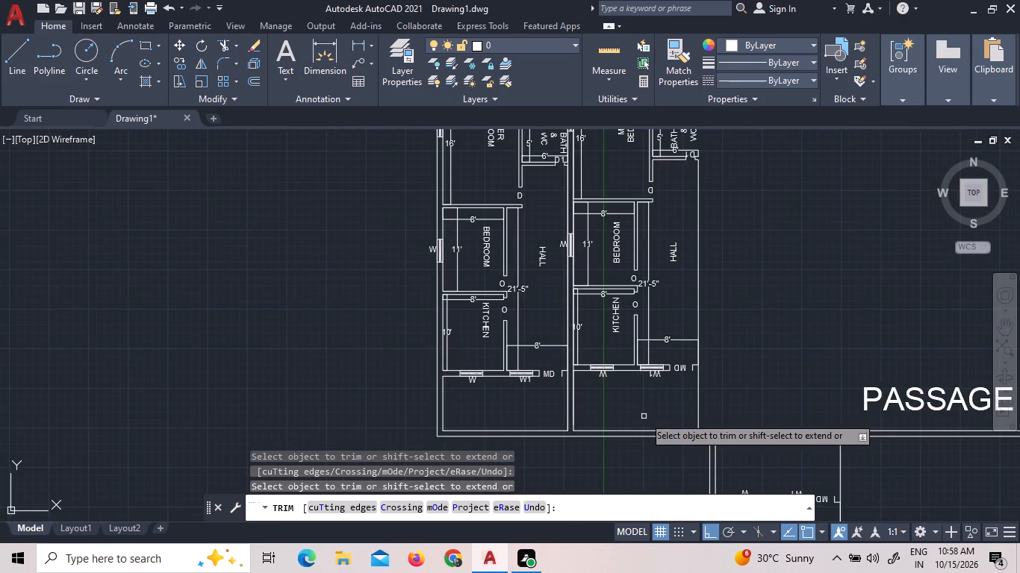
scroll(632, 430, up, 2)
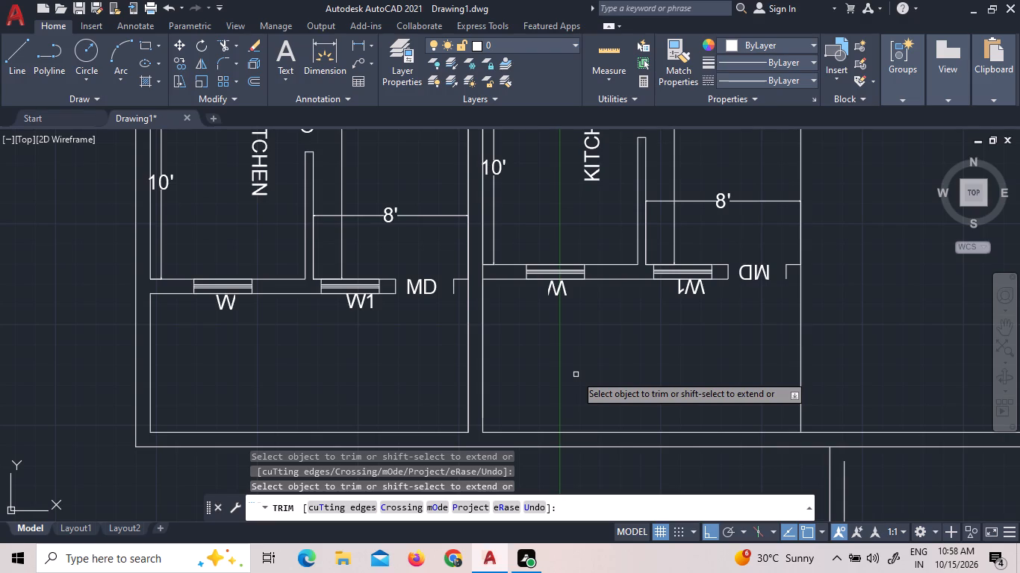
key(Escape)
Undo the trims, the unit move, mirrors and rotation, the bay partition erasures and the extension of the party wall to the south wall.
click(164, 10)
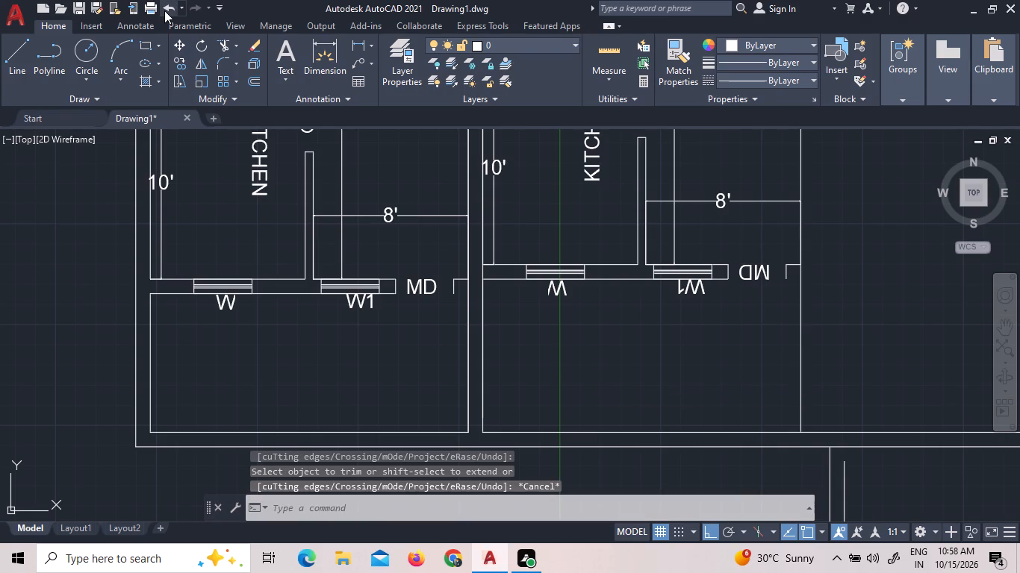
triple_click(164, 10)
click(164, 10)
click(164, 10)
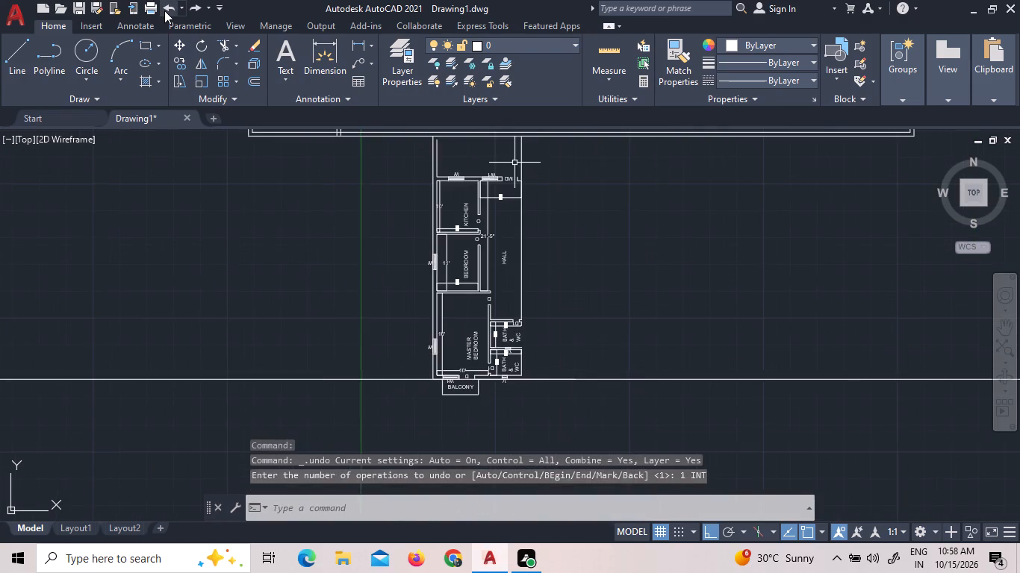
click(164, 10)
triple_click(164, 10)
click(164, 10)
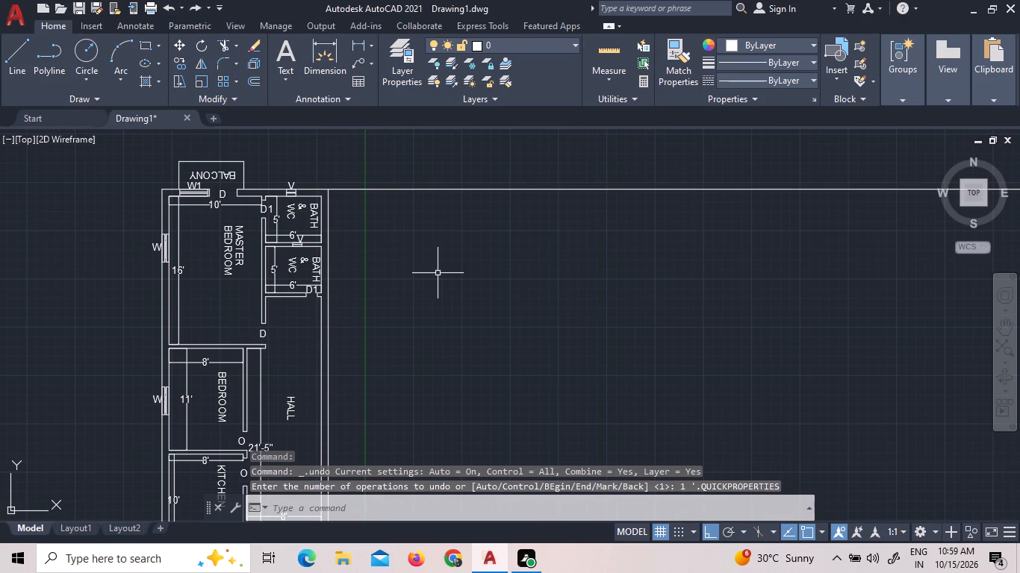
click(167, 6)
click(167, 6)
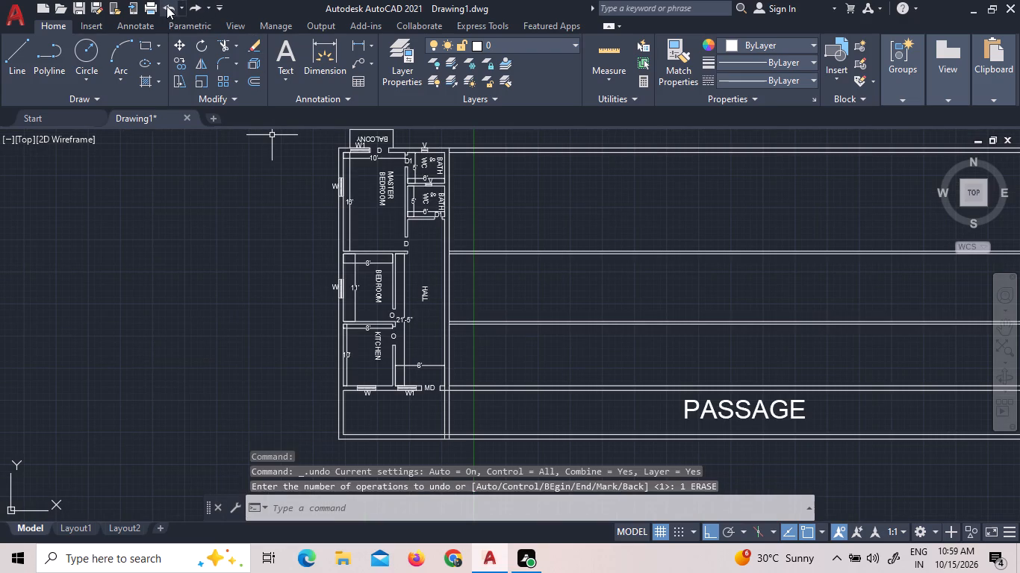
click(167, 6)
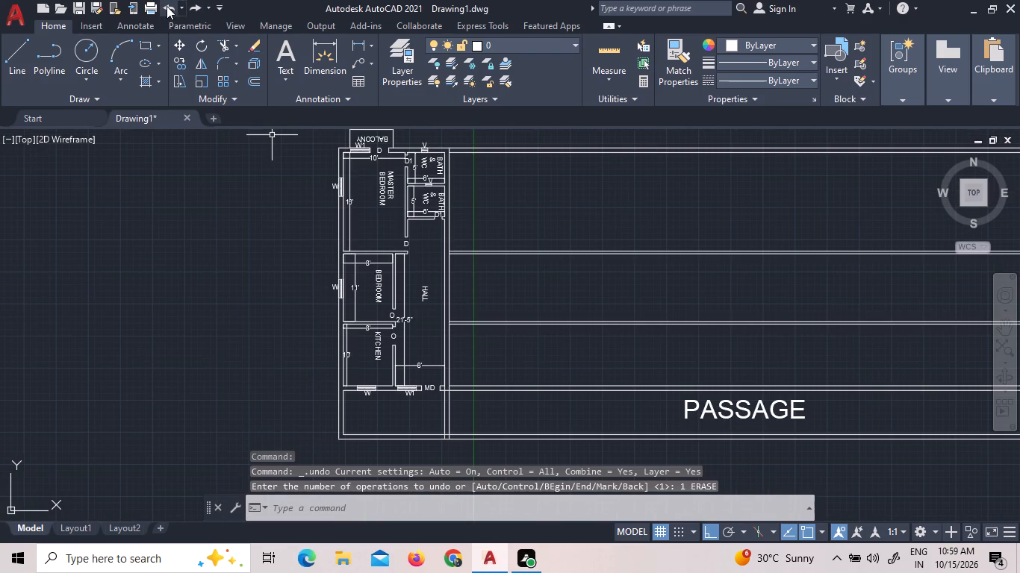
click(167, 6)
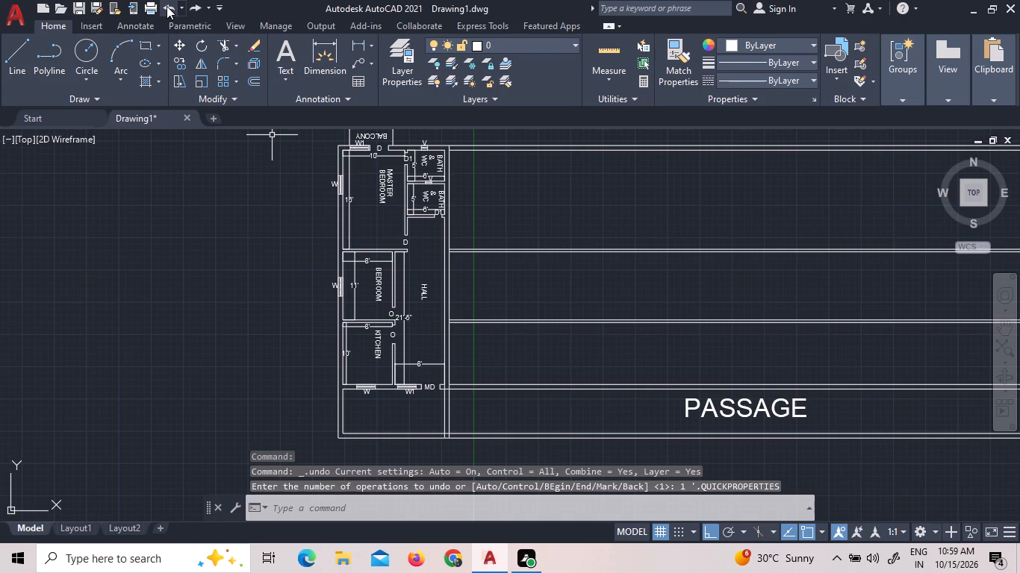
click(167, 6)
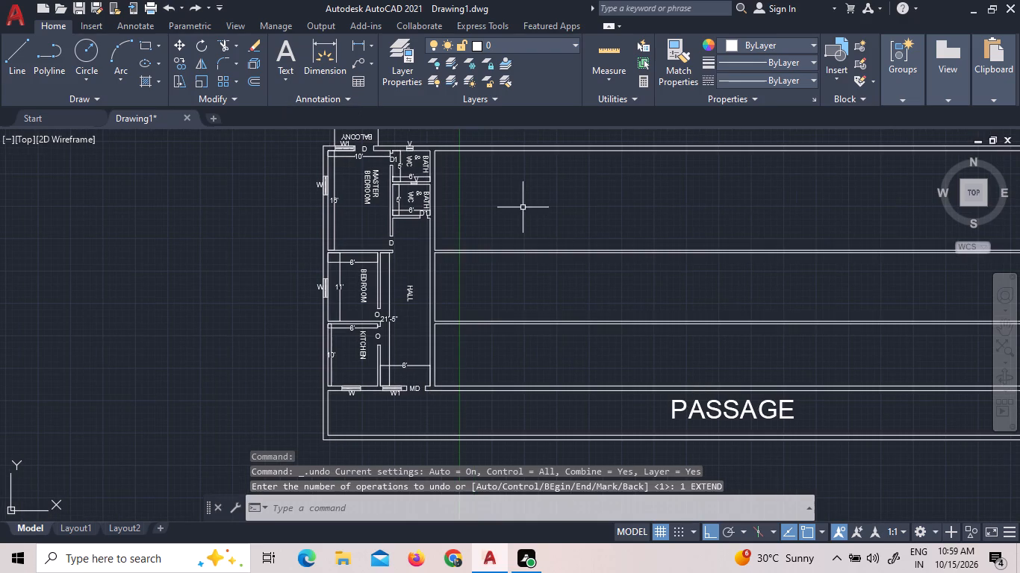
Offset the party wall's east line 10' east in the north bay, and offset that copy 5" east to form a partition.
scroll(425, 144, up, 2)
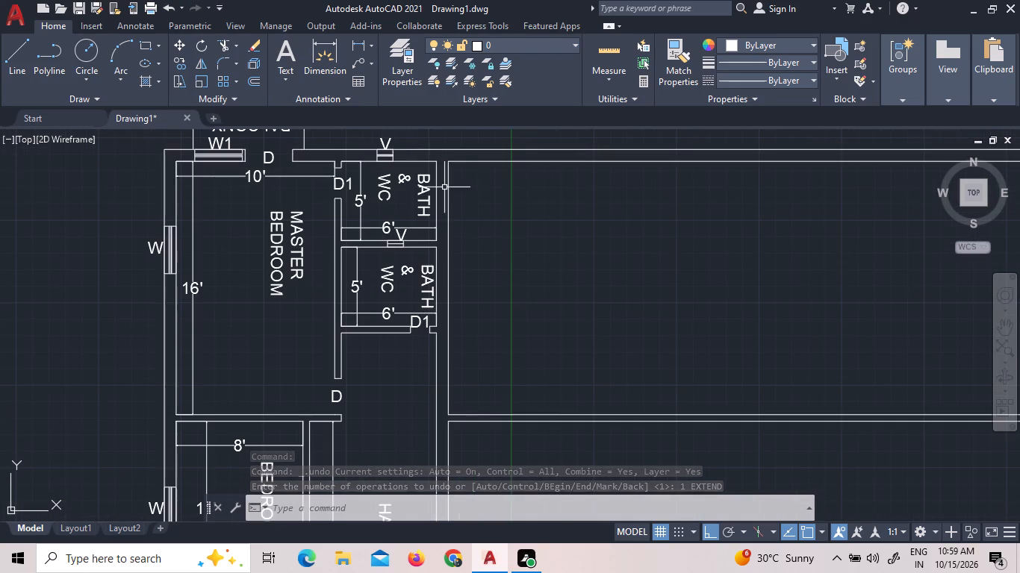
scroll(526, 251, down, 1)
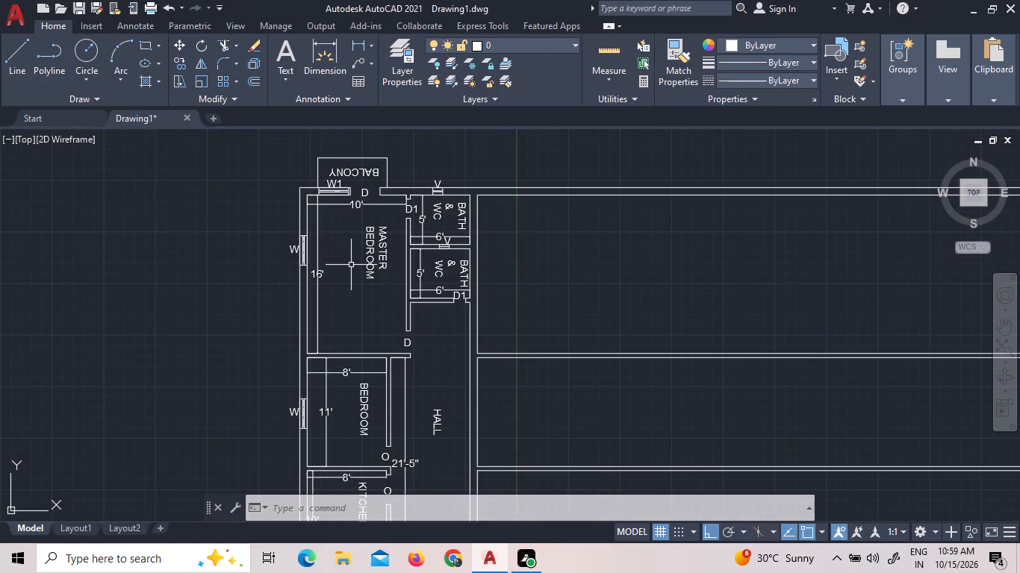
click(252, 78)
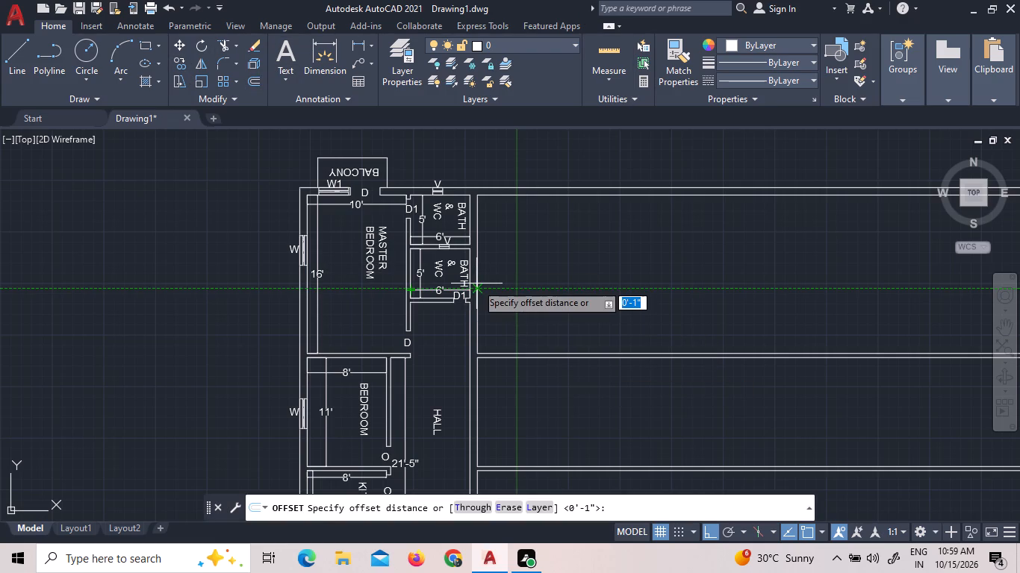
text(10')
key(Return)
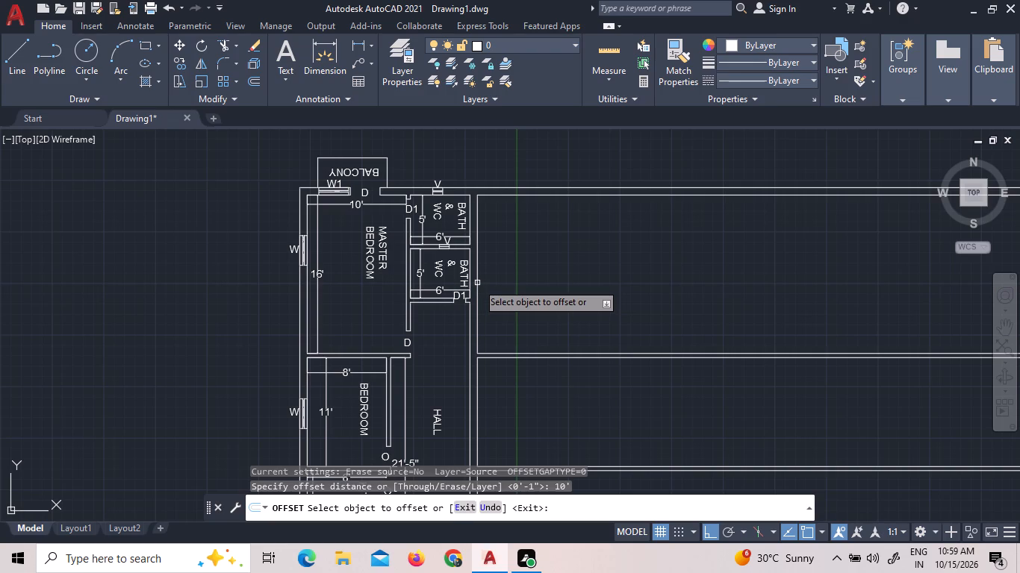
double_click(477, 283)
click(649, 310)
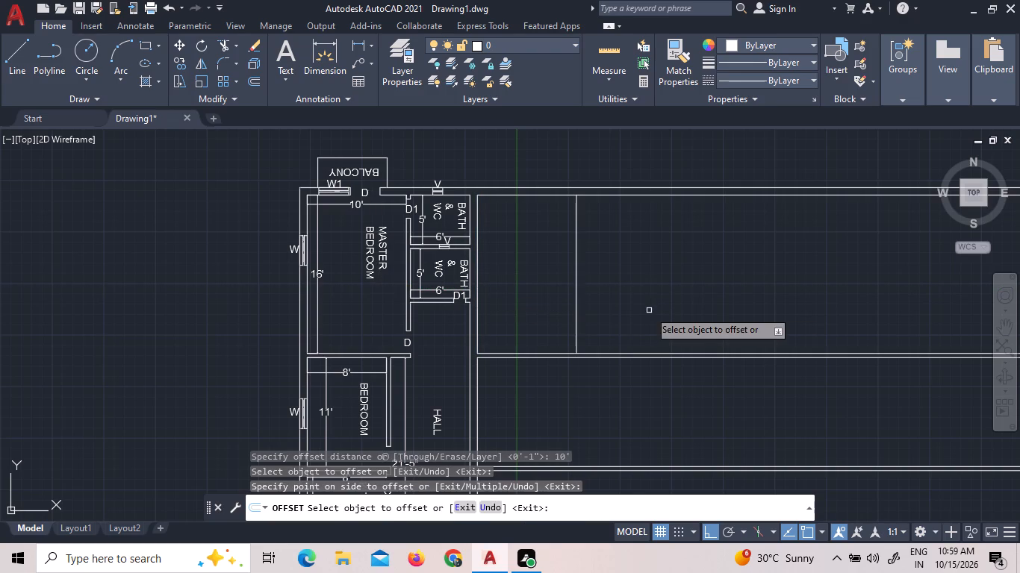
click(252, 78)
text(5")
key(Return)
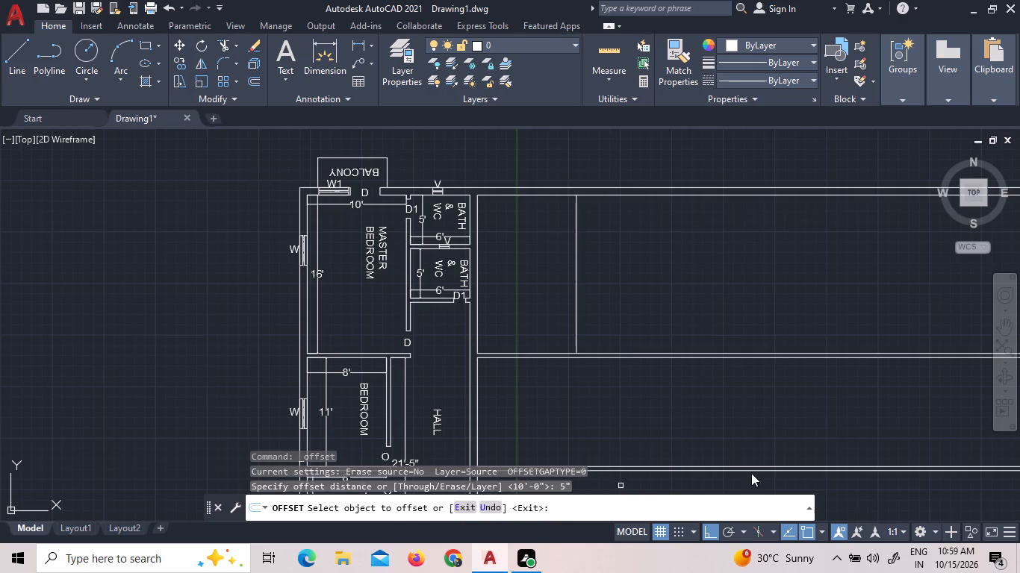
click(576, 289)
click(595, 289)
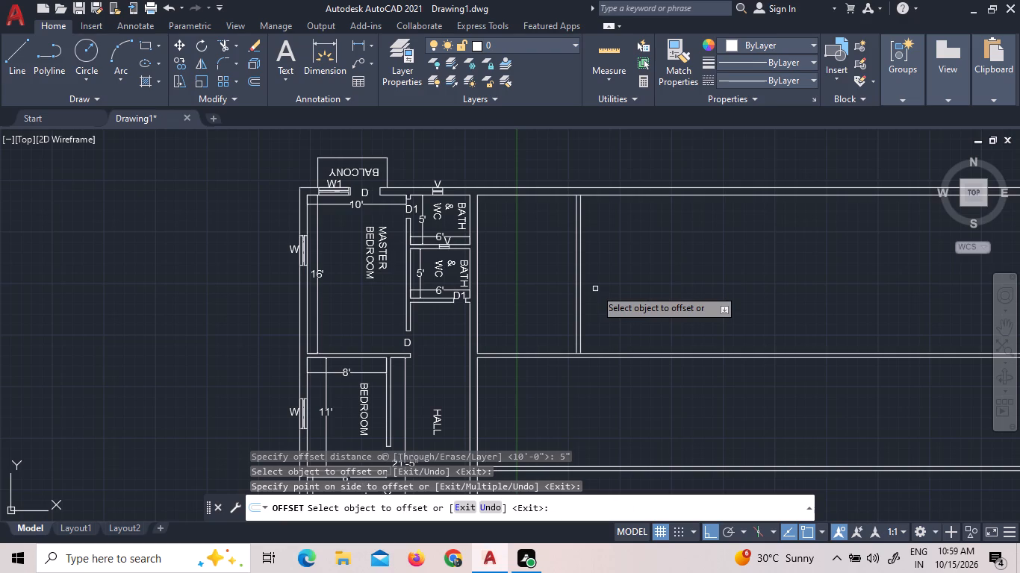
Offset the new partition's east line 6' east, and offset that copy 9" east to form the next unit wall.
click(252, 76)
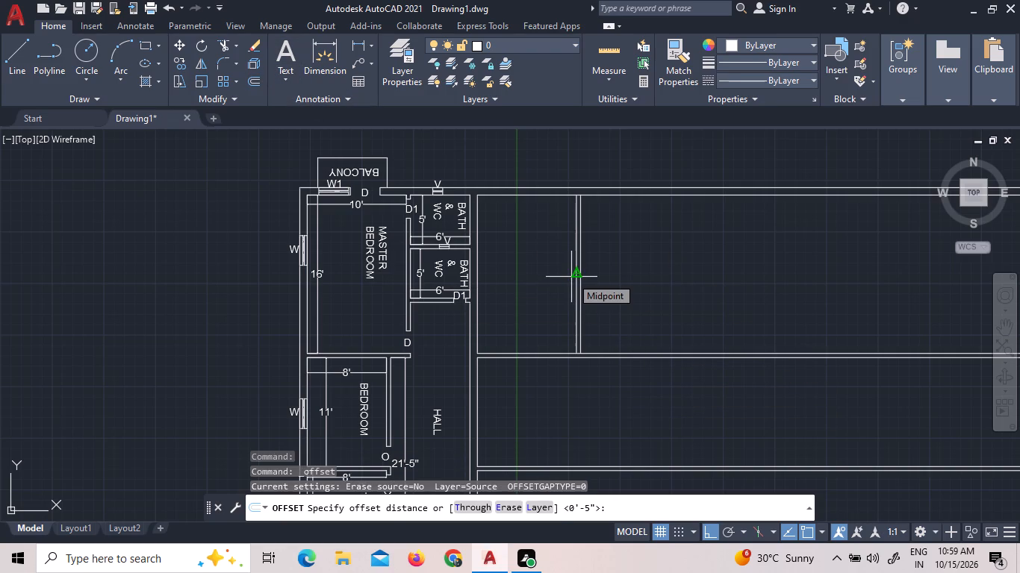
text(6')
key(Return)
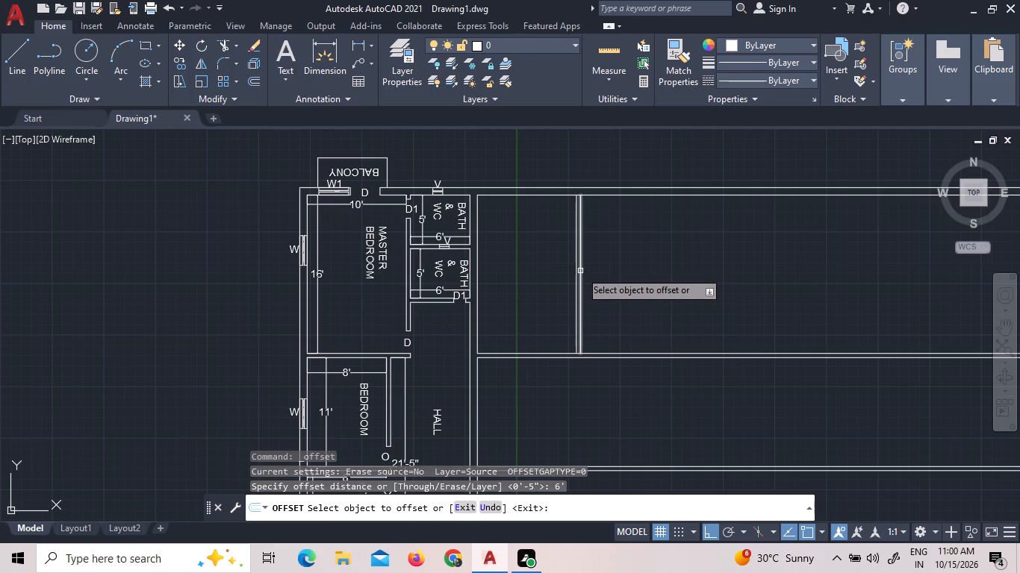
click(580, 271)
click(674, 281)
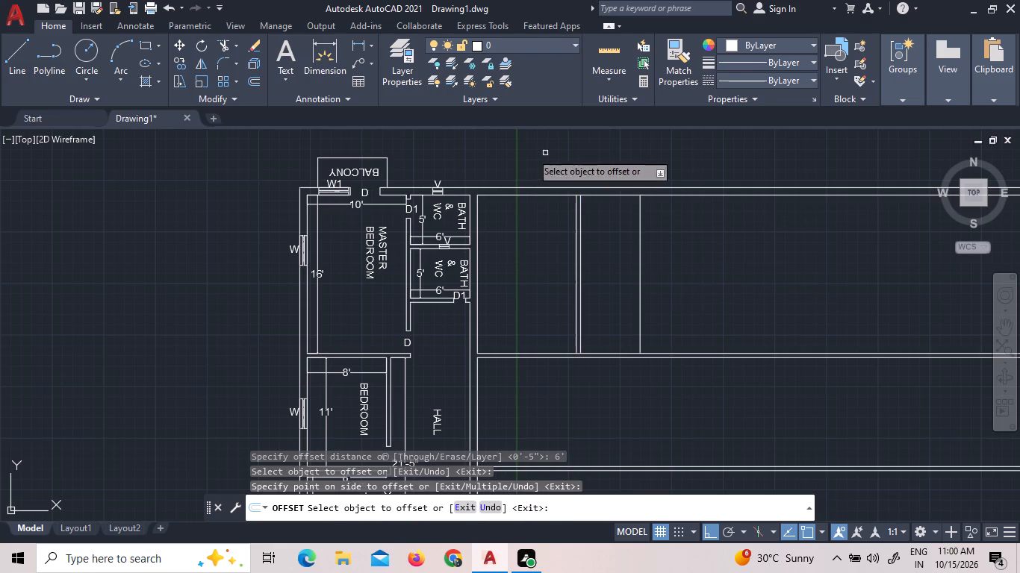
click(250, 79)
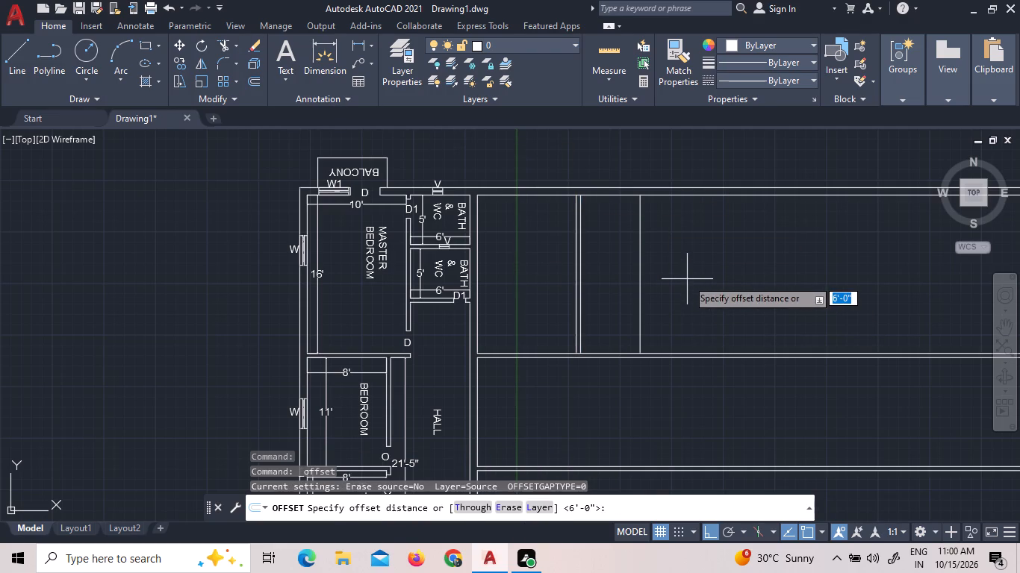
text(9")
key(Return)
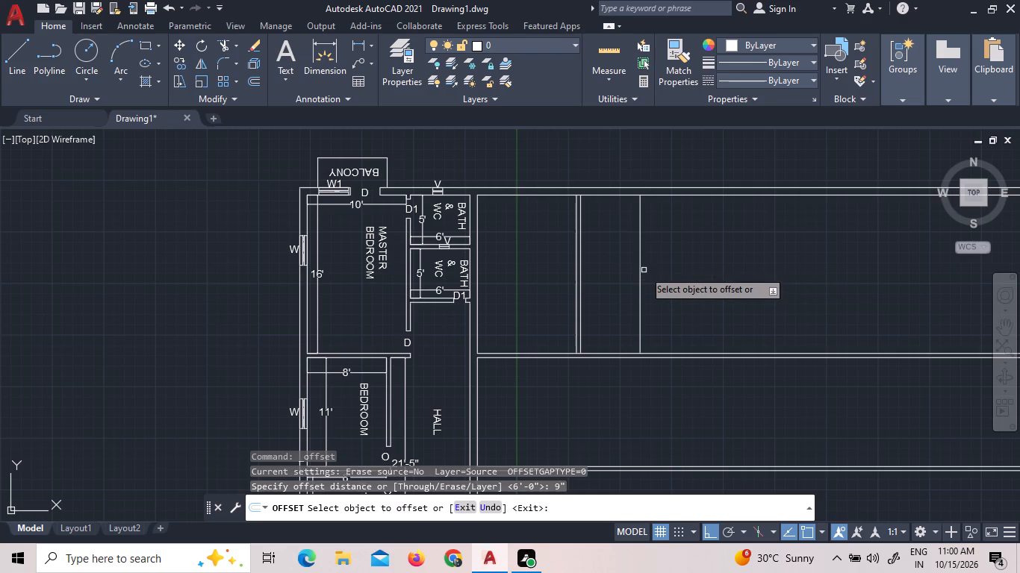
click(639, 270)
click(682, 273)
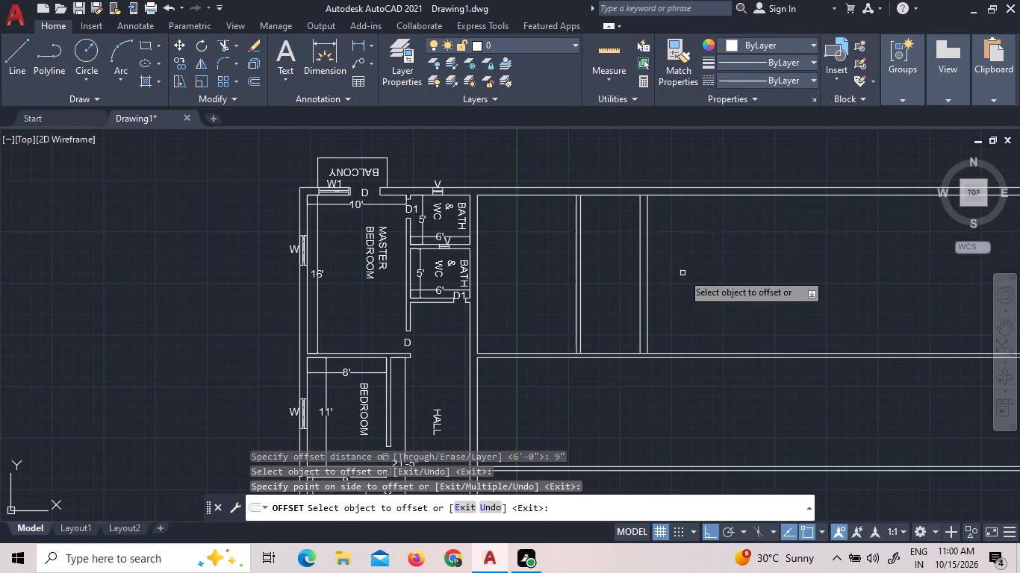
Offset the north wall's inner line 5' south across the north bay, and offset that copy 5" south for the first bathroom wall.
click(257, 79)
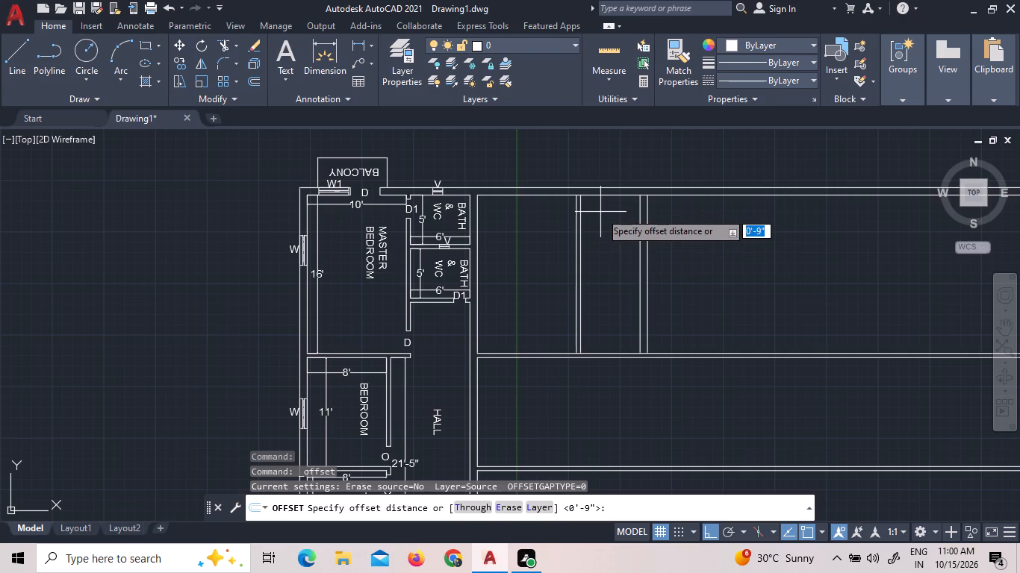
scroll(707, 219, up, 1)
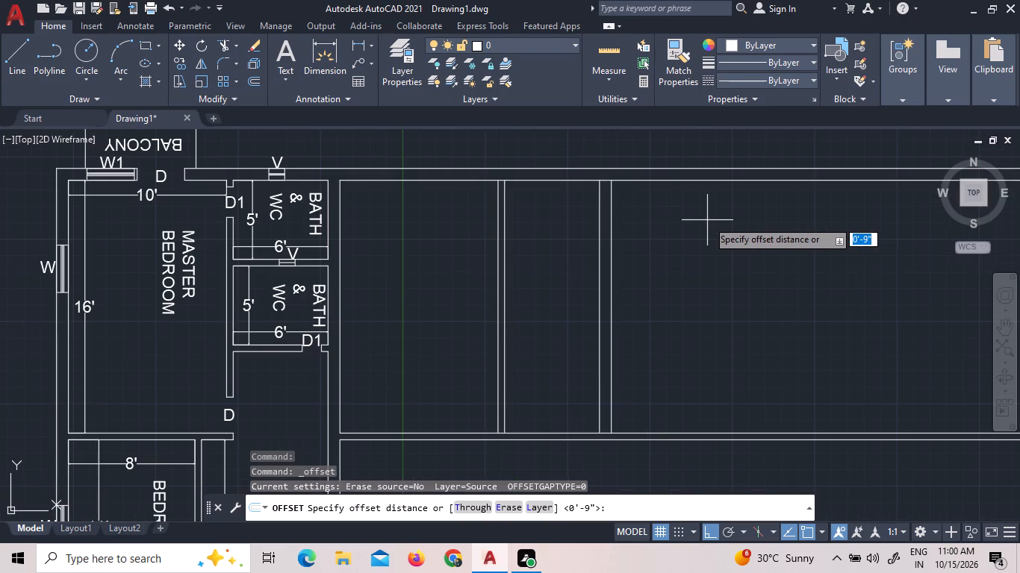
text(5')
key(Return)
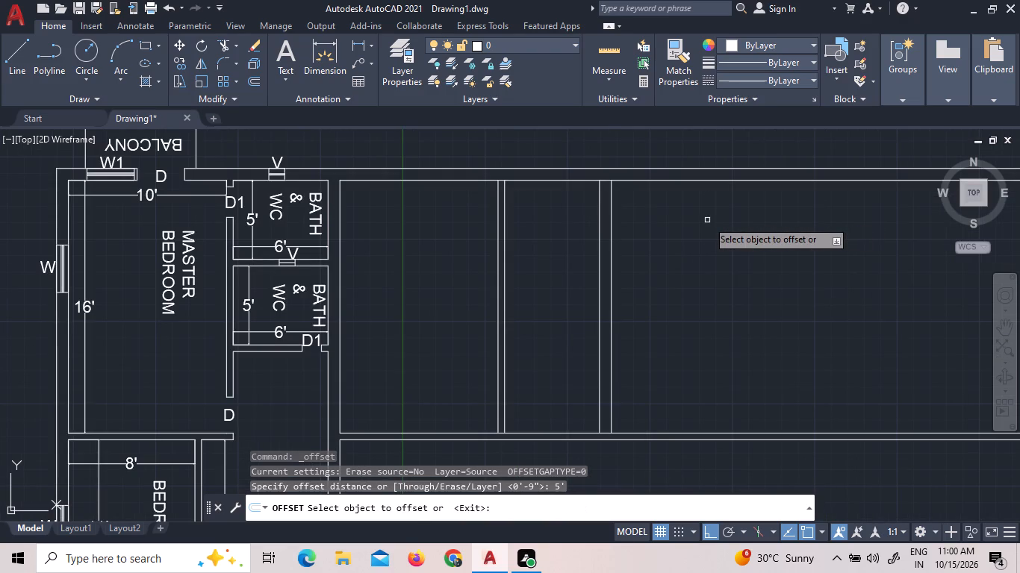
double_click(544, 181)
double_click(552, 213)
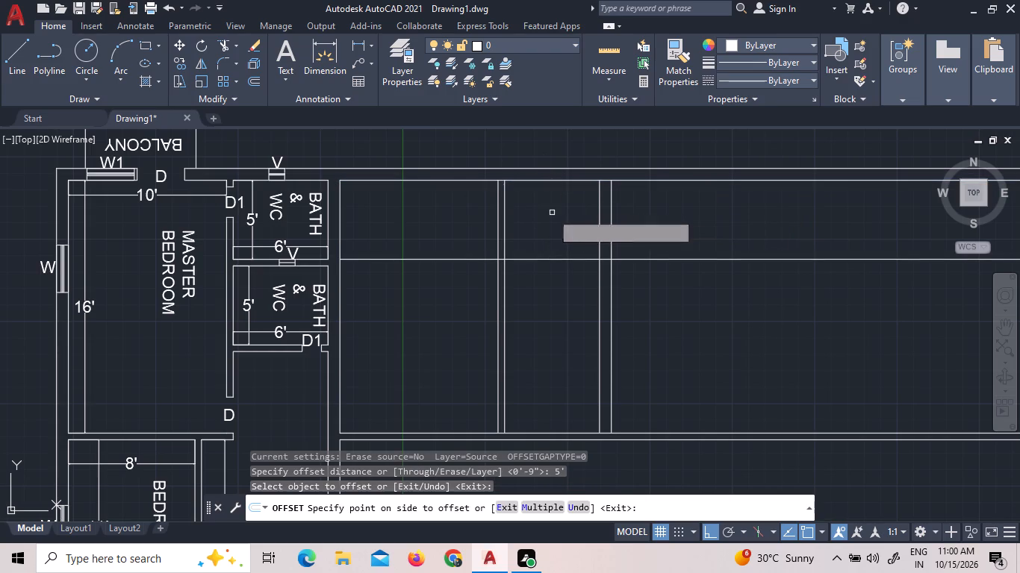
click(252, 84)
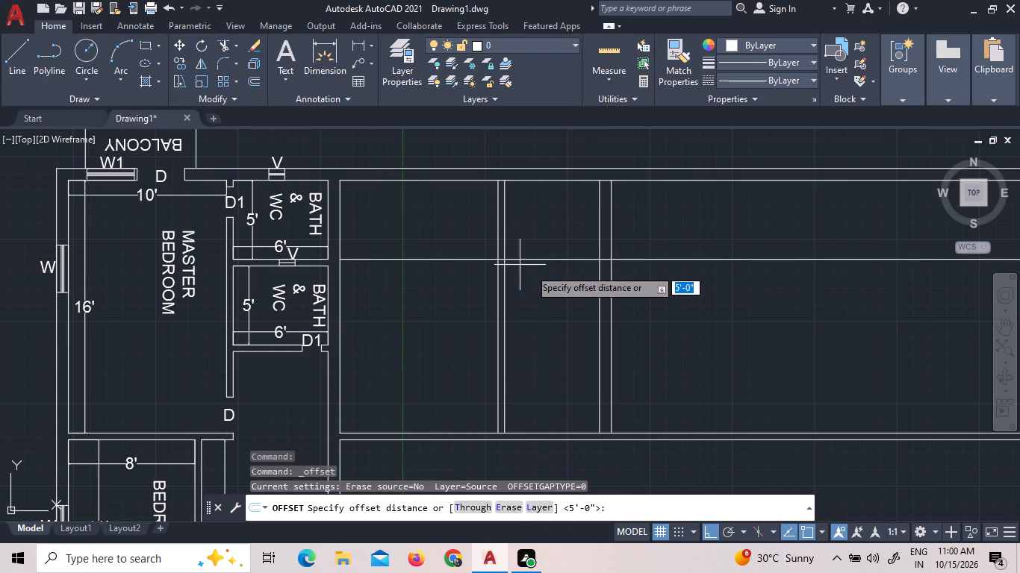
text(5")
key(Return)
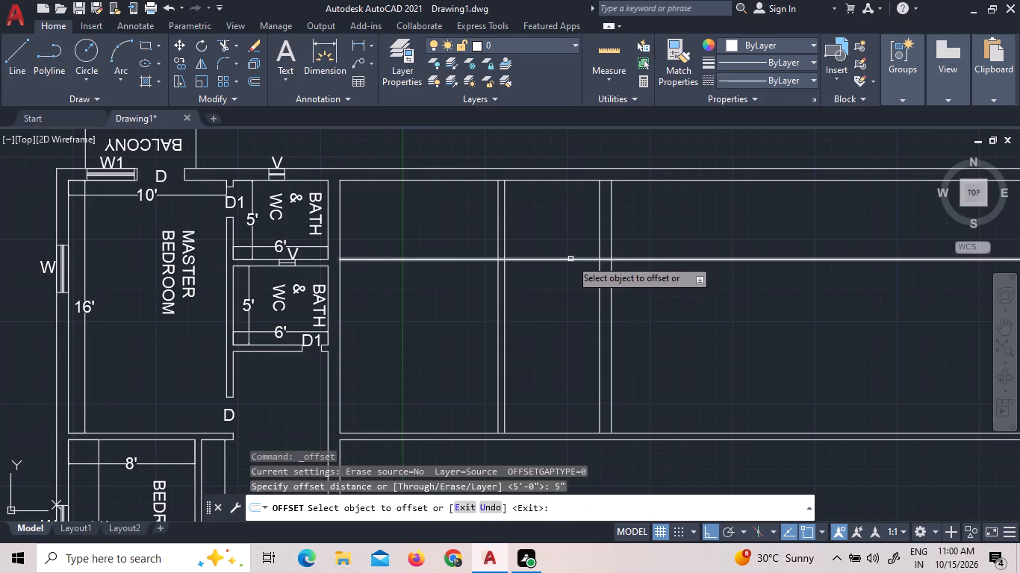
click(570, 259)
click(565, 279)
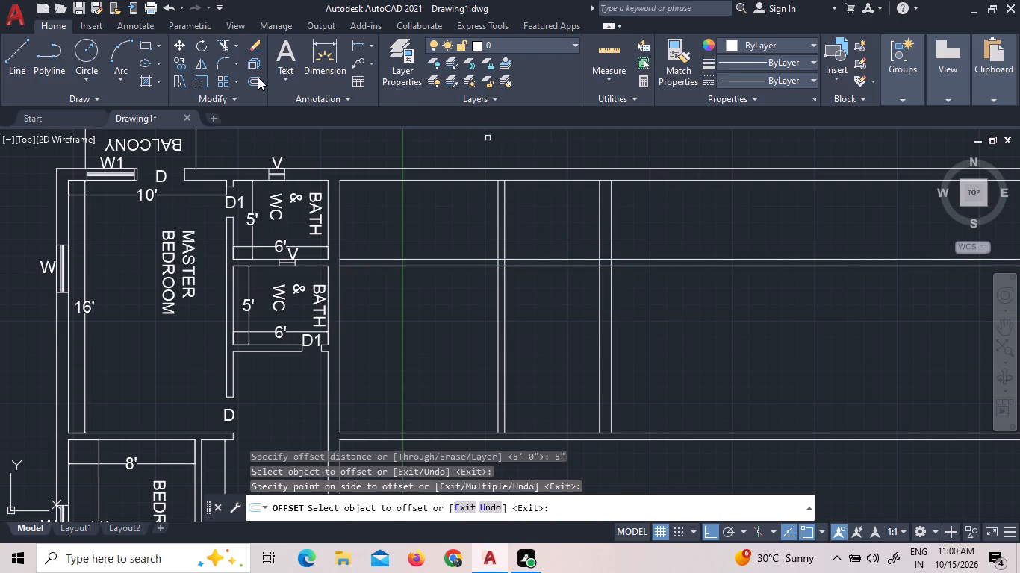
Offset the first bathroom wall's south line 5' south, and offset that copy 5" south for the second bathroom wall.
click(258, 77)
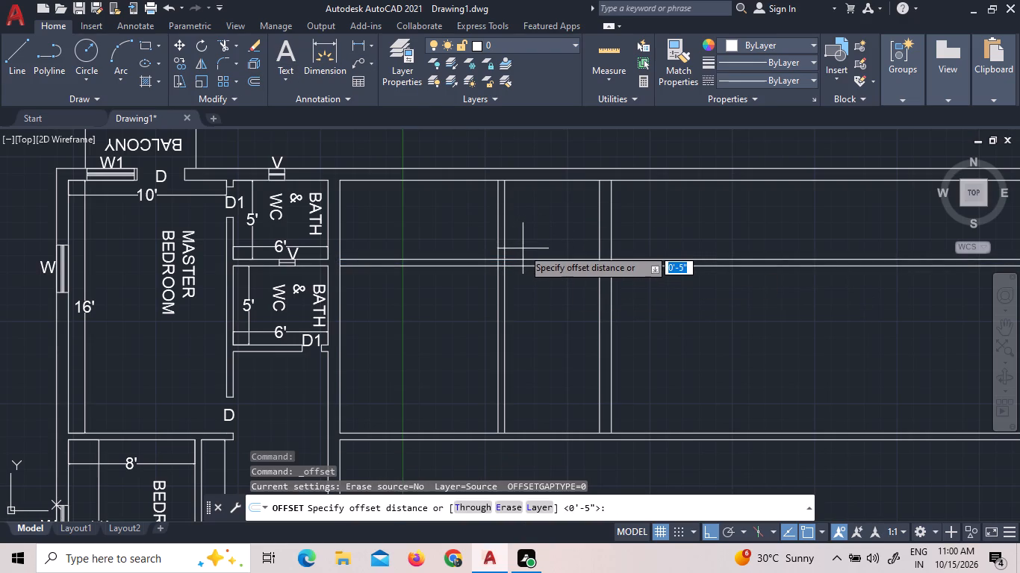
text(5')
key(Return)
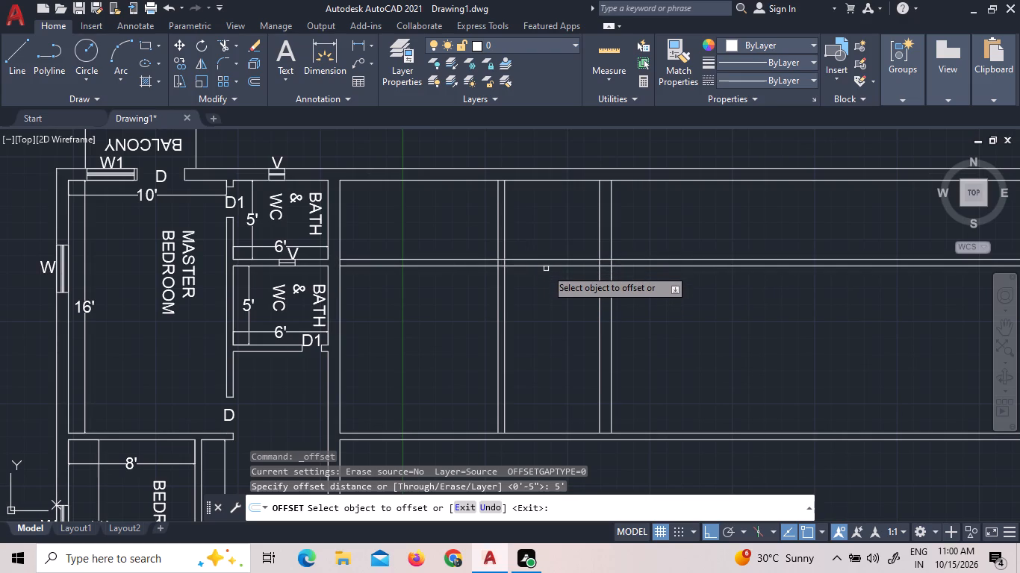
click(546, 268)
click(549, 304)
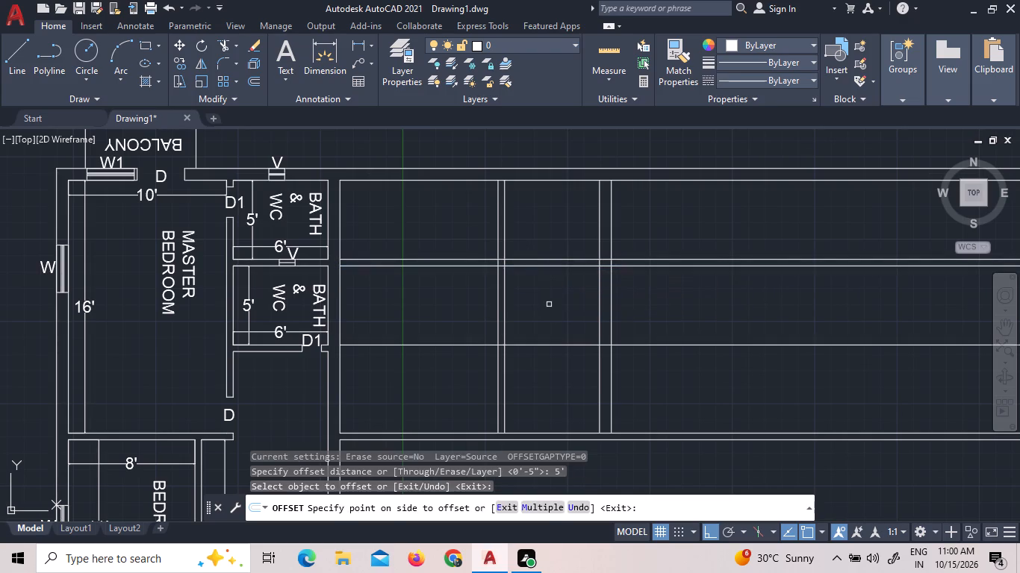
click(258, 80)
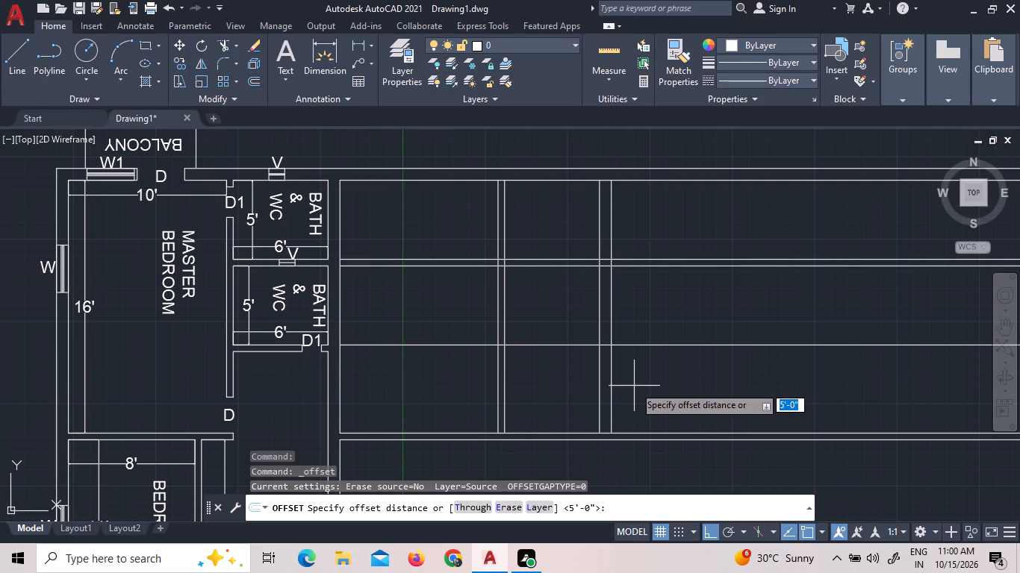
text(5")
key(Return)
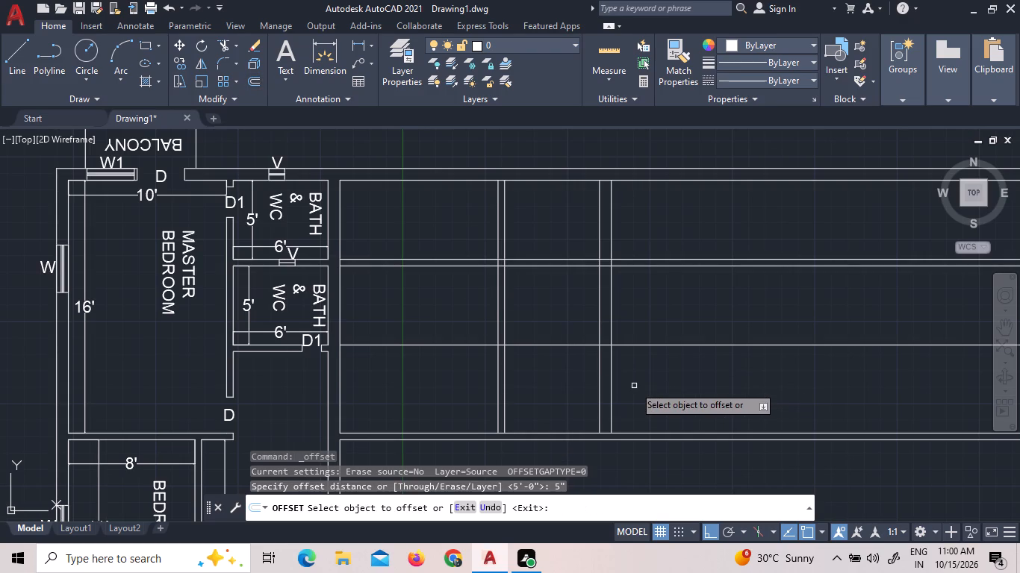
click(555, 346)
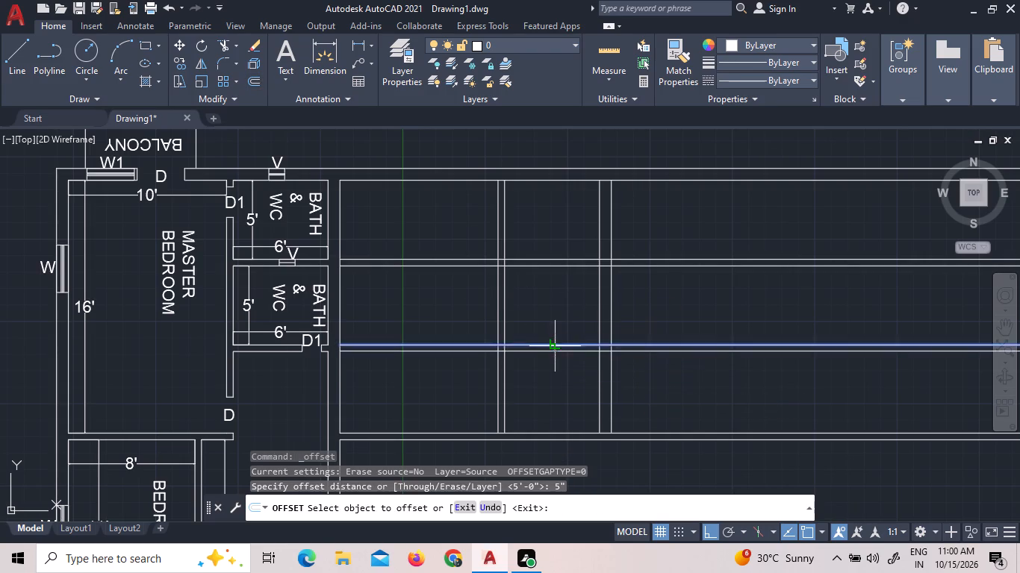
click(556, 363)
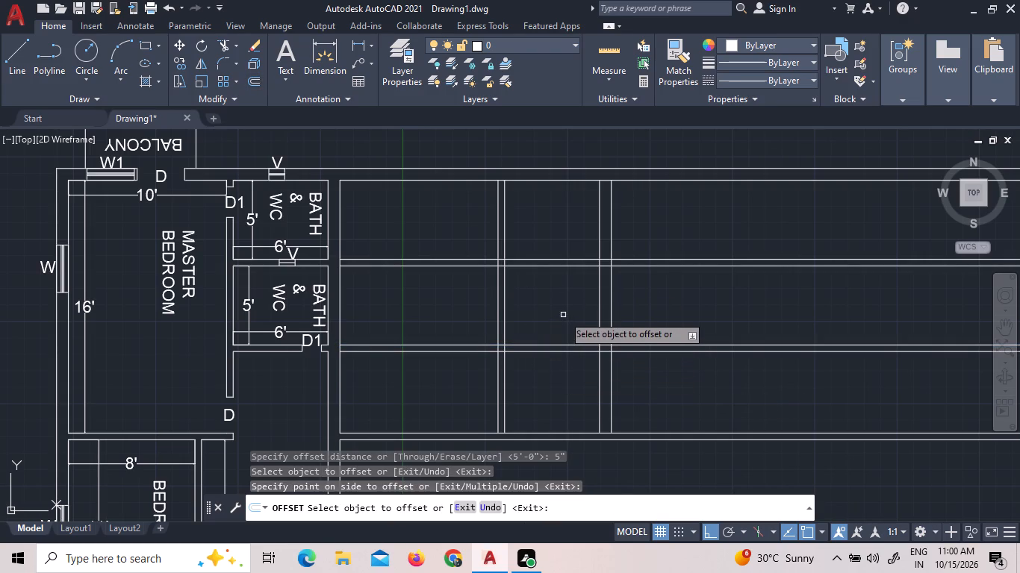
Offset the party wall's east line 8' east in the middle bay beside the bedroom, and offset that copy 5" east to form a partition.
scroll(563, 310, down, 2)
scroll(575, 378, down, 1)
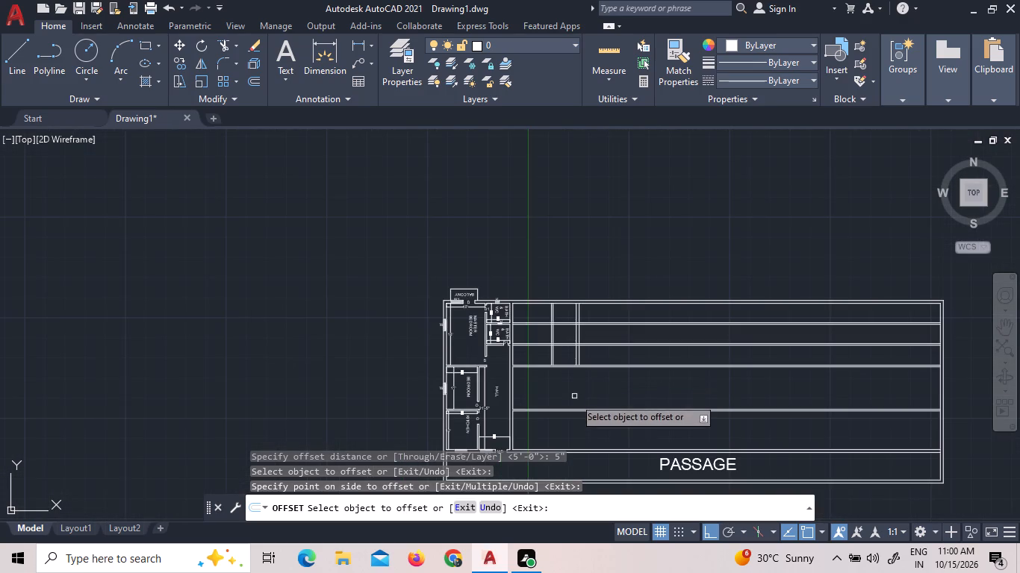
scroll(568, 431, up, 3)
scroll(563, 411, down, 1)
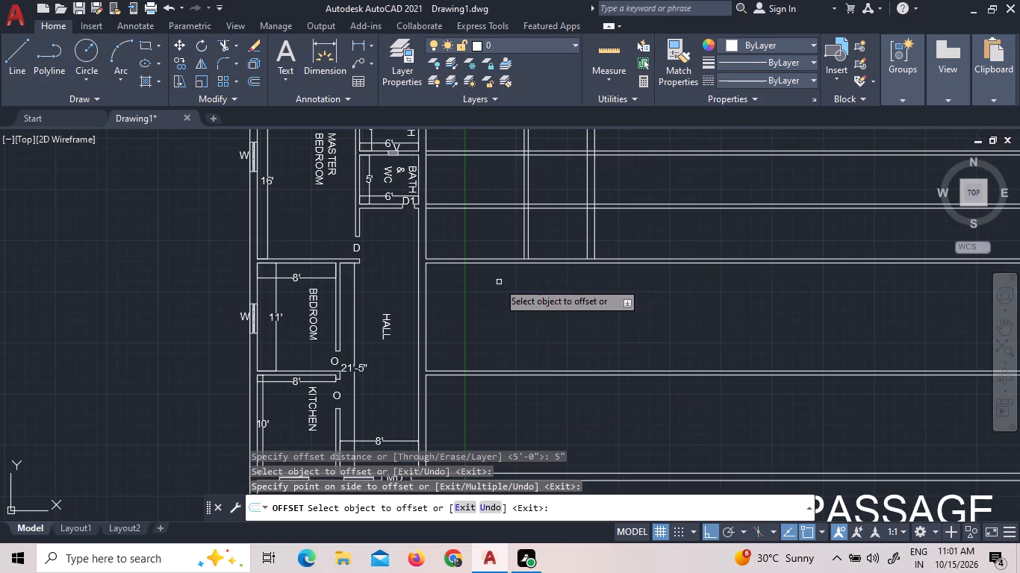
scroll(494, 277, up, 1)
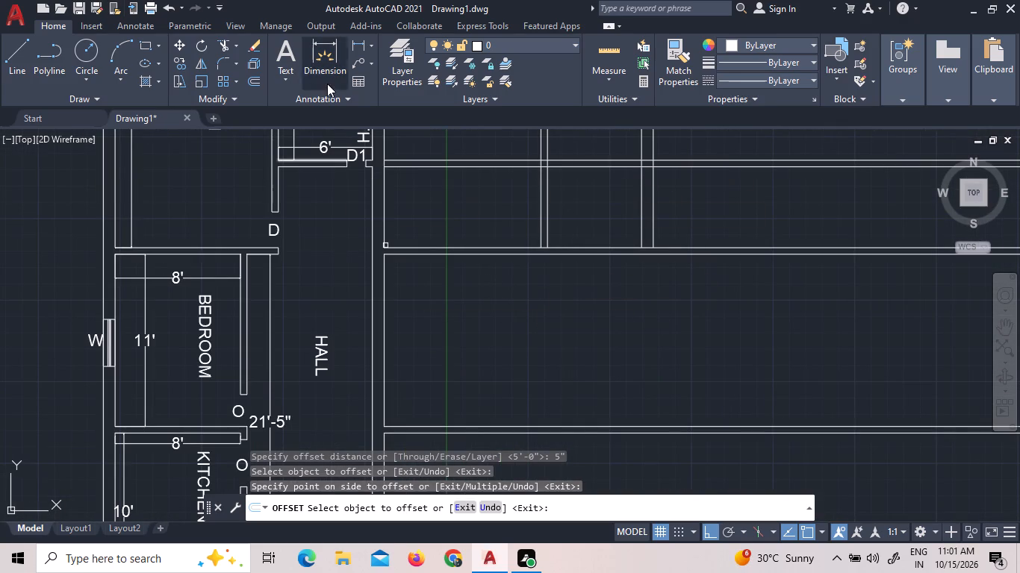
click(257, 87)
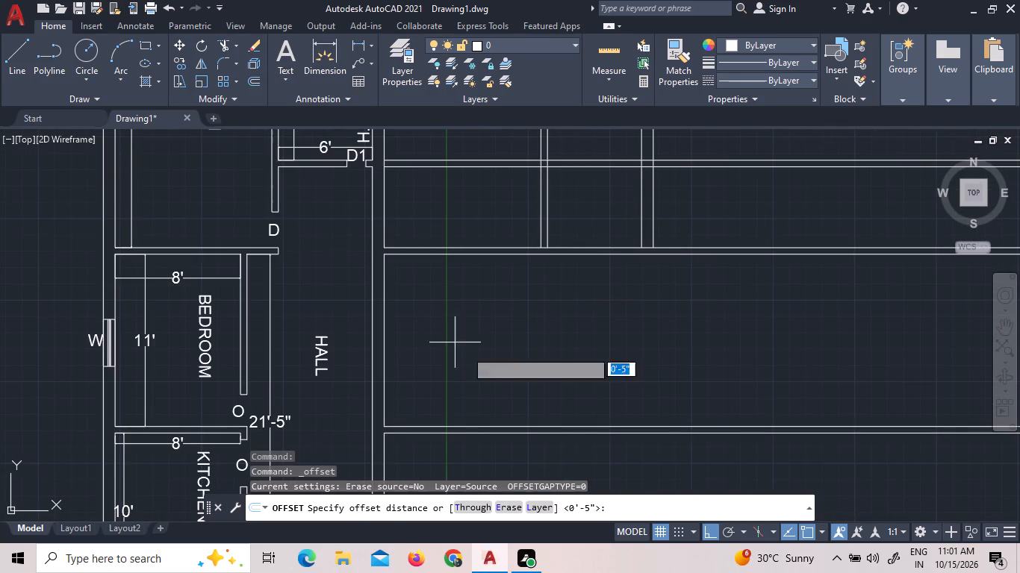
text(8')
key(Return)
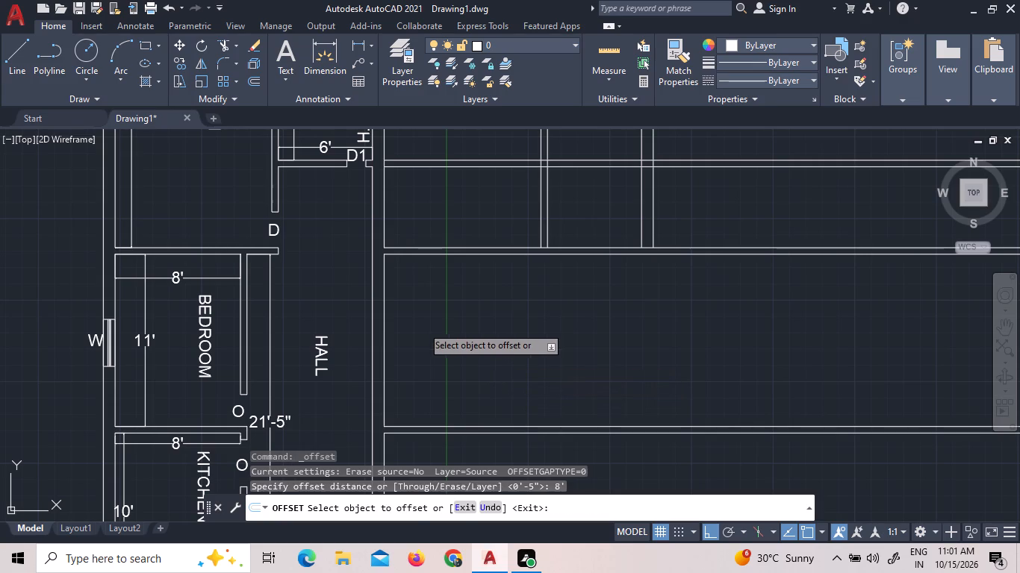
click(385, 294)
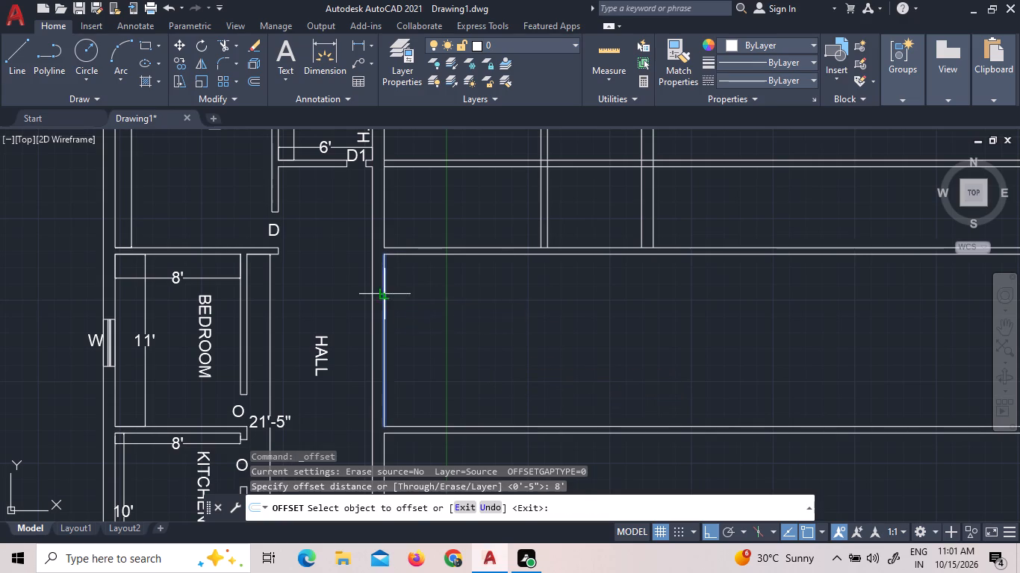
click(450, 304)
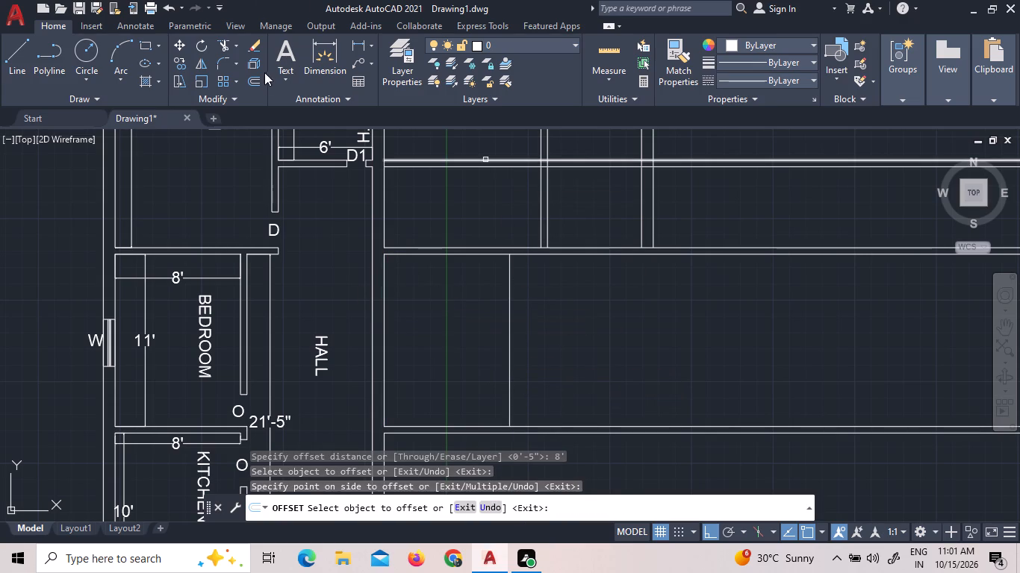
click(251, 78)
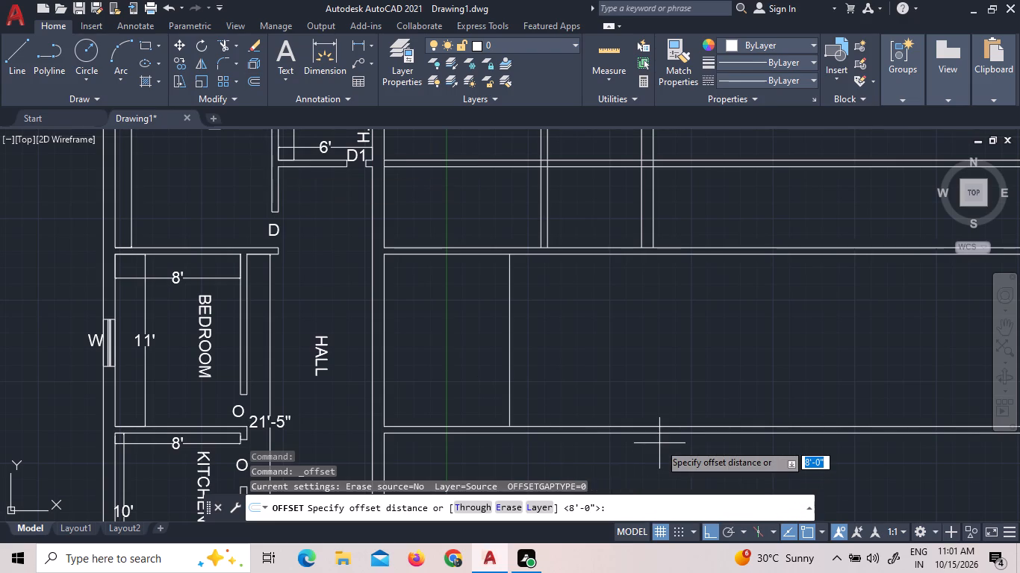
text(5")
key(Return)
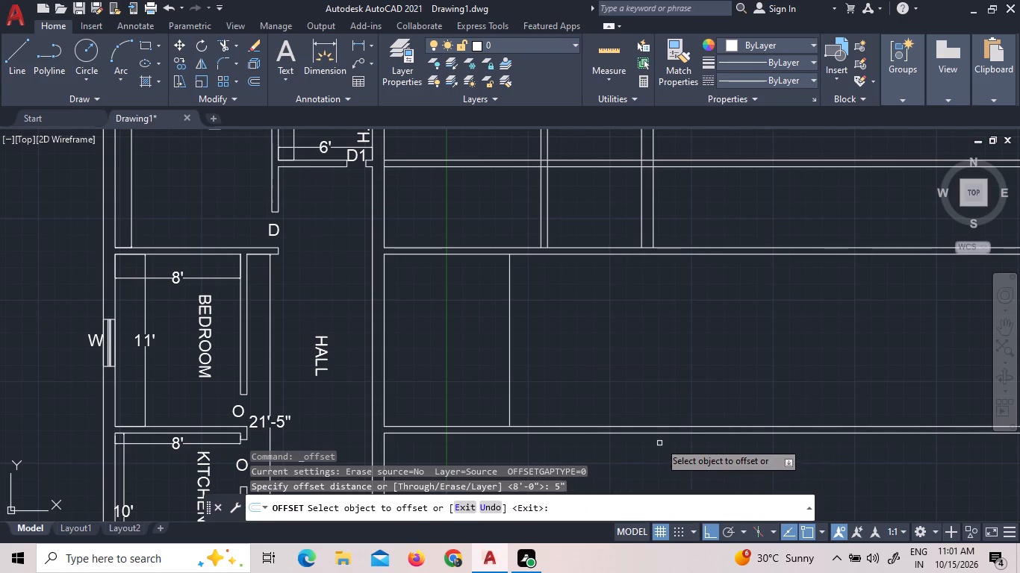
click(510, 328)
click(524, 327)
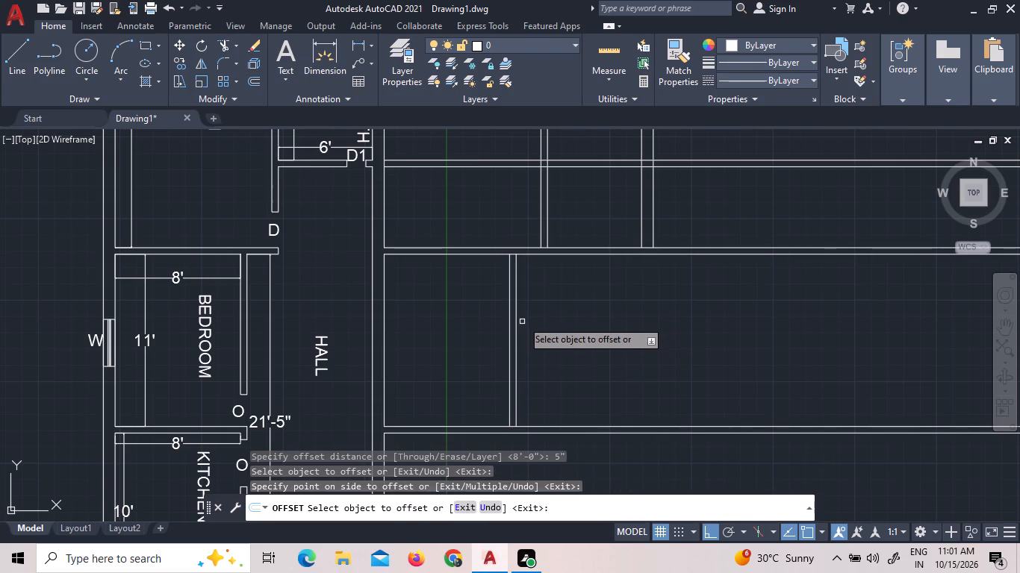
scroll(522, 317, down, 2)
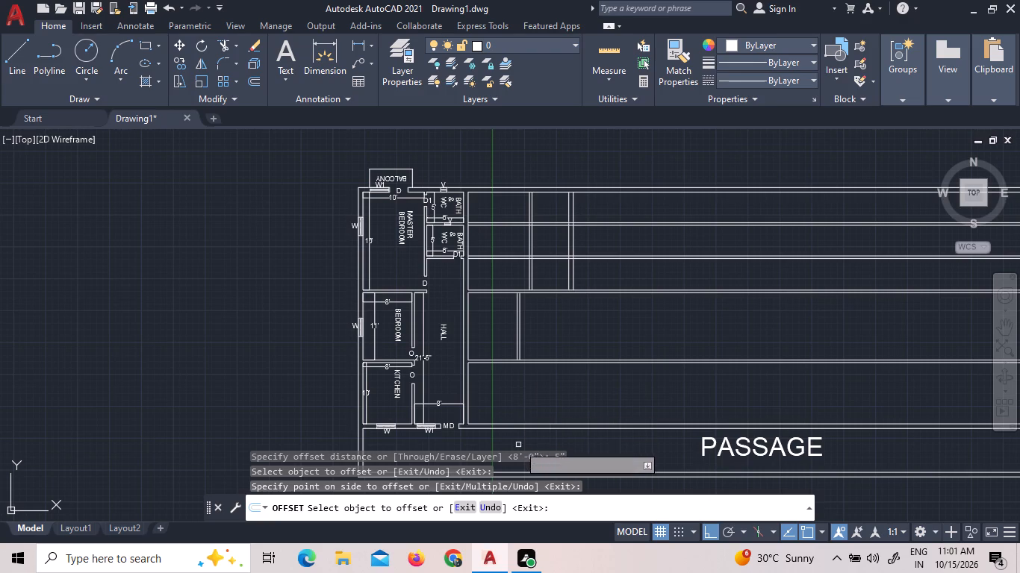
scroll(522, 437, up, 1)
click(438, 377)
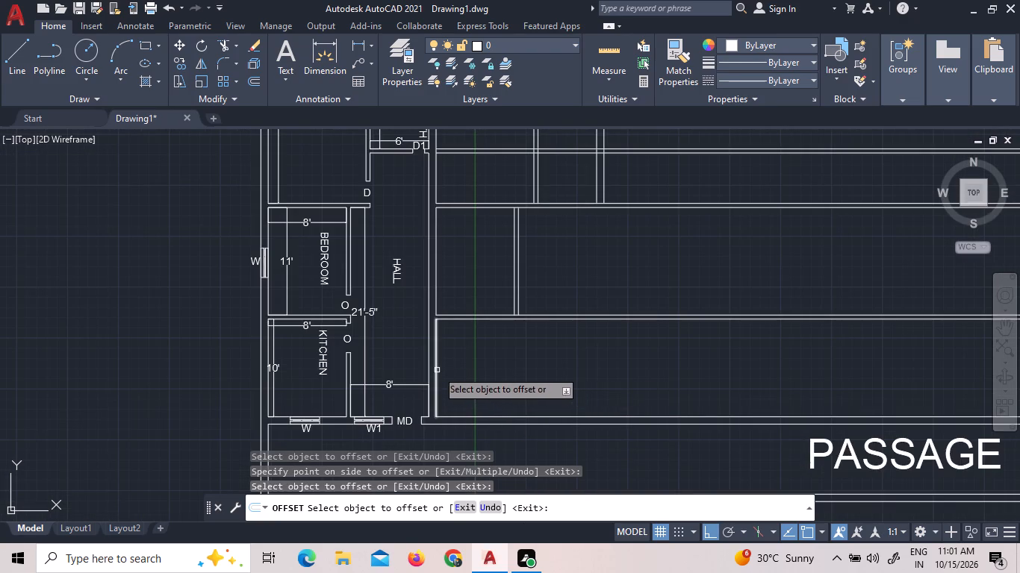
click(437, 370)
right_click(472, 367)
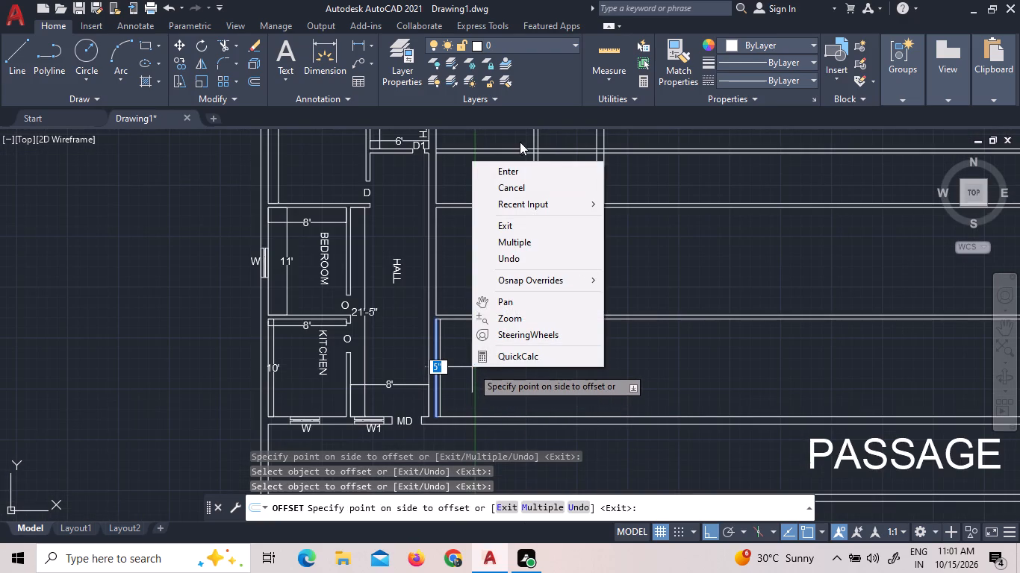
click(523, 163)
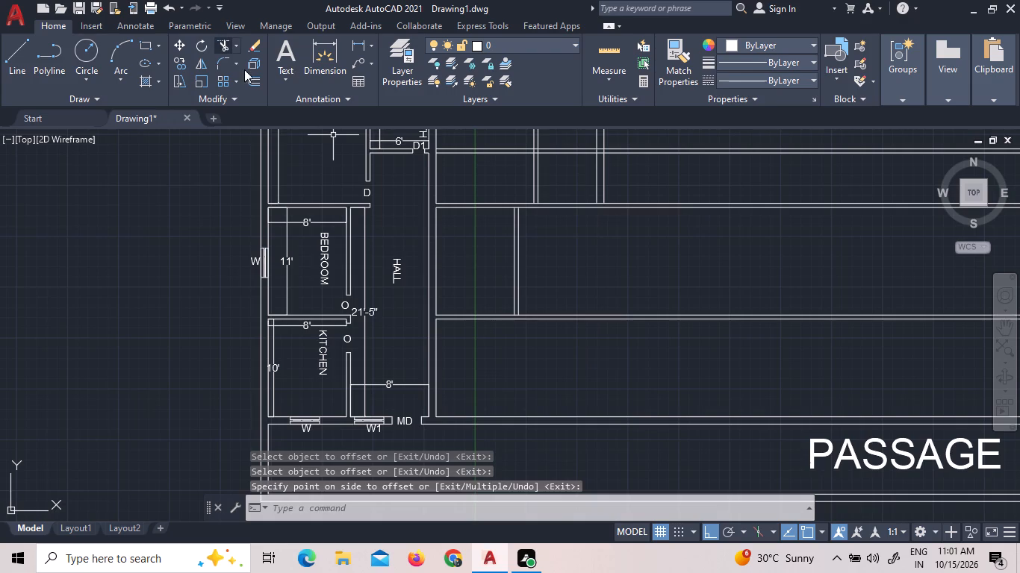
Offset the party wall's east line 8' east in the south bay beside the kitchen, and offset that copy 5" east to form a partition.
click(254, 83)
text(8')
key(Return)
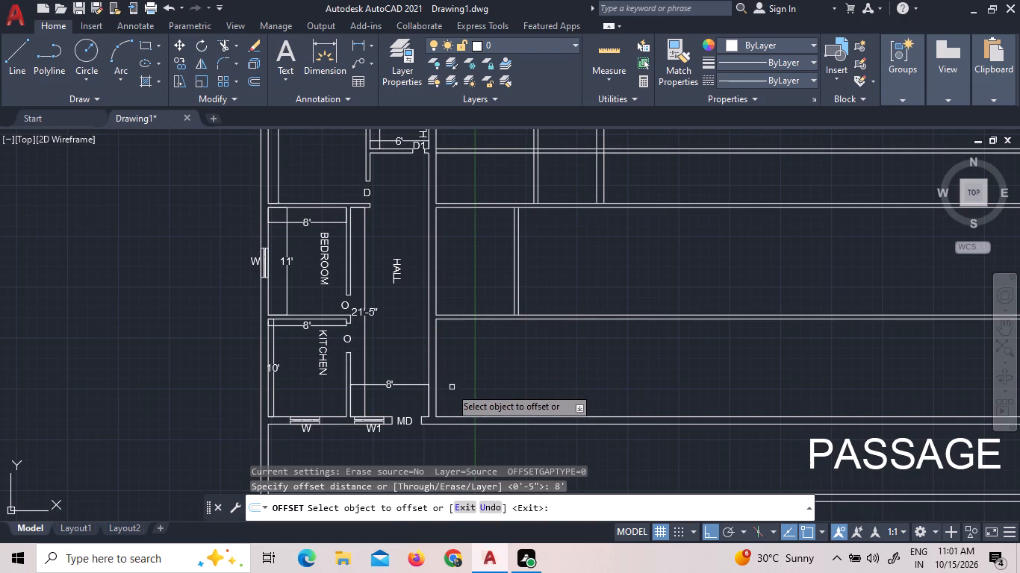
double_click(435, 380)
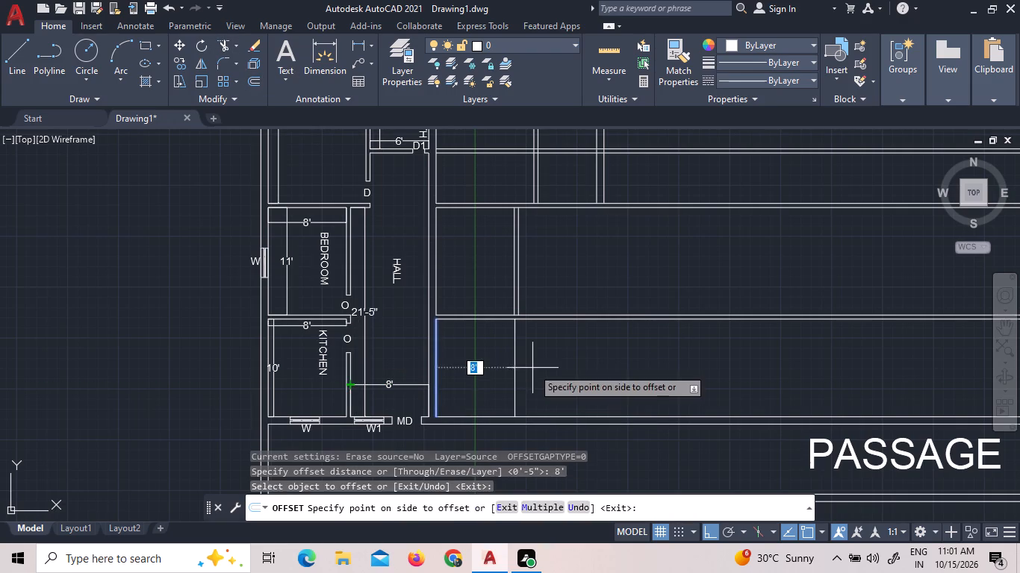
click(532, 368)
click(254, 84)
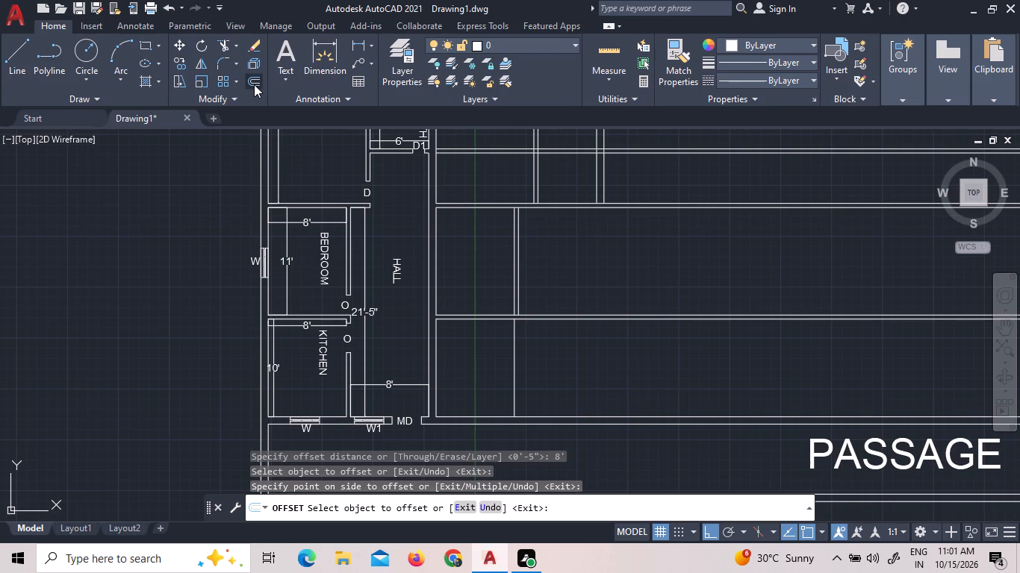
text(5")
key(Return)
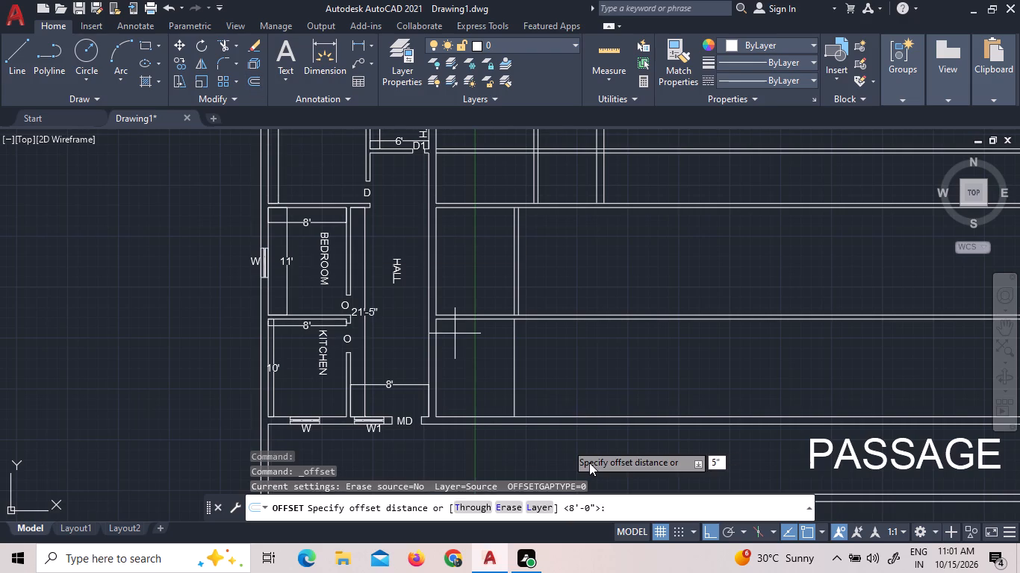
double_click(516, 357)
click(526, 357)
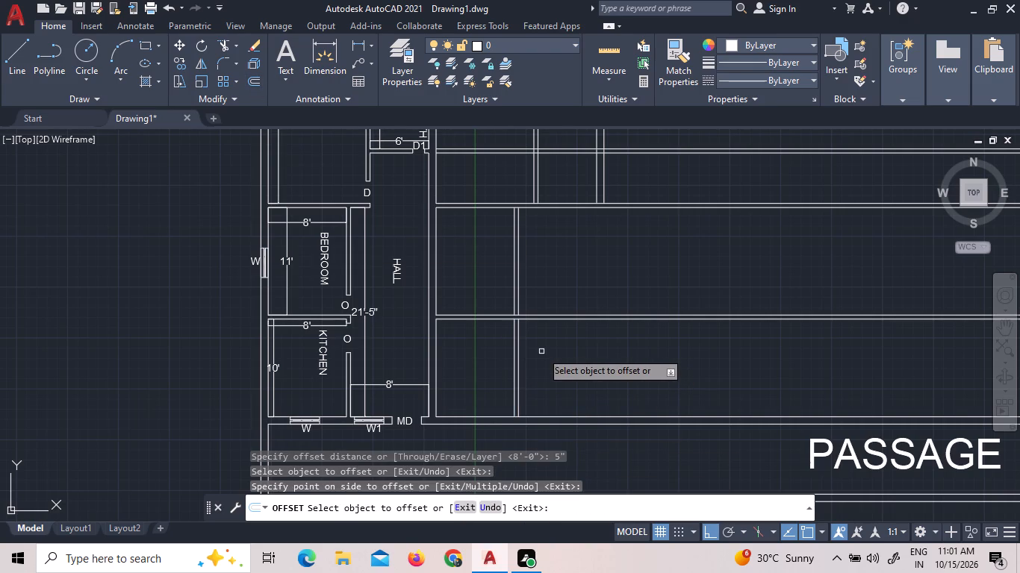
scroll(541, 351, down, 1)
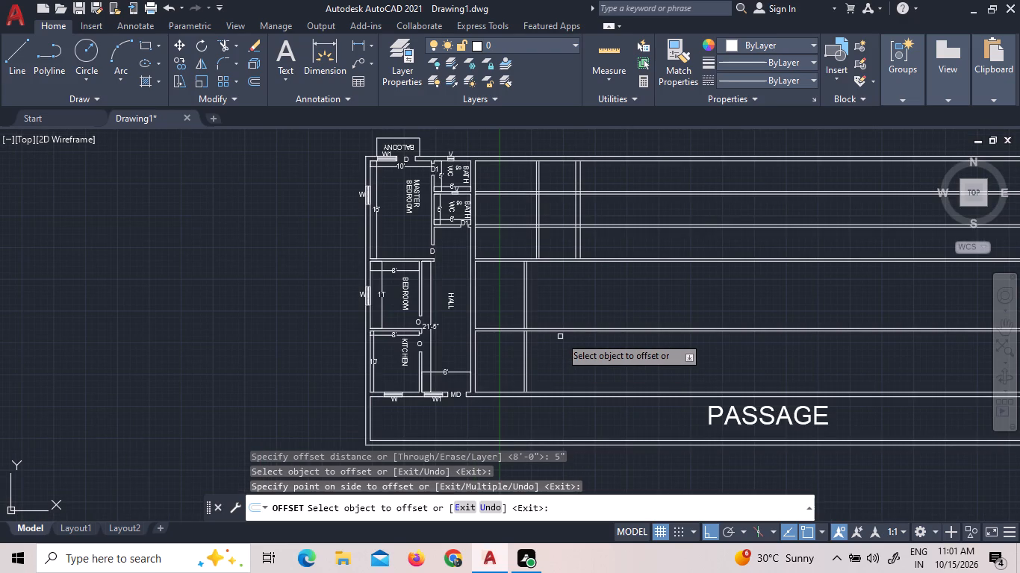
scroll(559, 256, up, 2)
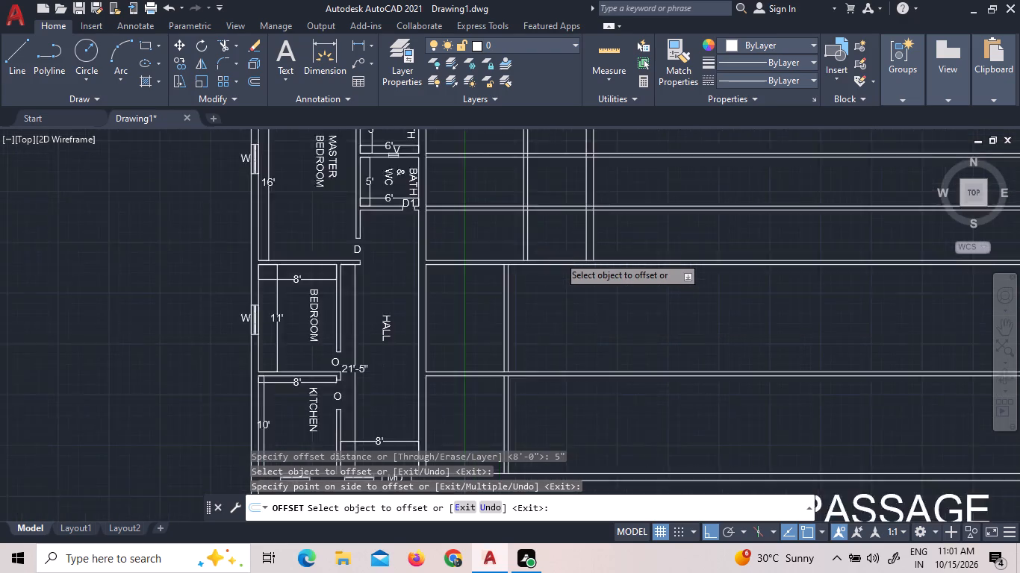
right_click(672, 229)
click(685, 237)
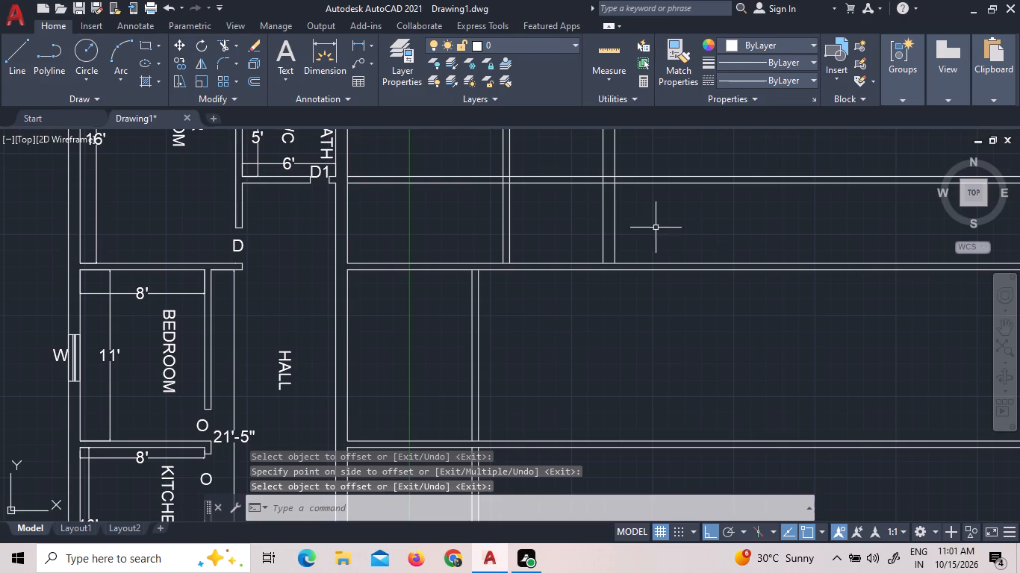
Extend both lines of the new unit wall south from the north bay, across the middle bay, to the wall dividing it from the south bay.
right_click(458, 242)
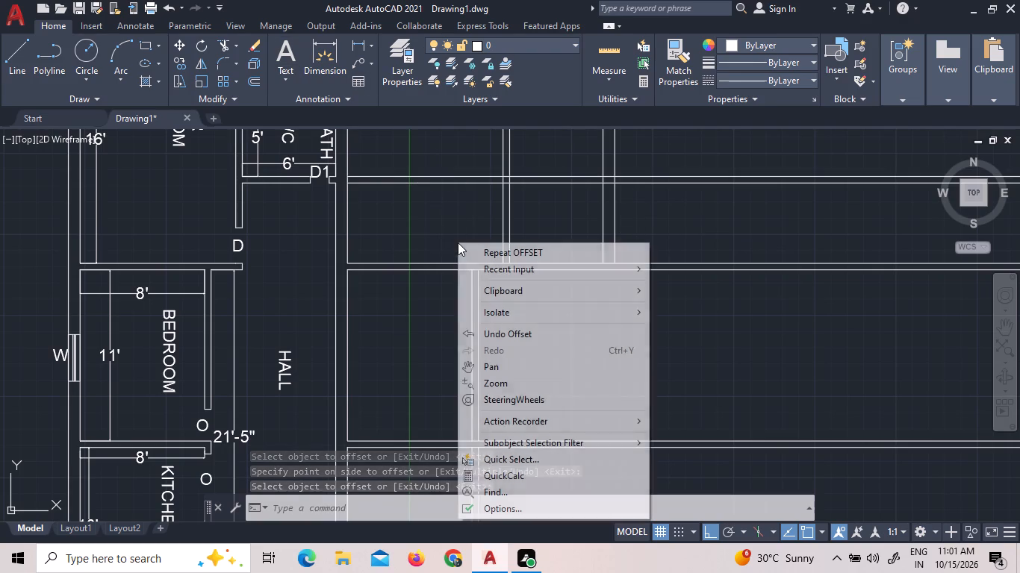
click(498, 271)
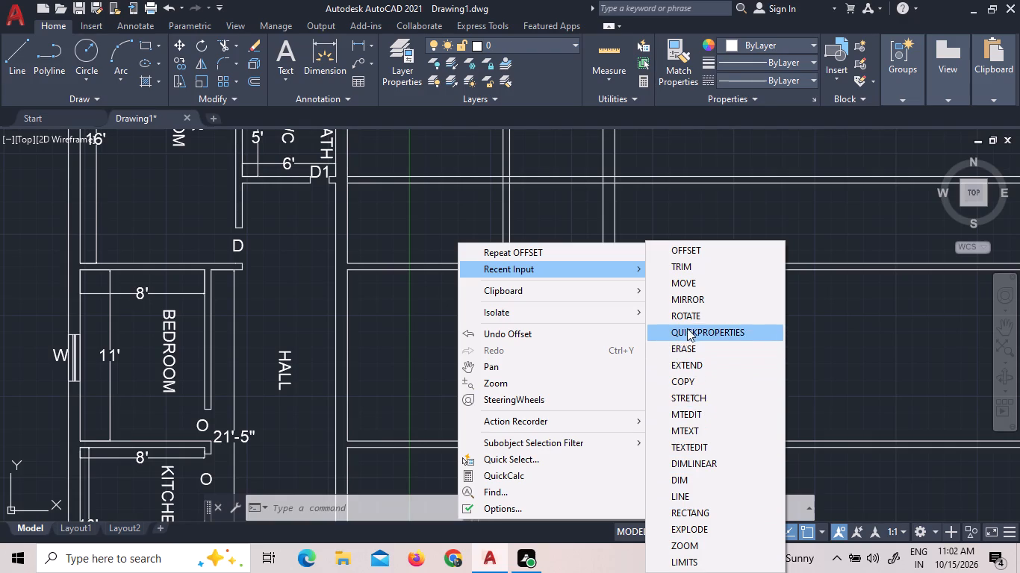
click(698, 363)
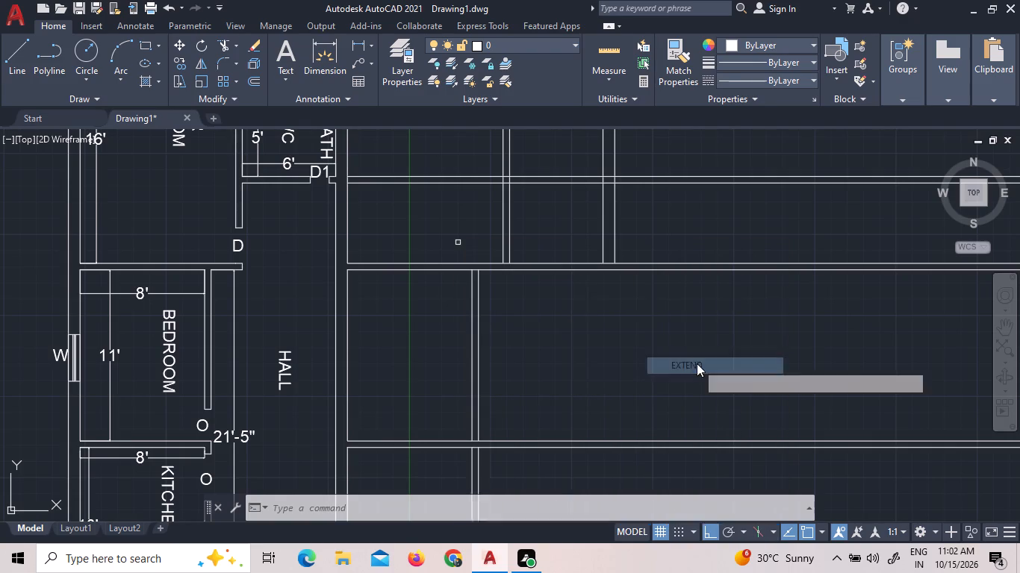
click(653, 248)
double_click(581, 242)
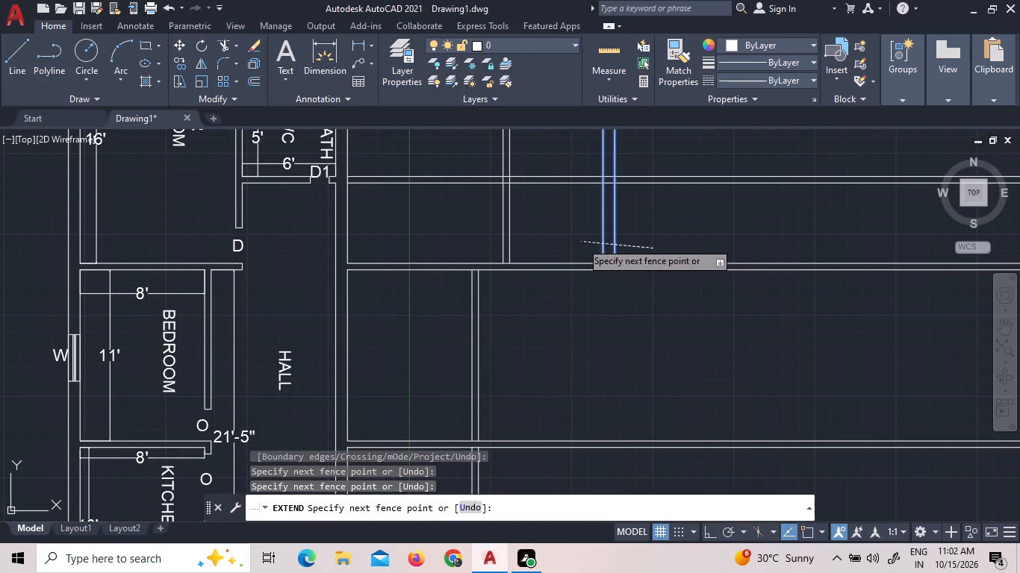
click(635, 241)
click(578, 239)
click(647, 237)
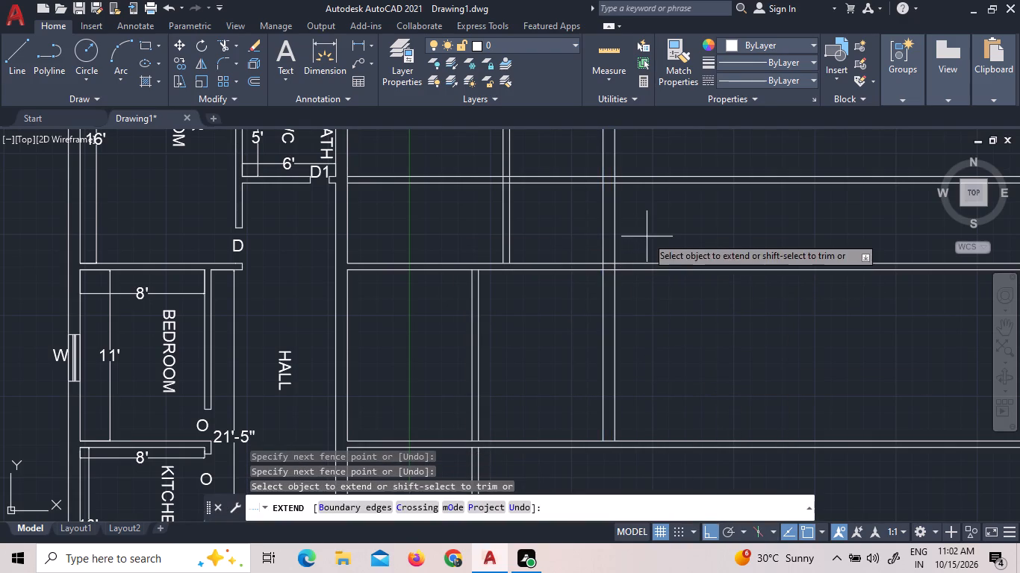
click(580, 235)
click(655, 235)
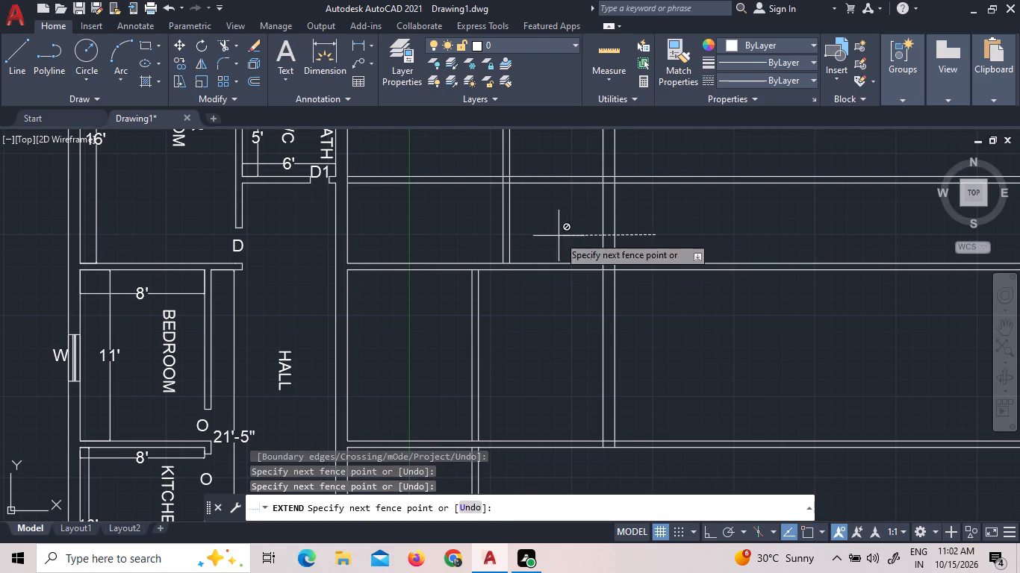
click(582, 230)
click(689, 427)
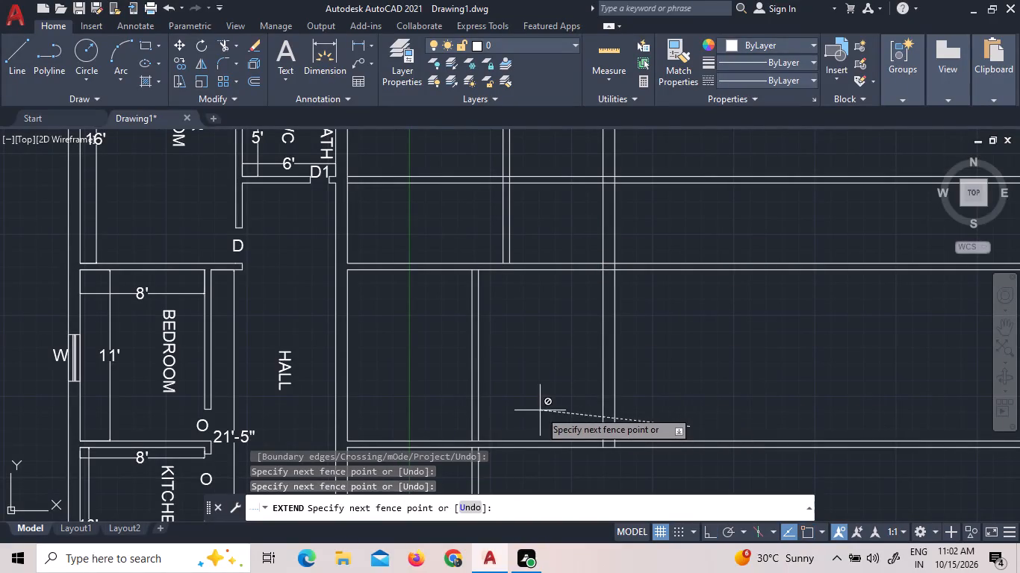
click(556, 391)
Extend both lines of the new unit wall south across the south bay to the outer line of the passage wall.
scroll(566, 390, down, 2)
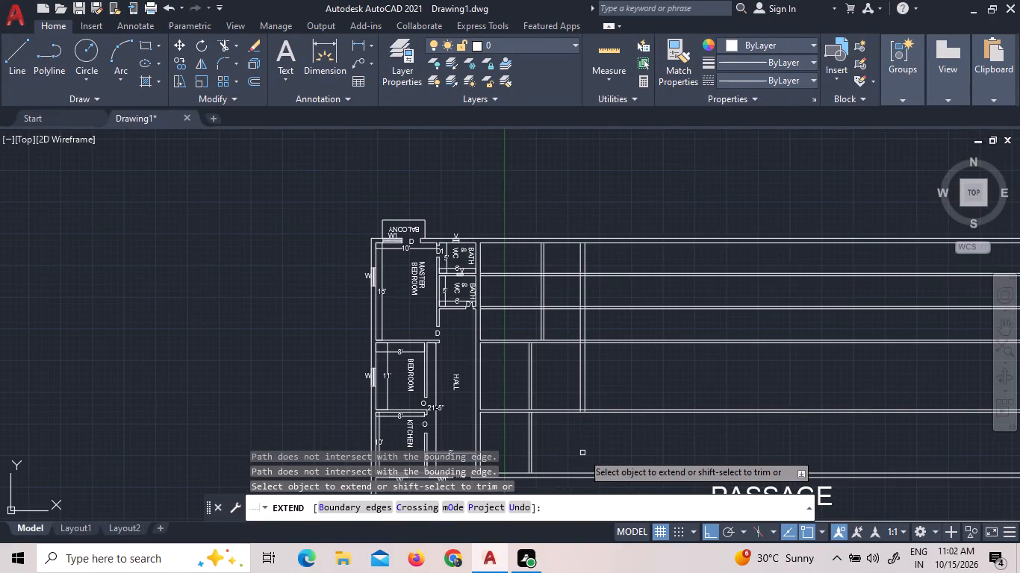
scroll(588, 441, down, 1)
scroll(587, 426, up, 2)
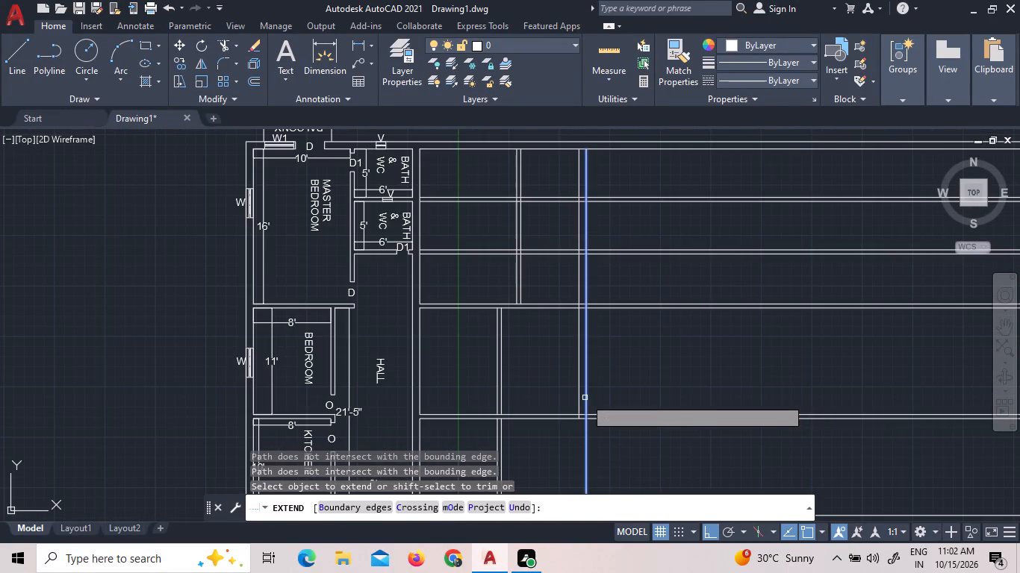
click(585, 398)
click(580, 398)
scroll(615, 383, down, 1)
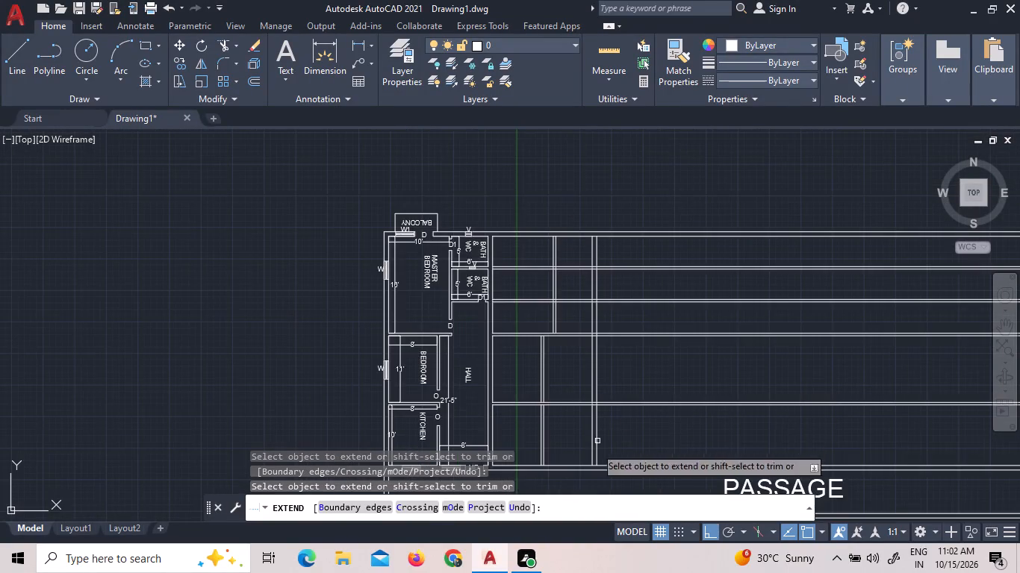
scroll(568, 484, up, 3)
click(665, 375)
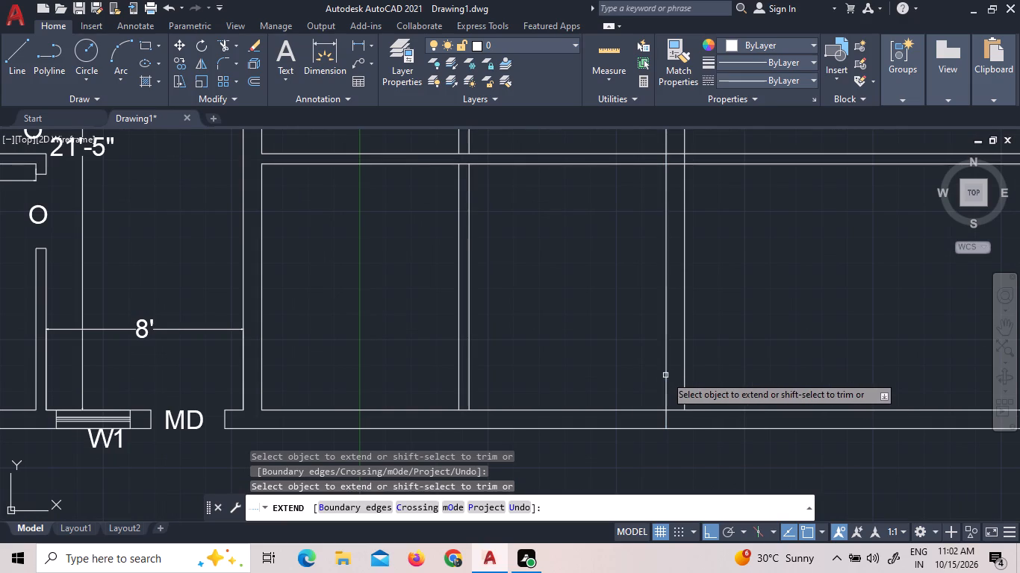
click(685, 384)
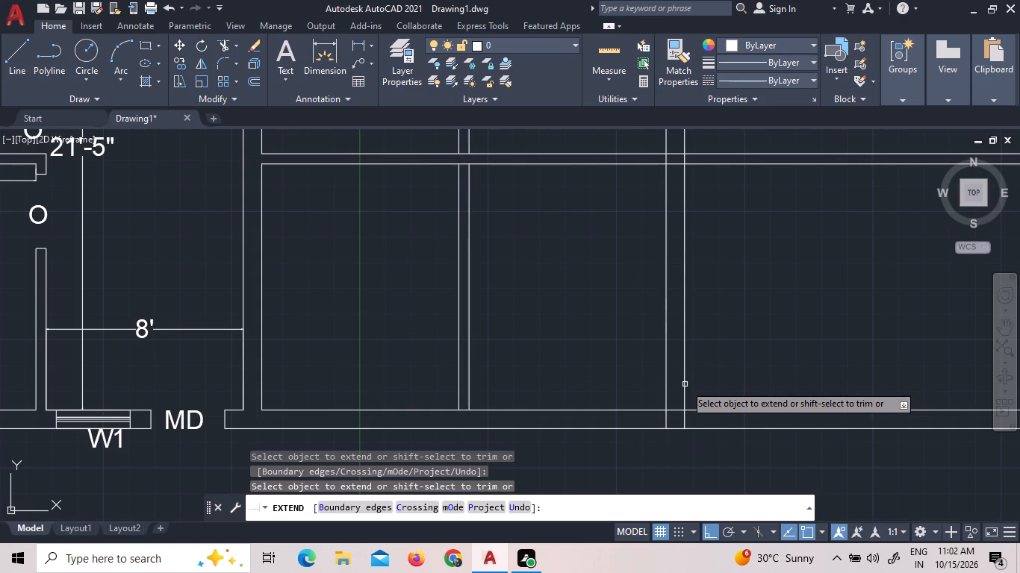
scroll(685, 382, down, 4)
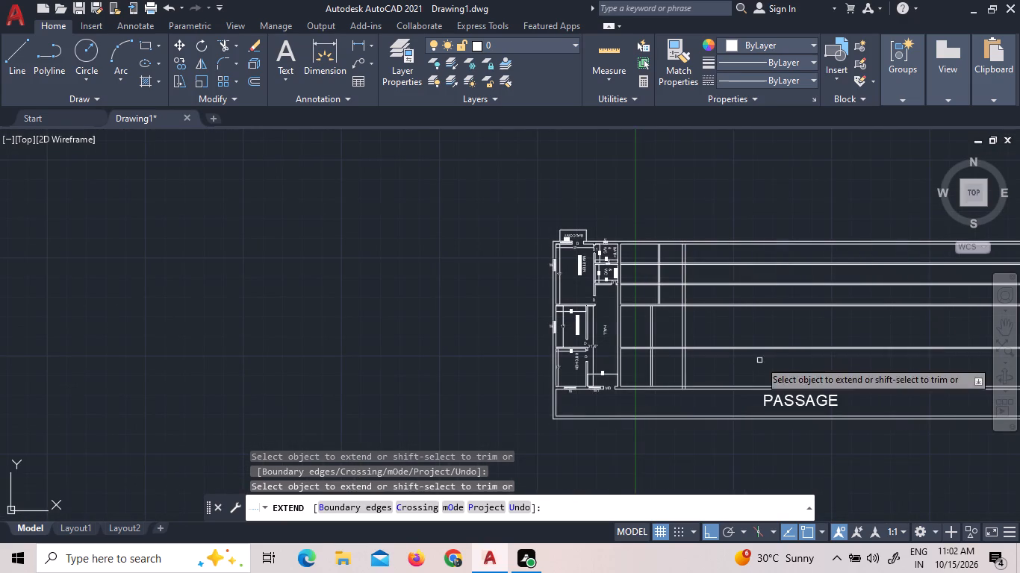
Trim both lines of the upper bath wall between the party wall and the north-bay partition.
right_click(740, 214)
click(768, 217)
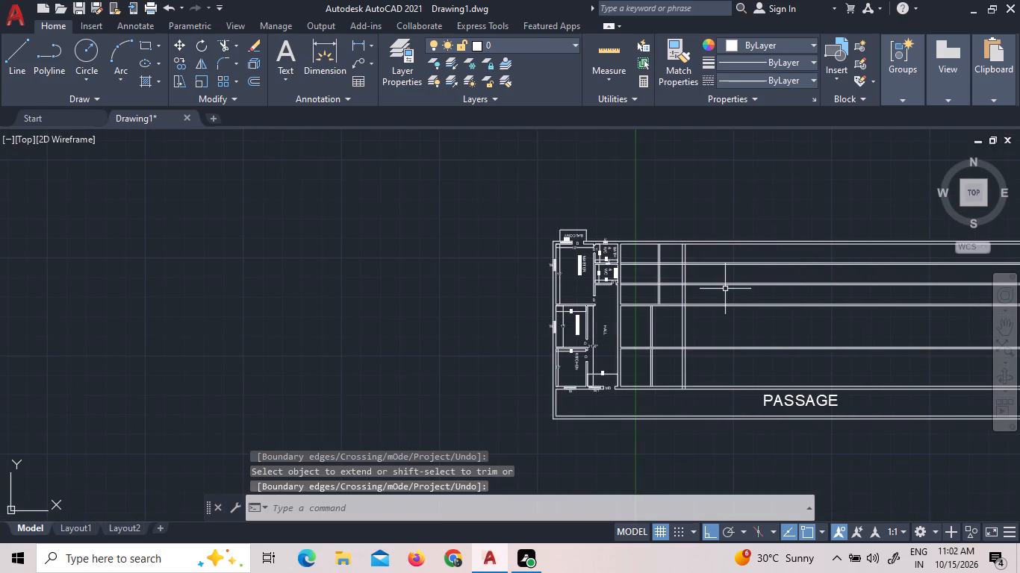
scroll(721, 293, up, 2)
scroll(527, 187, up, 2)
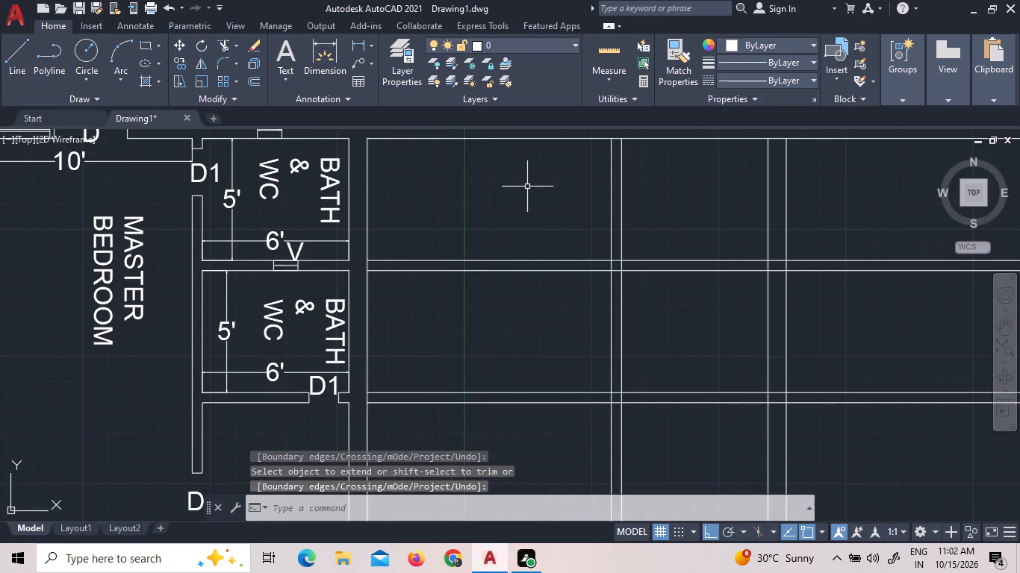
click(229, 43)
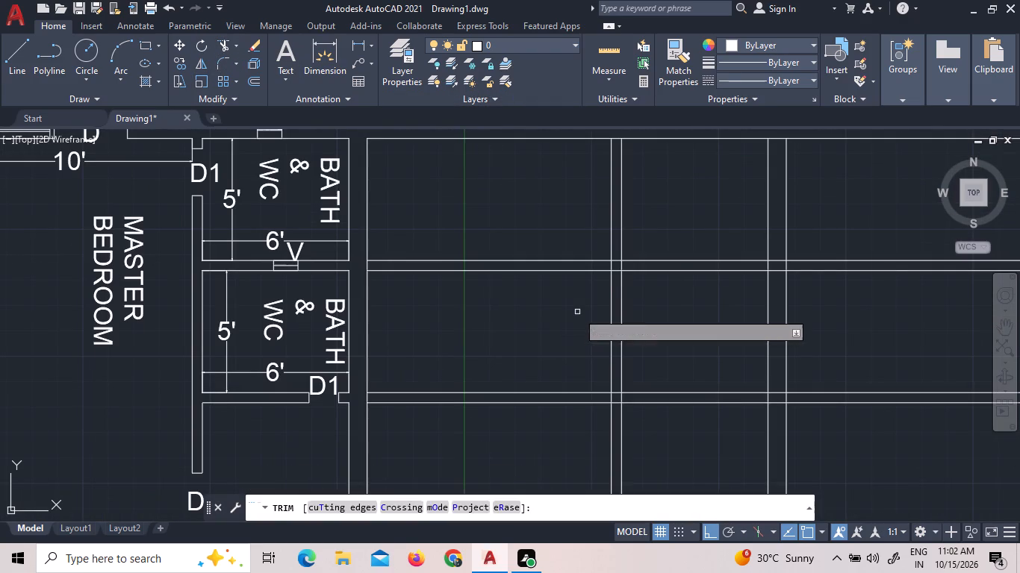
click(577, 312)
click(489, 209)
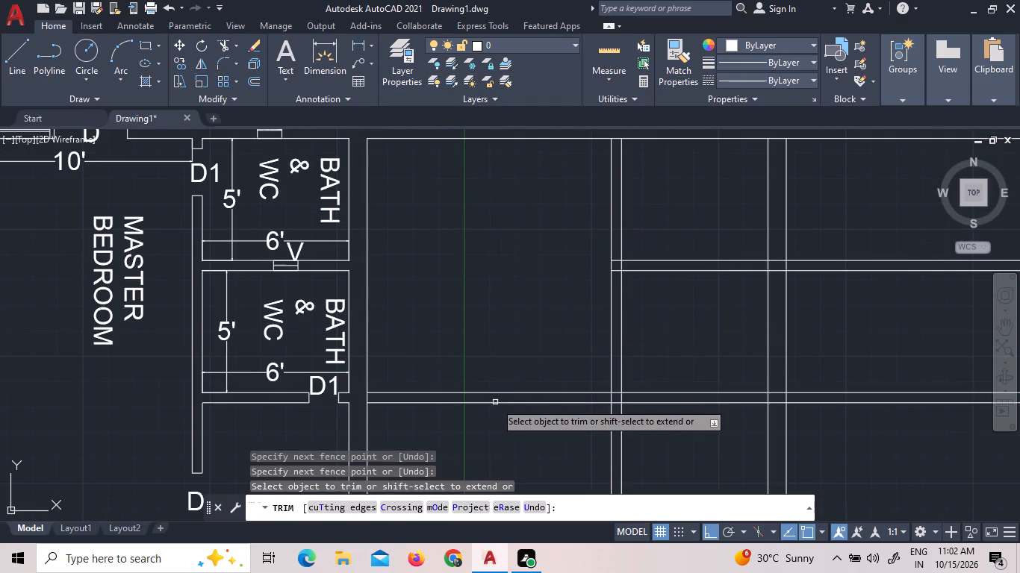
Trim the junction of the upper bath wall and the north-bay partition so the wall opens into the partition from the east.
scroll(624, 271, up, 2)
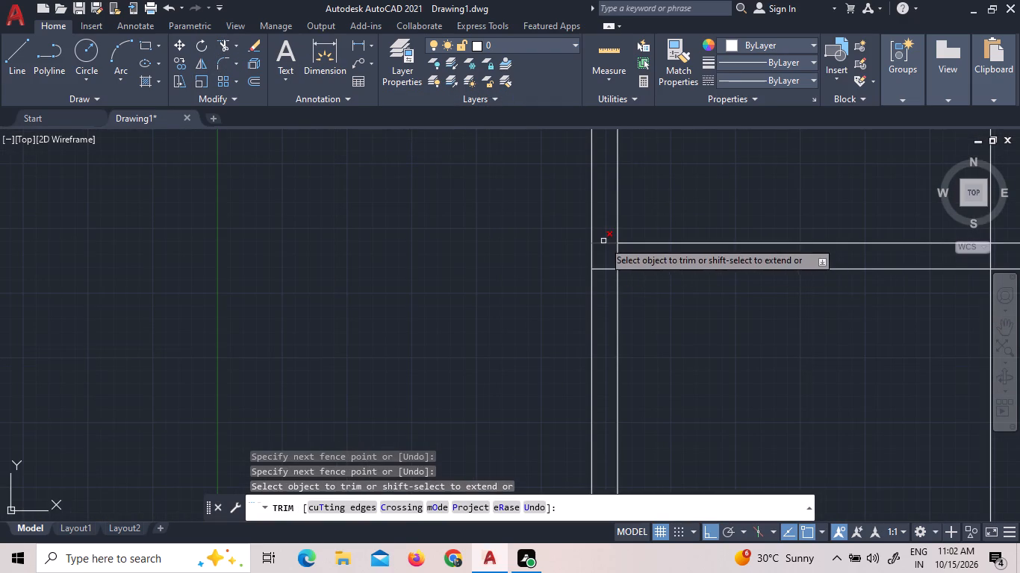
click(603, 241)
double_click(607, 266)
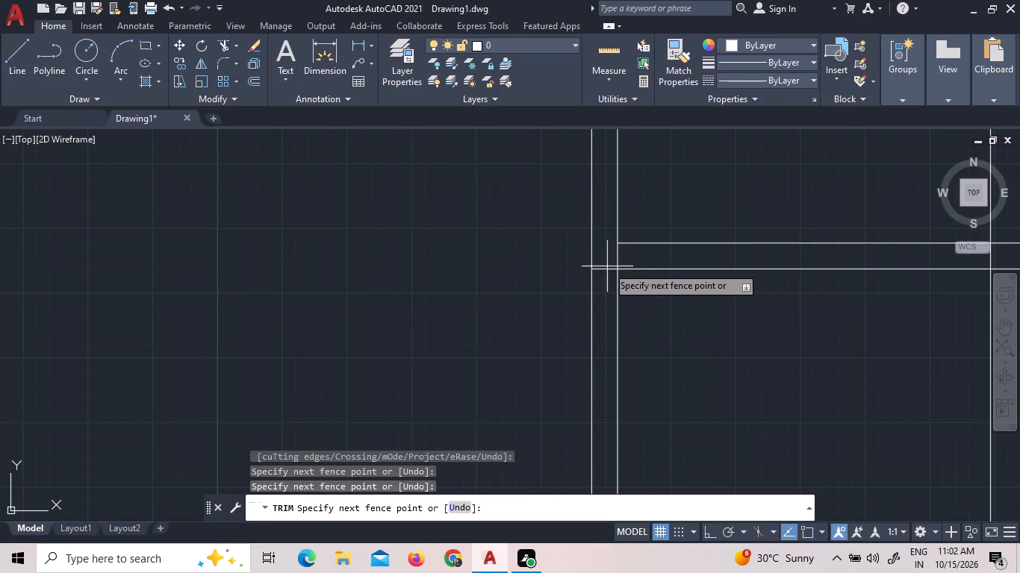
click(609, 272)
click(621, 258)
click(614, 260)
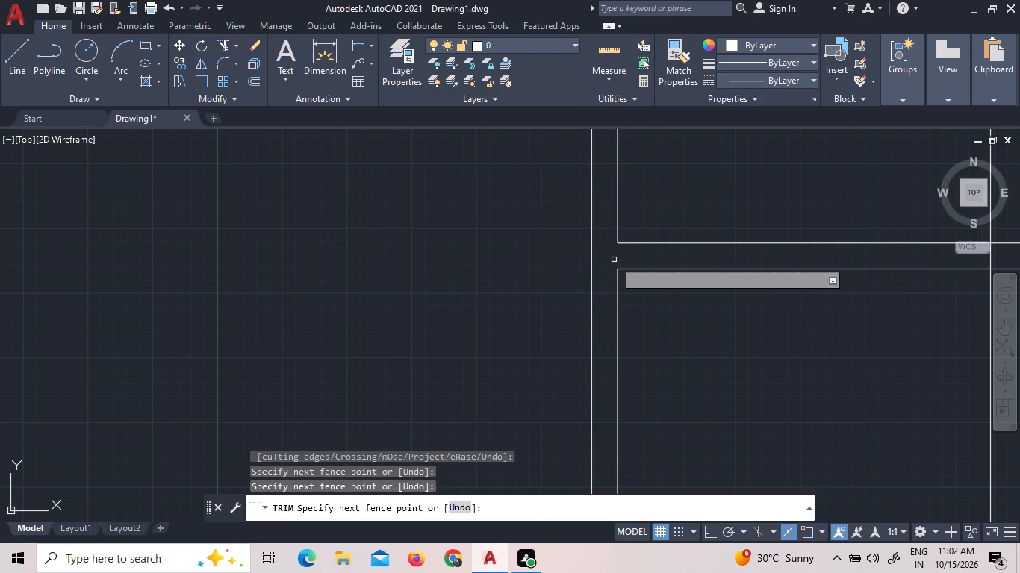
Trim the north wall's inner line where the north-bay partition and the new unit wall meet it.
scroll(638, 386, down, 2)
scroll(617, 204, up, 2)
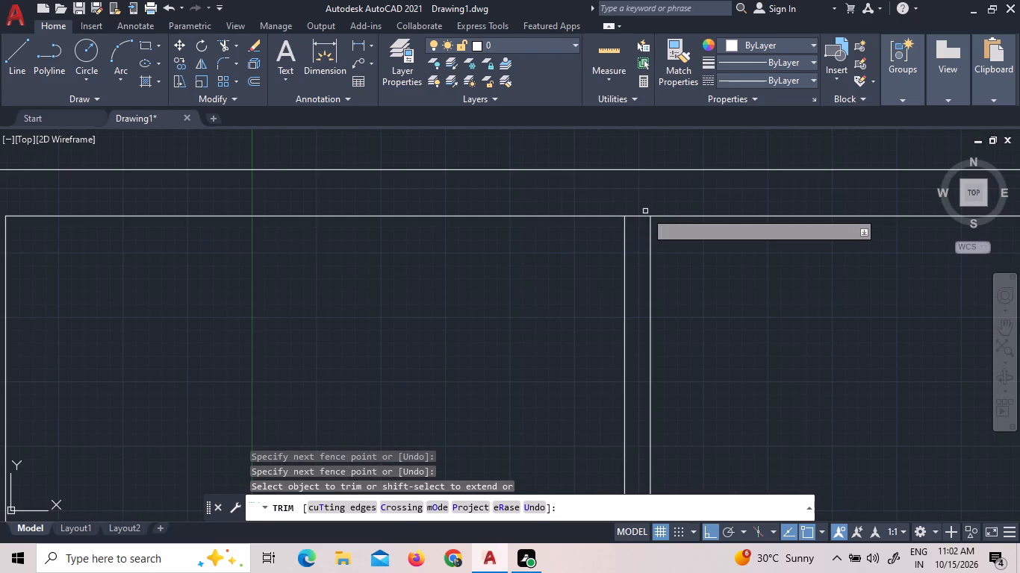
click(641, 216)
scroll(709, 308, down, 2)
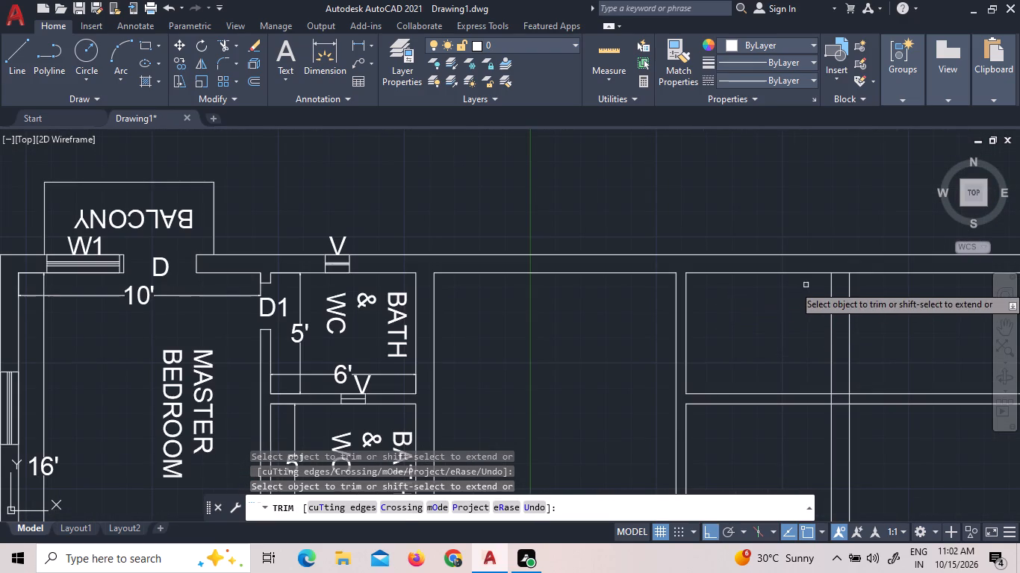
scroll(862, 274, up, 1)
click(822, 272)
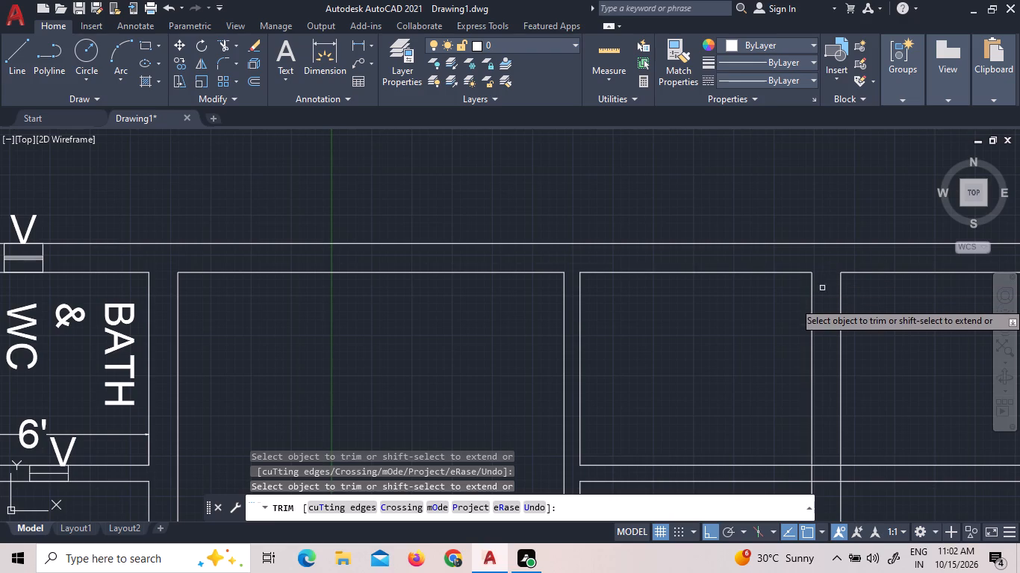
Trim the crossing of the upper bath wall and the new unit wall into an open four-way junction.
click(821, 466)
click(809, 470)
click(827, 489)
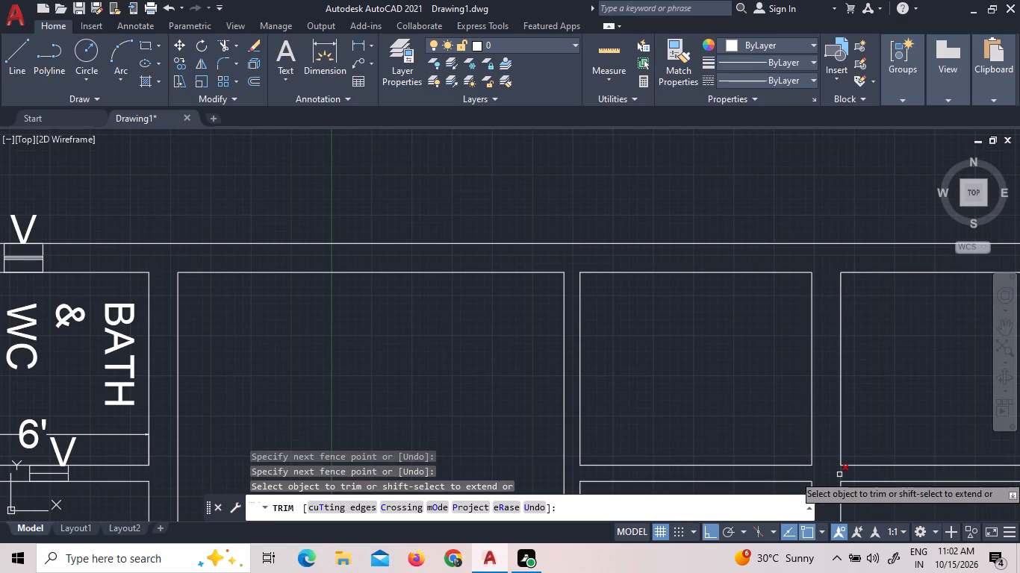
click(839, 475)
Trim the crossing of the lower bath wall and the new unit wall into an open four-way junction.
scroll(846, 441, down, 2)
scroll(765, 469, up, 3)
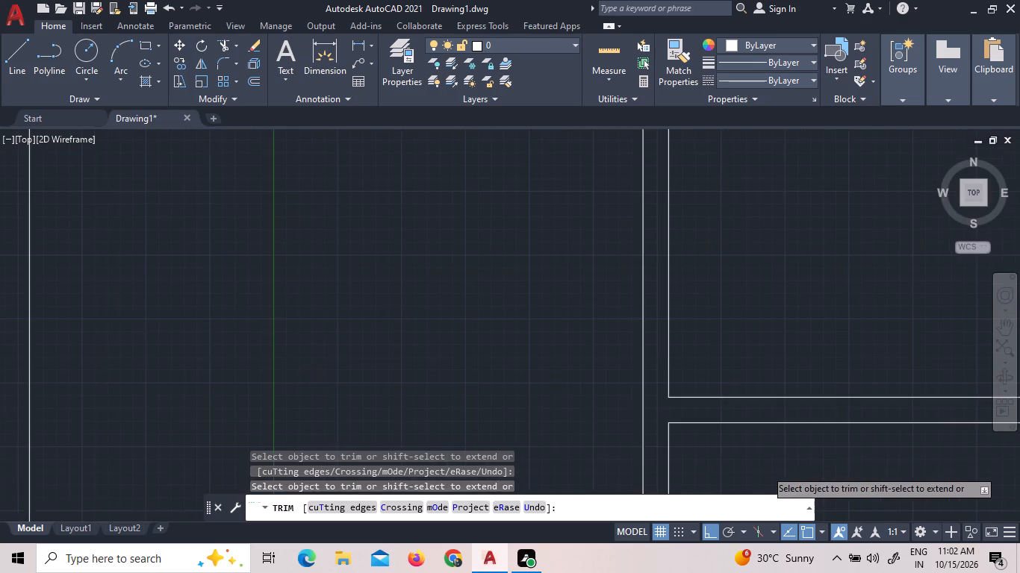
scroll(720, 398, down, 3)
scroll(830, 476, down, 1)
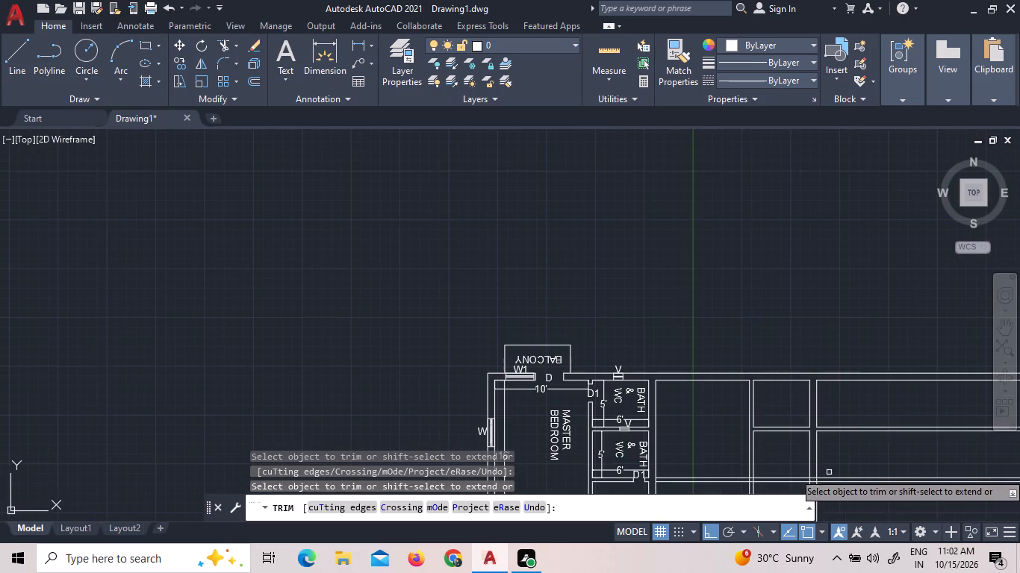
scroll(819, 492, up, 6)
click(771, 395)
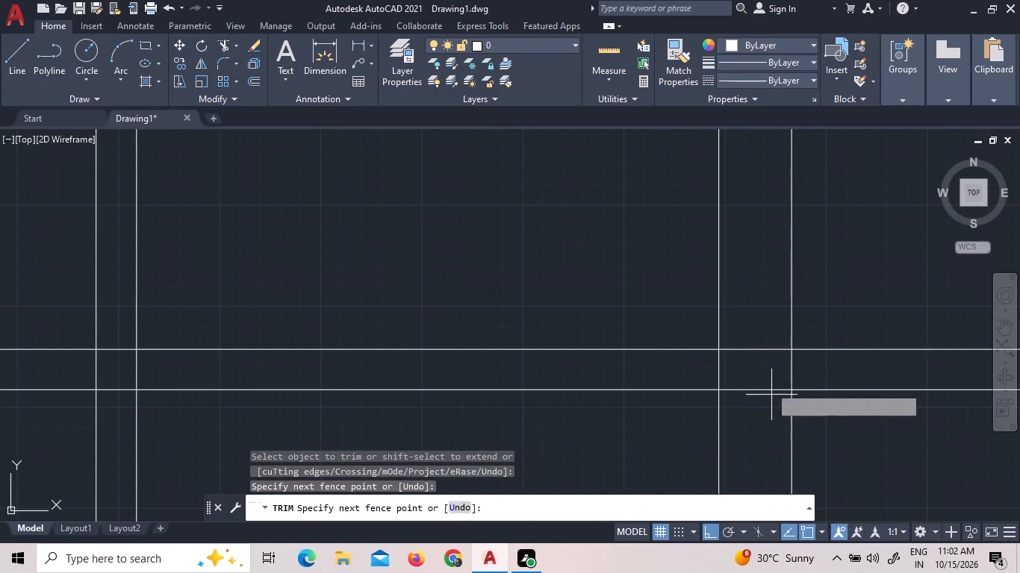
click(758, 338)
drag(829, 372, 809, 372)
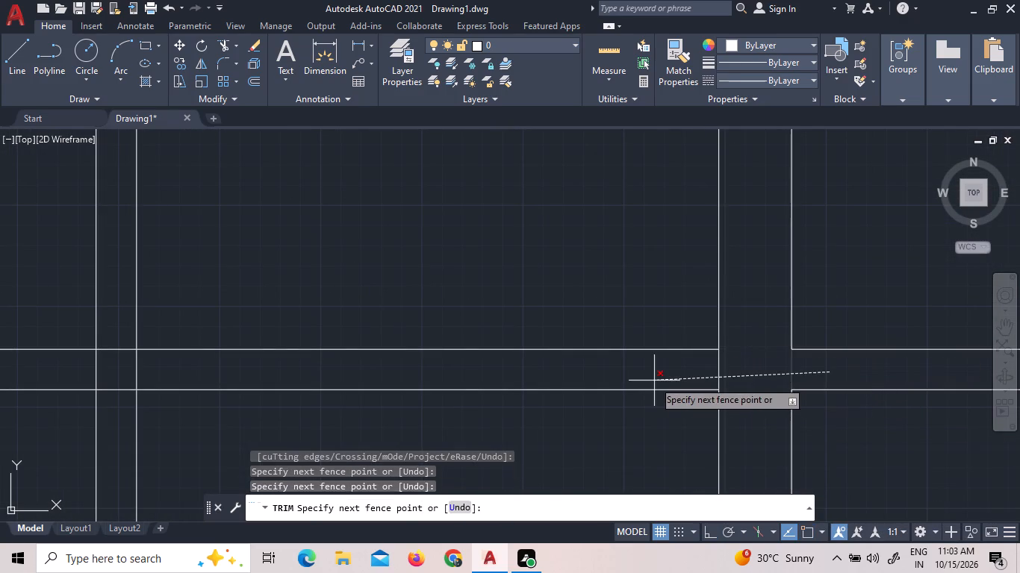
click(653, 379)
Trim the crossing of the lower bath wall and the north-bay partition into an open four-way junction.
scroll(727, 404, down, 2)
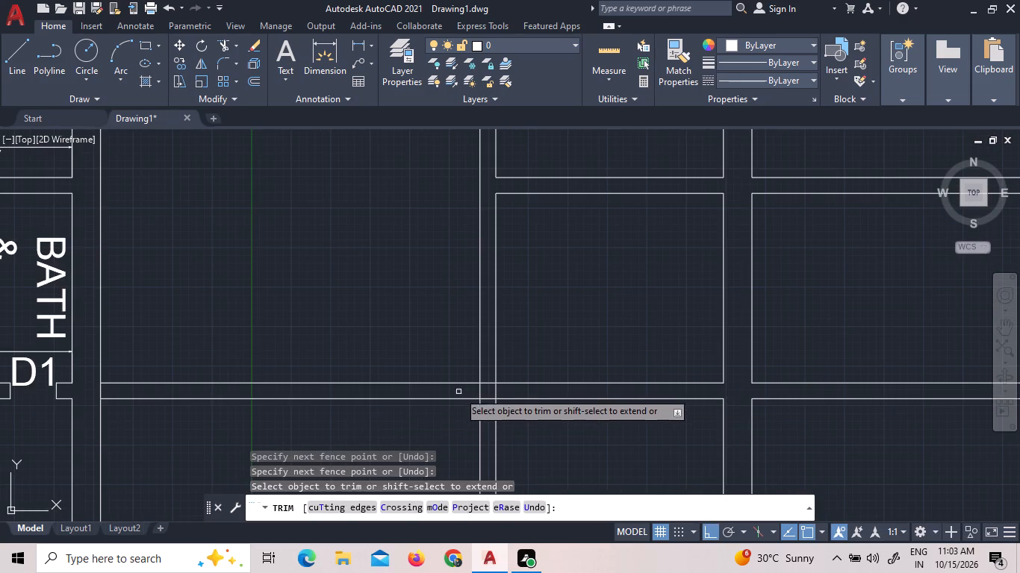
scroll(458, 392, up, 2)
click(567, 397)
click(470, 385)
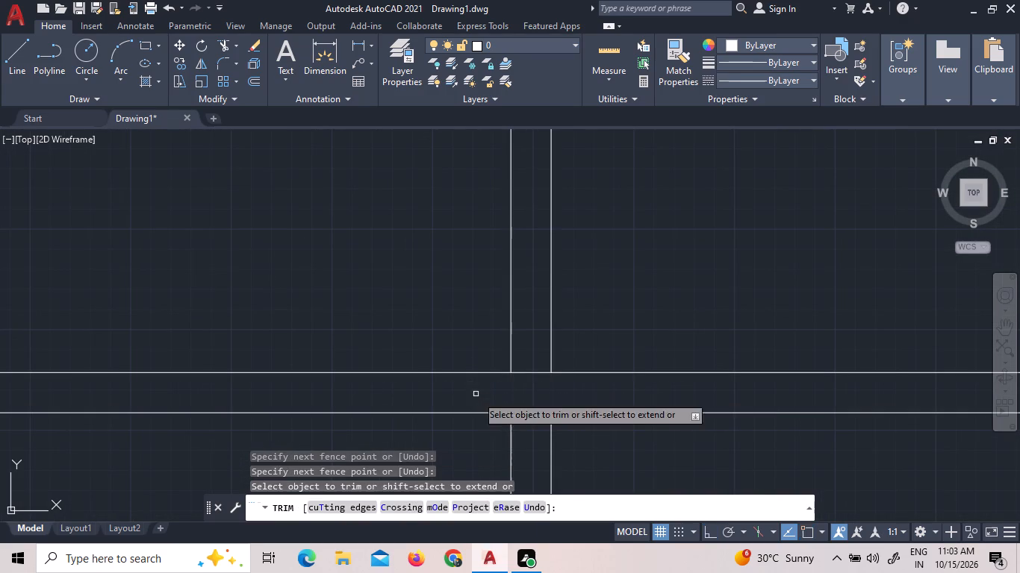
double_click(528, 430)
click(533, 333)
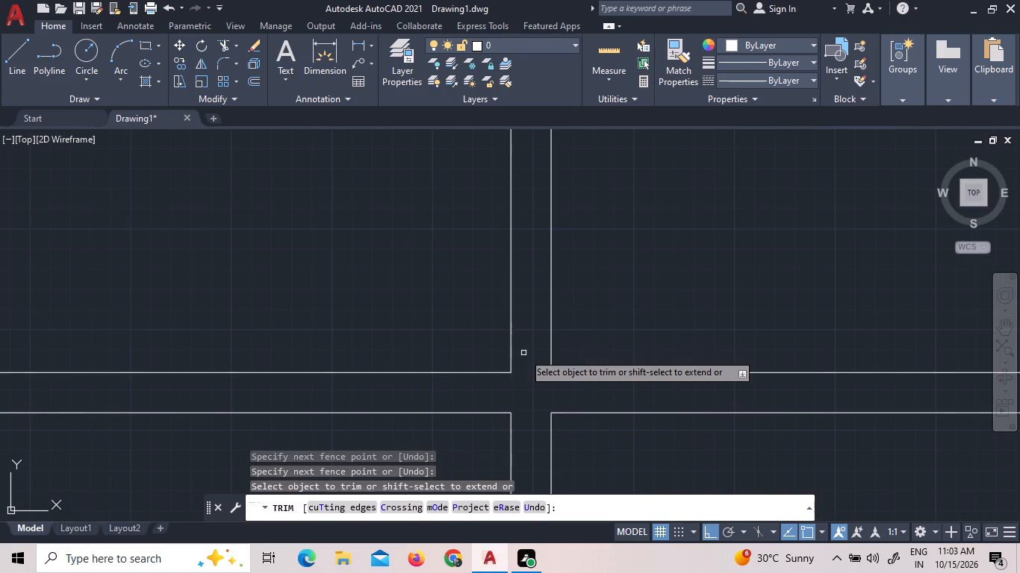
Trim the wall between the north and middle bays open at its junctions with the north-bay partition and the new unit wall.
scroll(523, 353, down, 4)
scroll(526, 444, up, 2)
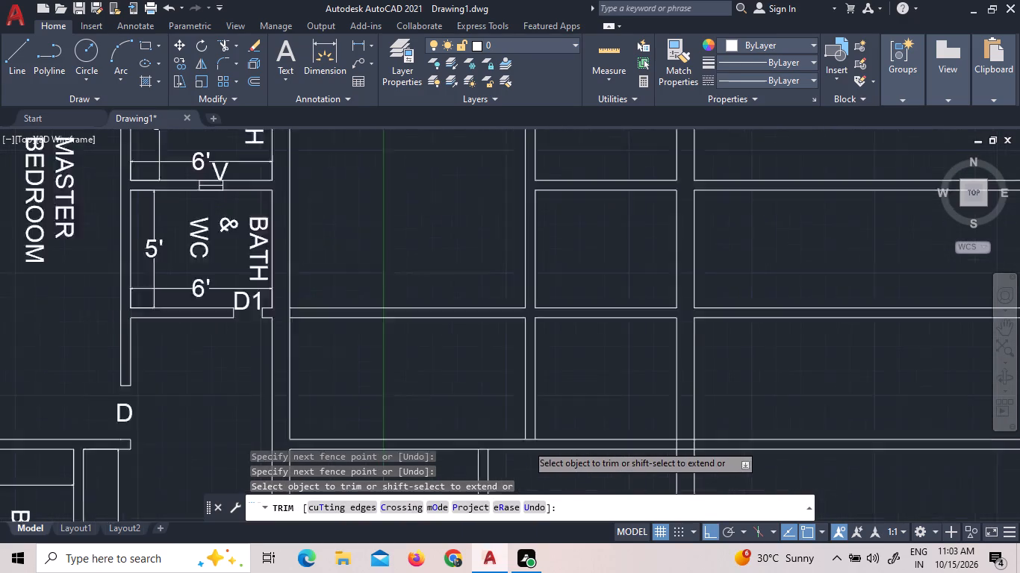
scroll(526, 444, up, 1)
click(531, 432)
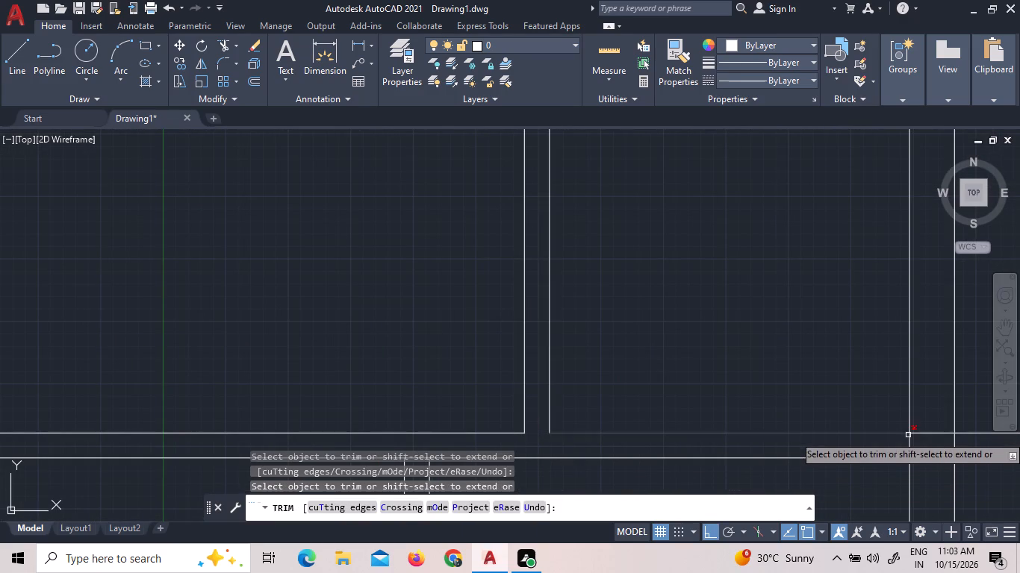
click(926, 434)
double_click(908, 445)
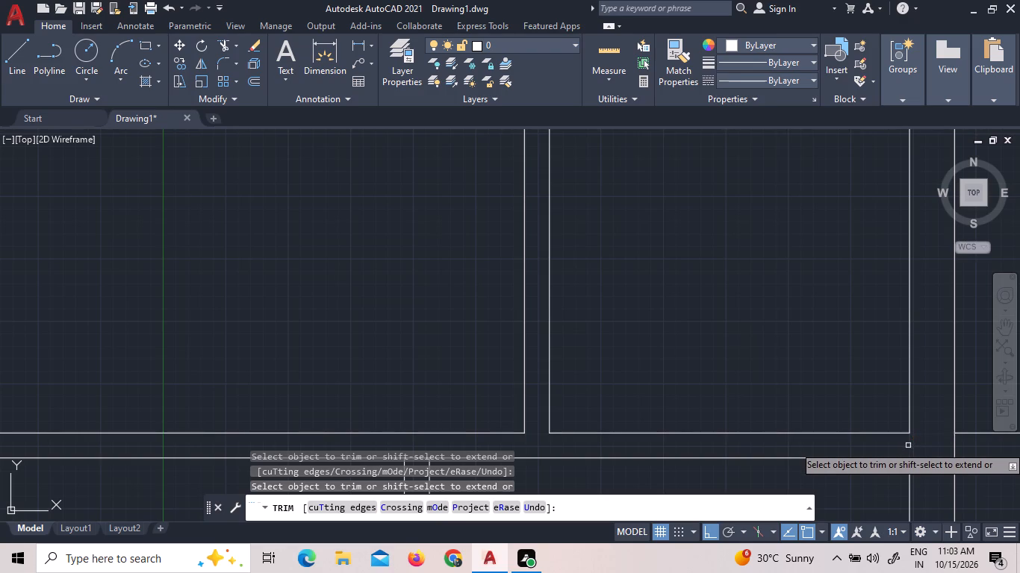
click(960, 444)
click(931, 469)
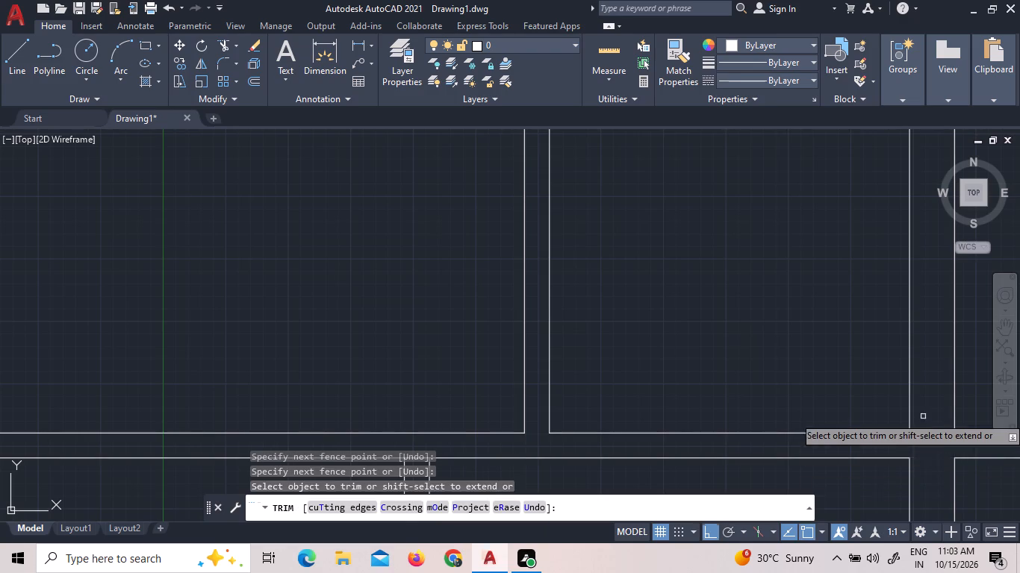
Trim the cross-wall lines at both ends of the middle-bay partition and at the north end of the south-bay partition.
scroll(922, 416, down, 5)
scroll(932, 499, up, 3)
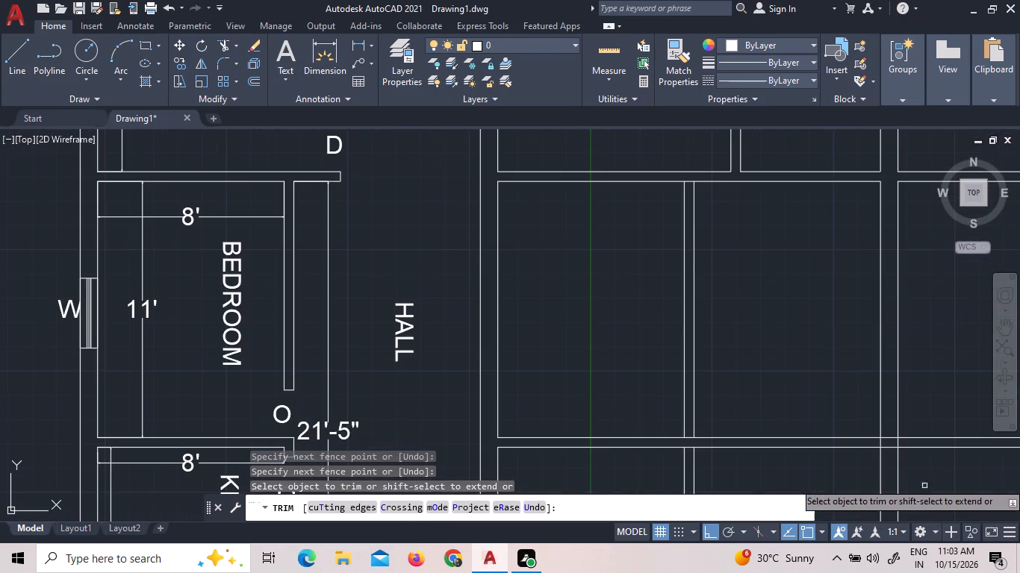
click(693, 182)
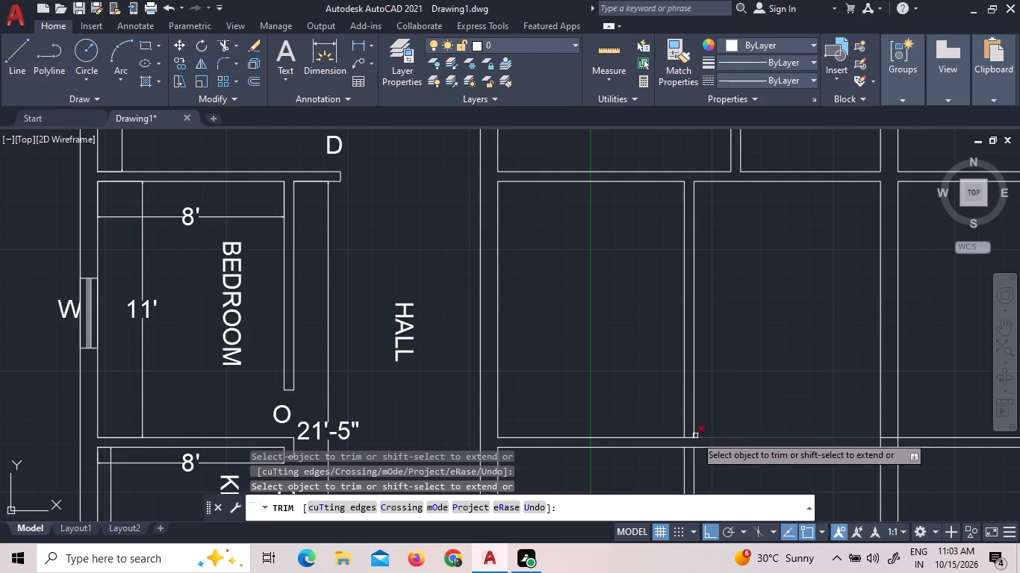
double_click(691, 437)
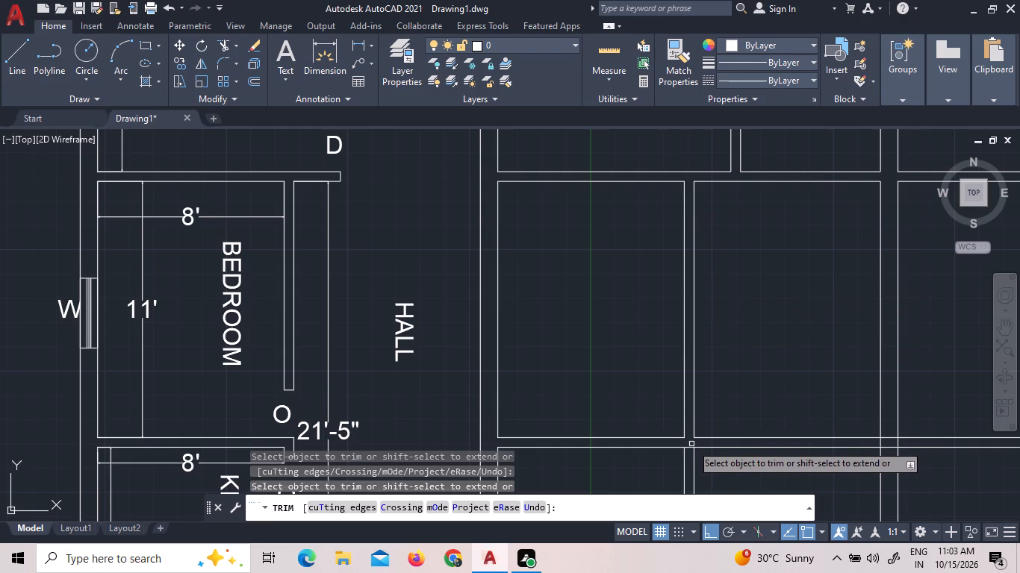
click(691, 449)
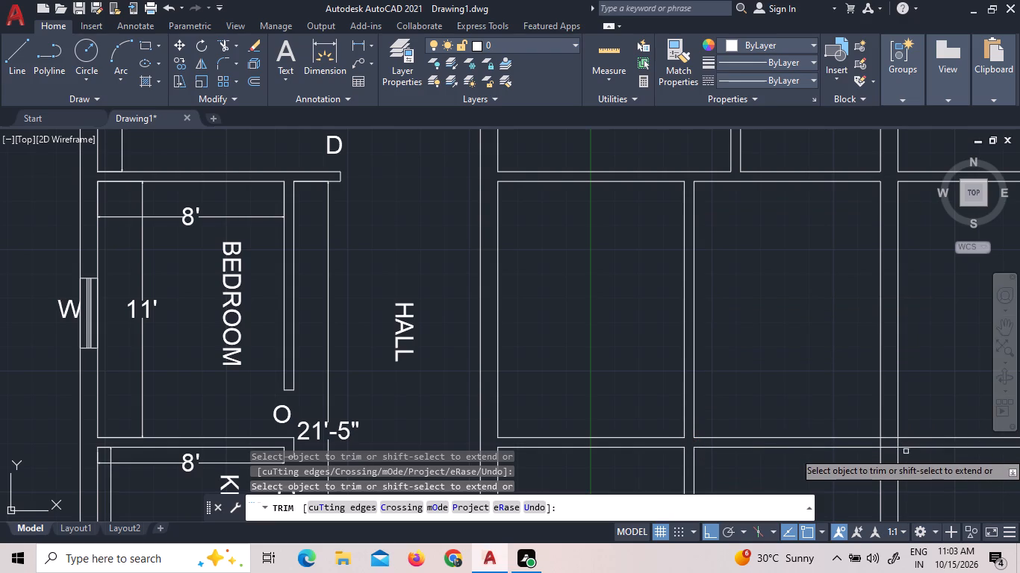
Trim the crossing of the new unit wall and the wall between the middle and south bays into an open junction.
double_click(914, 441)
click(858, 442)
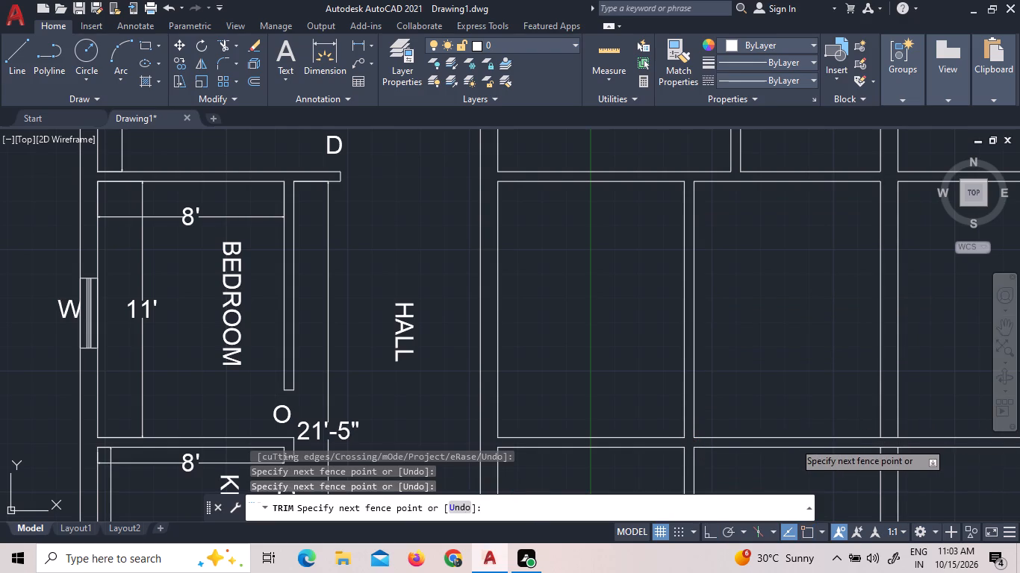
click(889, 454)
click(888, 432)
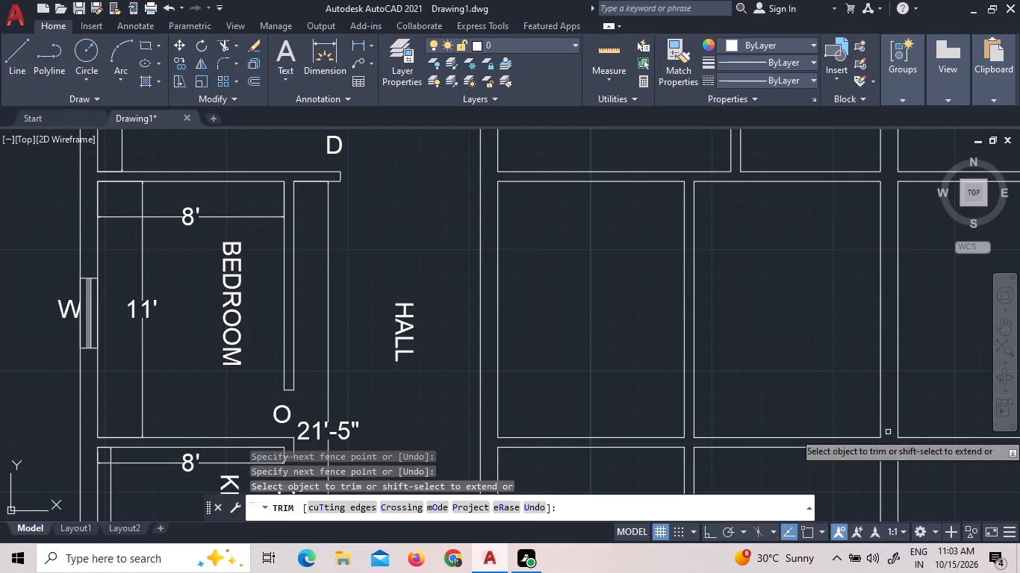
Trim the passage wall's junctions with the new unit wall and south-bay partition, removing overruns and the inner line between their faces.
scroll(848, 354, down, 3)
scroll(861, 445, up, 3)
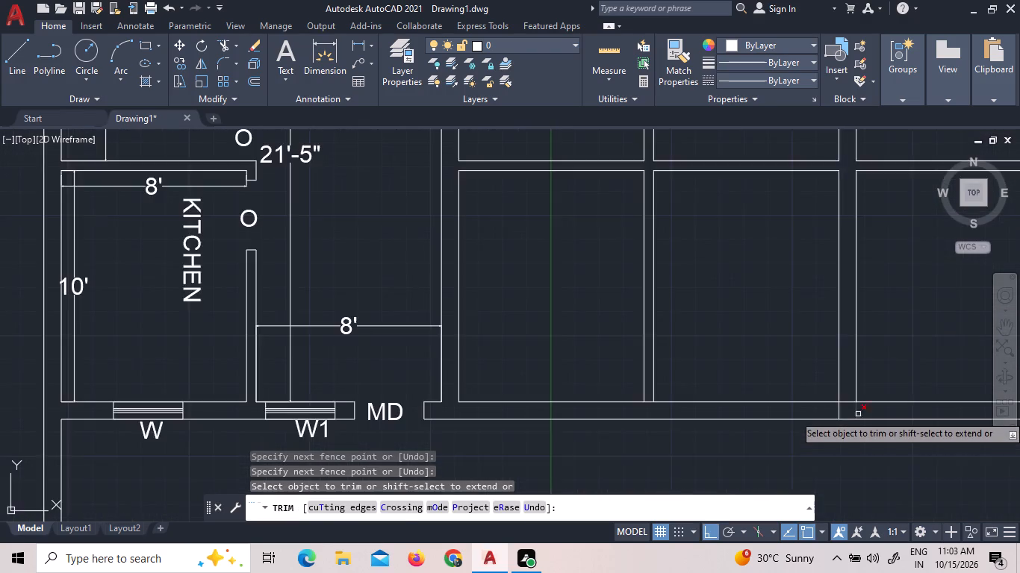
scroll(858, 410, up, 2)
click(888, 413)
click(760, 414)
click(797, 413)
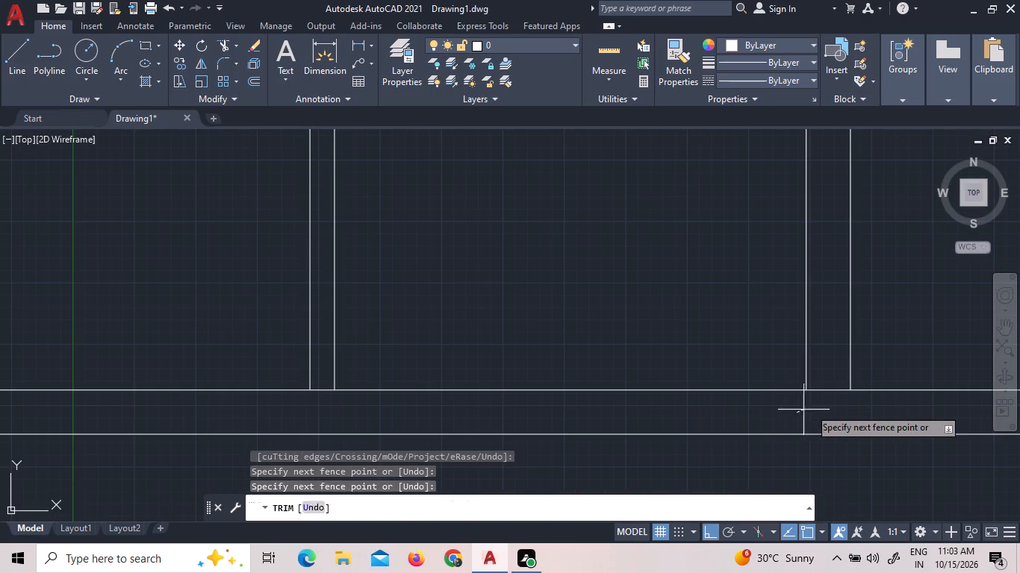
click(829, 377)
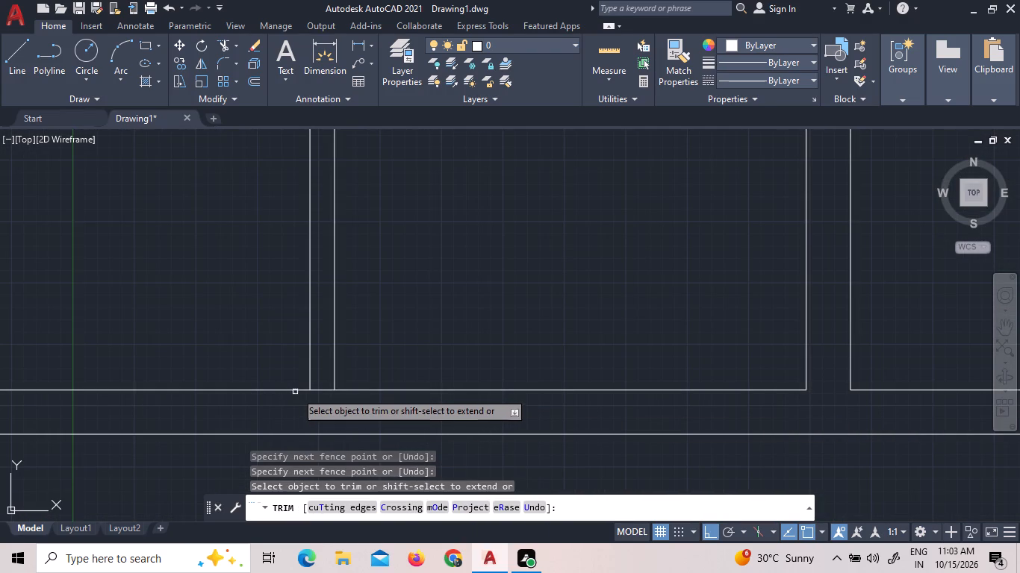
click(316, 391)
Trim both lines of the lower bath wall between the party wall and the north-bay partition.
scroll(347, 404, down, 3)
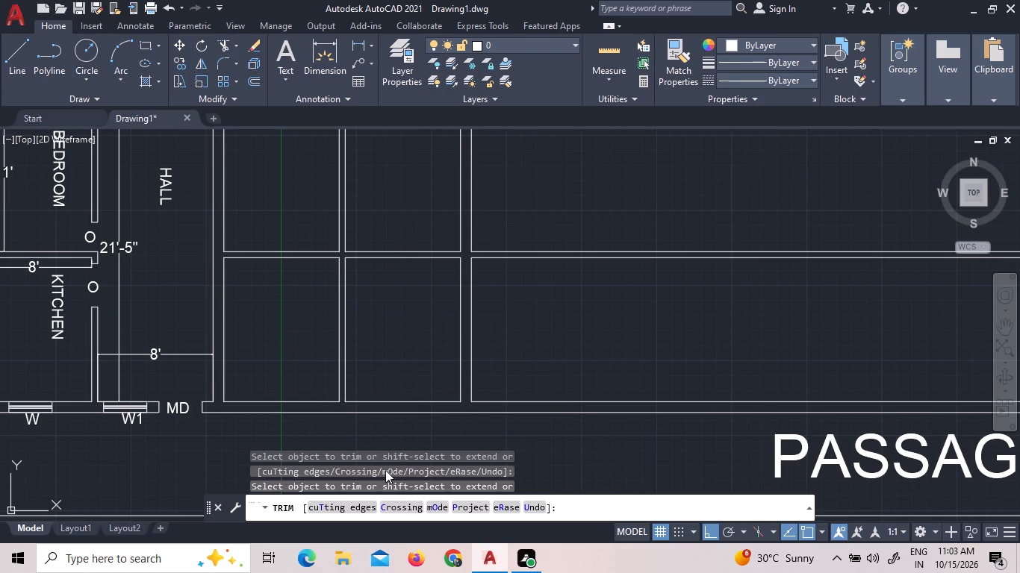
scroll(385, 470, down, 6)
scroll(380, 382, down, 2)
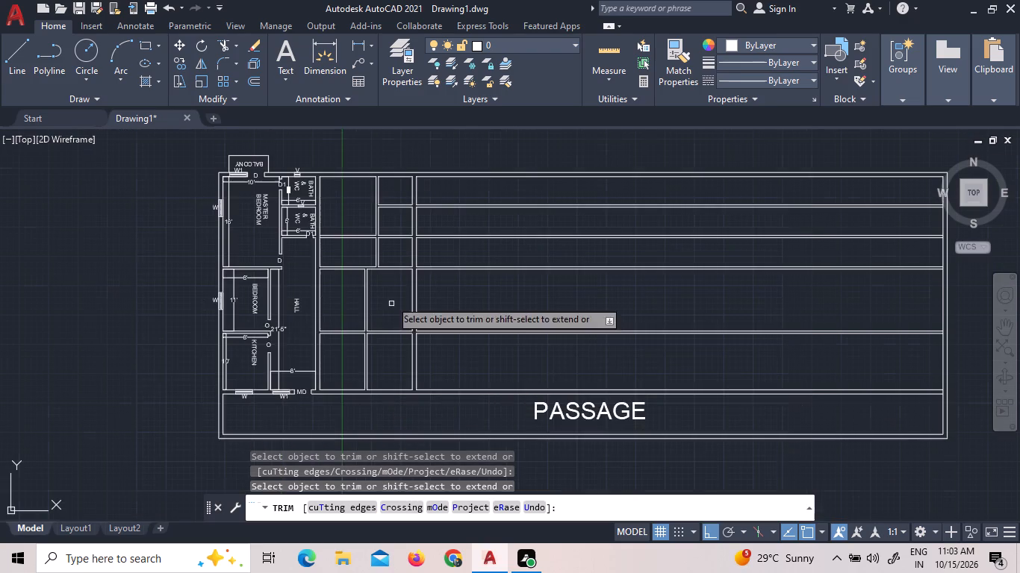
scroll(329, 169, up, 2)
scroll(370, 257, down, 2)
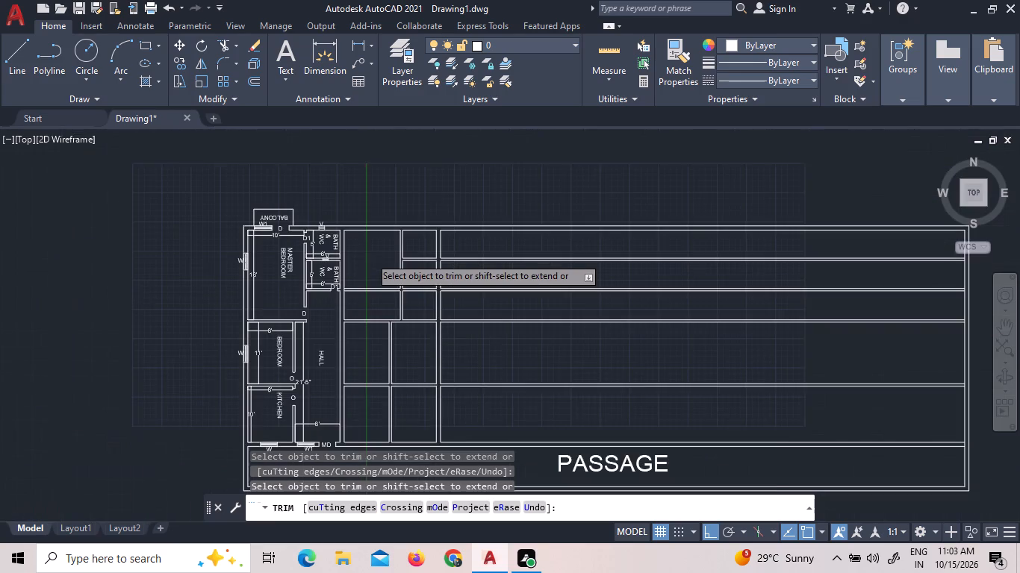
click(395, 292)
click(393, 288)
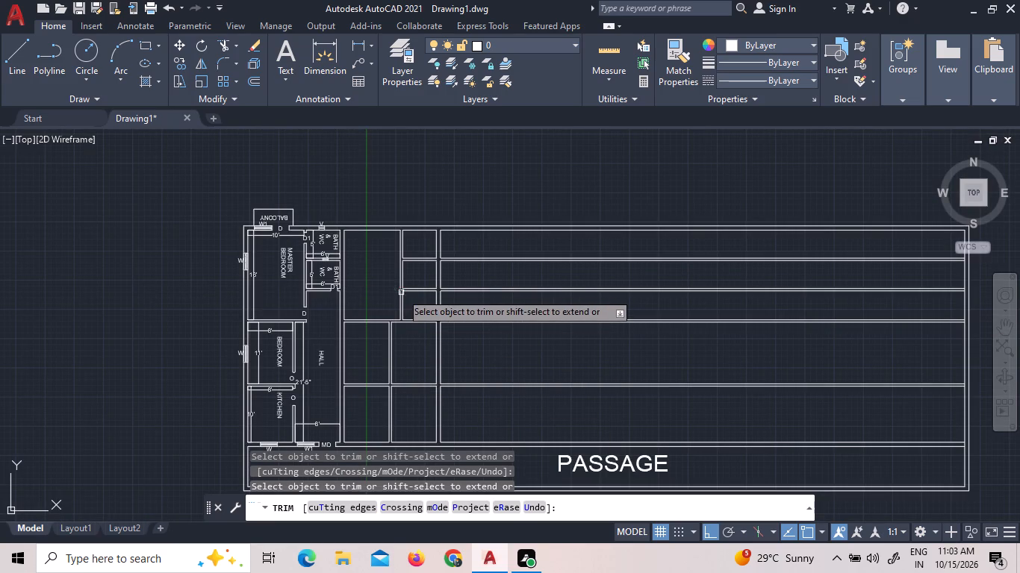
Join the two halves of the north-bay partition's west face line across the gap at the lower bath wall.
scroll(405, 295, up, 6)
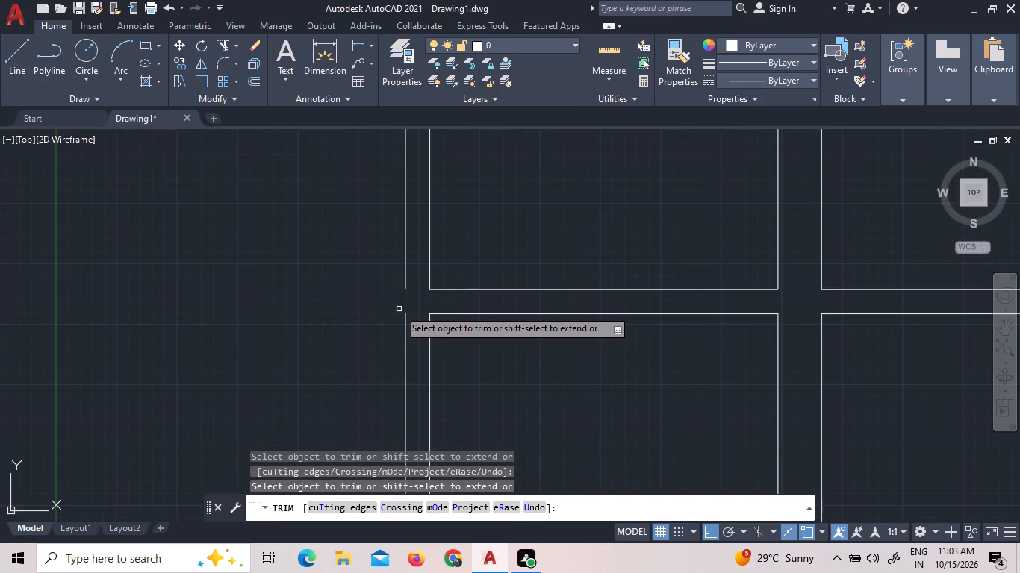
right_click(390, 310)
click(435, 336)
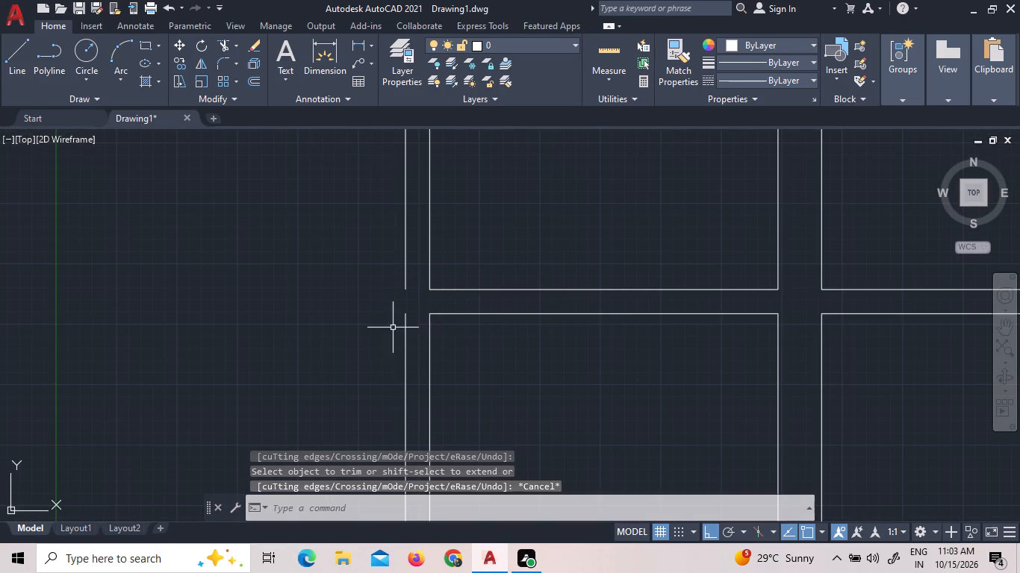
key(j)
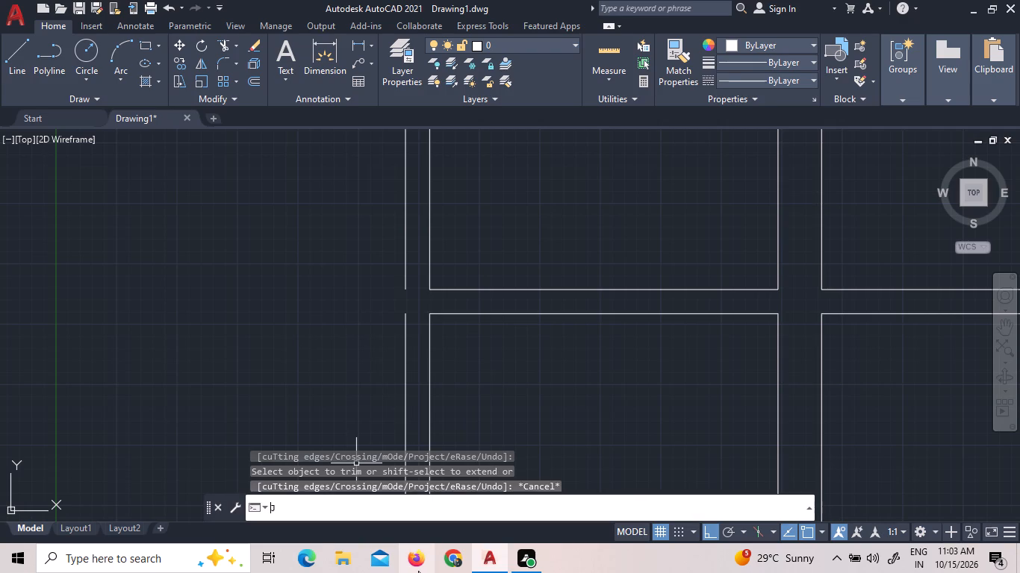
key(Return)
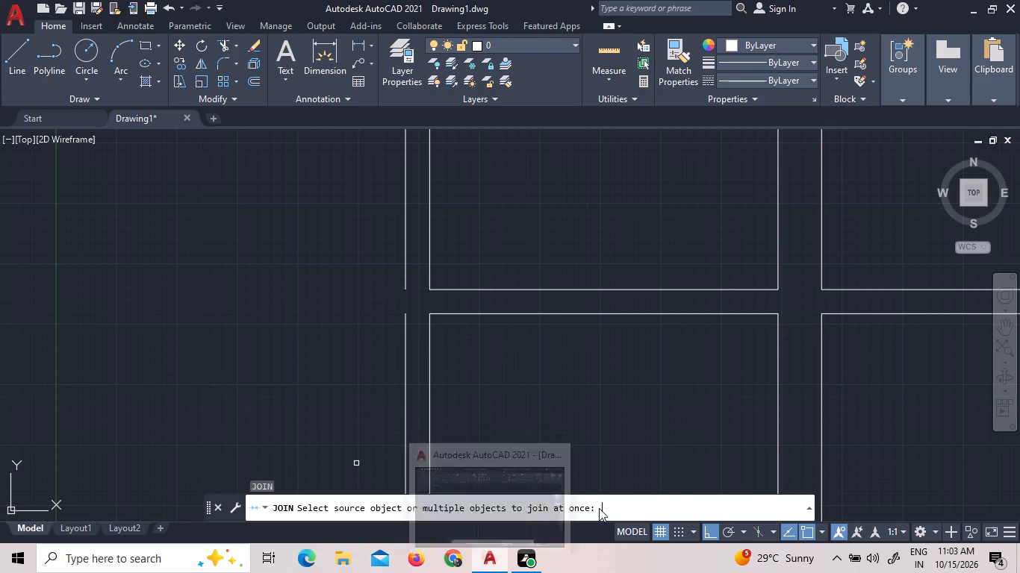
click(402, 410)
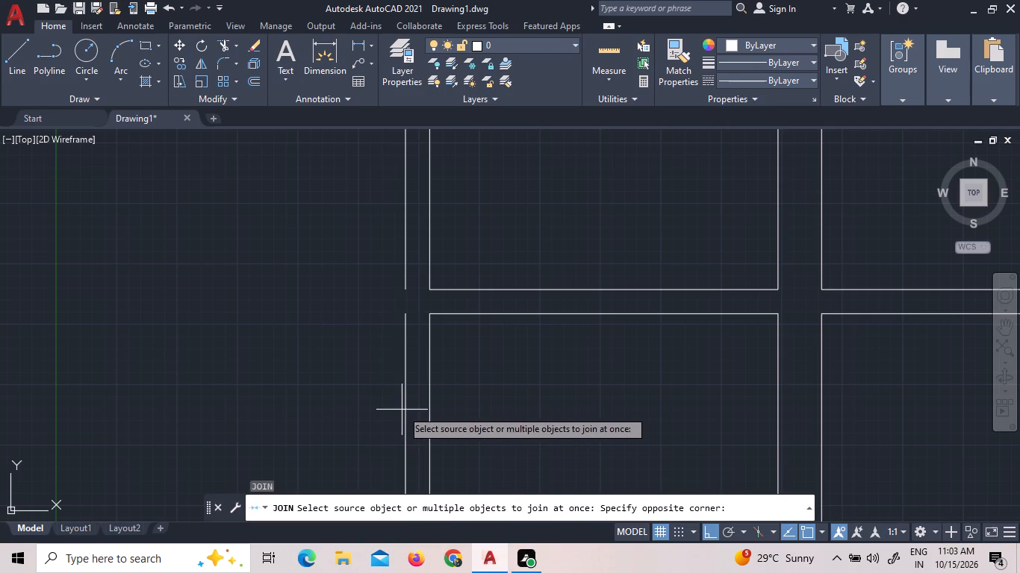
click(405, 349)
click(406, 344)
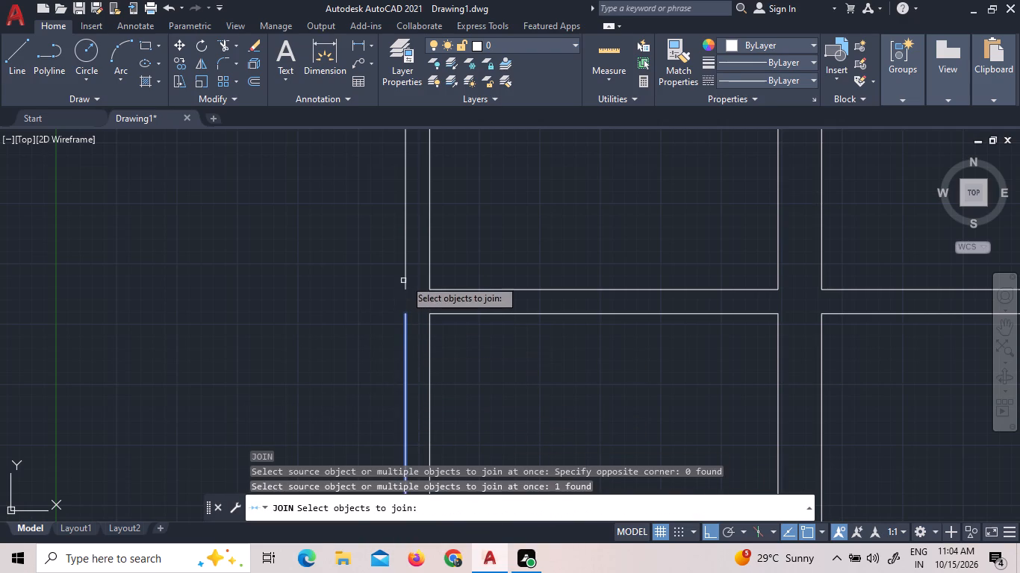
click(406, 277)
key(Return)
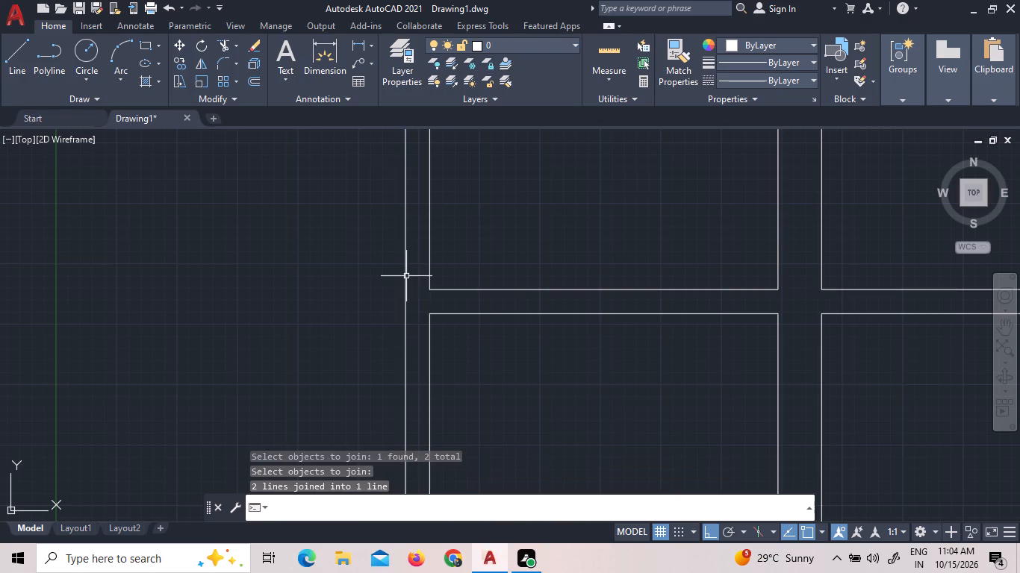
Examine the new unit's walls and junctions from the north bay down to the PASSAGE.
scroll(425, 339, down, 3)
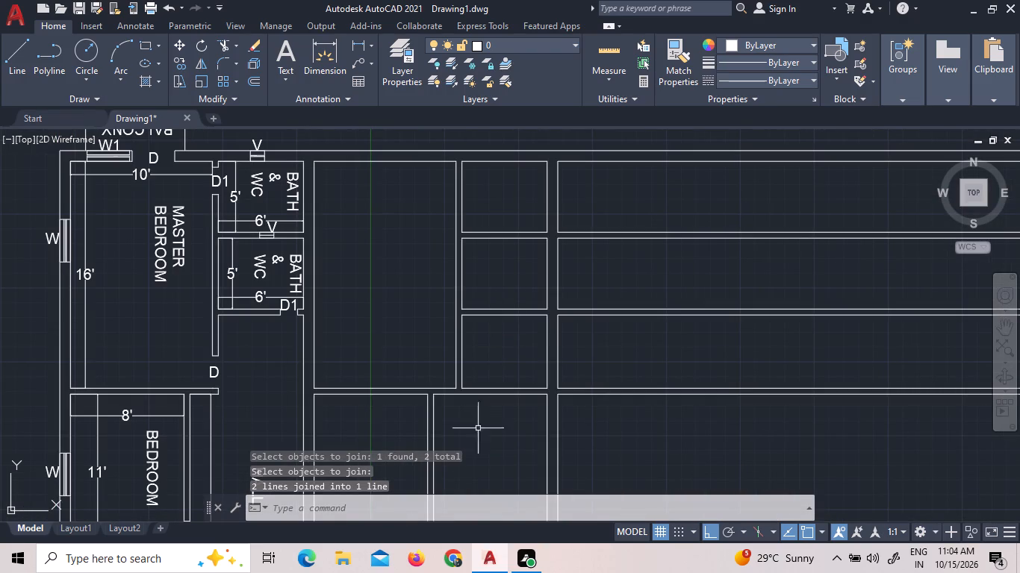
scroll(439, 436, up, 3)
scroll(437, 389, down, 4)
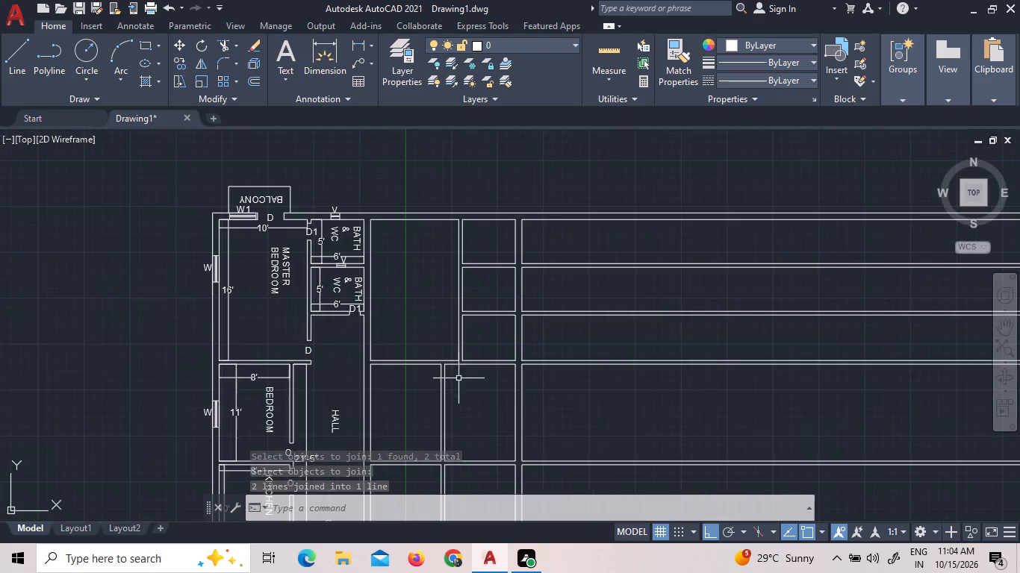
scroll(474, 427, down, 3)
scroll(491, 507, up, 6)
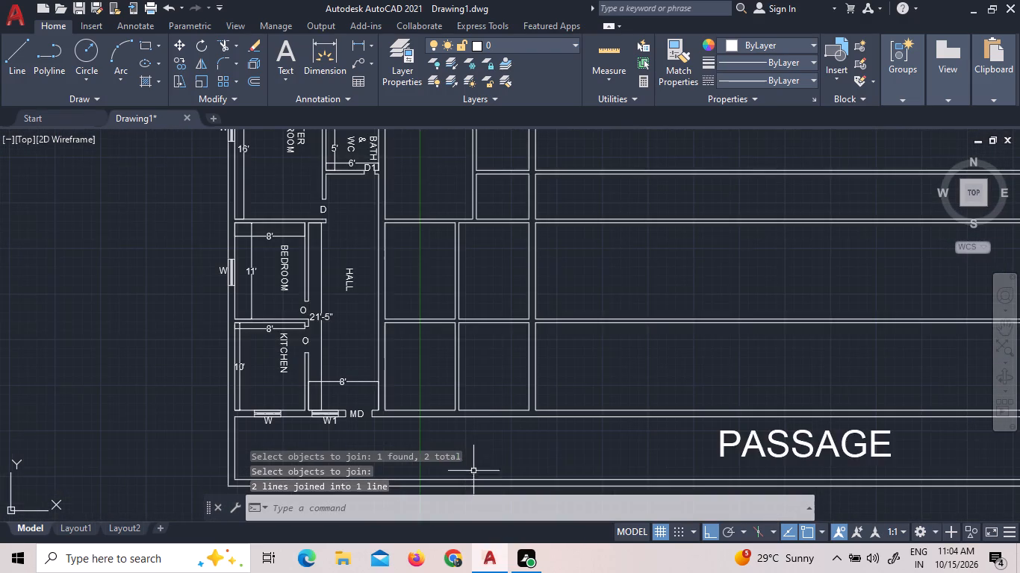
scroll(470, 409, up, 1)
scroll(497, 373, down, 3)
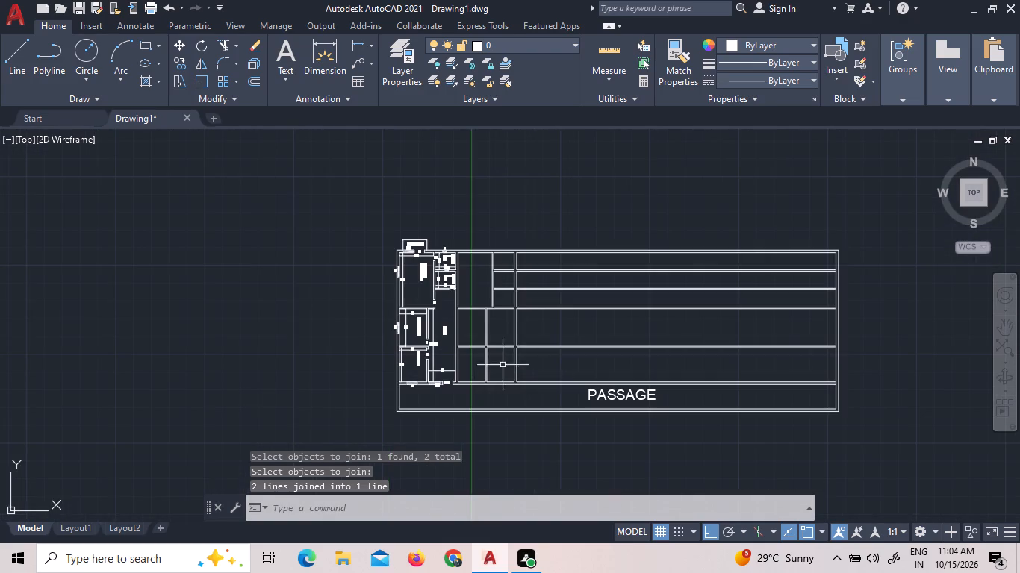
Draw a 5" line along the new unit wall's west face, closing the gap at the lower bath wall's east end.
scroll(507, 245, up, 3)
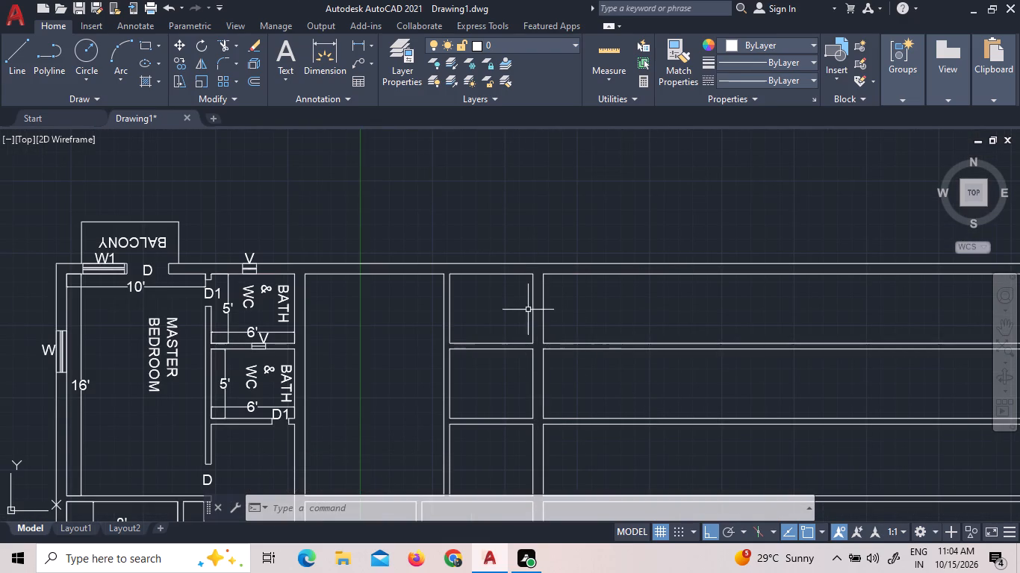
click(18, 62)
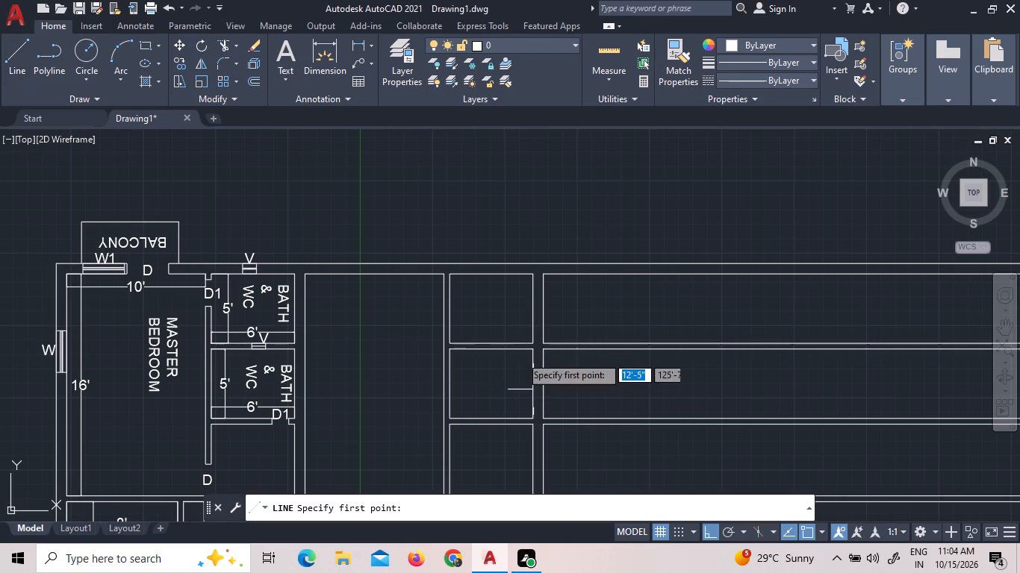
scroll(519, 338, up, 2)
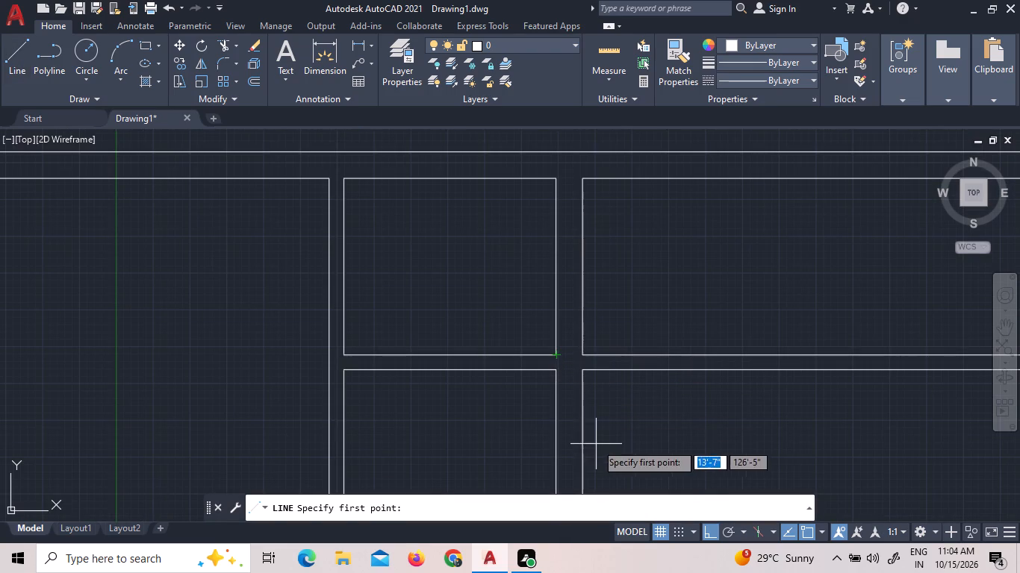
scroll(570, 379, down, 3)
scroll(559, 443, up, 3)
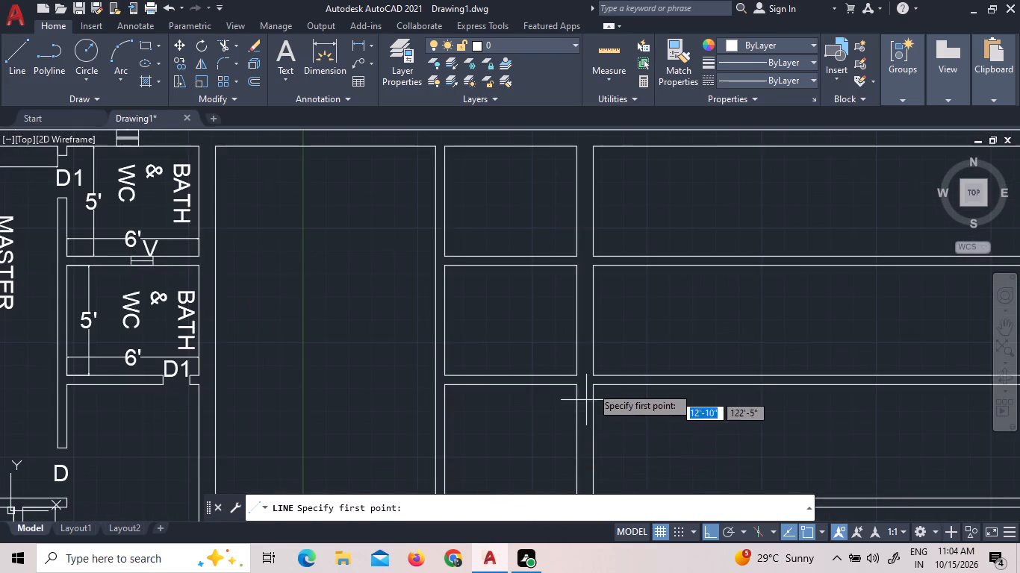
scroll(592, 379, up, 2)
click(555, 375)
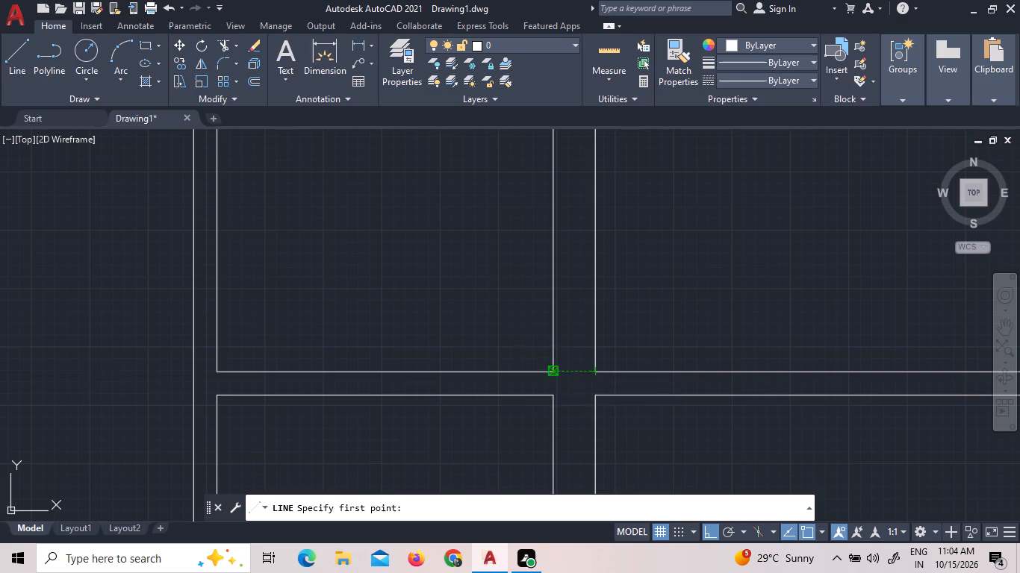
scroll(556, 398, up, 4)
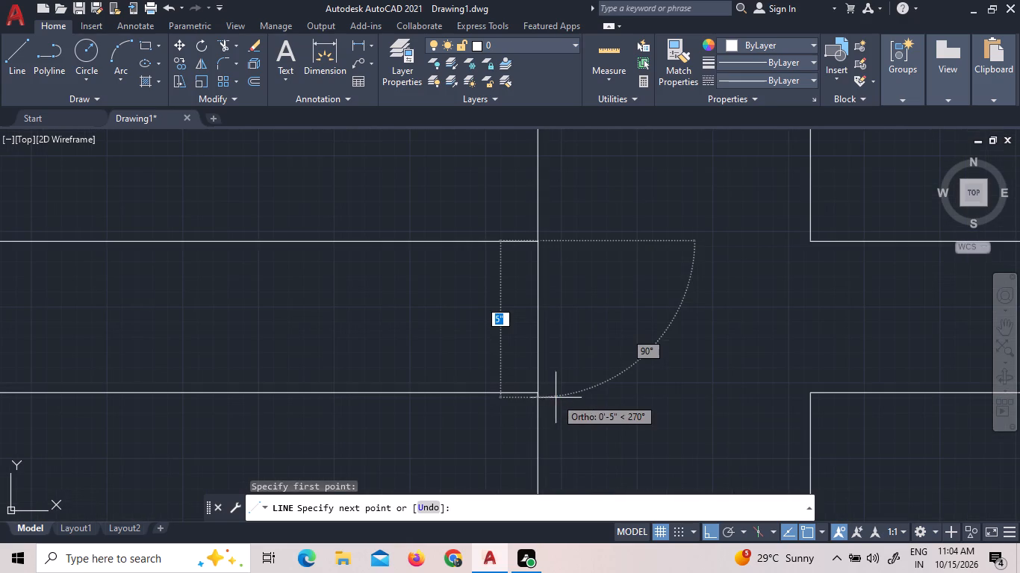
click(547, 392)
scroll(717, 395, down, 3)
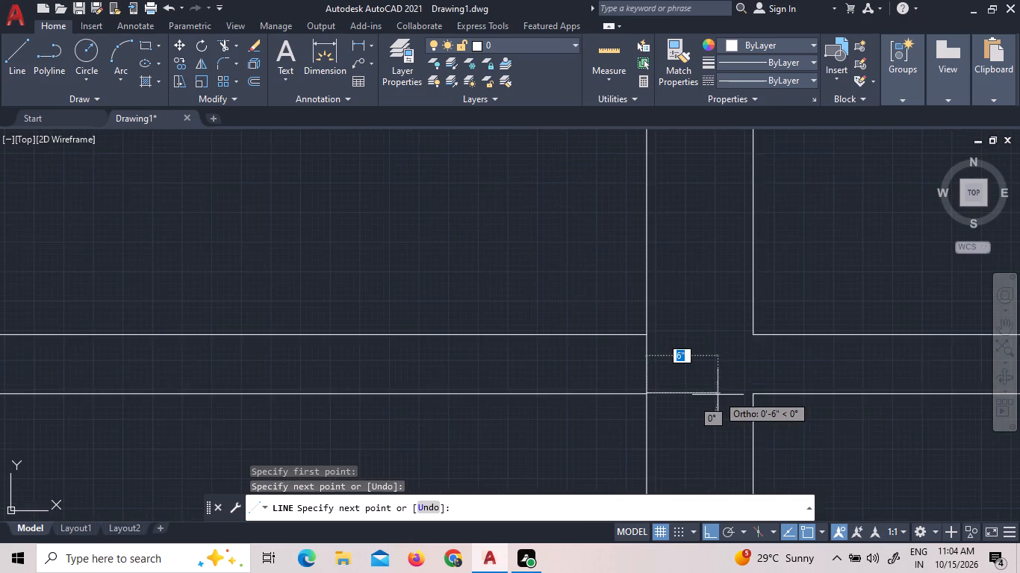
scroll(718, 395, down, 3)
scroll(624, 375, down, 3)
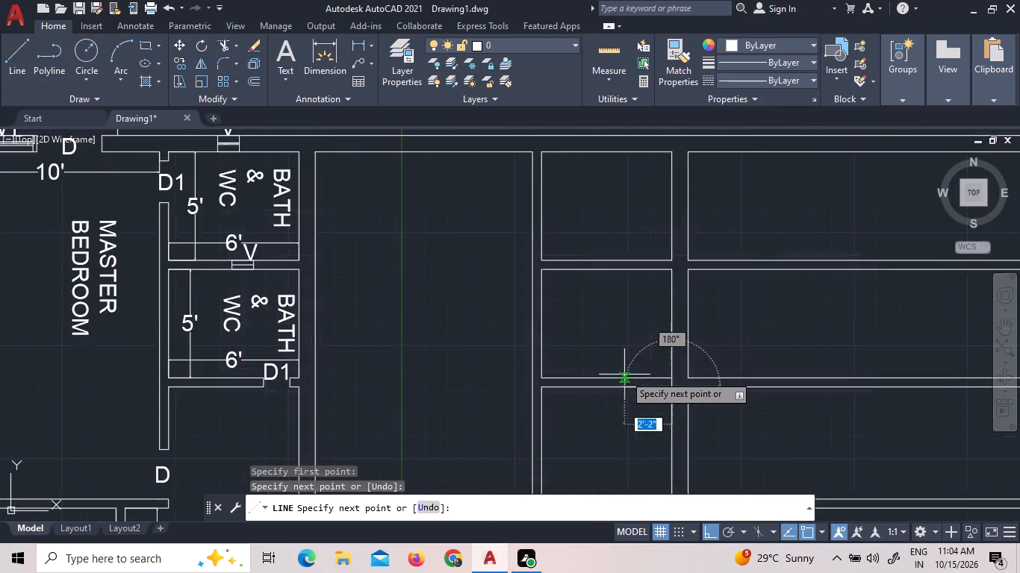
scroll(513, 280, up, 1)
right_click(542, 337)
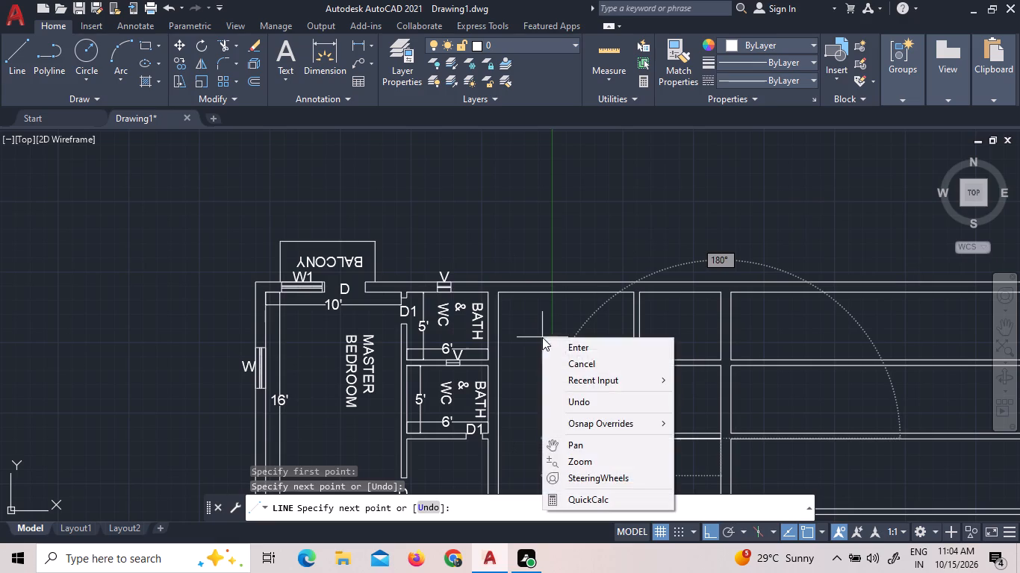
click(590, 349)
Draw a 5" line across the north end of the north-bay partition, closing the gap in the outer wall's inner face.
scroll(662, 287, up, 2)
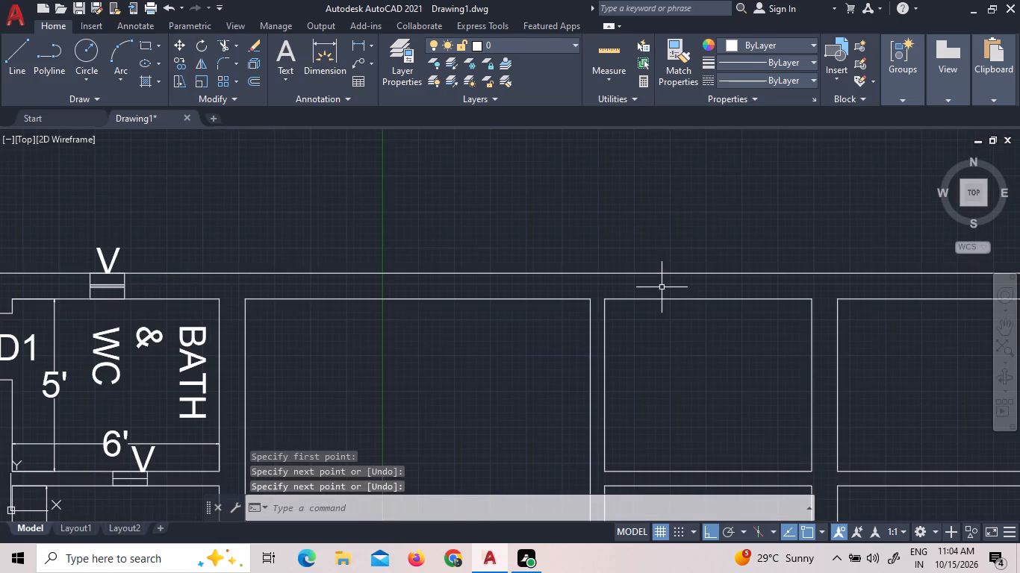
click(11, 57)
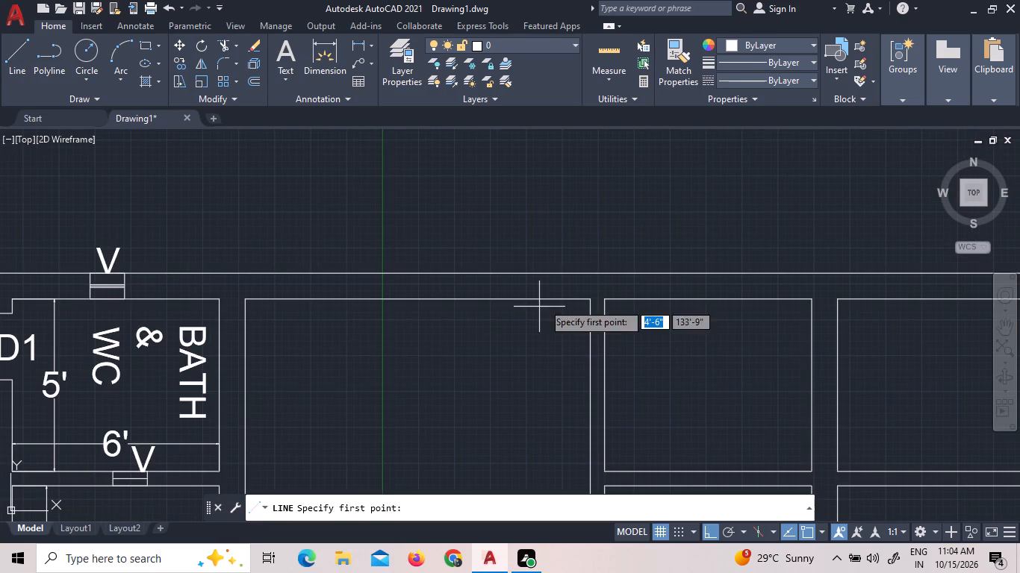
scroll(621, 302, up, 3)
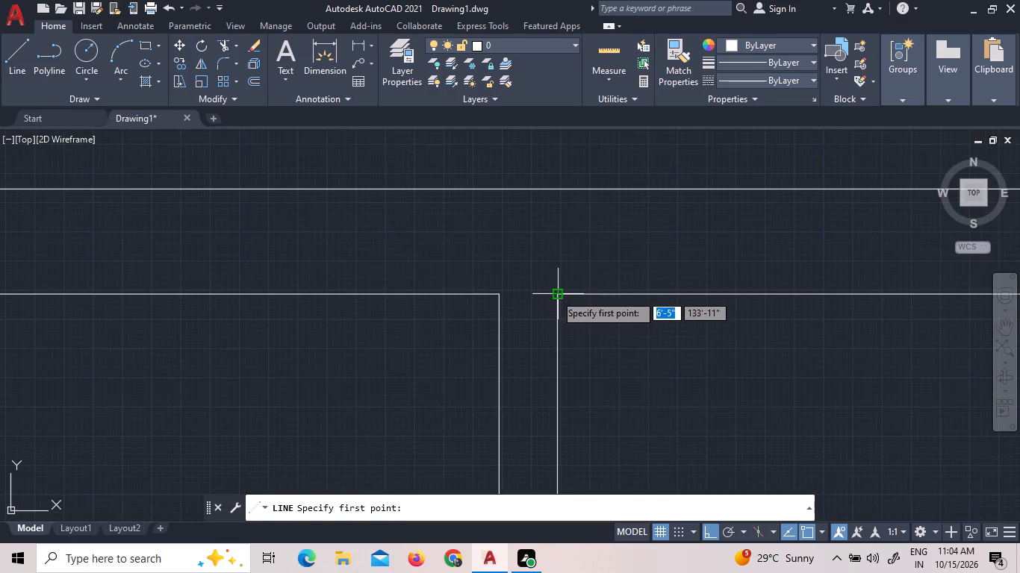
click(555, 294)
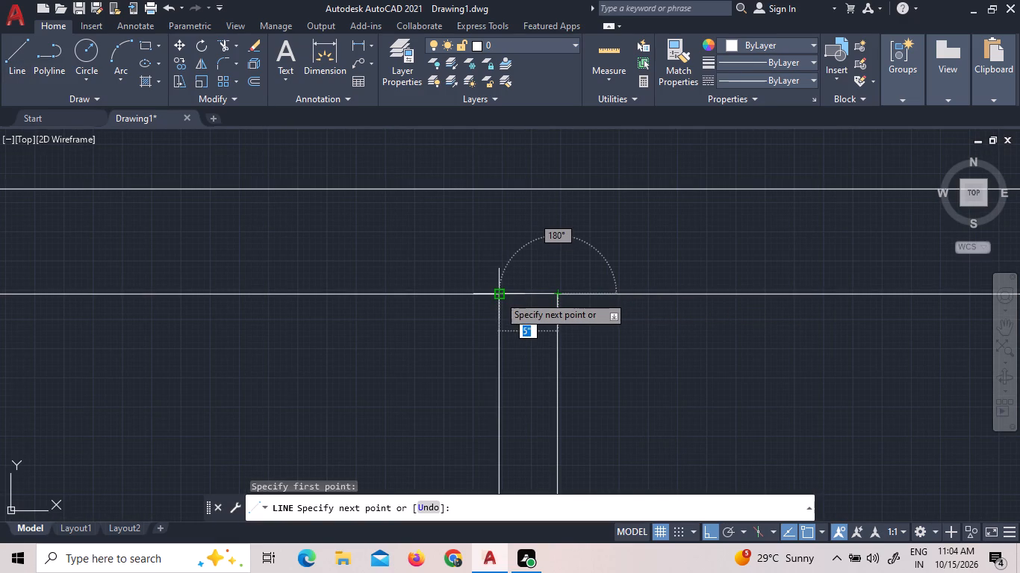
click(498, 295)
right_click(513, 275)
click(522, 284)
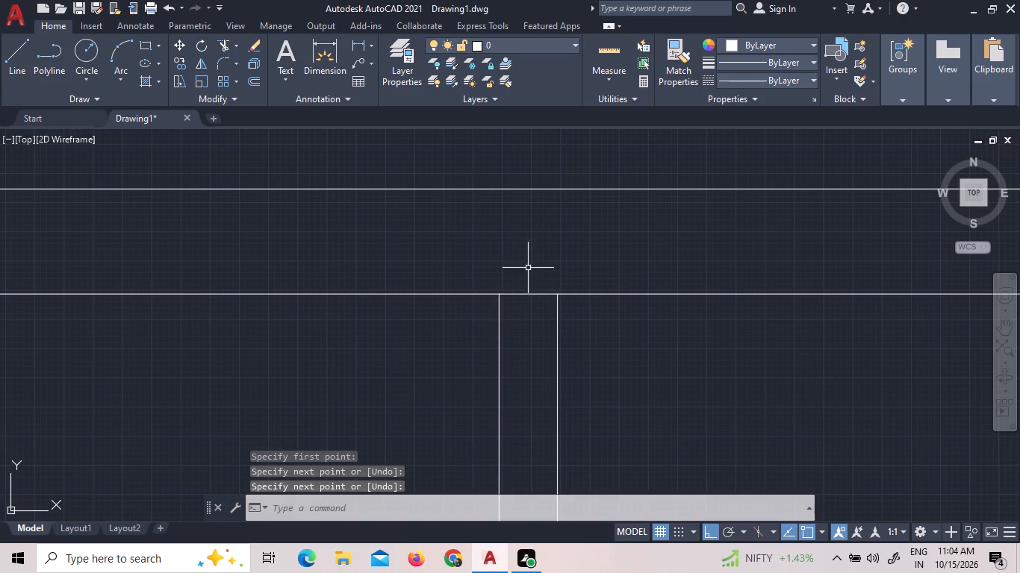
Examine the new unit's room layout alongside the finished west unit.
scroll(528, 268, down, 4)
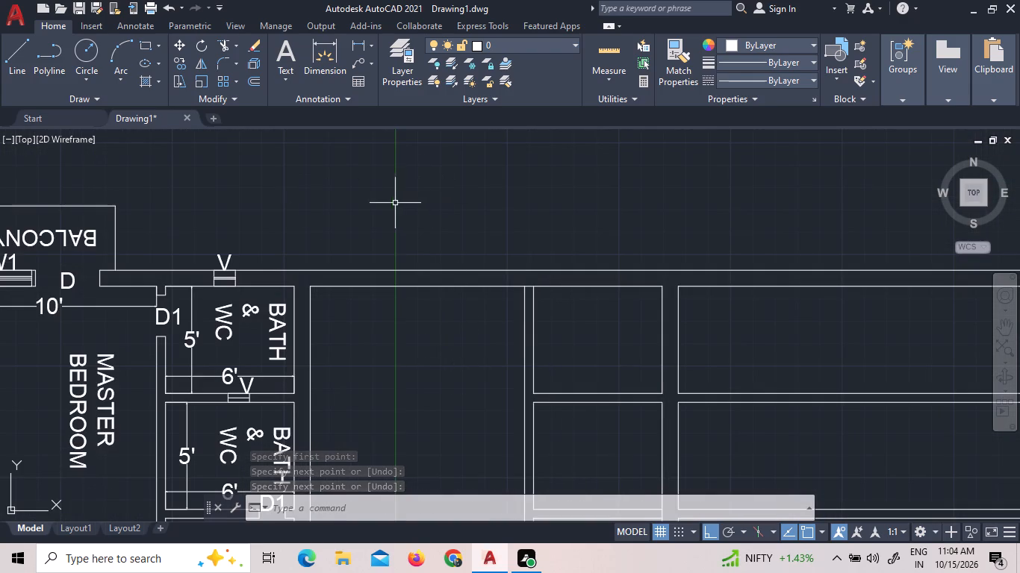
scroll(398, 203, down, 2)
scroll(470, 413, up, 1)
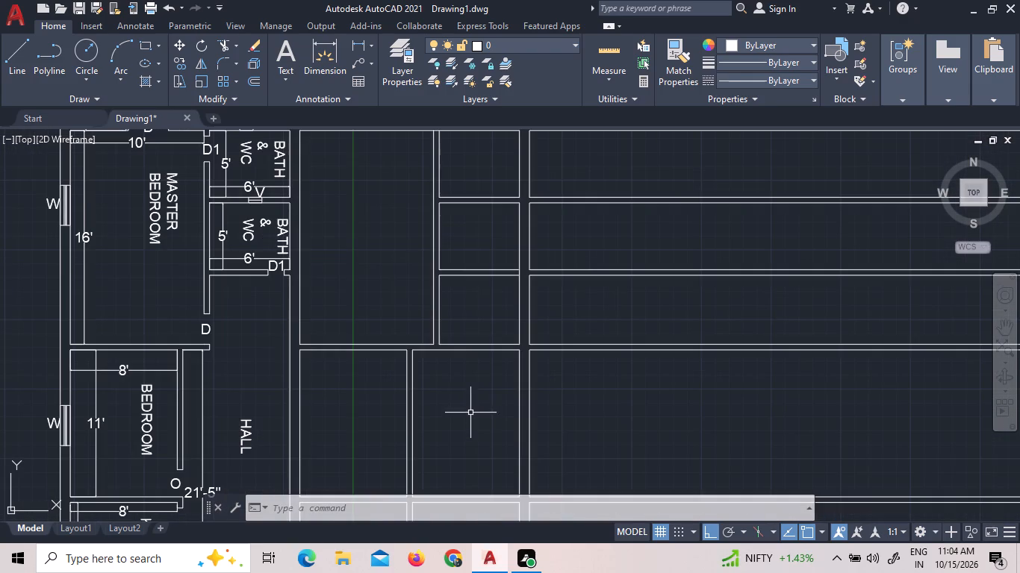
scroll(494, 260, up, 2)
scroll(495, 260, down, 2)
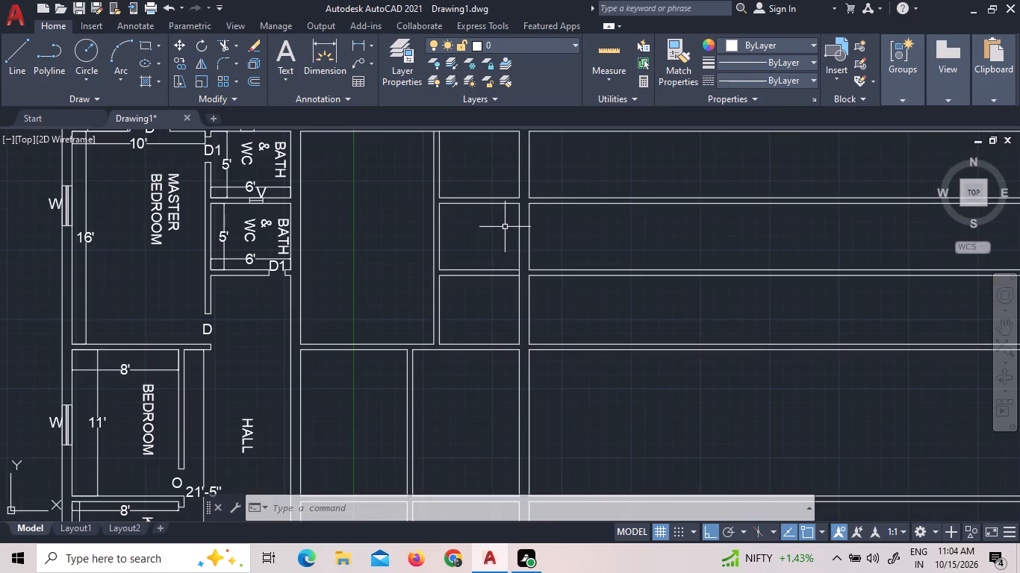
scroll(505, 225, up, 1)
scroll(506, 252, down, 1)
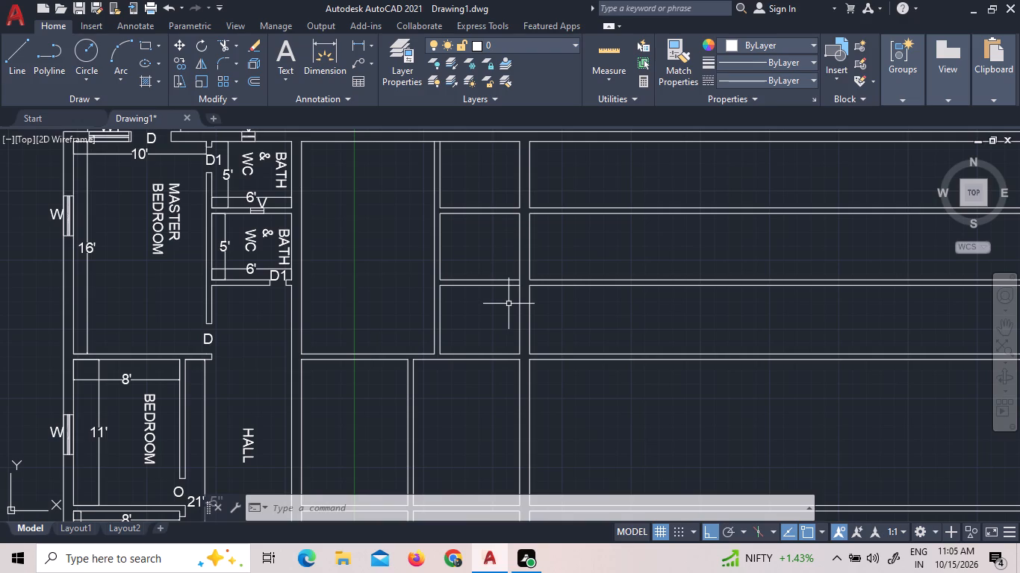
scroll(509, 304, down, 2)
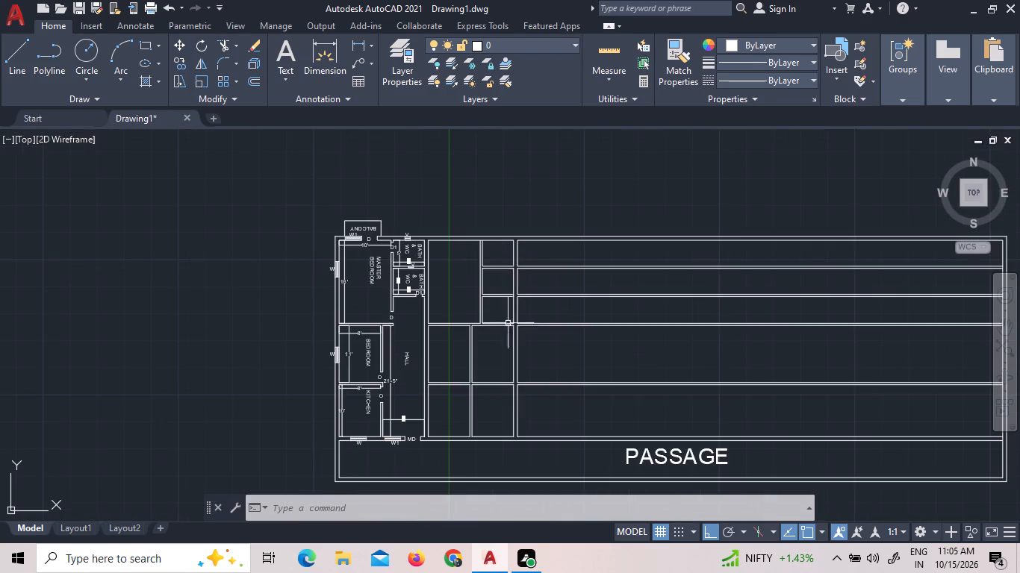
Draw a 5" line across the north partition at the midpoint of its third bay from the north wall.
scroll(502, 363, up, 2)
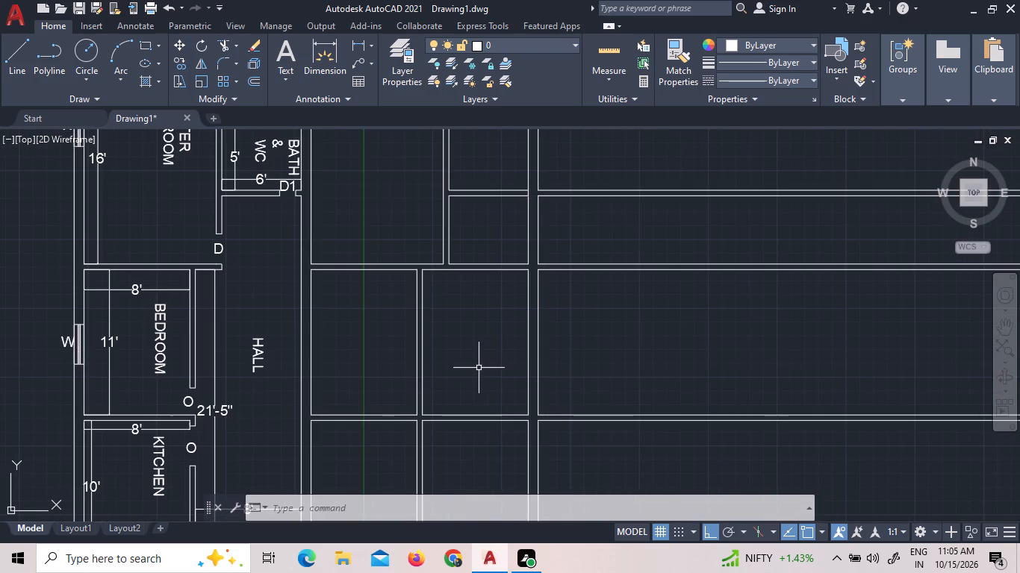
scroll(447, 216, up, 1)
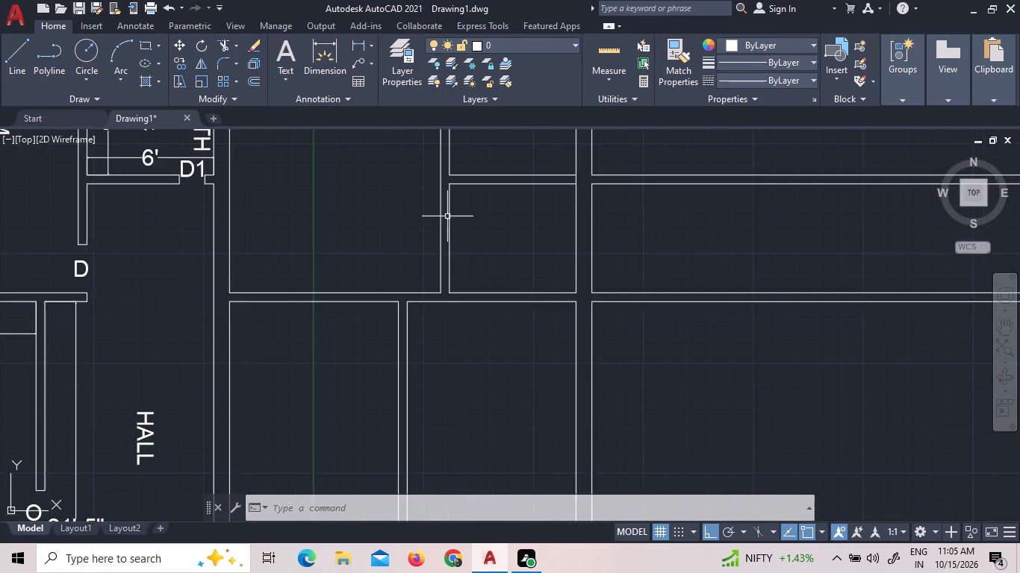
scroll(447, 216, up, 1)
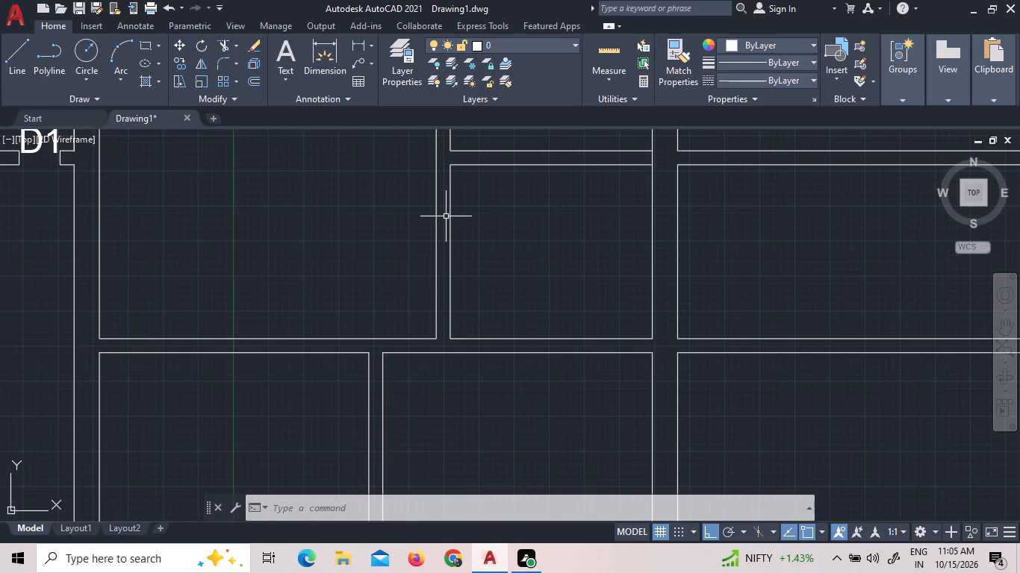
click(22, 65)
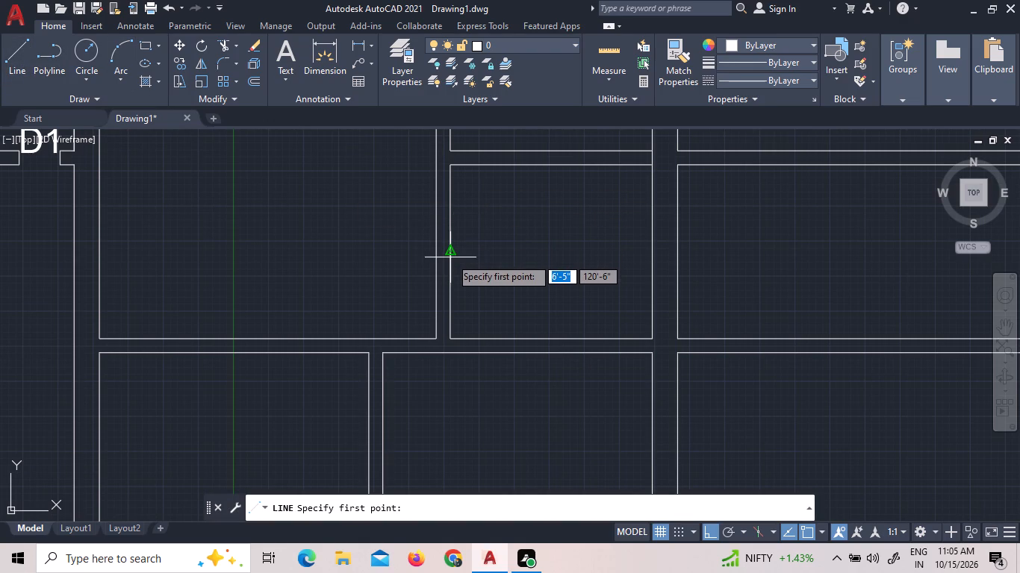
click(448, 255)
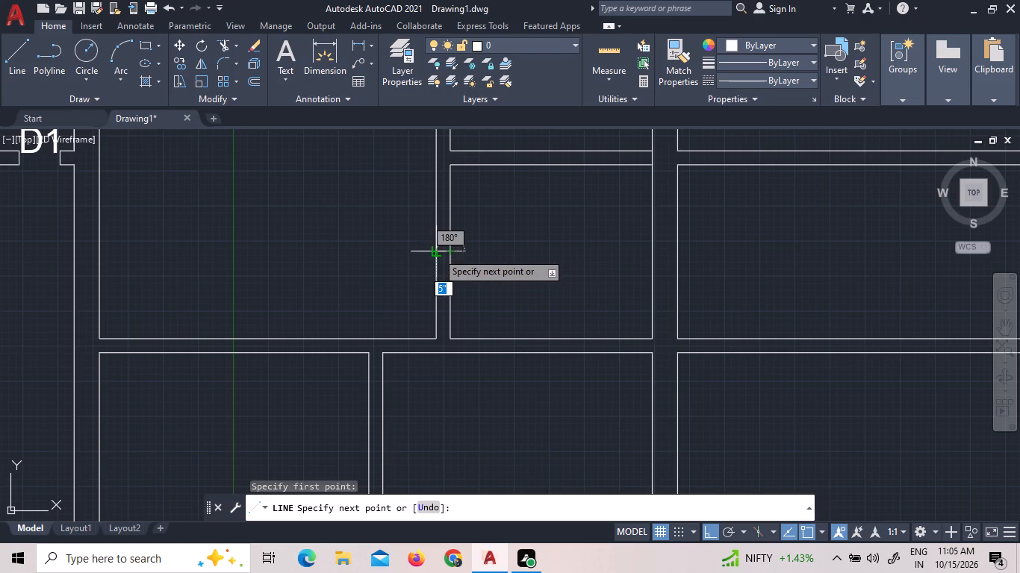
scroll(430, 250, up, 4)
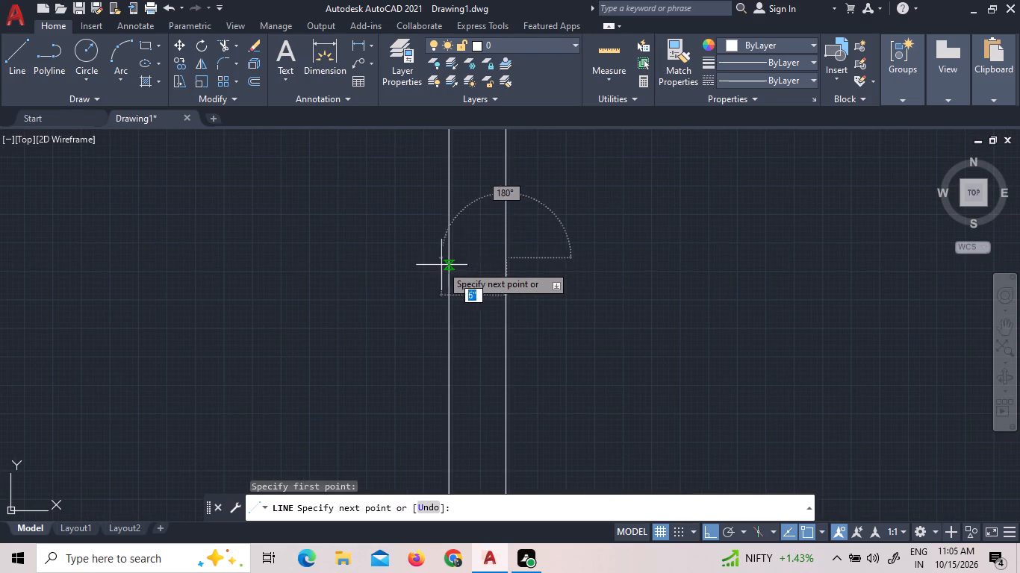
click(450, 259)
right_click(472, 237)
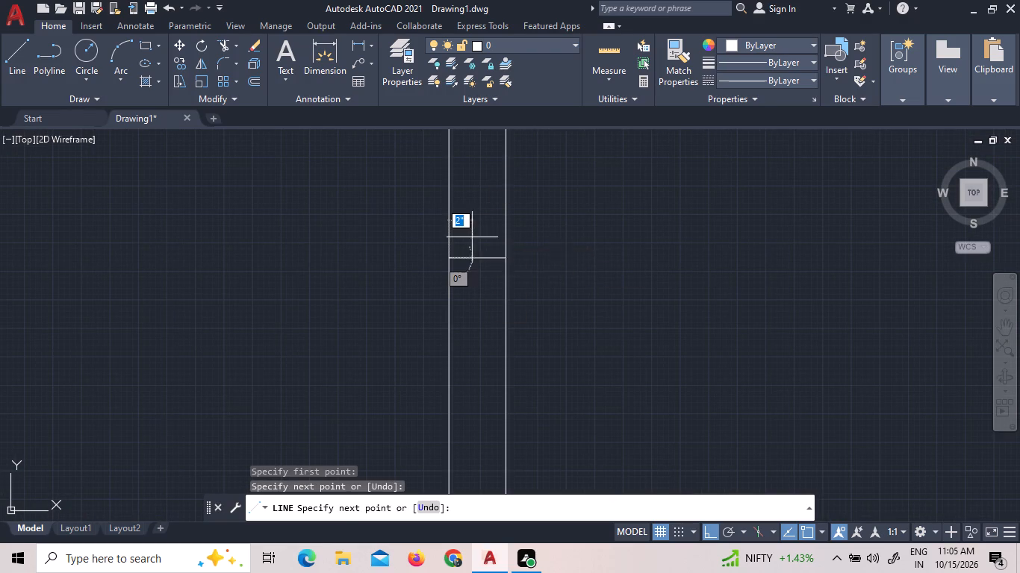
click(480, 248)
Draw a 5" line across the new unit's partition in the bay level with the west unit's BEDROOM, near that bay's south wall.
scroll(473, 234, down, 4)
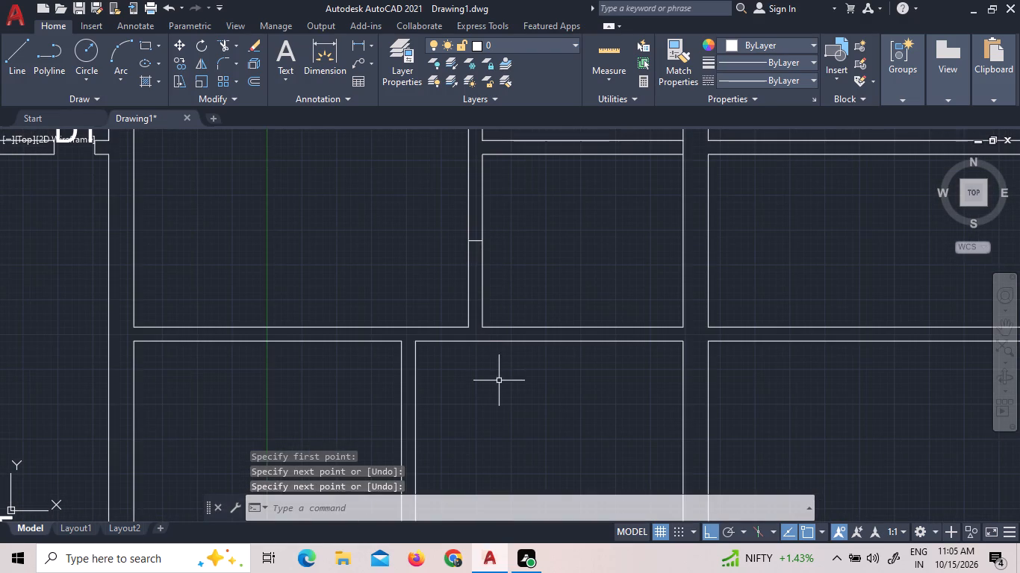
scroll(488, 368, down, 3)
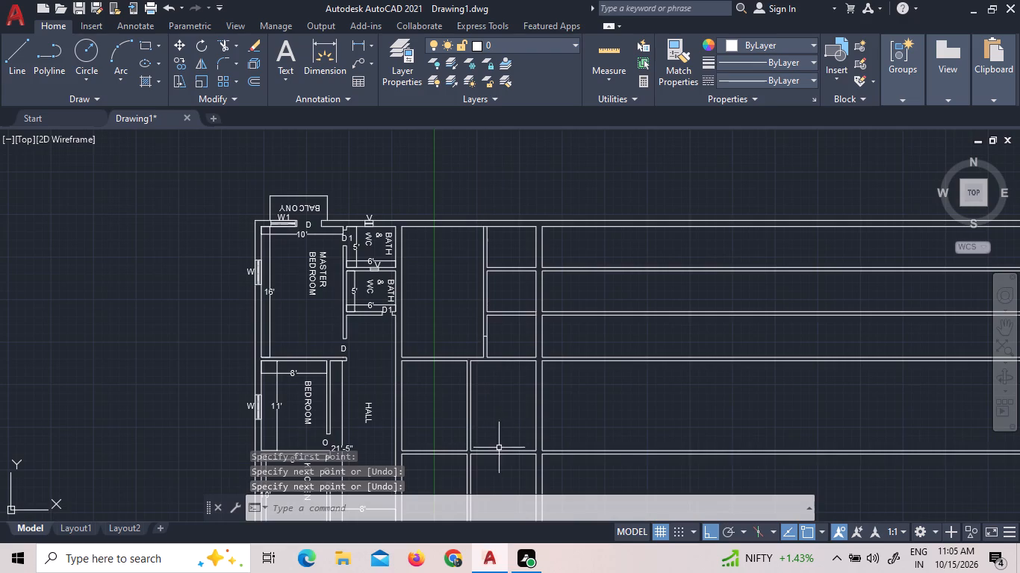
scroll(488, 469, up, 2)
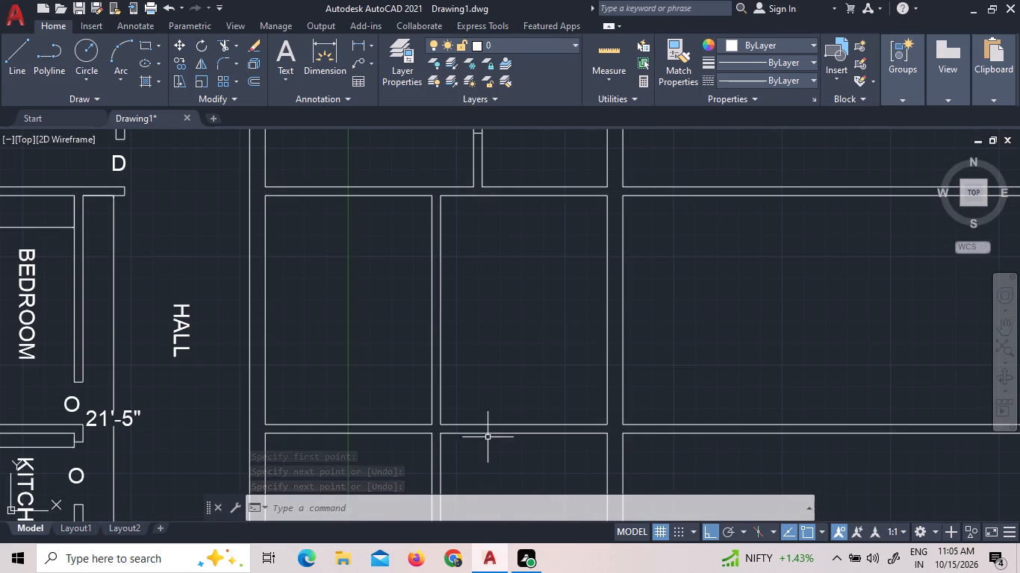
scroll(471, 389, up, 1)
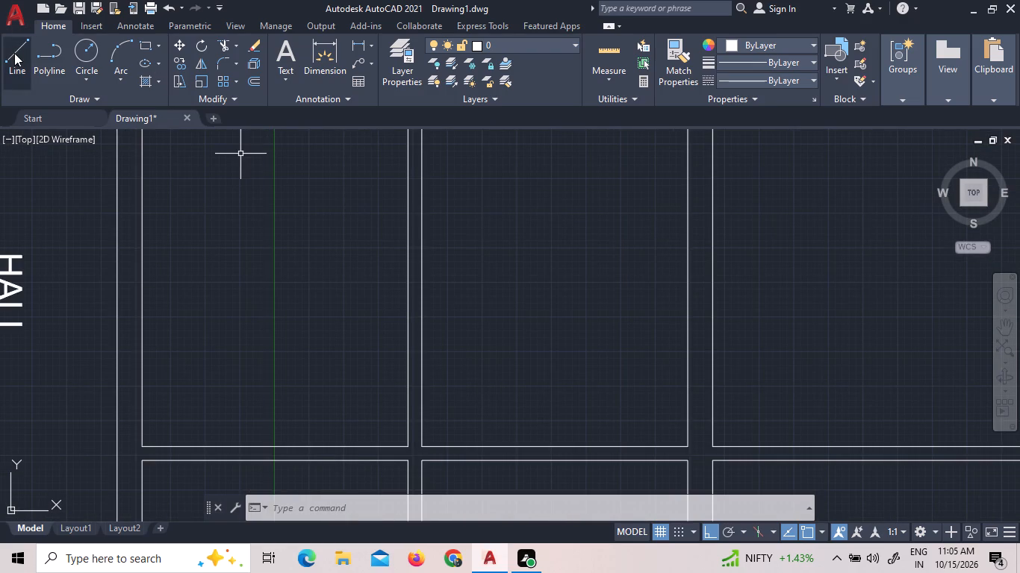
click(16, 55)
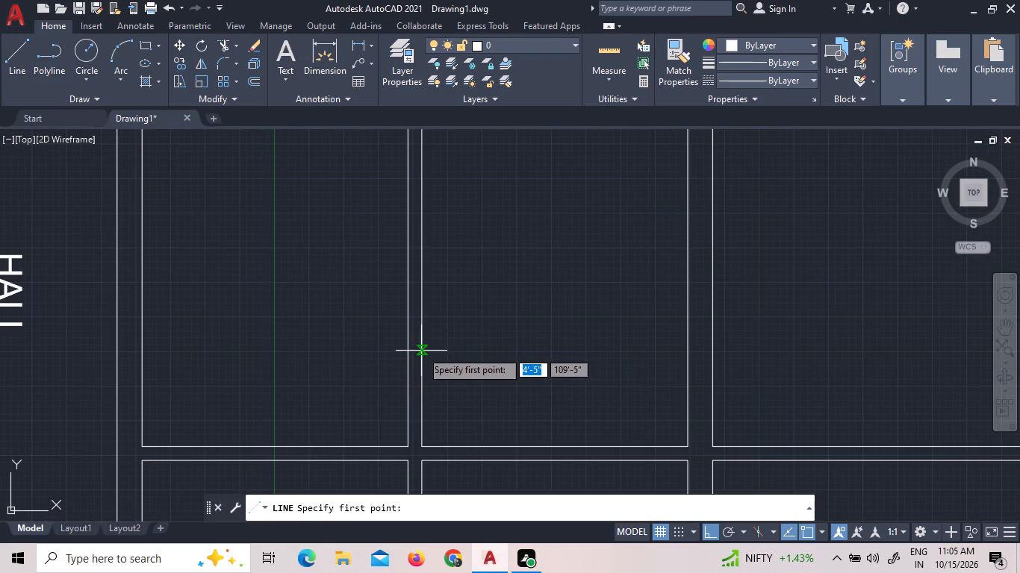
click(420, 351)
click(408, 352)
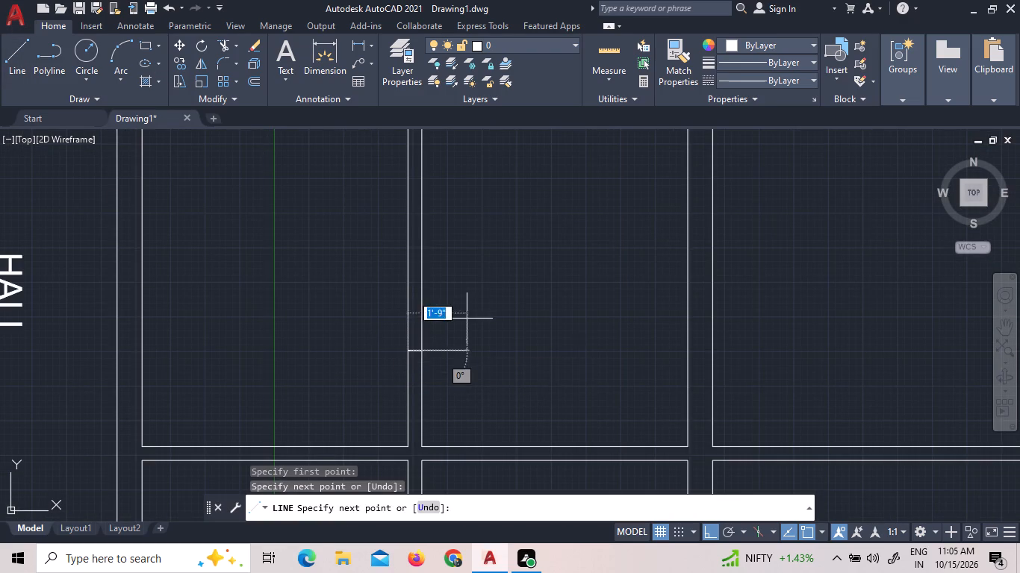
Draw a 5" line across the north end of the southernmost bay's partition, closing the gap in the cross wall's south face.
click(16, 51)
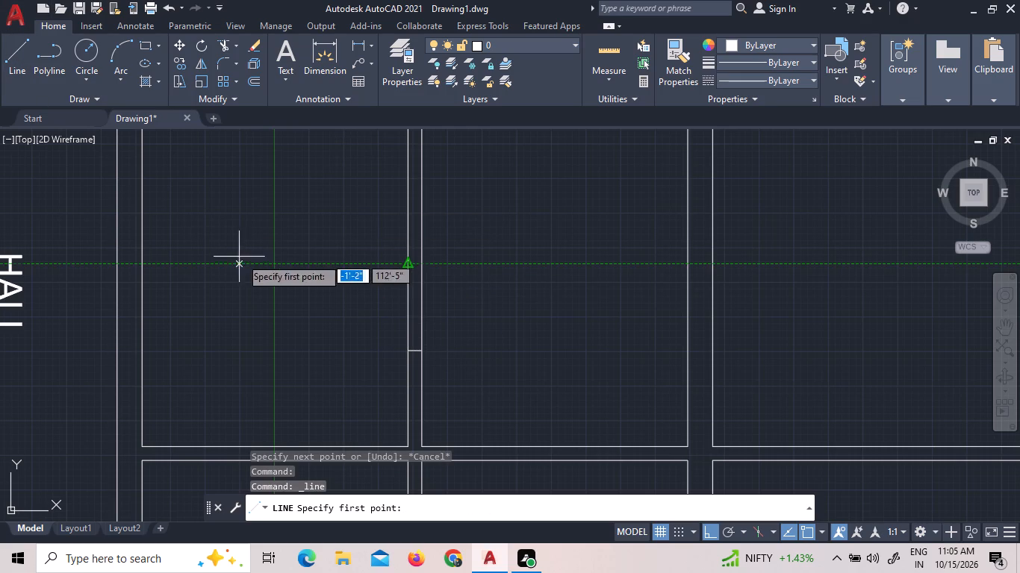
scroll(296, 336, down, 4)
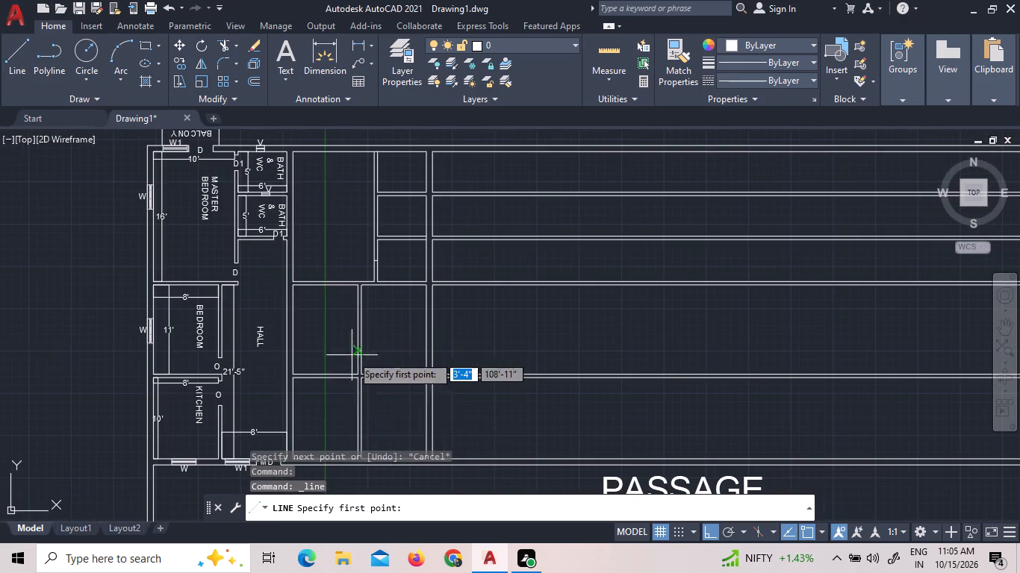
scroll(352, 439, up, 2)
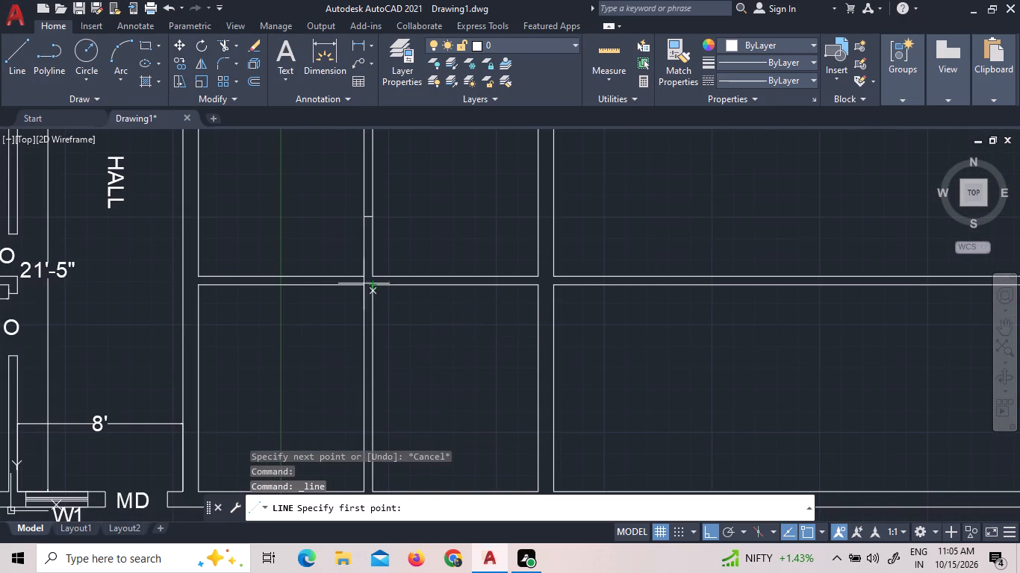
scroll(351, 287, up, 4)
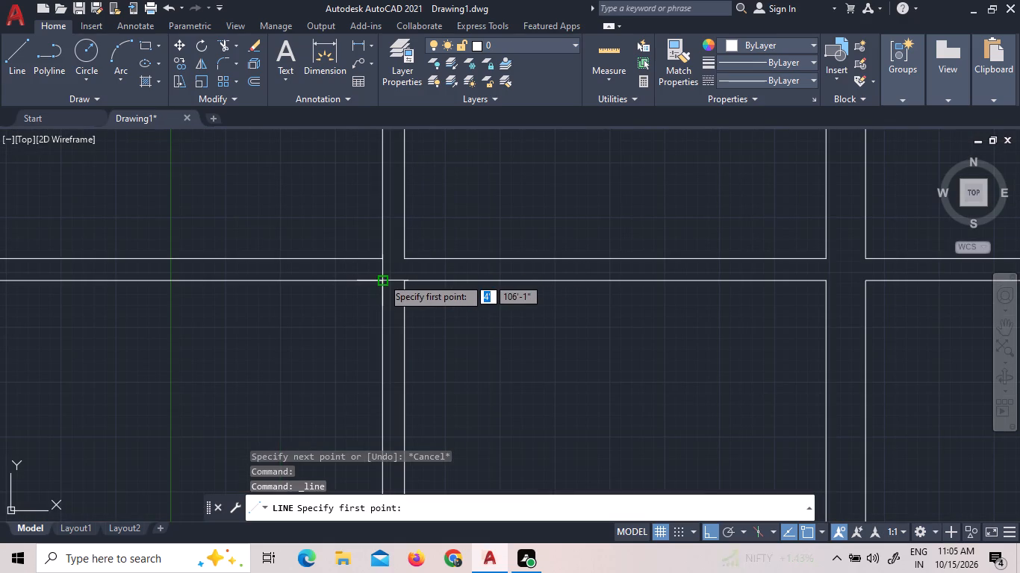
click(382, 279)
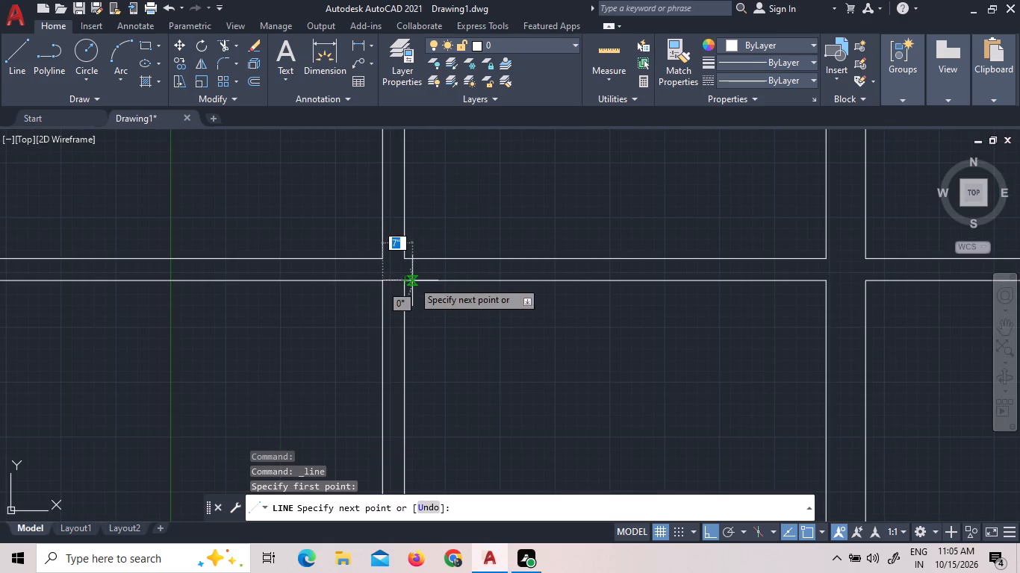
click(406, 281)
click(34, 69)
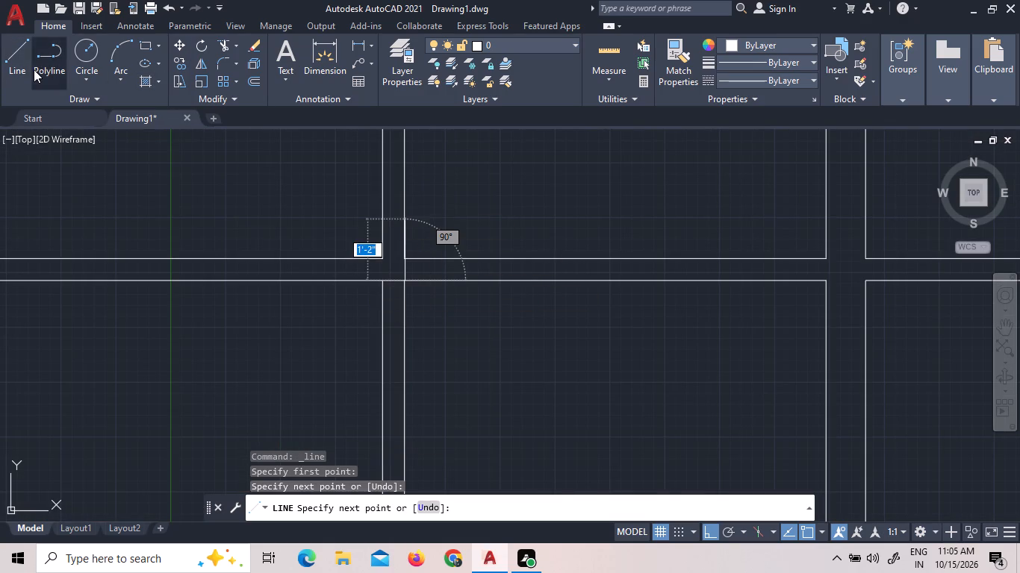
Draw a line across the PASSAGE wall's thickness, continuing the west face of the new unit's east wall.
click(25, 69)
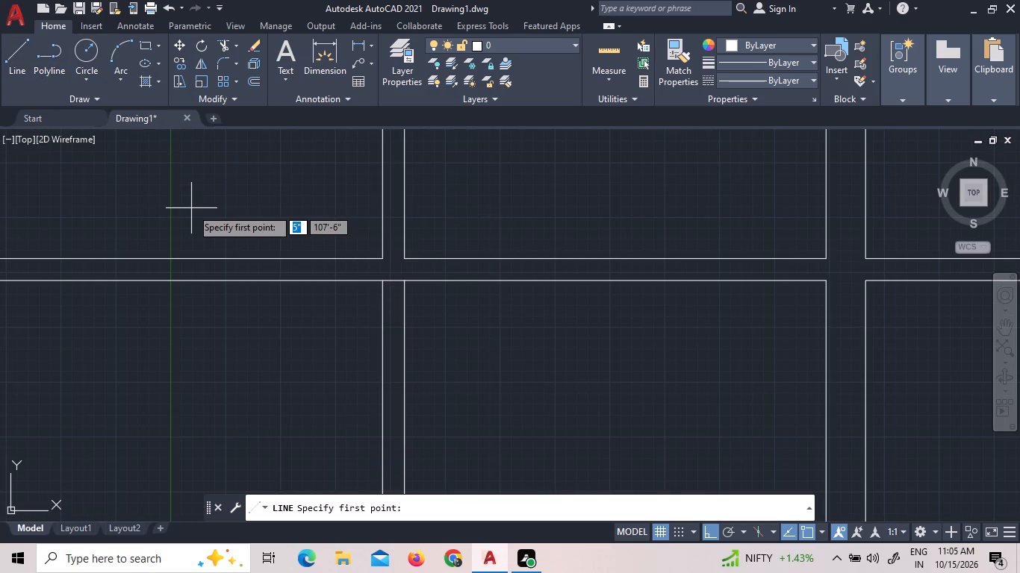
scroll(191, 208, down, 2)
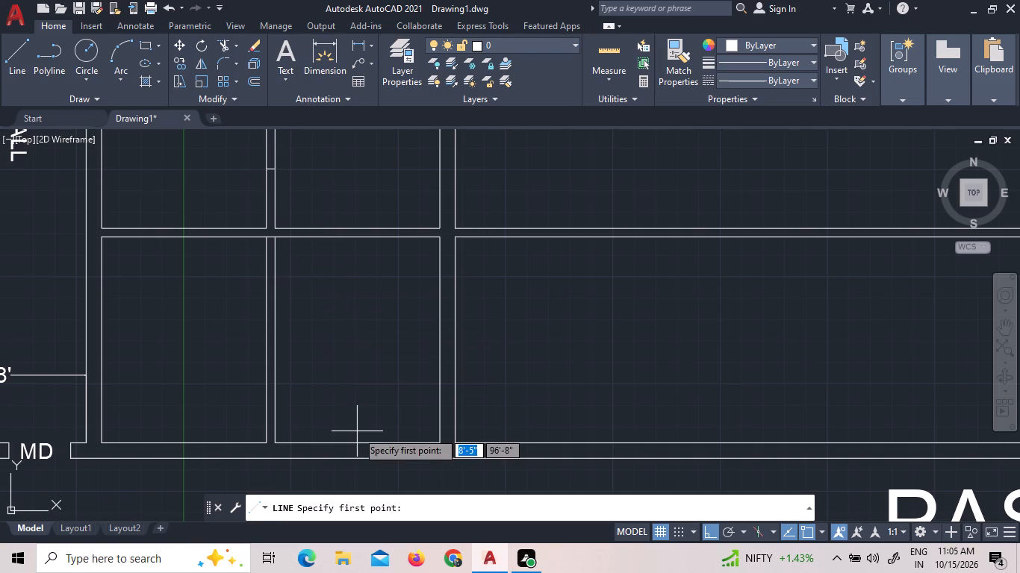
scroll(440, 561, up, 3)
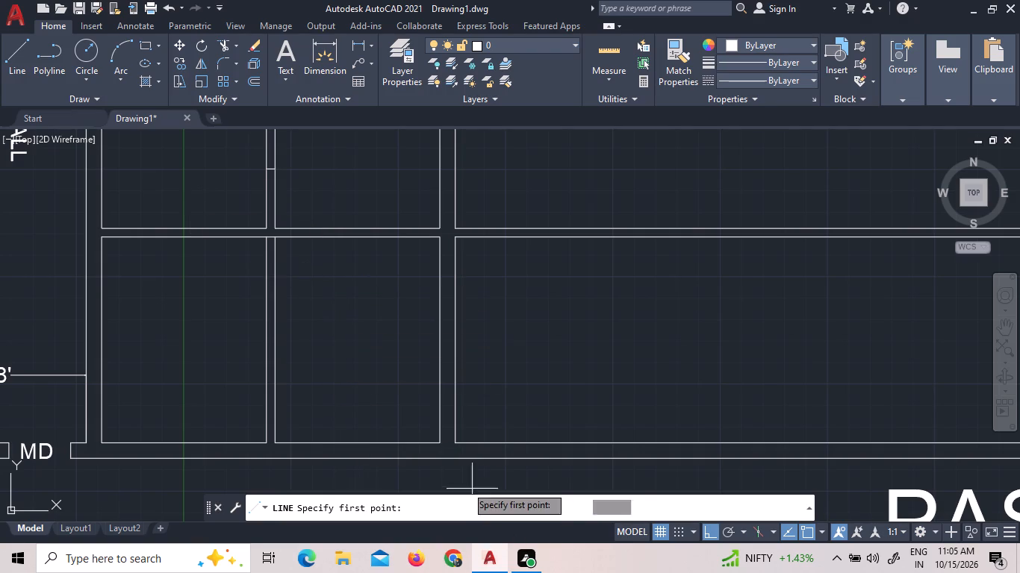
scroll(451, 480, up, 2)
click(421, 389)
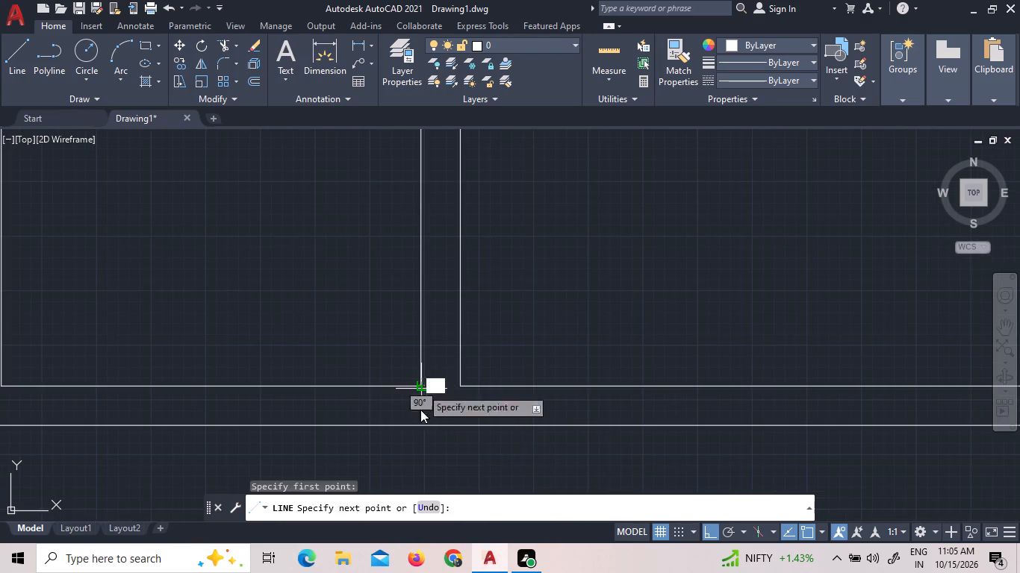
click(421, 429)
right_click(417, 397)
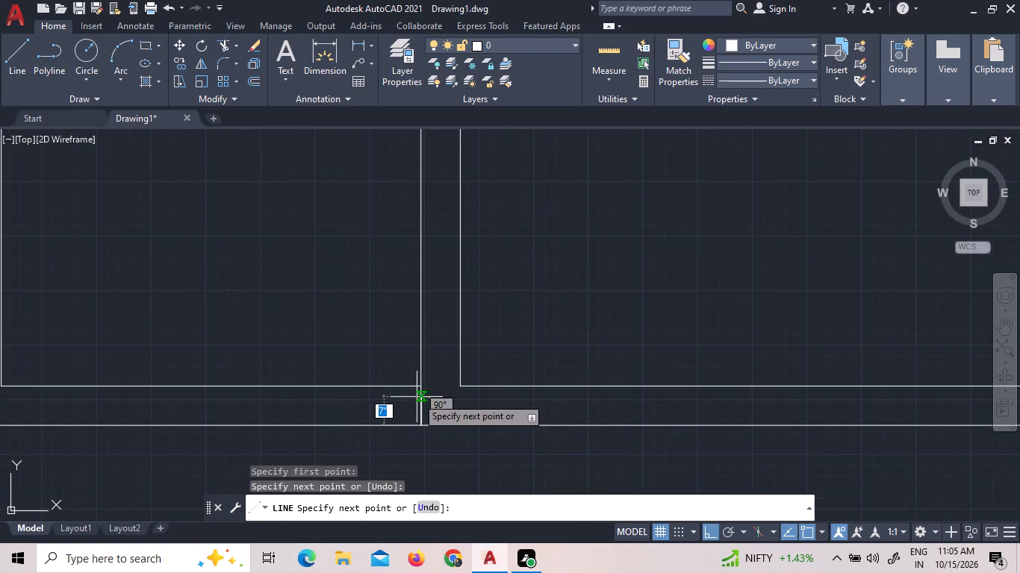
click(494, 238)
Draw a 9" line across the outer north wall, continuing the west face of the new unit's north-bay partition.
scroll(513, 395, down, 3)
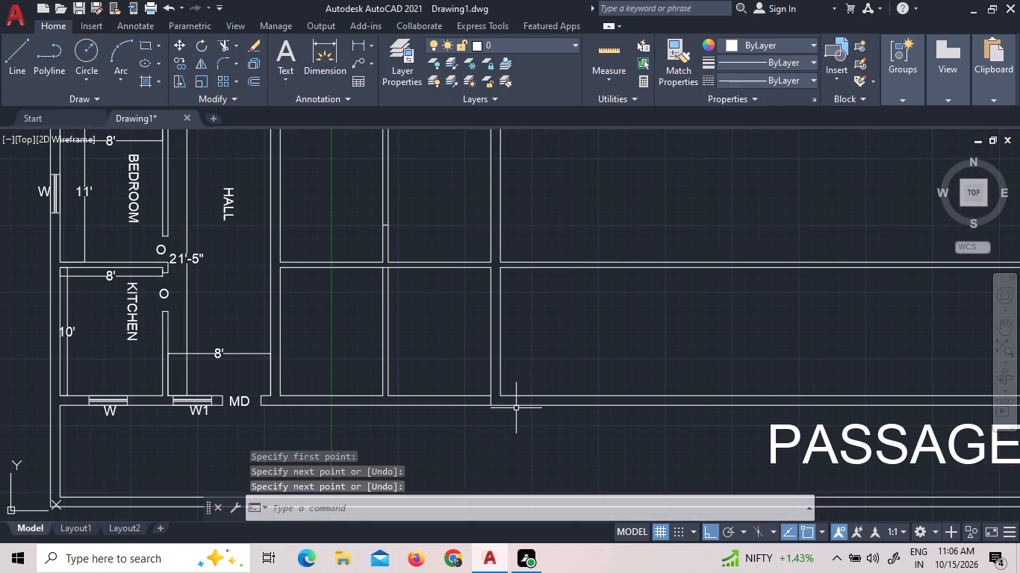
scroll(514, 412, down, 2)
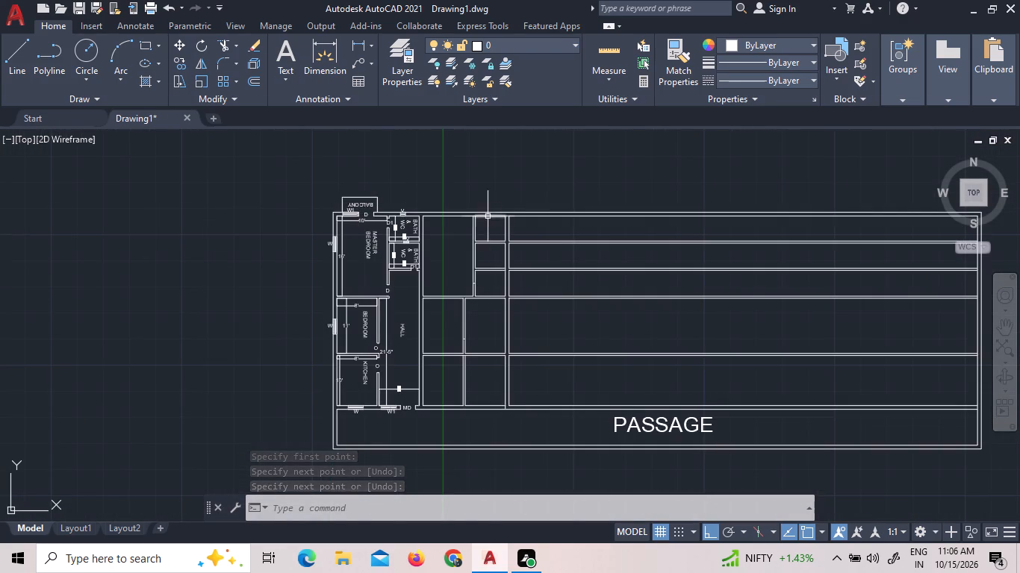
scroll(488, 216, up, 4)
scroll(438, 212, down, 1)
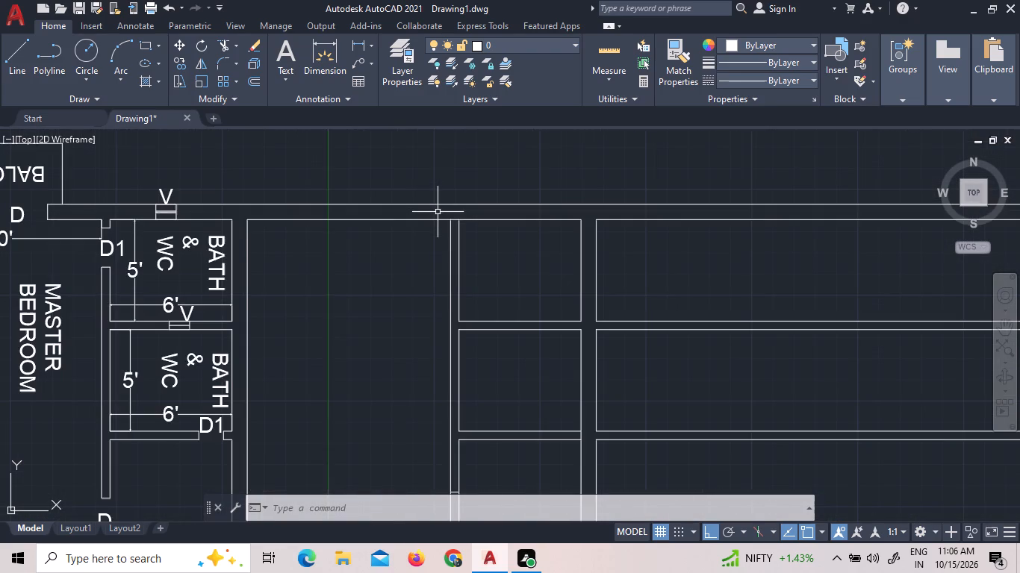
scroll(430, 214, down, 1)
scroll(434, 208, up, 3)
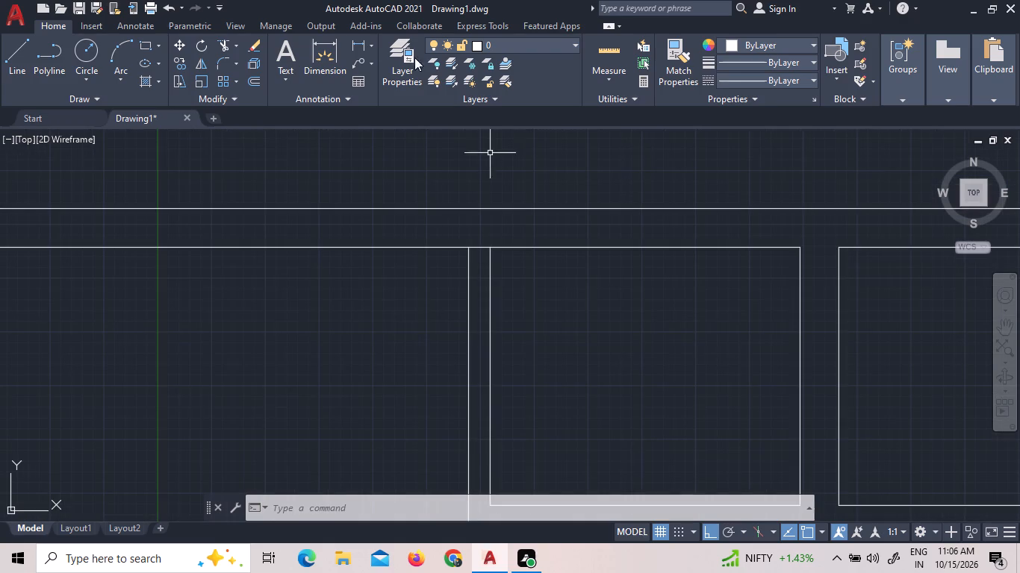
click(24, 60)
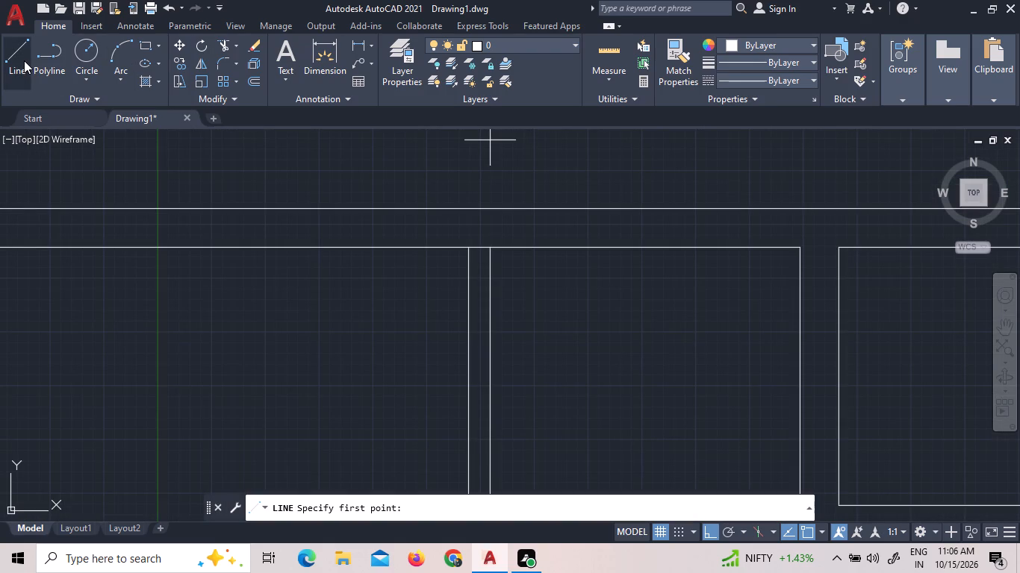
click(465, 247)
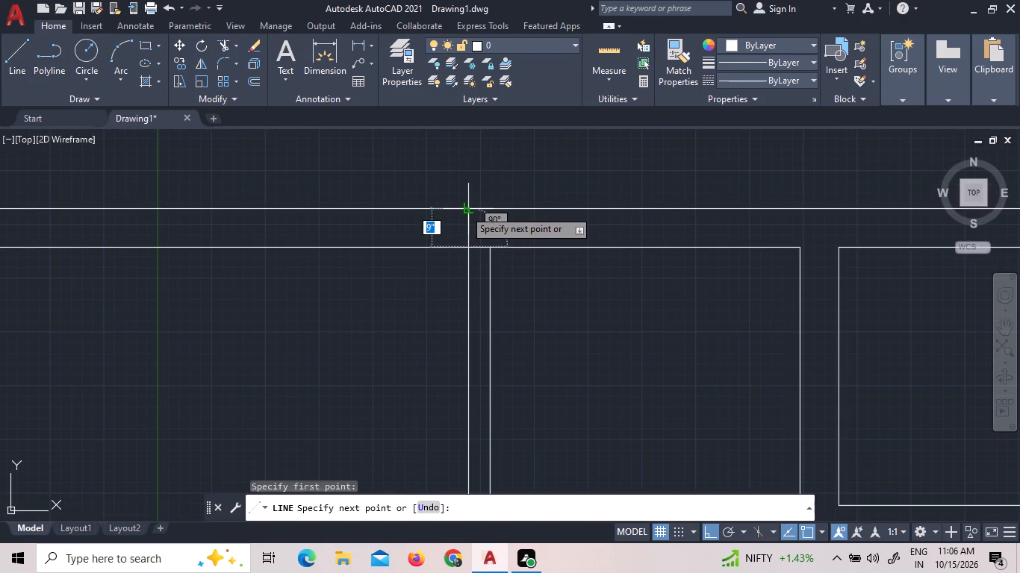
click(464, 210)
right_click(485, 171)
click(498, 181)
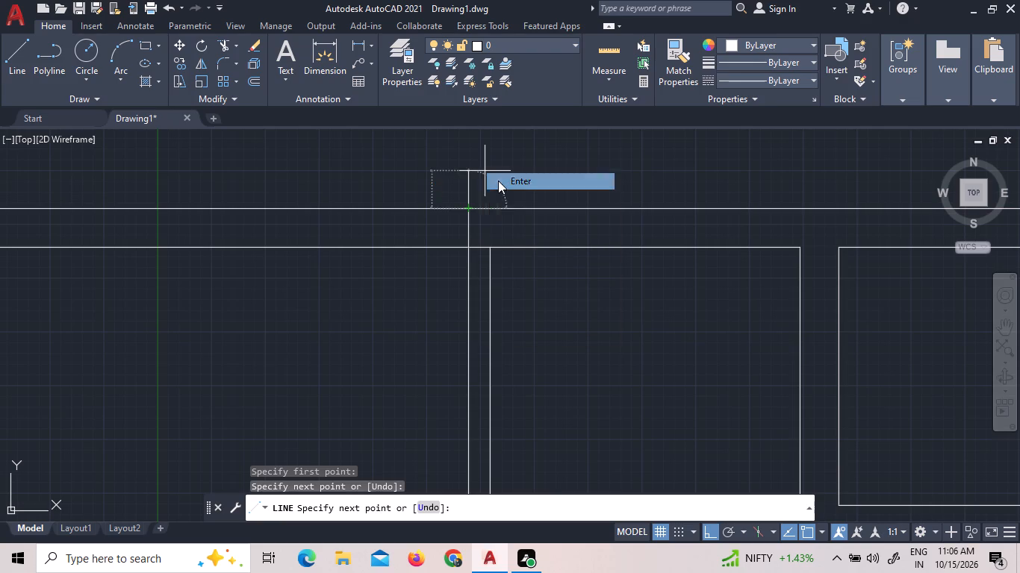
Offset the short line across the outer north wall 5" to the west.
click(258, 76)
text(5")
key(Return)
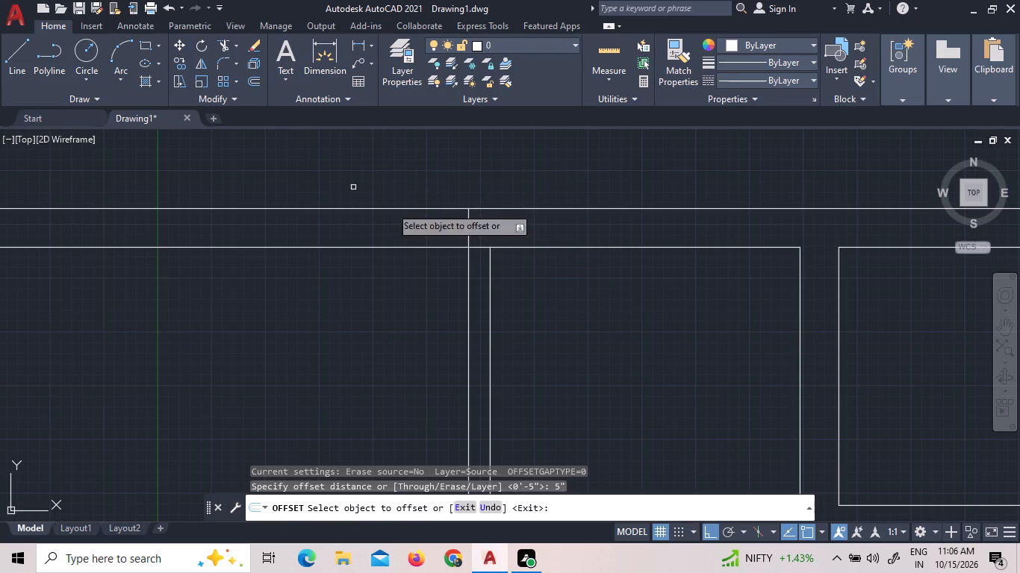
click(470, 219)
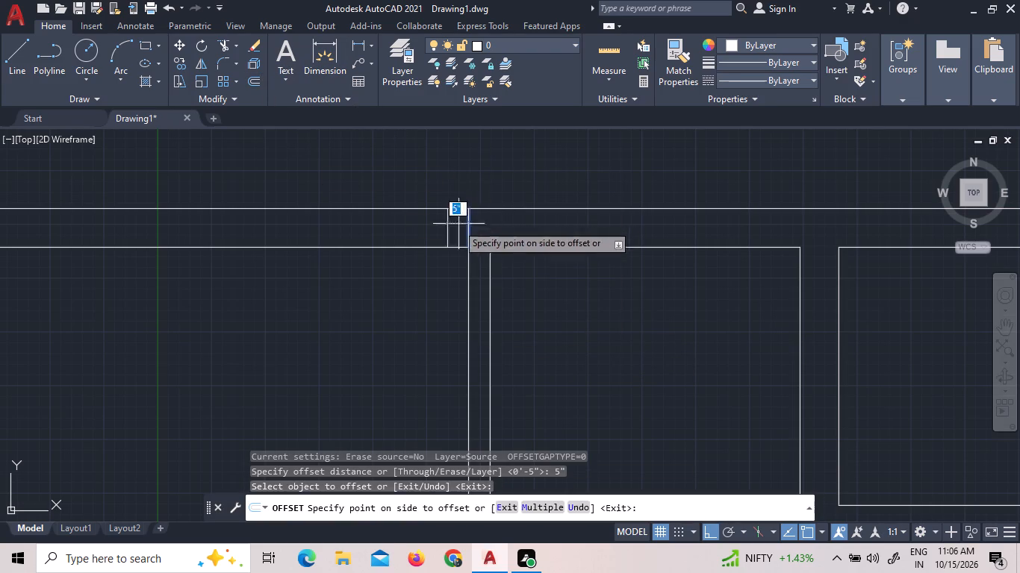
click(412, 229)
scroll(432, 218, down, 3)
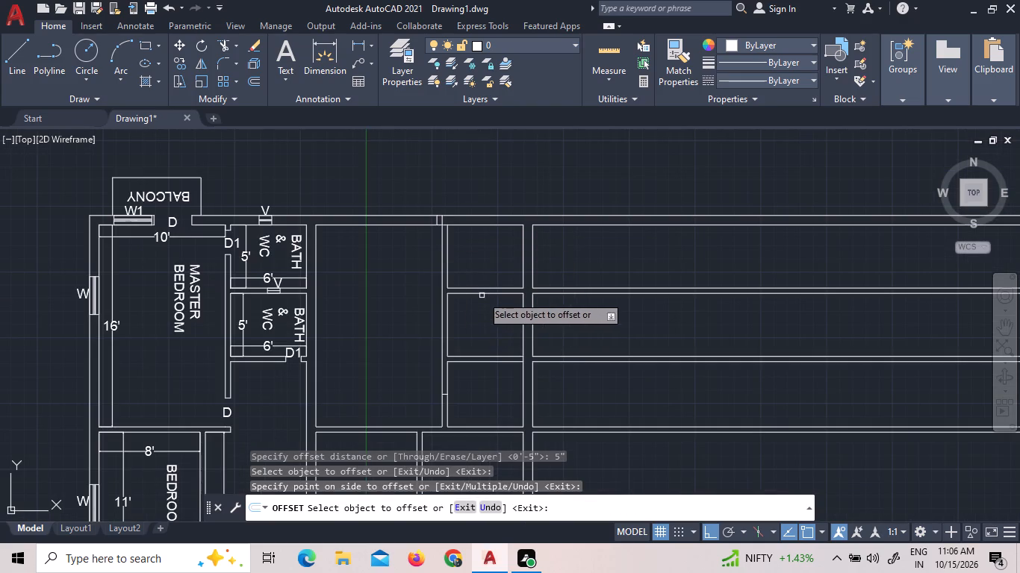
scroll(451, 295, up, 1)
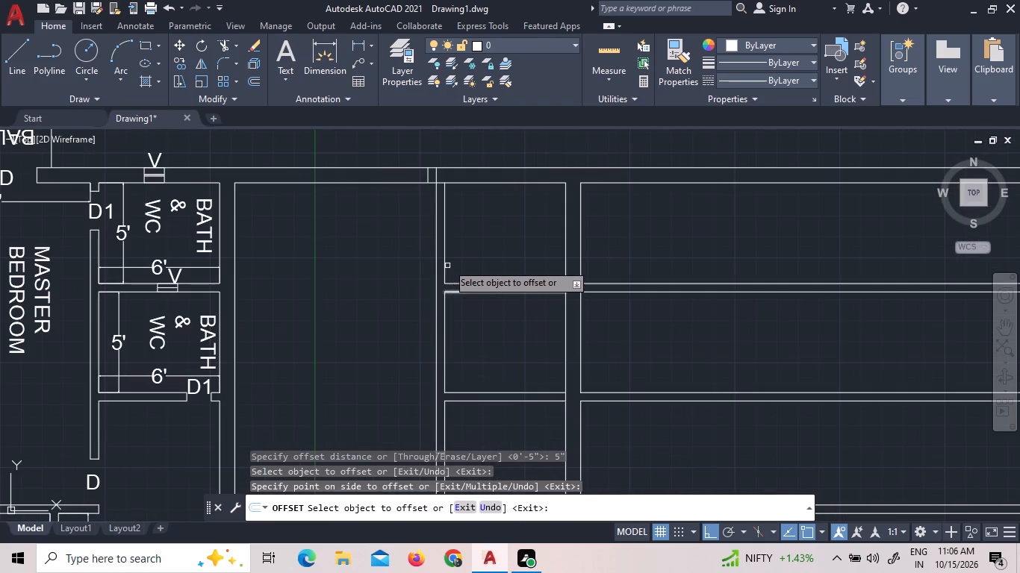
Offset the short line across the north end of the new unit's north-bay partition 5" to the south.
scroll(438, 181, up, 2)
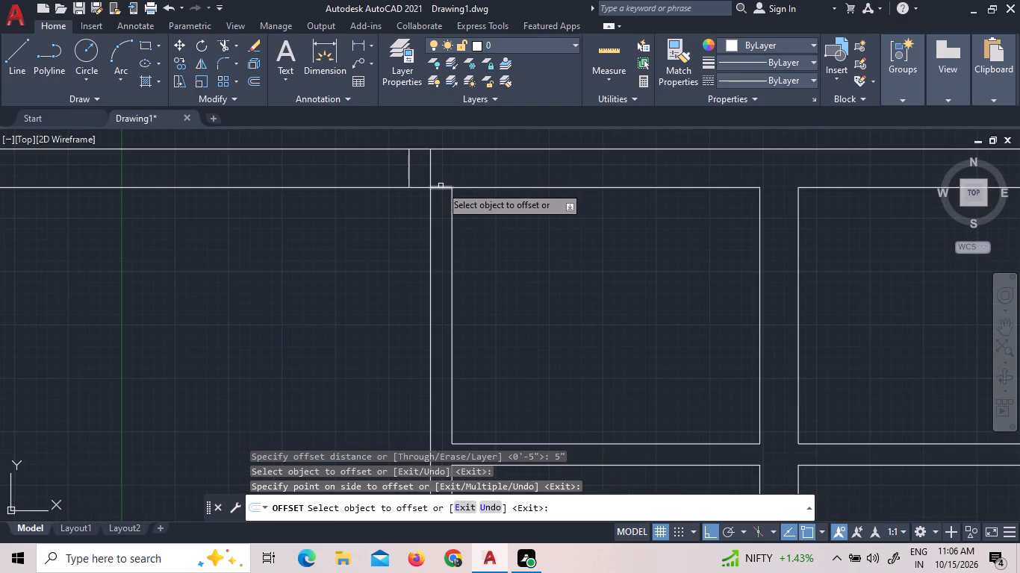
click(441, 186)
double_click(439, 207)
Offset the short line at the east end of the cross wall between the second and third bays from the north 5" to the west.
scroll(439, 204, down, 3)
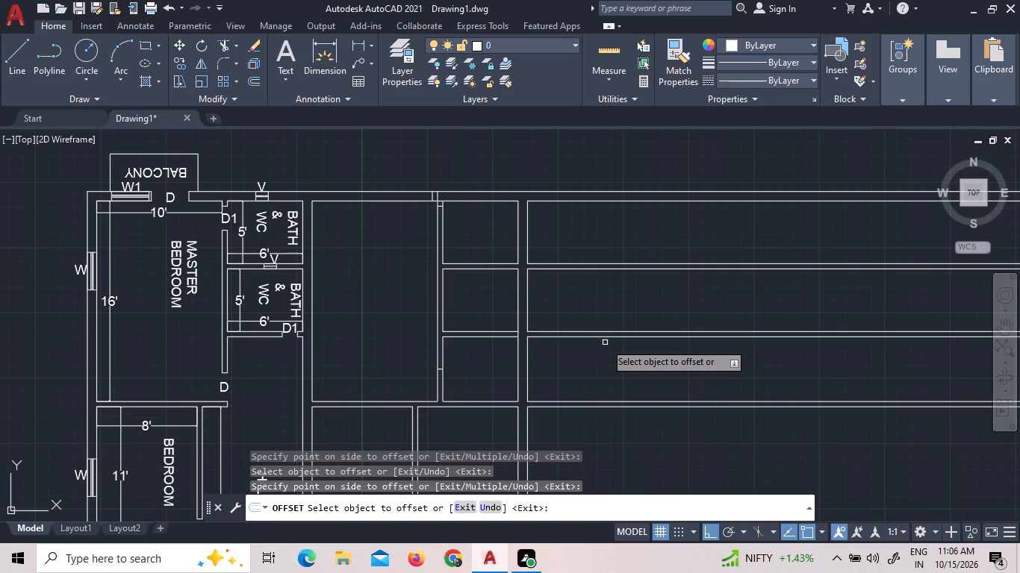
scroll(511, 329, up, 3)
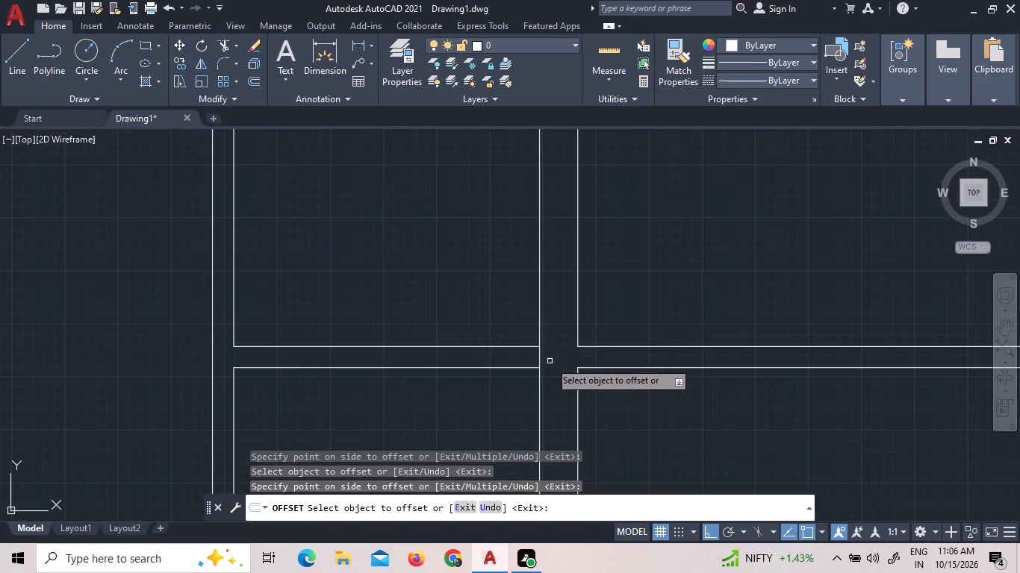
click(541, 354)
click(503, 350)
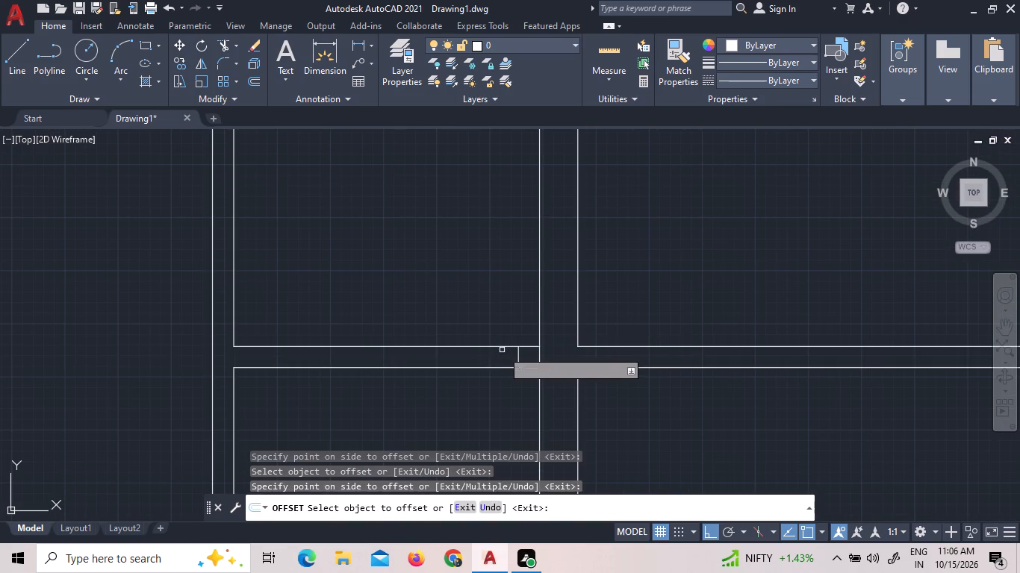
Offset the short line across the north end of the southernmost bay's partition 5" to the south.
scroll(503, 341, down, 3)
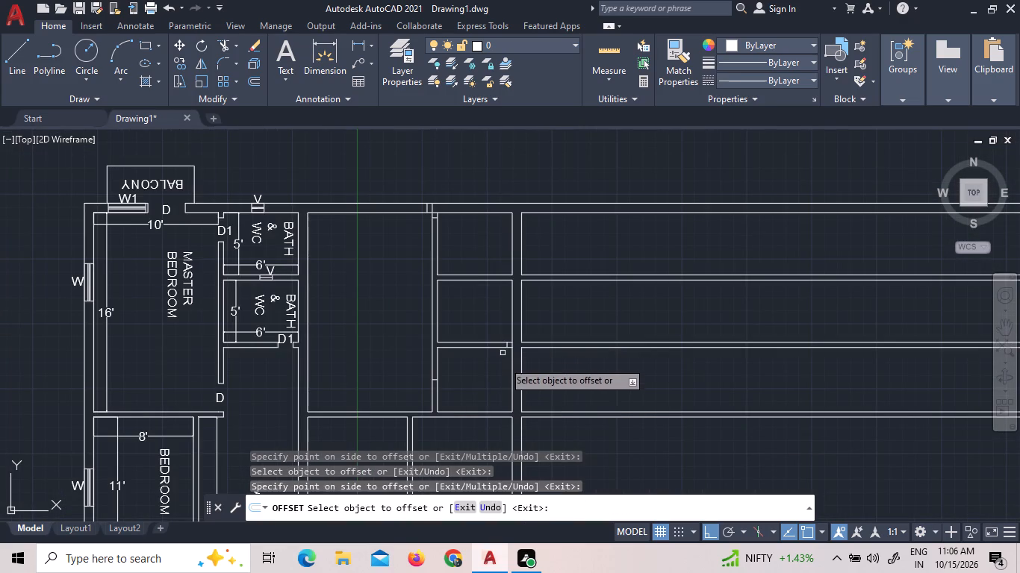
scroll(445, 394, up, 2)
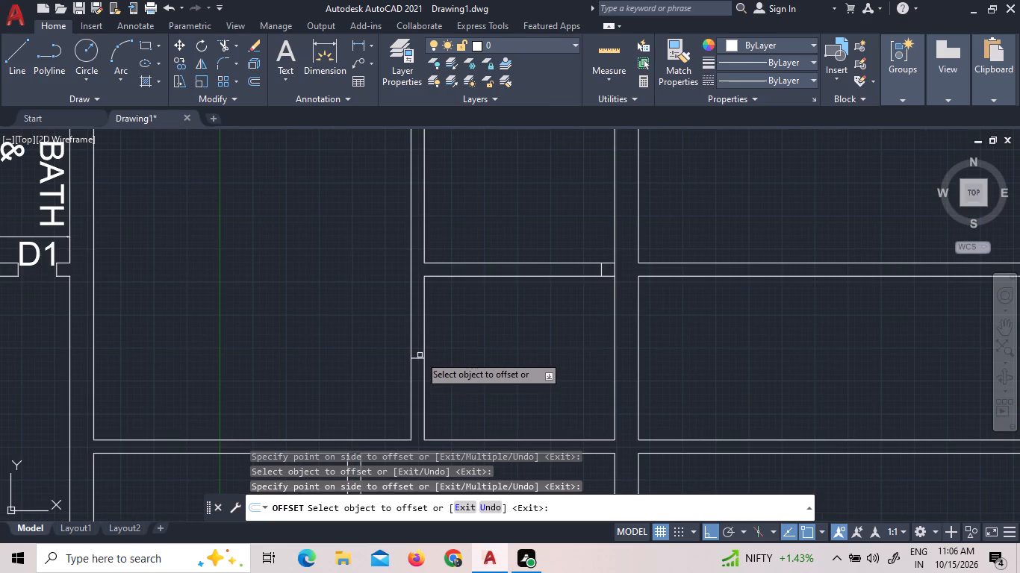
scroll(454, 329, down, 2)
scroll(444, 378, up, 3)
scroll(444, 378, down, 6)
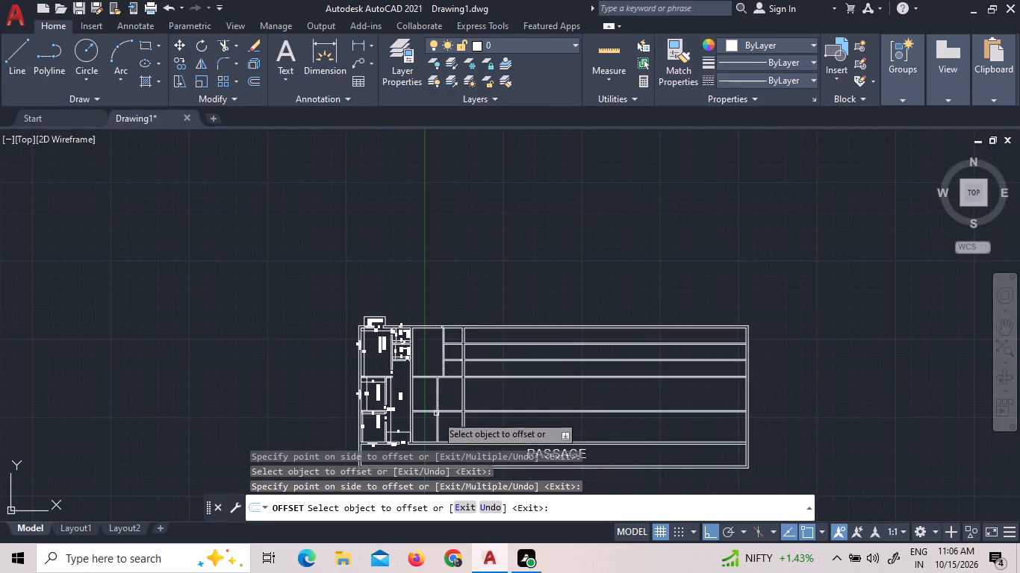
scroll(433, 421, up, 3)
scroll(451, 390, down, 1)
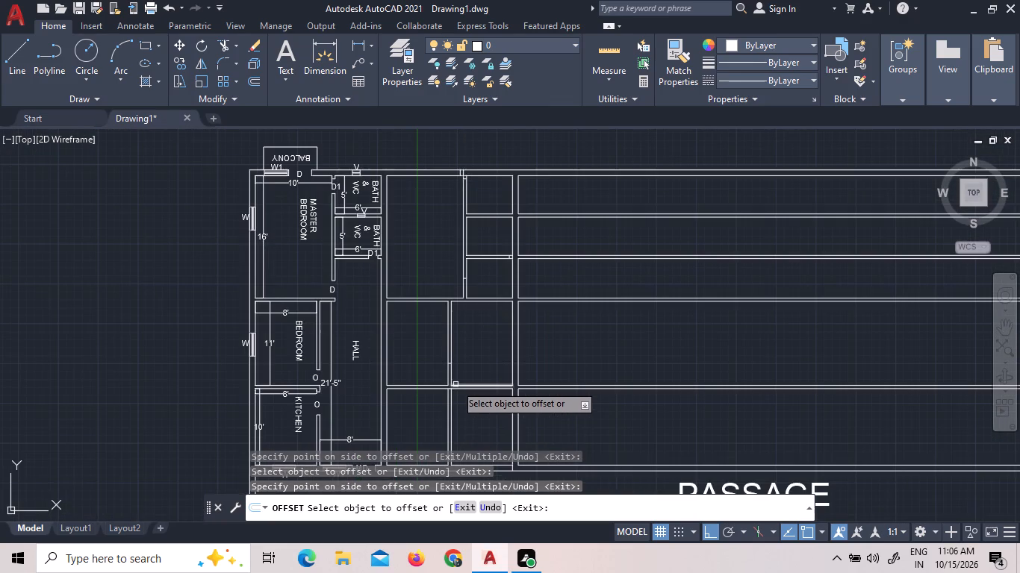
scroll(450, 404, up, 4)
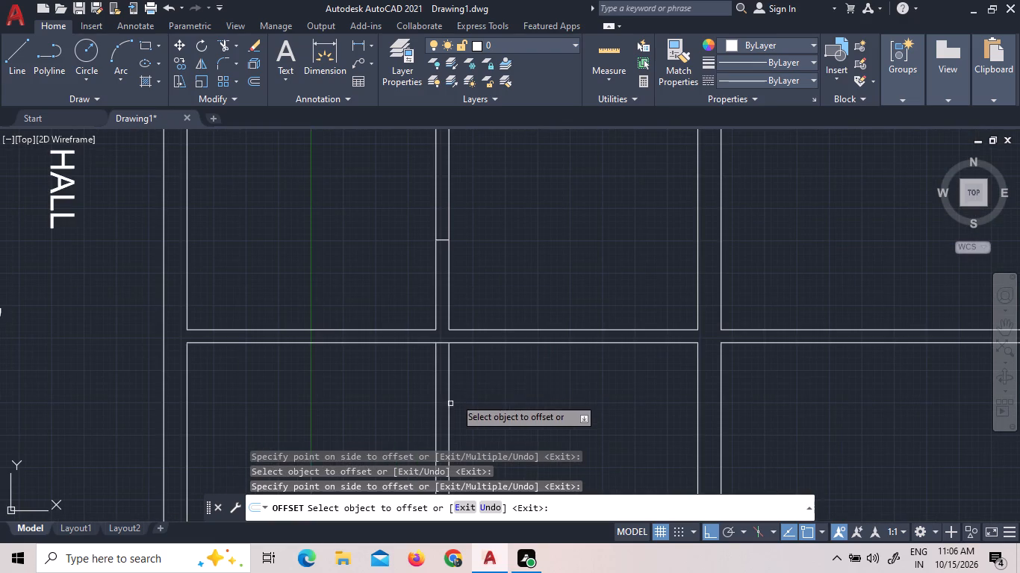
click(444, 342)
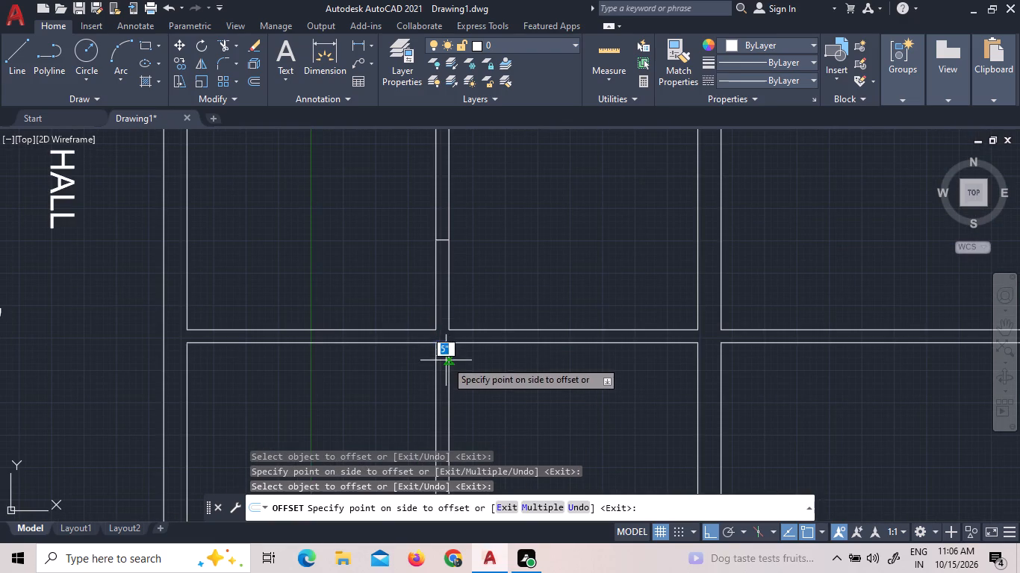
click(446, 360)
Offset the line crossing the PASSAGE wall at the new unit's east wall 5" to the west.
scroll(488, 341, down, 3)
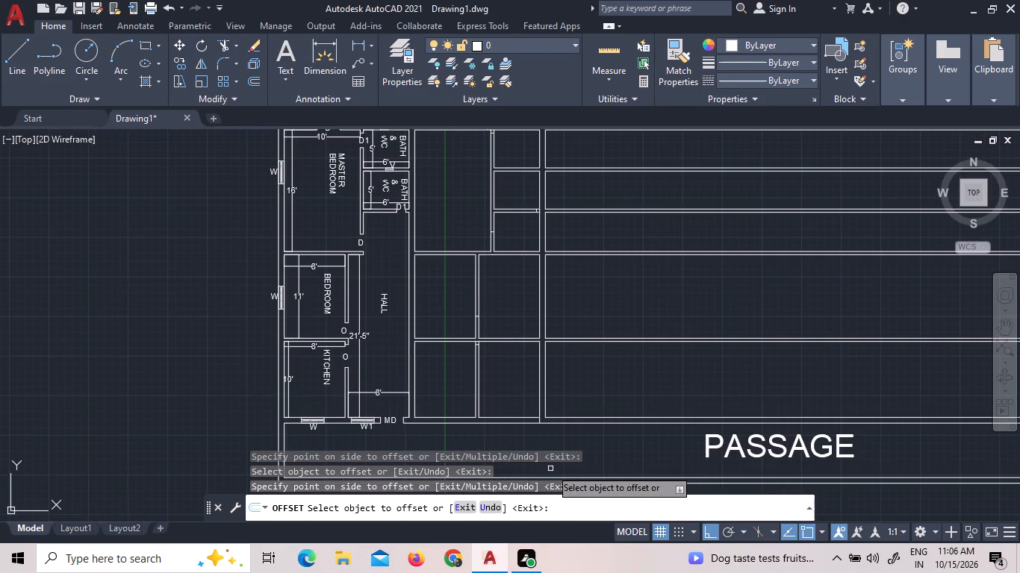
scroll(550, 469, up, 3)
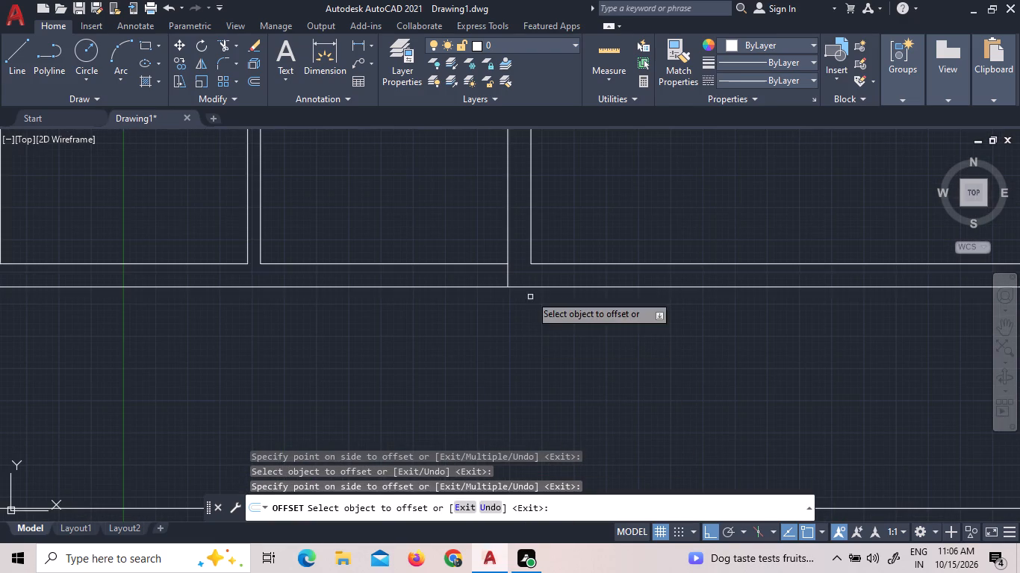
click(507, 277)
click(482, 277)
right_click(482, 276)
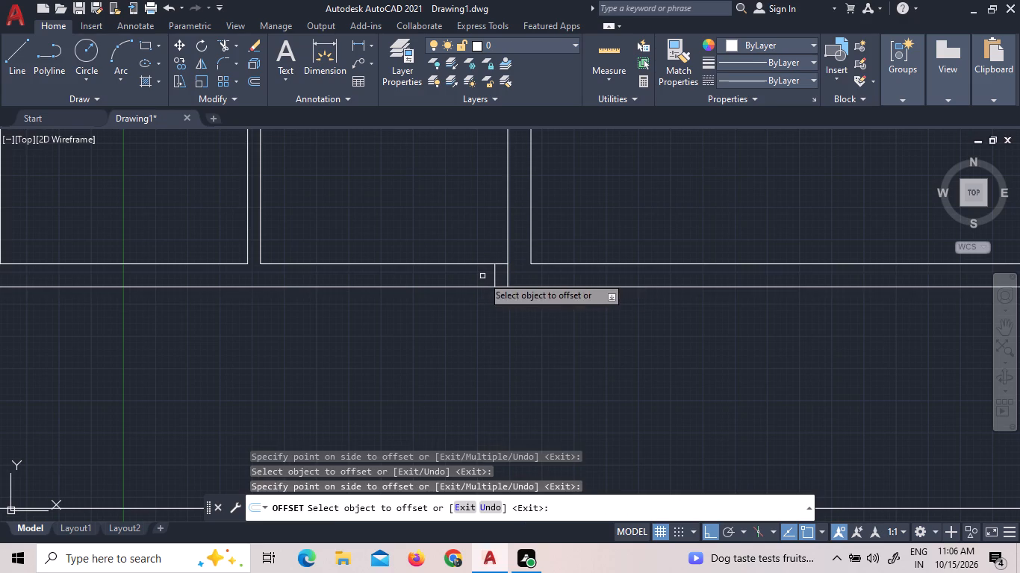
click(491, 283)
Offset the new jamb line across the PASSAGE wall 3' to the west to mark the door opening.
scroll(497, 429, down, 2)
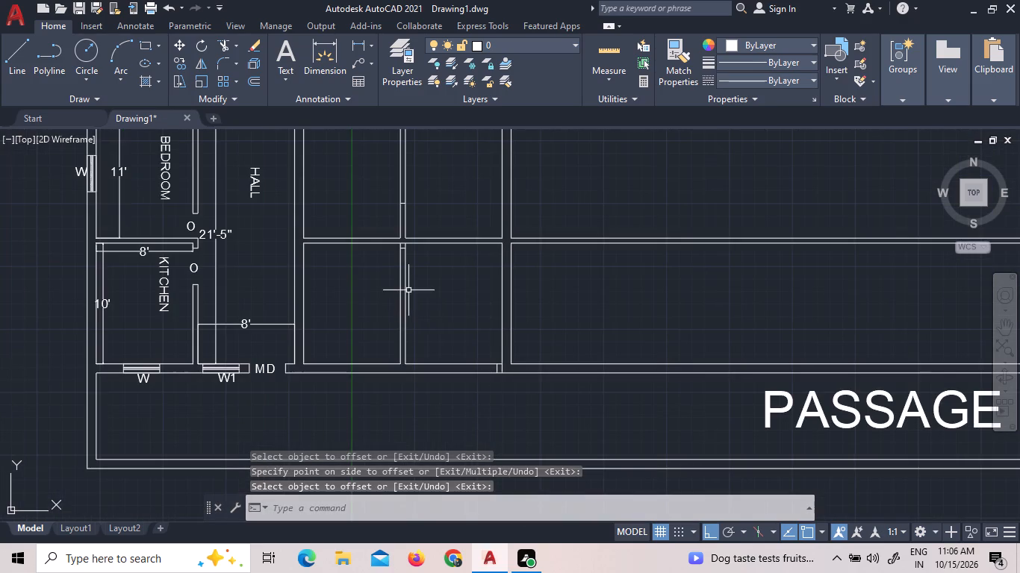
click(246, 84)
key(3)
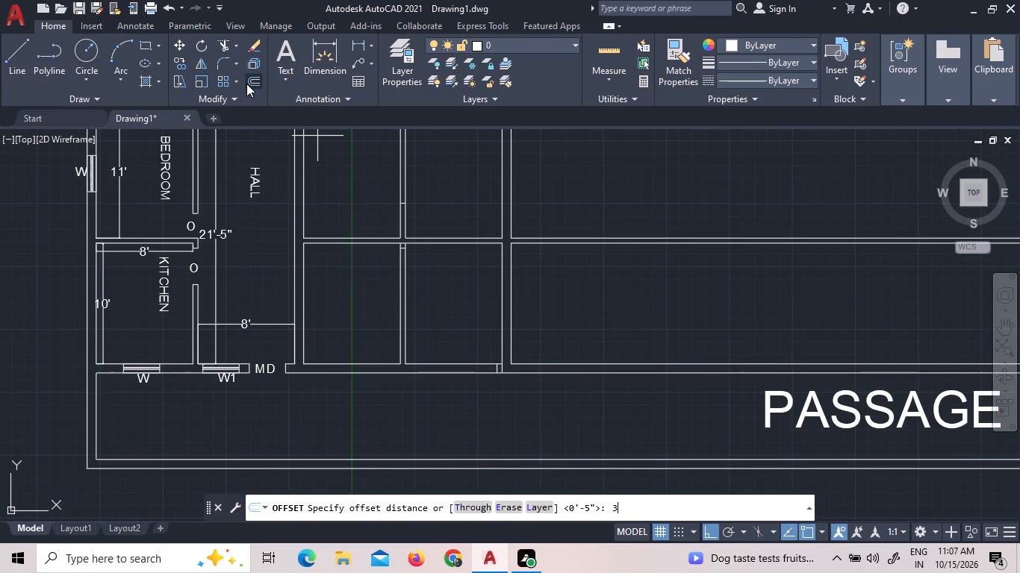
key(apostrophe)
key(Return)
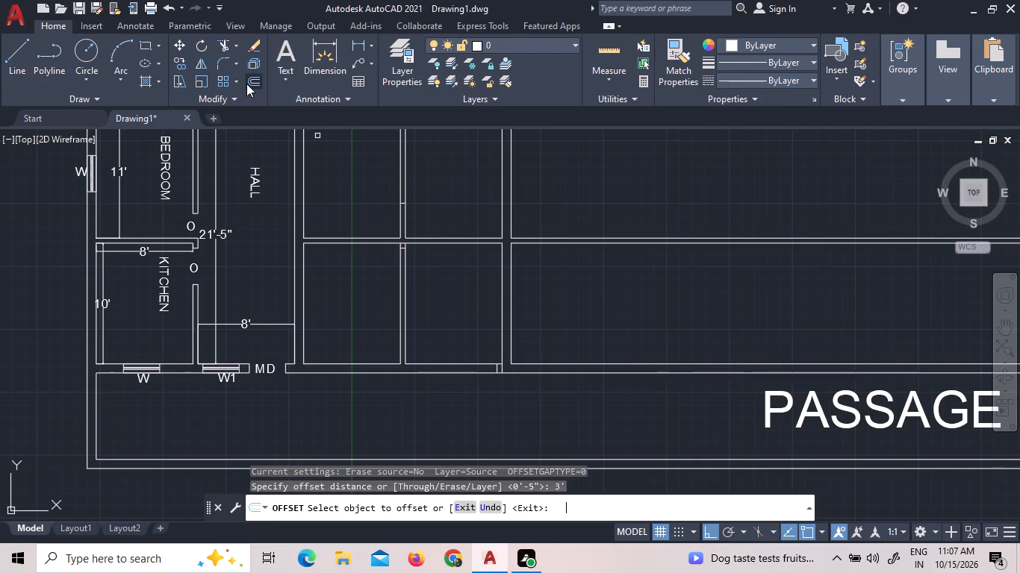
scroll(486, 369, up, 3)
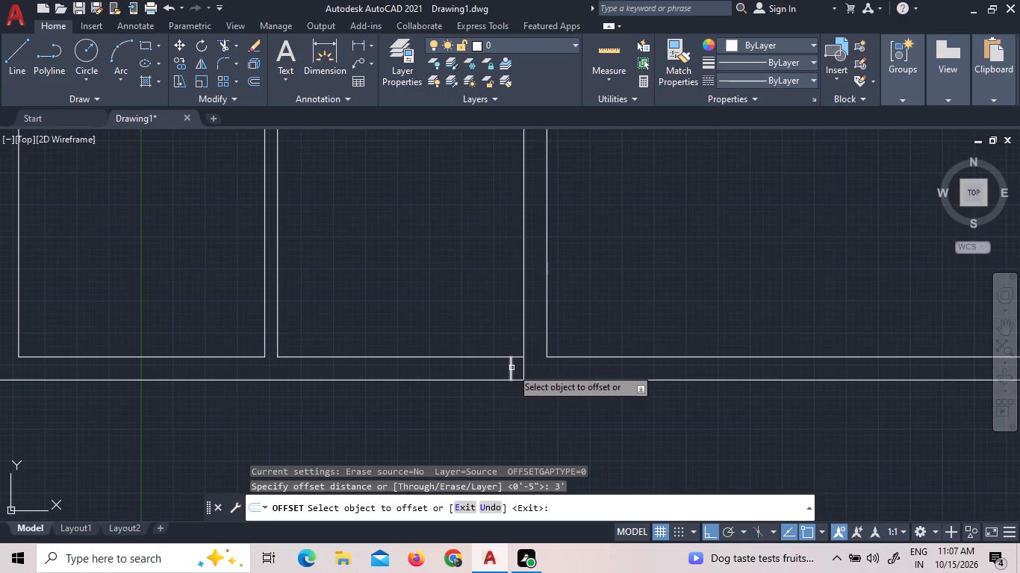
click(511, 368)
click(435, 364)
Offset the jamb line near the north end of the southernmost bay's partition 3' to the south.
scroll(399, 331, down, 2)
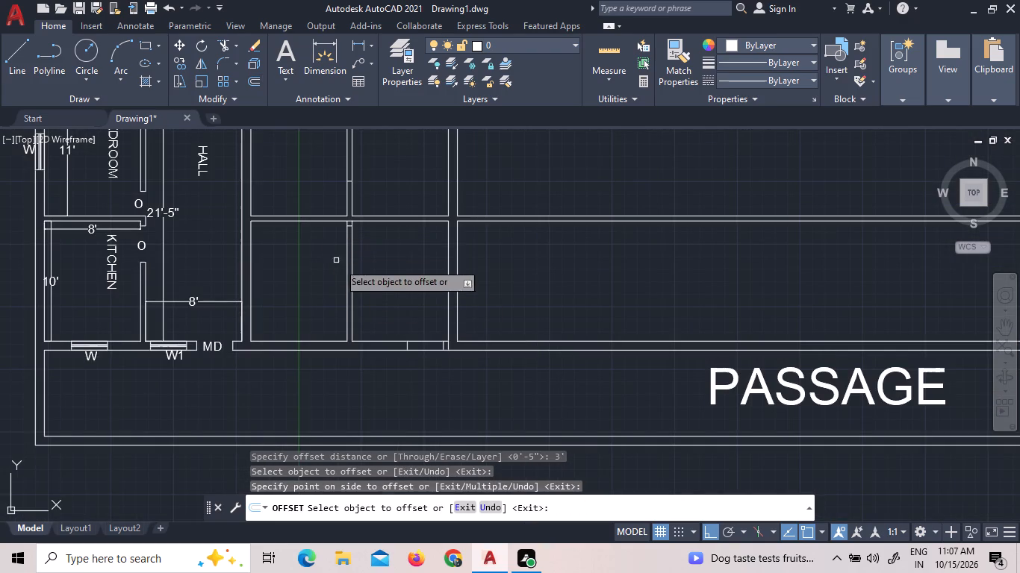
scroll(340, 266, down, 2)
scroll(340, 245, up, 7)
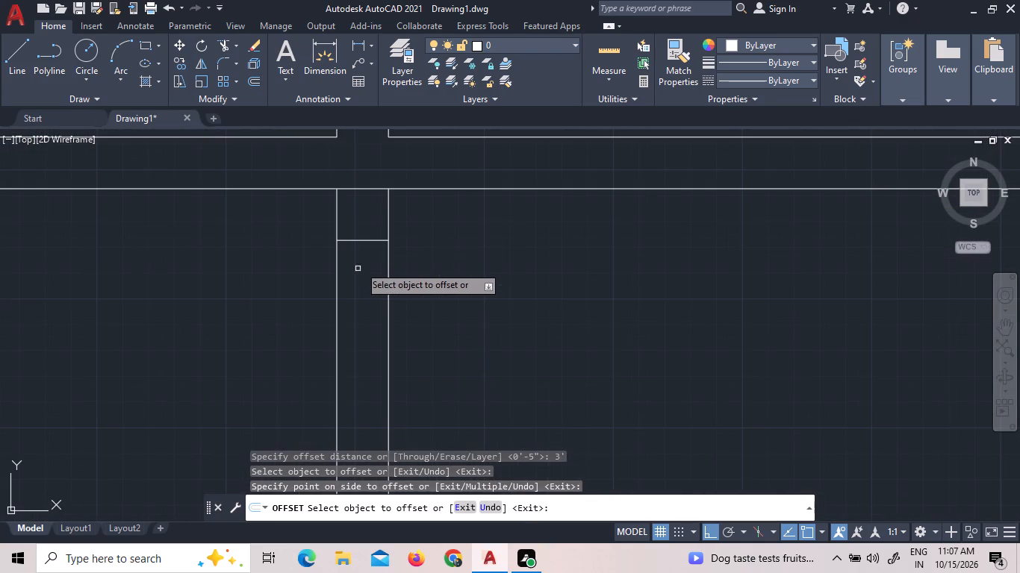
click(364, 242)
click(369, 295)
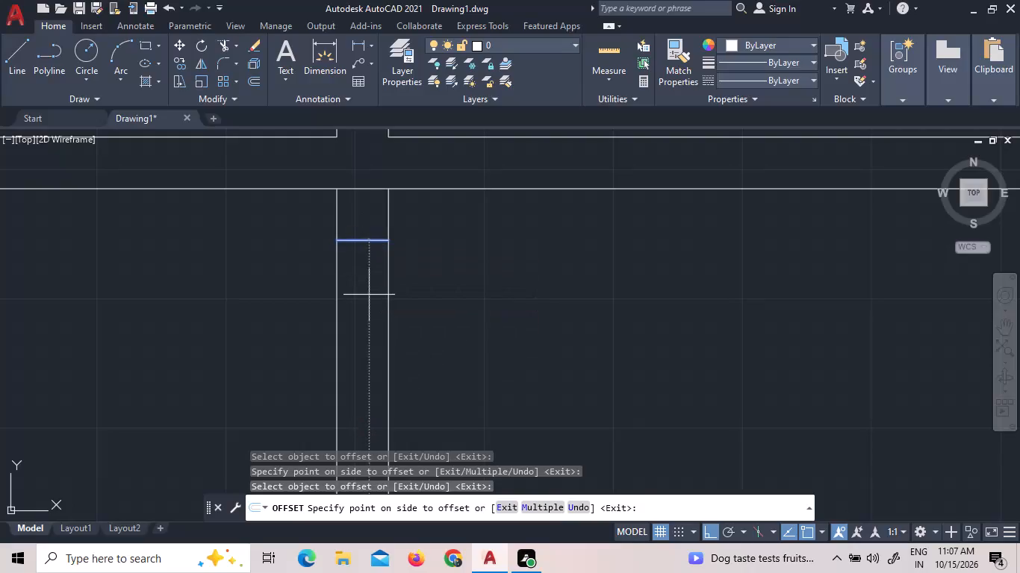
Offset the short line across the partition of the new unit's bay level with BEDROOM 3' to the south.
scroll(371, 305, down, 4)
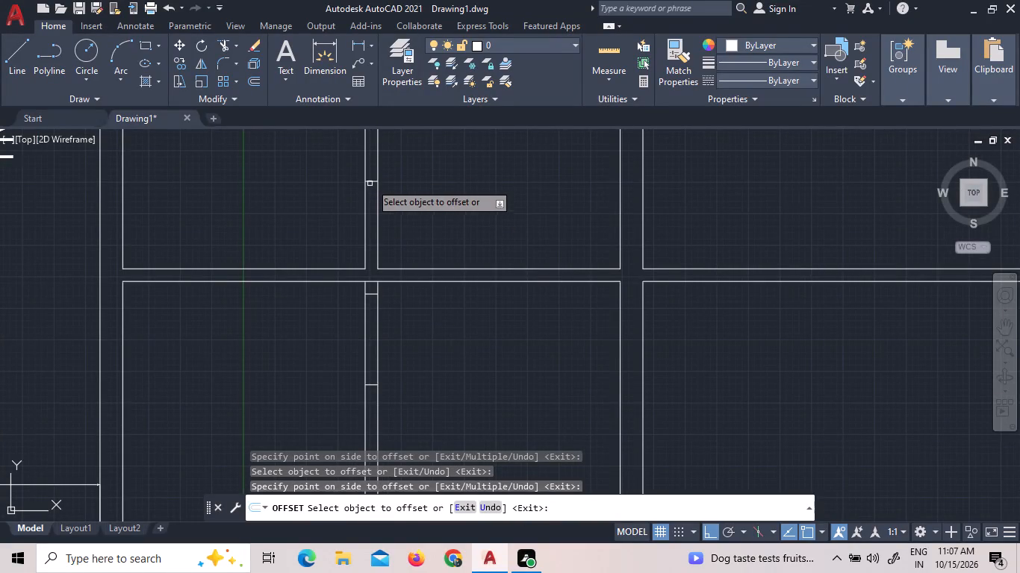
click(372, 180)
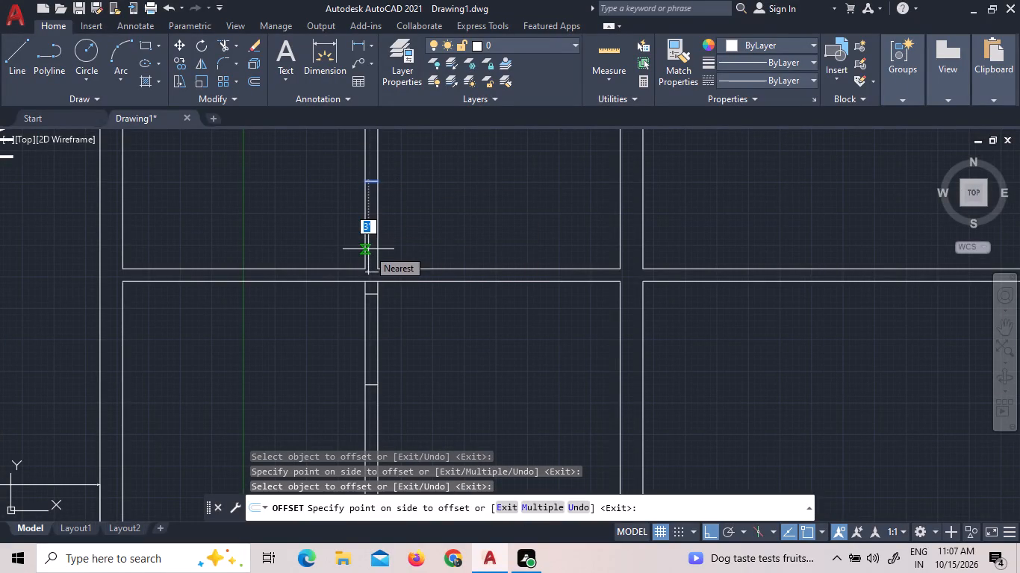
scroll(368, 249, up, 2)
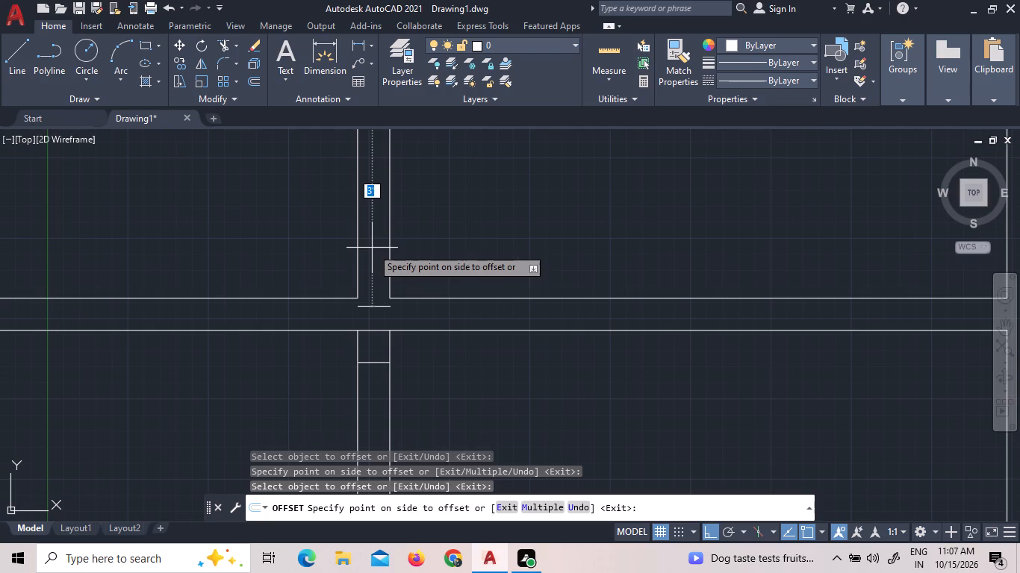
click(372, 248)
Offset the short line across the partition beside the third bay from the north 3' to the south, then repeat that offset.
scroll(384, 260, down, 6)
scroll(393, 175, up, 3)
scroll(433, 251, up, 4)
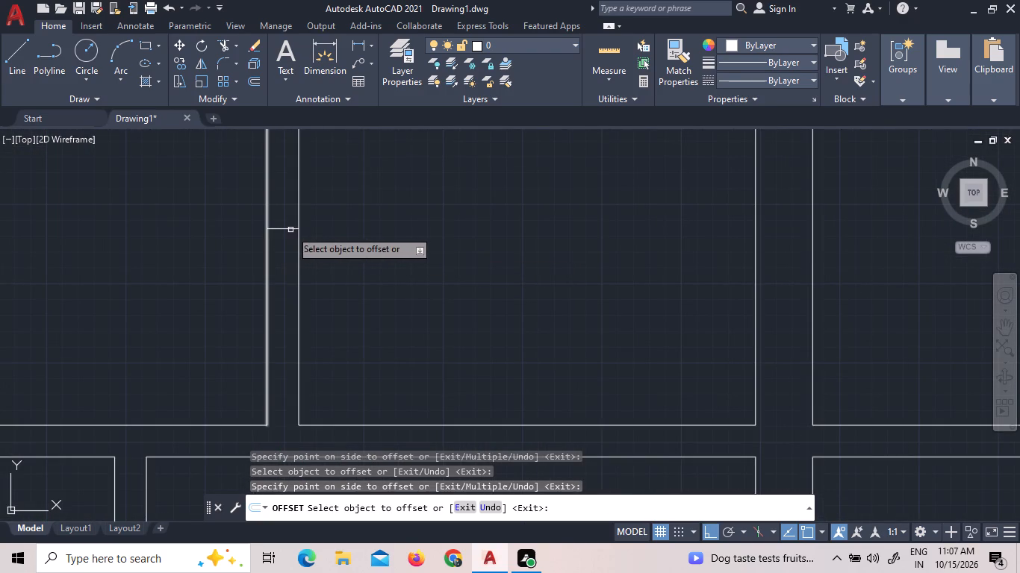
click(289, 229)
click(287, 256)
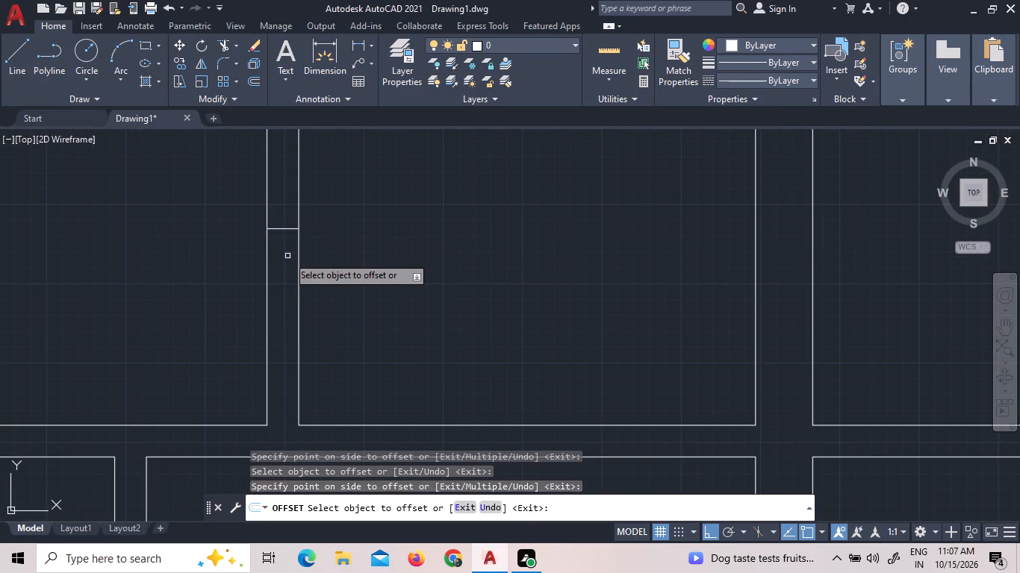
scroll(287, 256, down, 4)
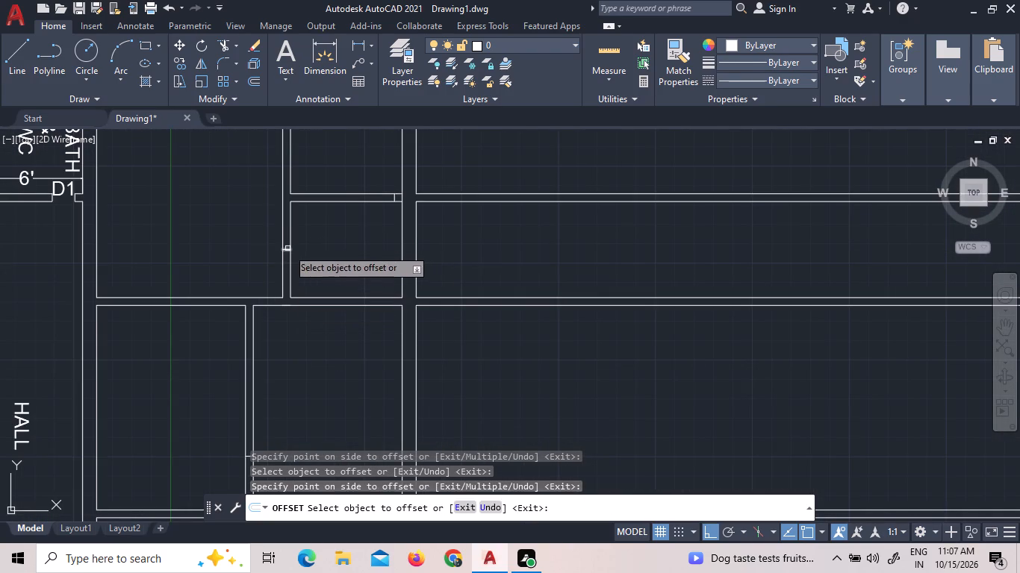
click(287, 248)
double_click(308, 281)
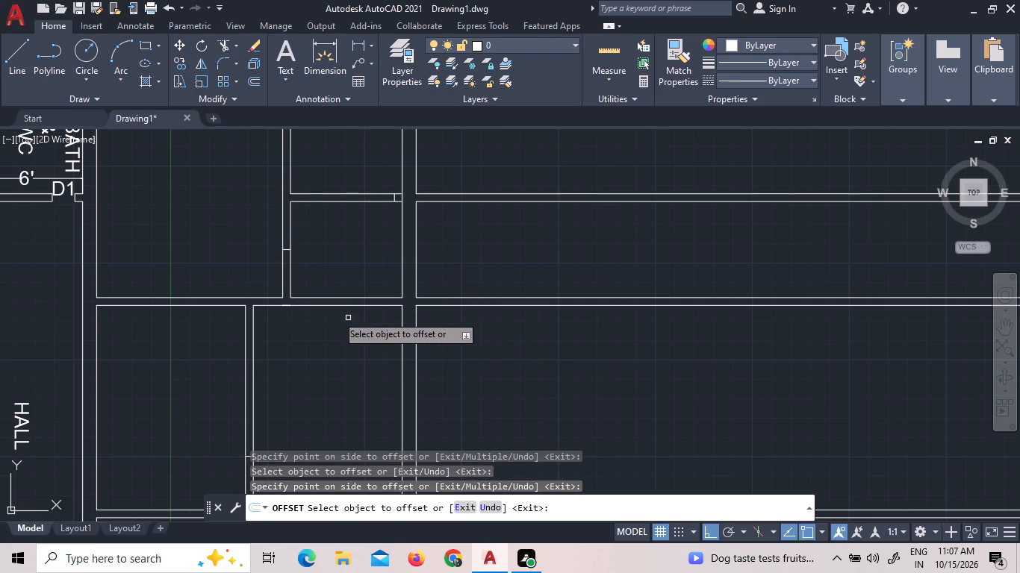
Offset the western short line across the outer north wall, near the north-bay partition, 3' to the west.
scroll(311, 315, down, 1)
scroll(308, 239, up, 3)
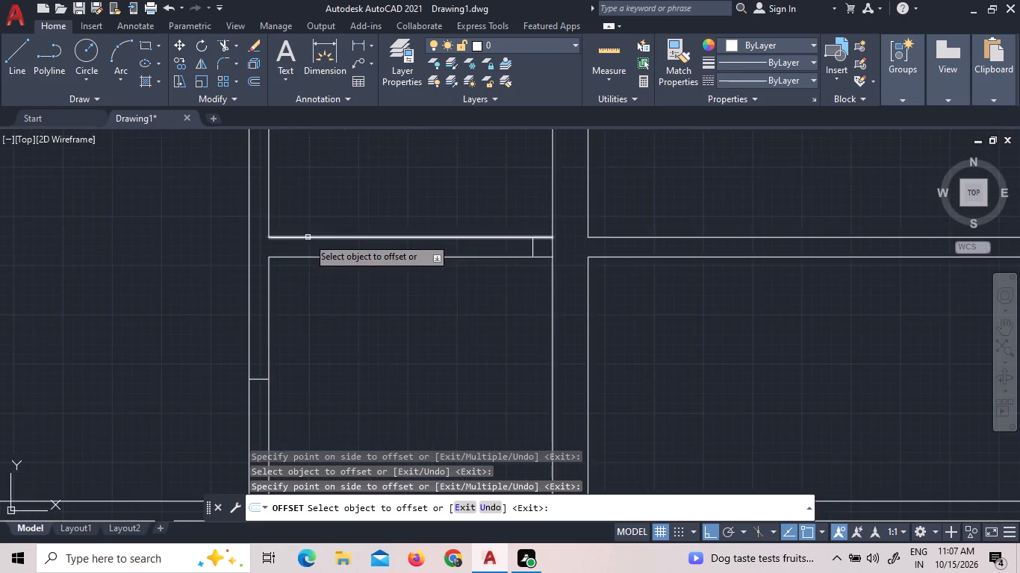
scroll(311, 245, down, 5)
scroll(306, 170, up, 1)
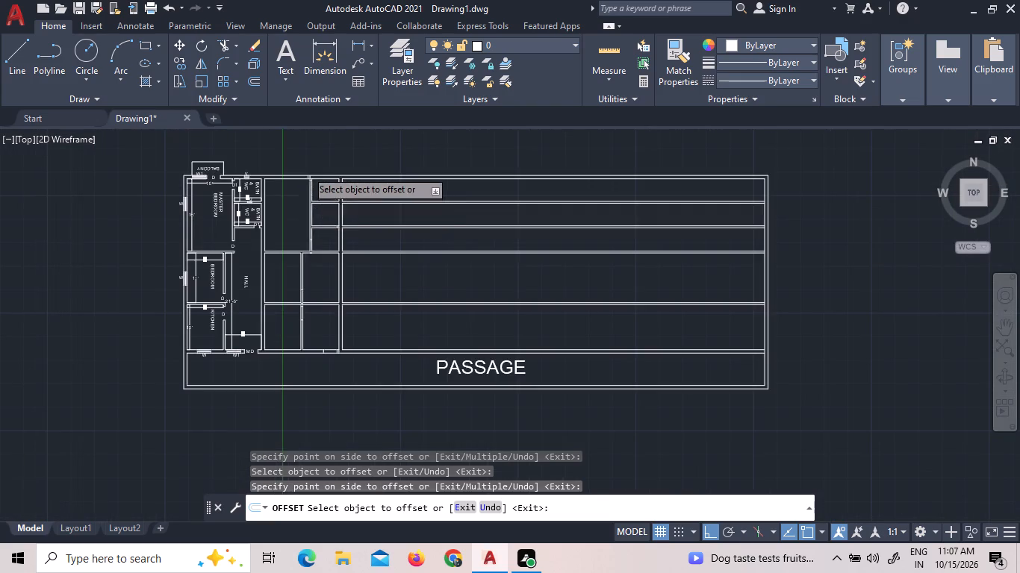
scroll(306, 170, up, 3)
click(311, 206)
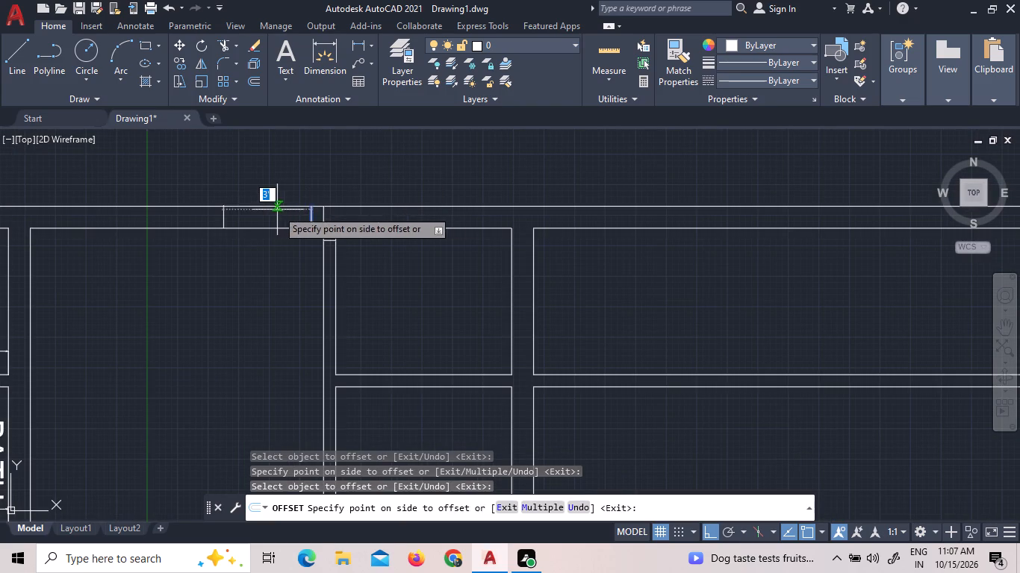
click(277, 210)
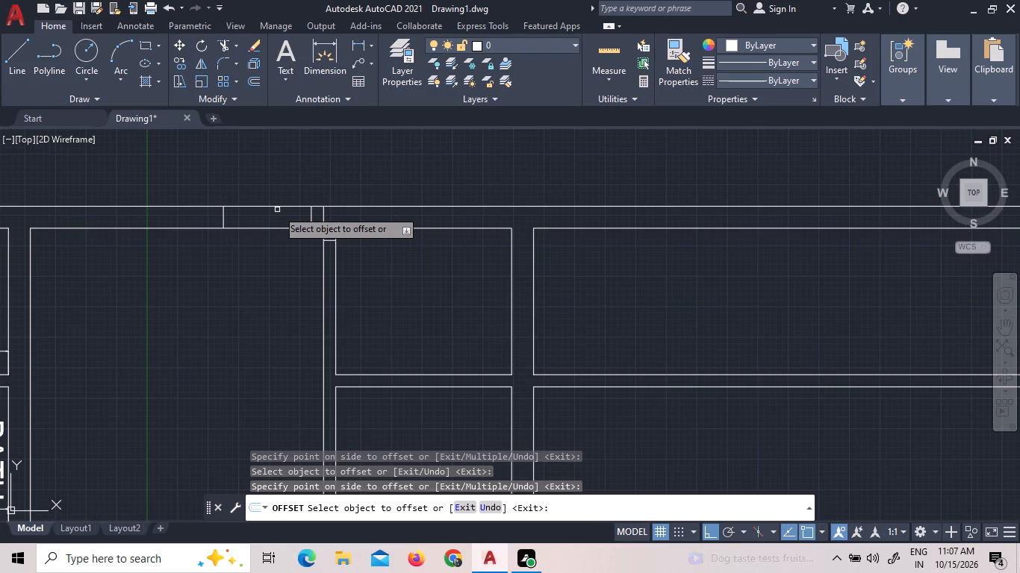
Offset the short line across the northernmost bay's partition, near its north end, 2' to the south.
scroll(277, 210, down, 2)
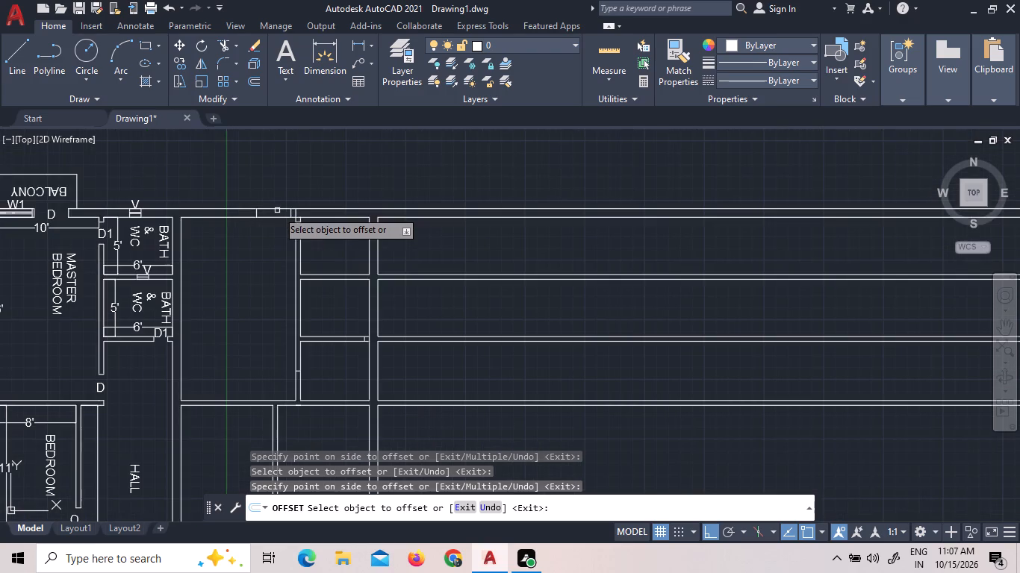
scroll(364, 294, up, 2)
scroll(187, 301, down, 2)
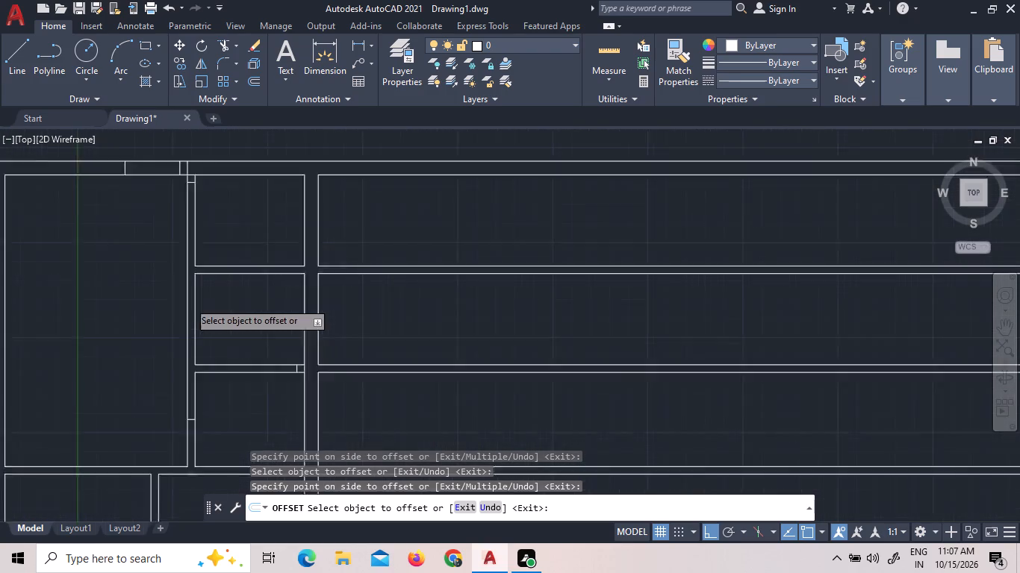
click(256, 81)
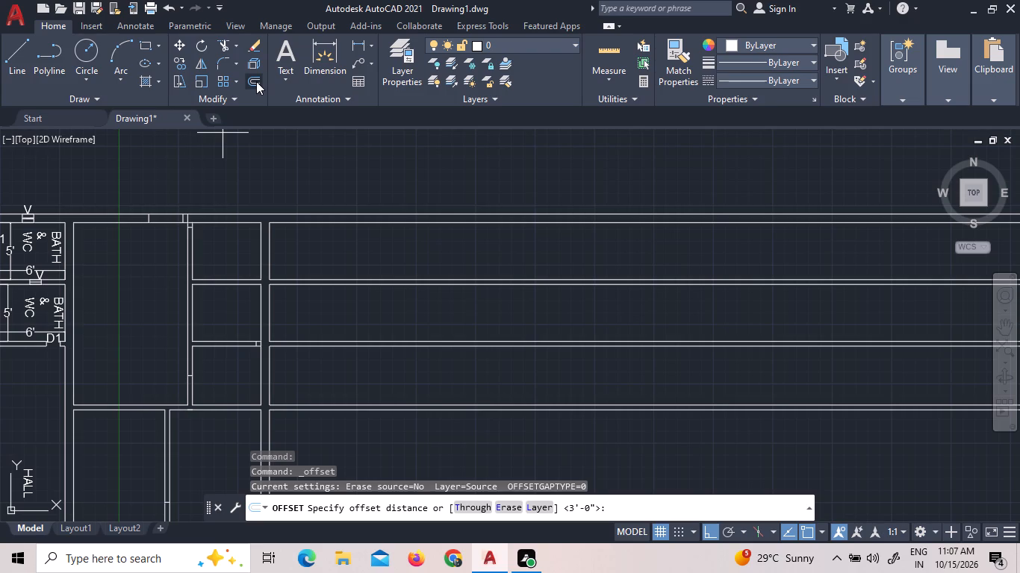
text(2')
key(Return)
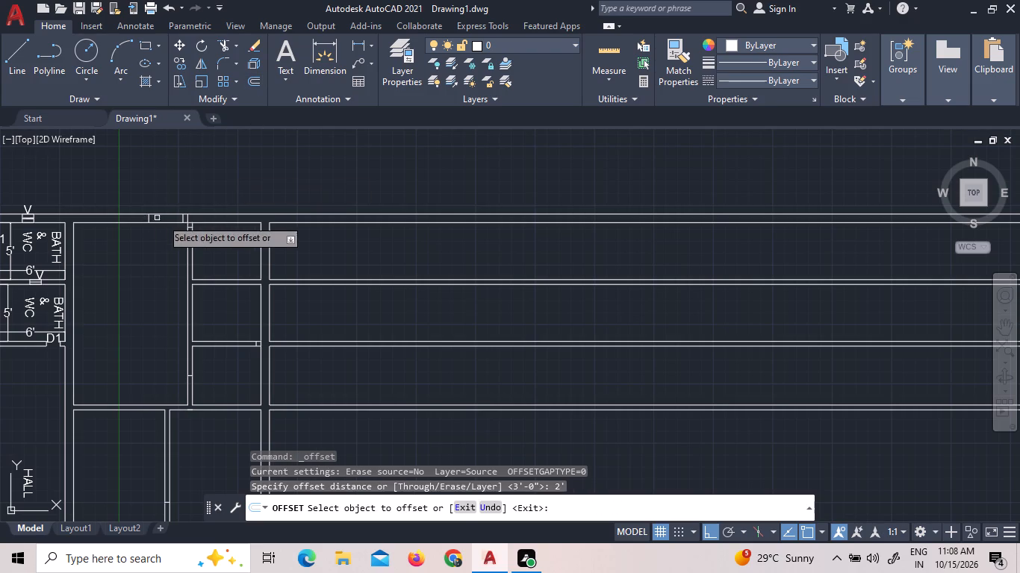
scroll(169, 220, up, 3)
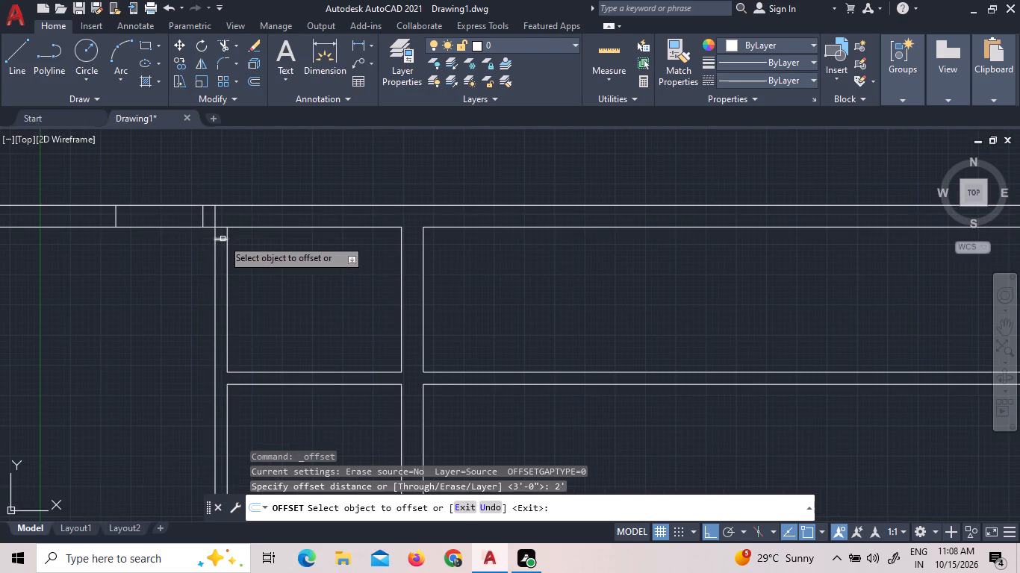
click(223, 239)
click(223, 266)
Offset the short line near the east end of the wall between the second and third bays 2' to the west.
scroll(359, 369, down, 3)
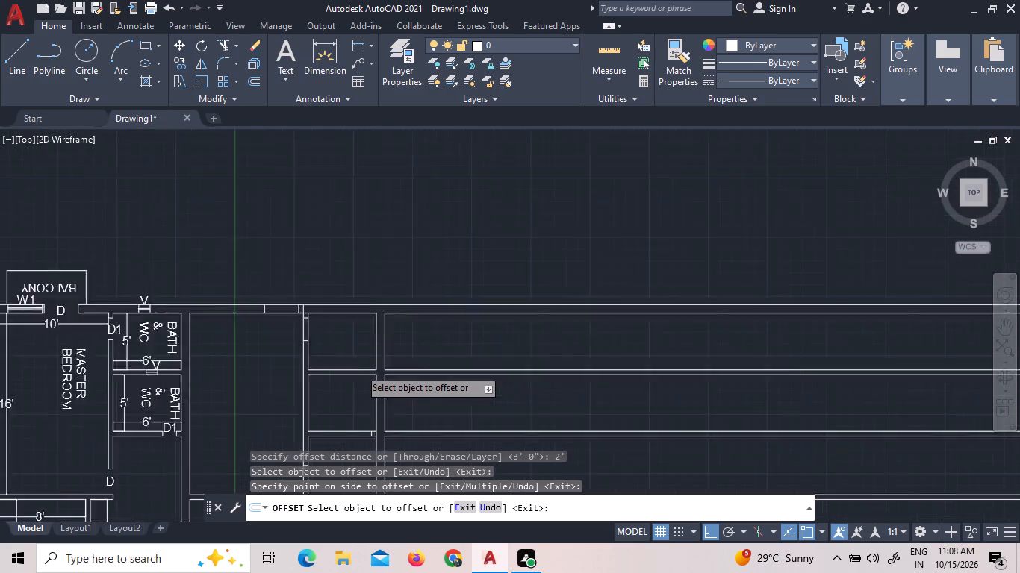
scroll(368, 405, up, 3)
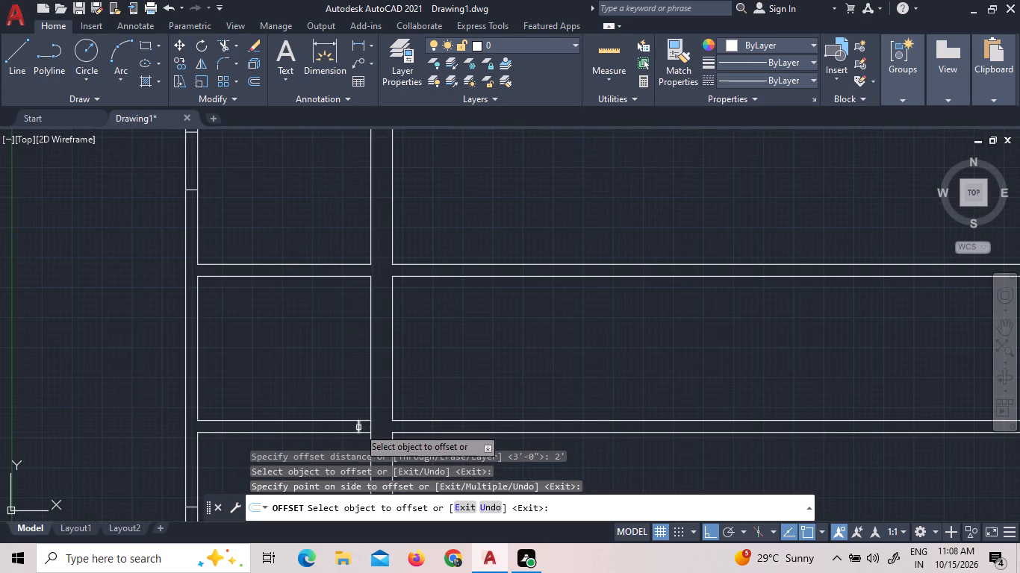
click(358, 428)
click(345, 428)
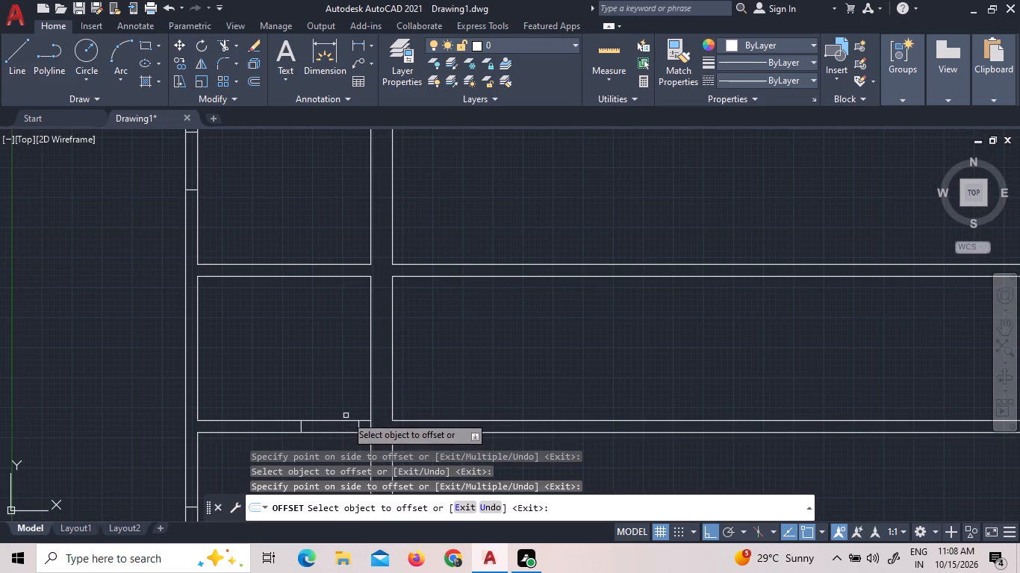
scroll(316, 360, down, 3)
scroll(170, 266, up, 3)
scroll(656, 444, up, 2)
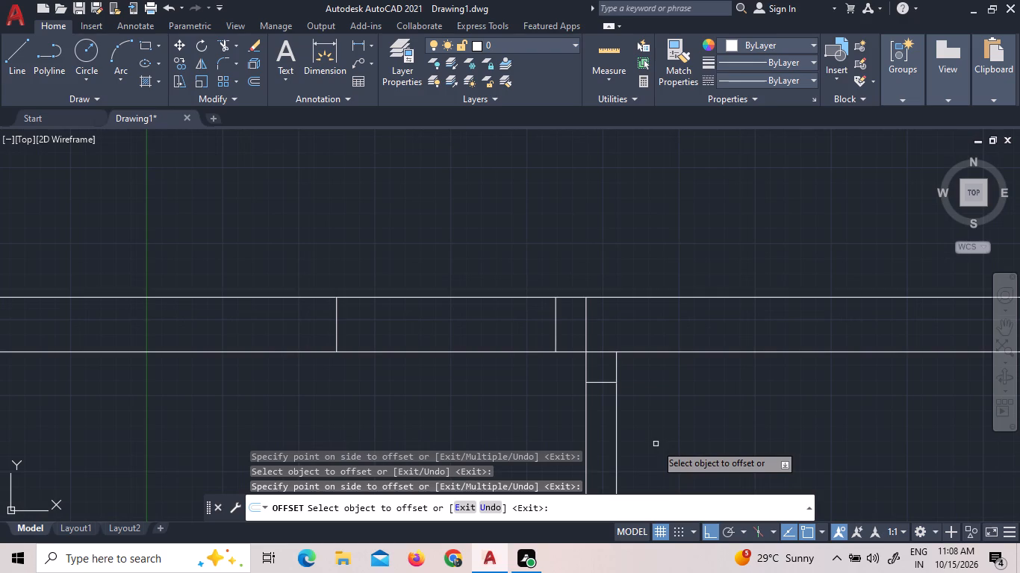
key(Escape)
key(Escape)
Trim the outer north wall open between its two jamb lines and clear the leftover partition lines crossing that wall.
text(TR)
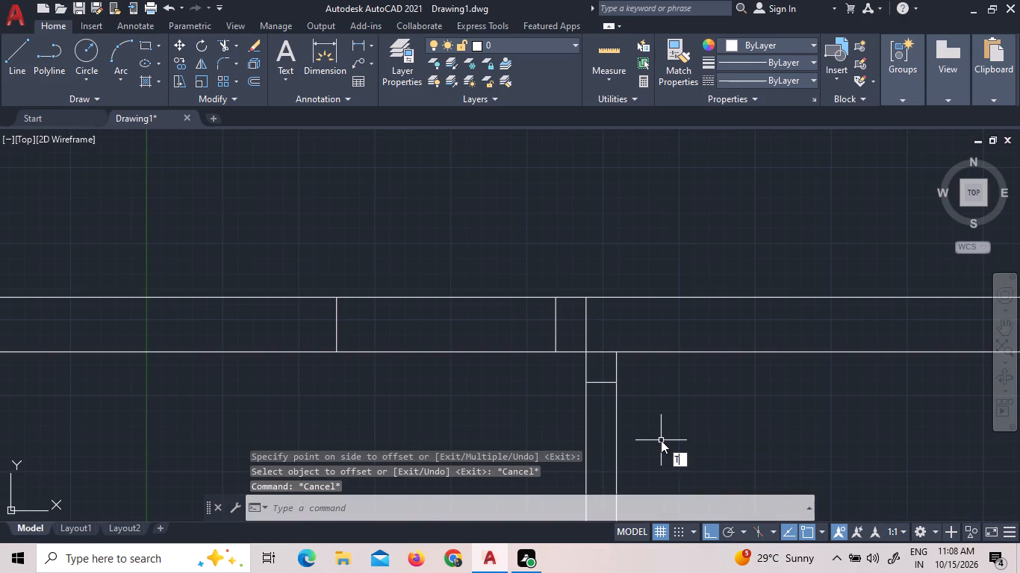
key(space)
key(space)
click(492, 367)
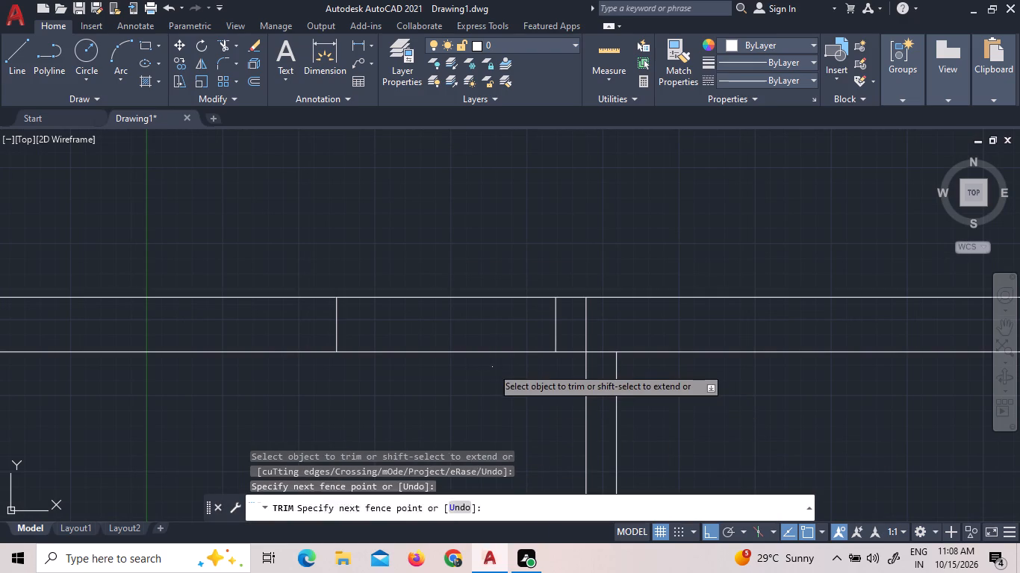
click(429, 239)
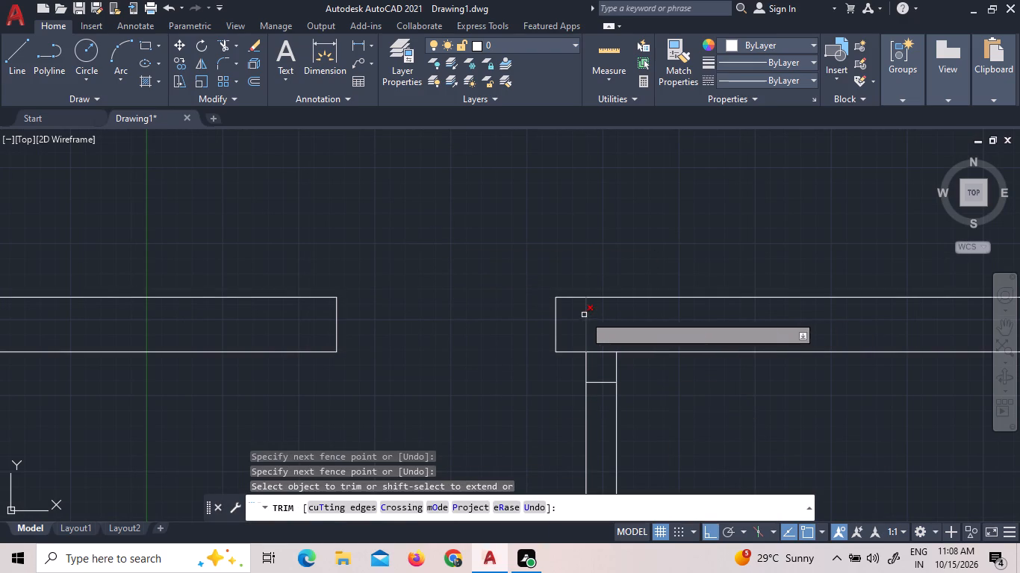
click(584, 315)
click(603, 351)
Trim both faces of the northernmost bay's partition between its 2' jamb lines to open the doorway.
scroll(608, 328, down, 4)
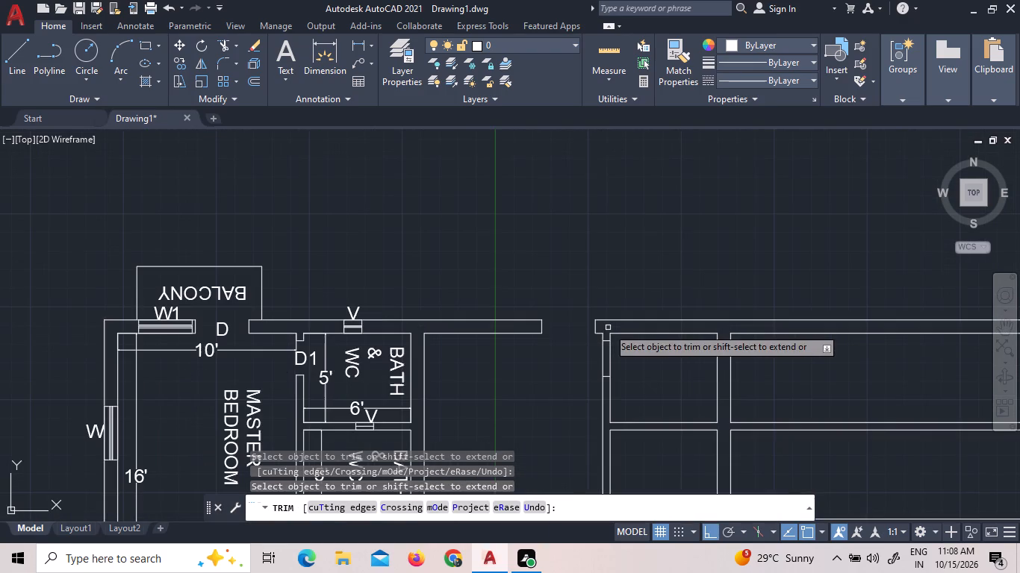
scroll(641, 357, down, 2)
scroll(621, 381, up, 2)
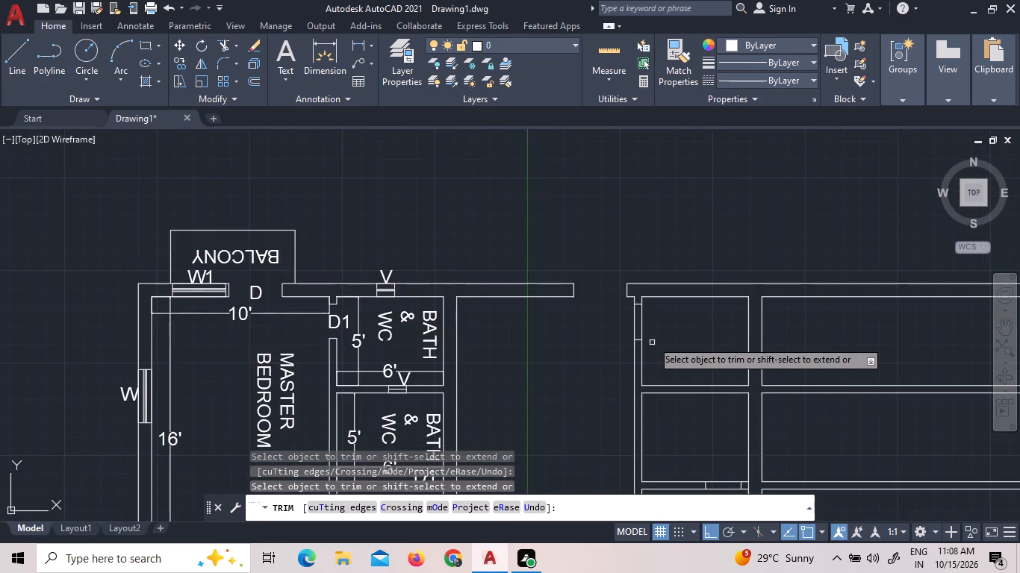
scroll(647, 325, up, 3)
click(658, 319)
click(569, 317)
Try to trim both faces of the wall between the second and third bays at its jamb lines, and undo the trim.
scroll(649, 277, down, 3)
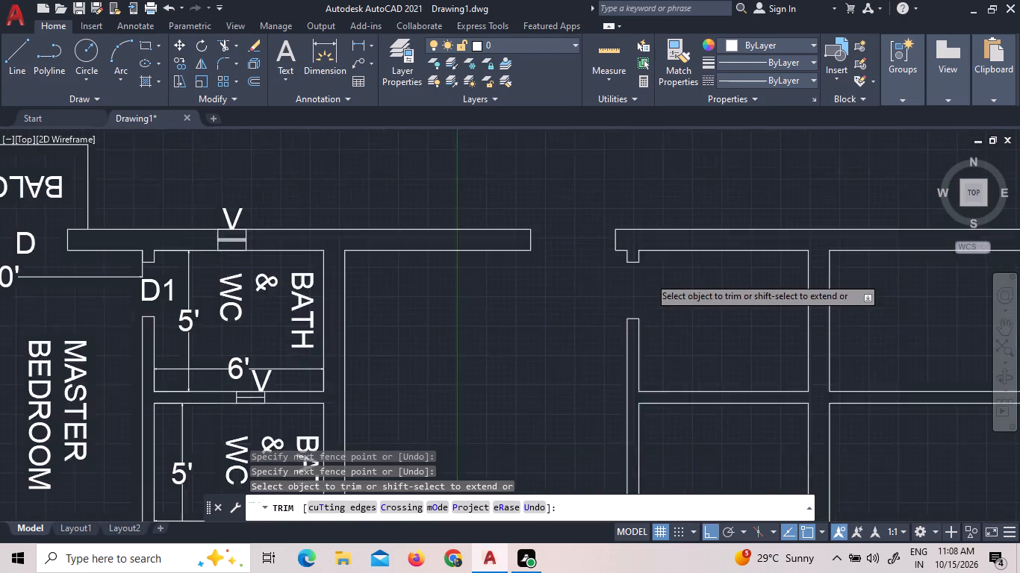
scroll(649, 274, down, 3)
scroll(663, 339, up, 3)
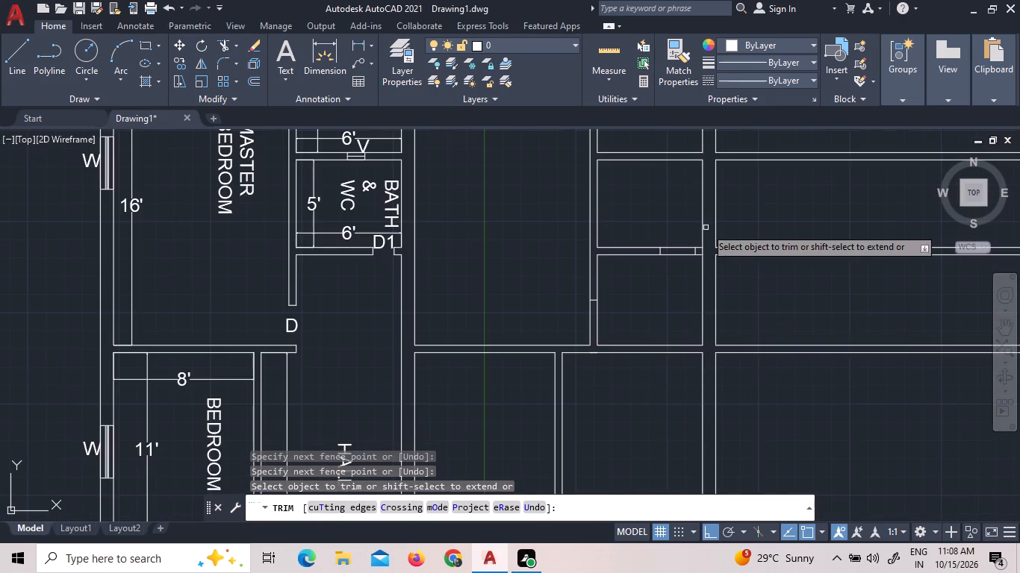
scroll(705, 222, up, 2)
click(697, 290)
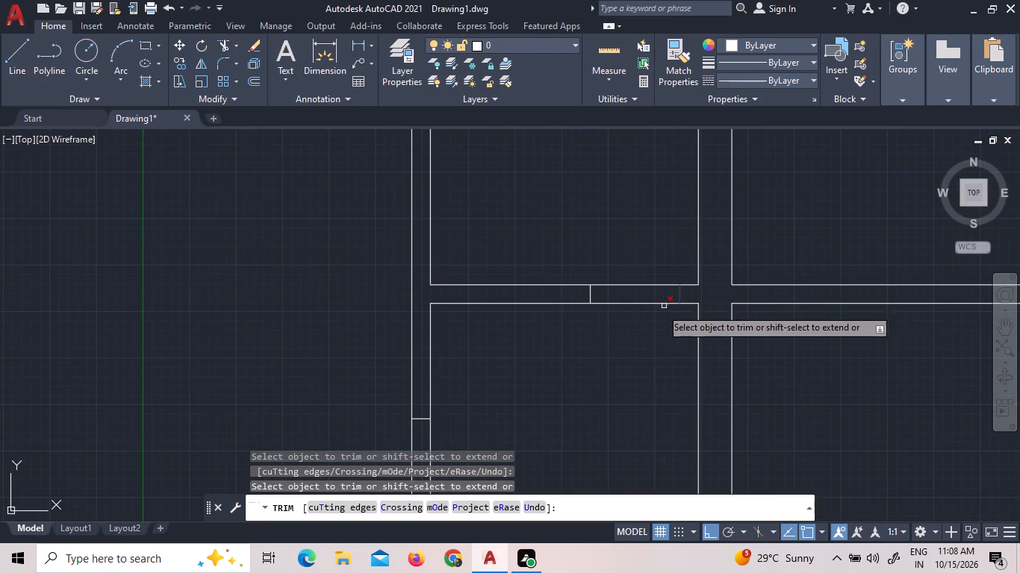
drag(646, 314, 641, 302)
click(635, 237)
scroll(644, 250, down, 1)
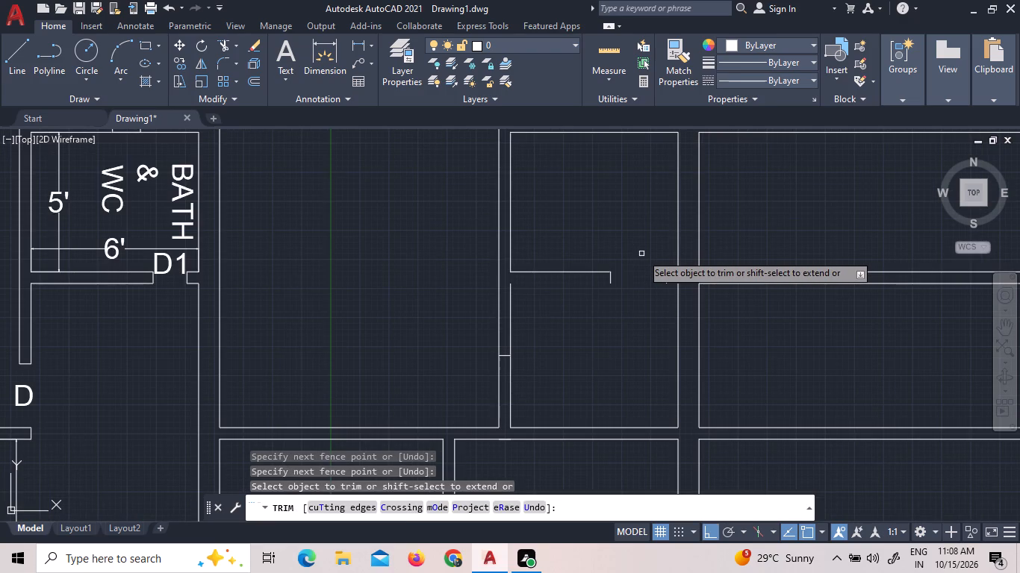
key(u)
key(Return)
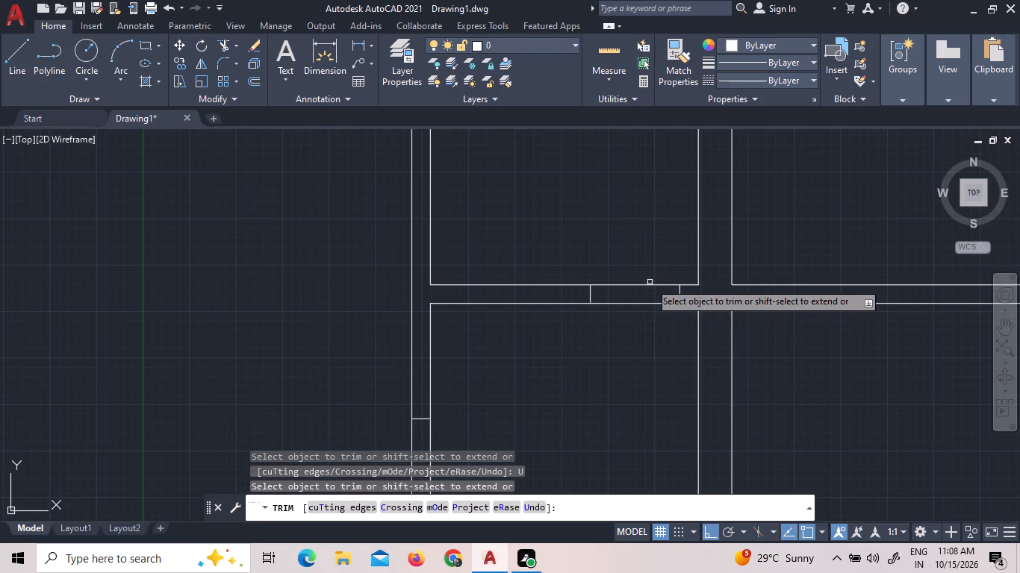
Trim the north face of the wall between the second and third bays between its 2' jamb lines.
click(650, 282)
click(653, 292)
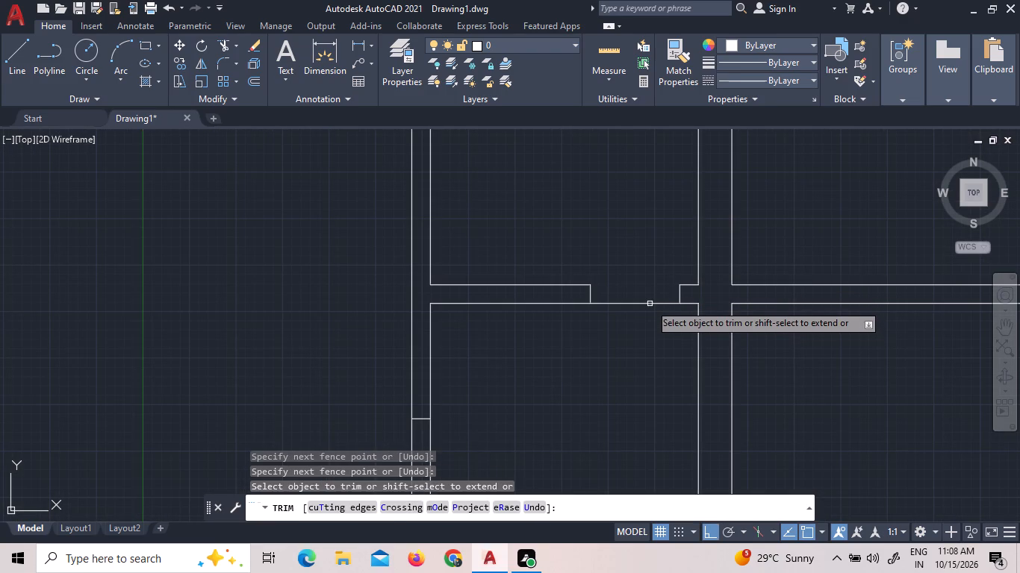
scroll(677, 305, up, 3)
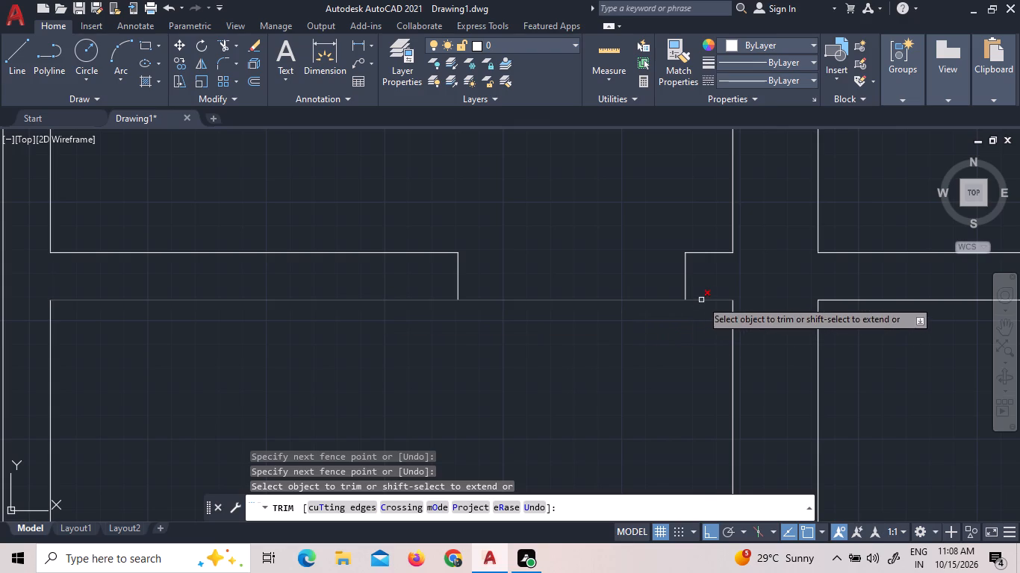
Trim both faces of the third bay's partition from its jamb line south to the cross wall.
scroll(658, 294, down, 2)
scroll(567, 275, down, 2)
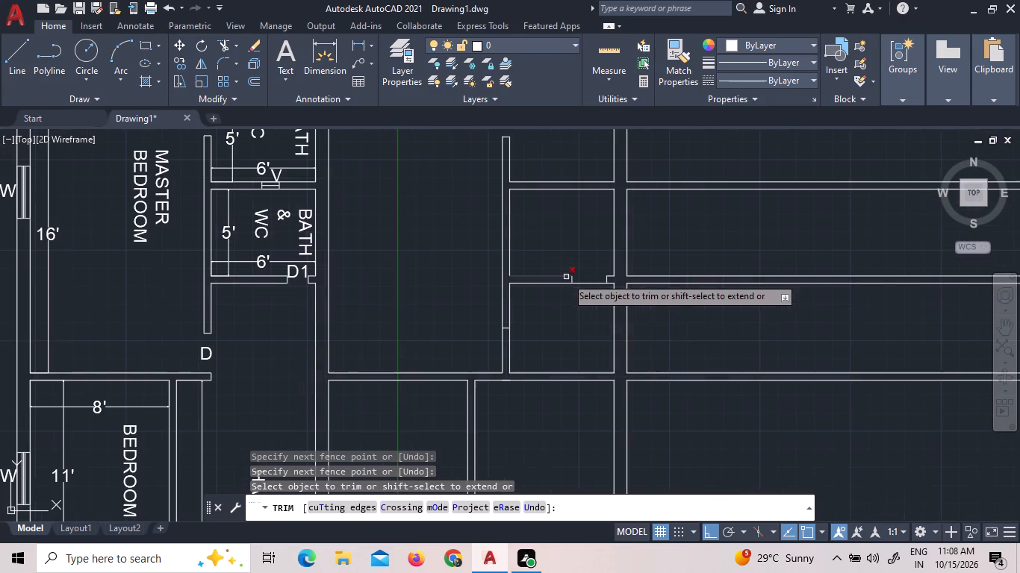
click(500, 336)
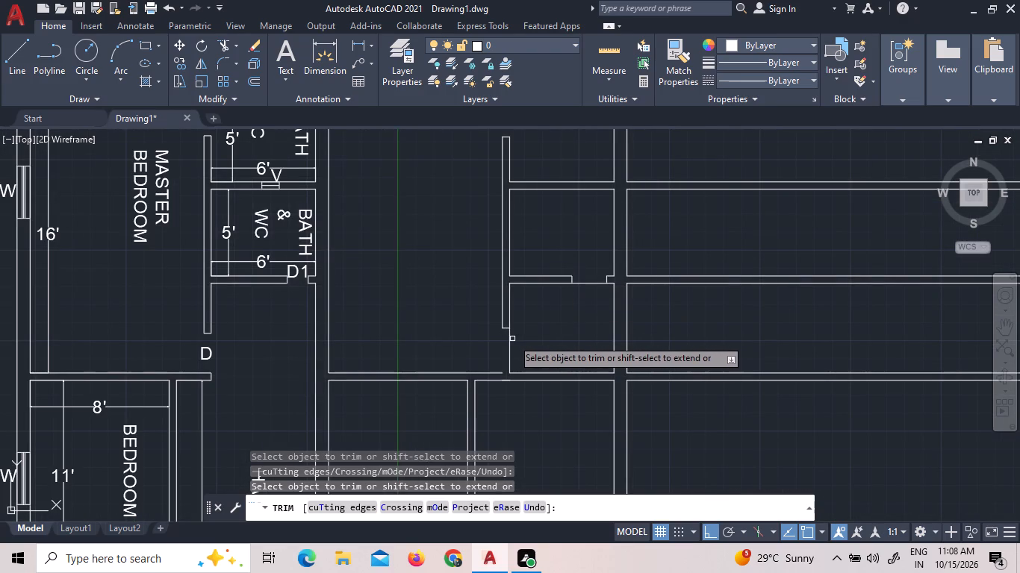
click(510, 339)
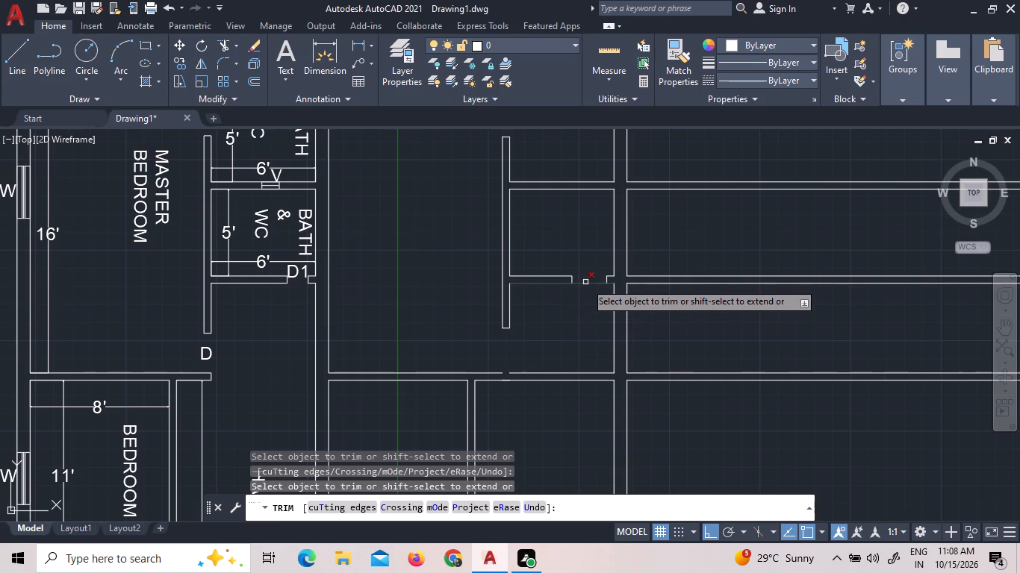
Trim both partition faces south of the jamb line at the new unit's BEDROOM level and remove the leftover short line in the cross wall.
scroll(582, 289, down, 1)
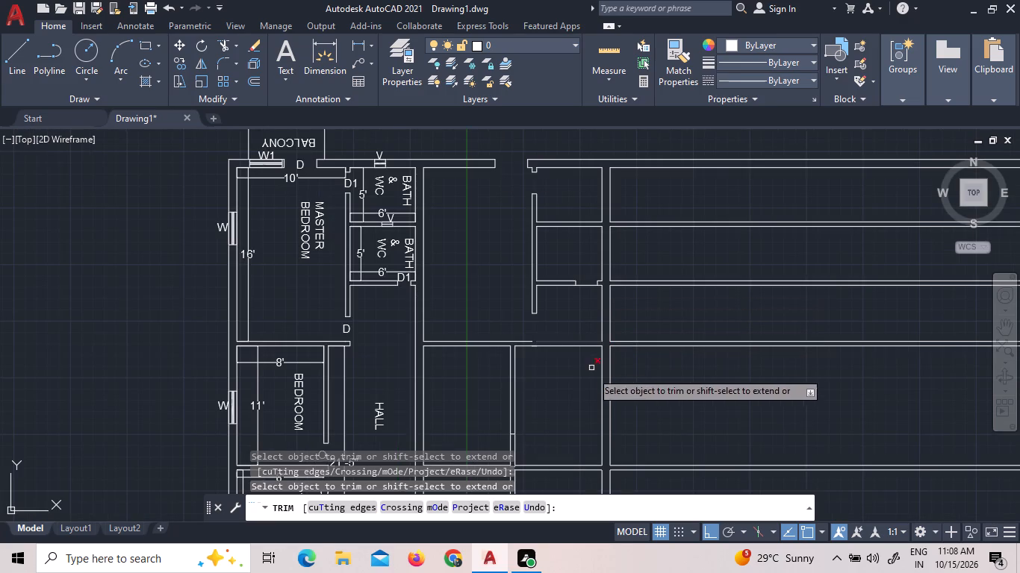
scroll(522, 359, down, 3)
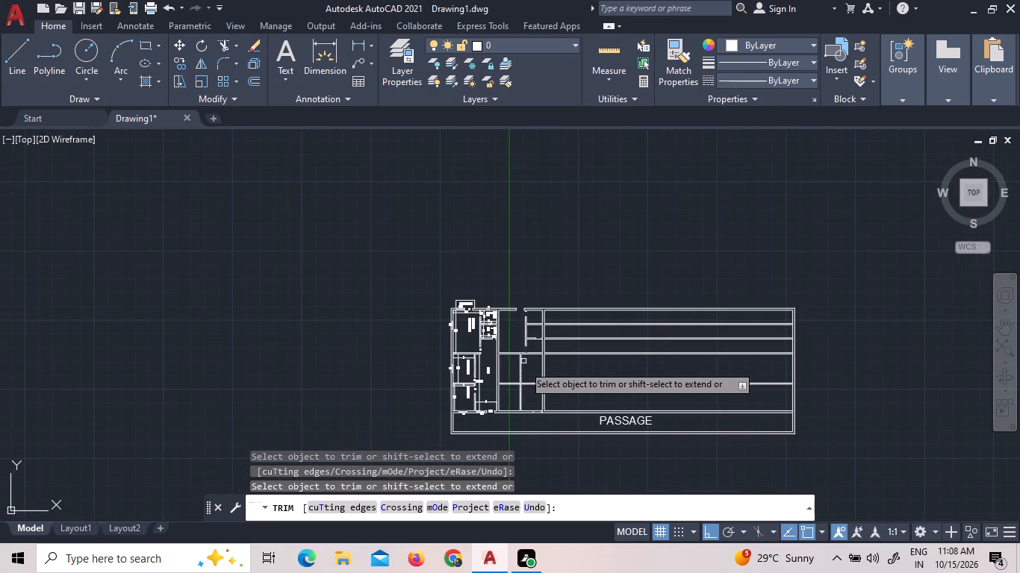
scroll(523, 382, up, 5)
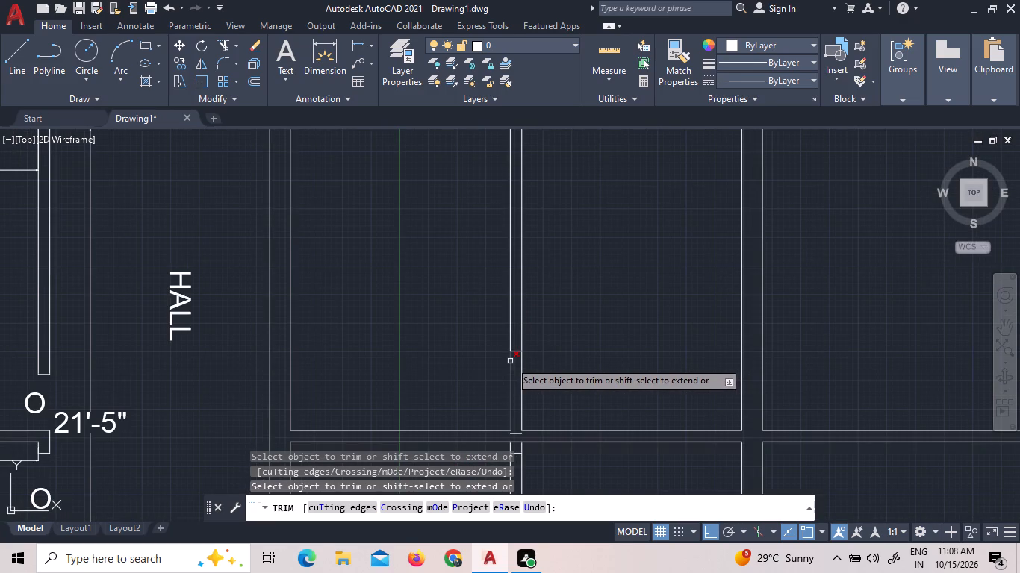
click(510, 360)
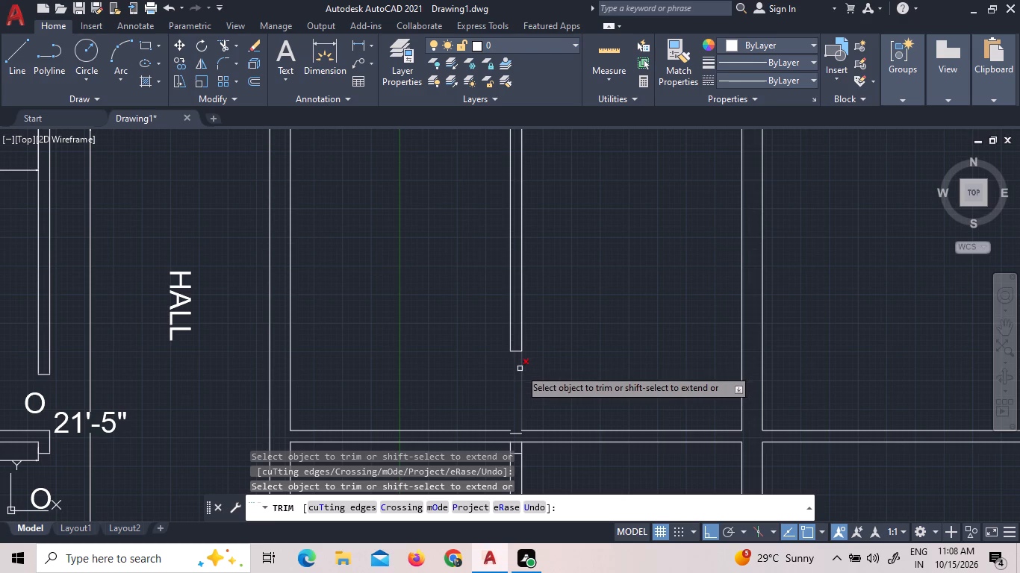
click(520, 369)
click(515, 436)
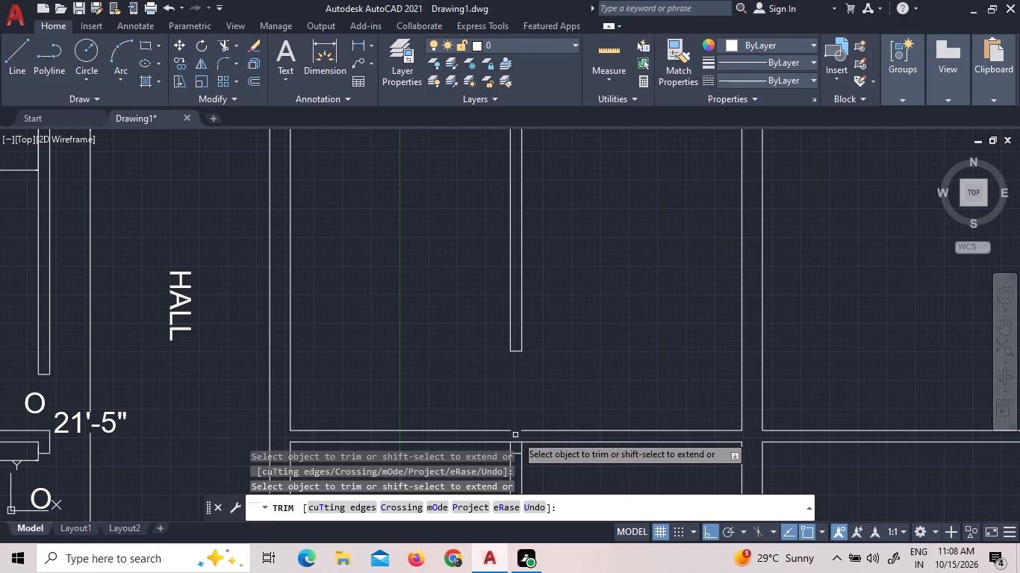
Remove the leftover short line inside the cross wall at the south end of the third bay's partition.
scroll(507, 377, down, 2)
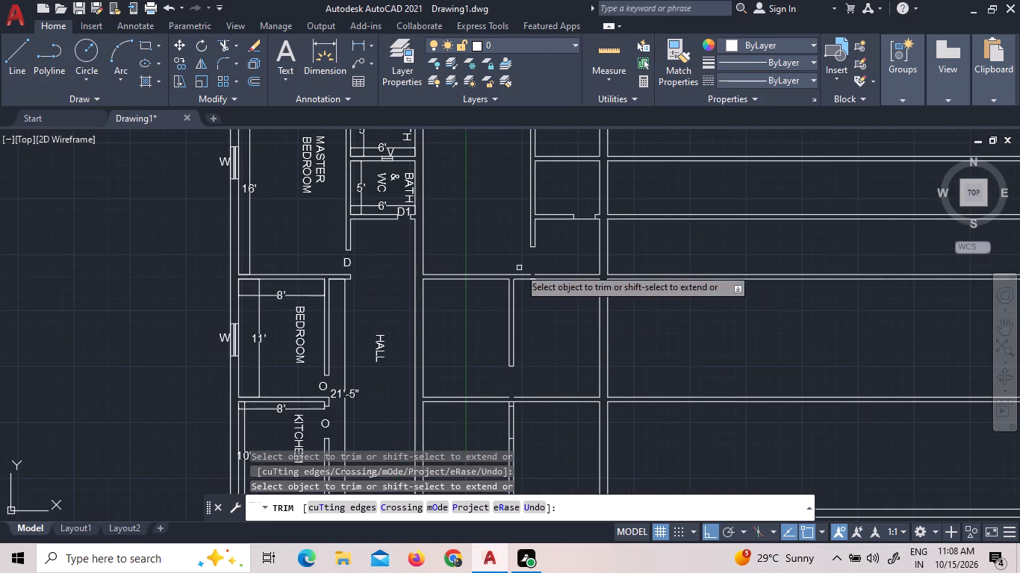
scroll(521, 272, up, 3)
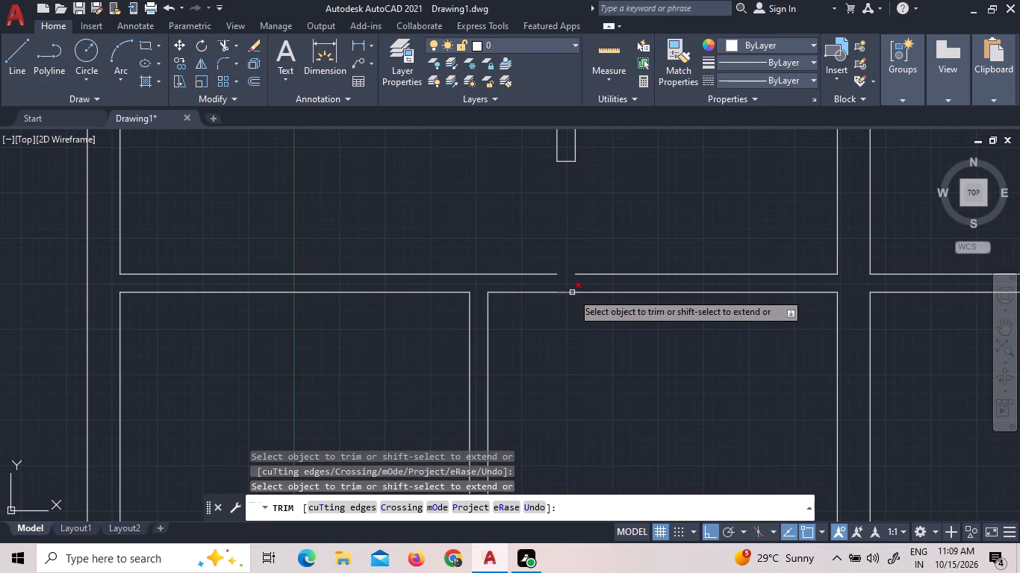
click(572, 292)
click(567, 290)
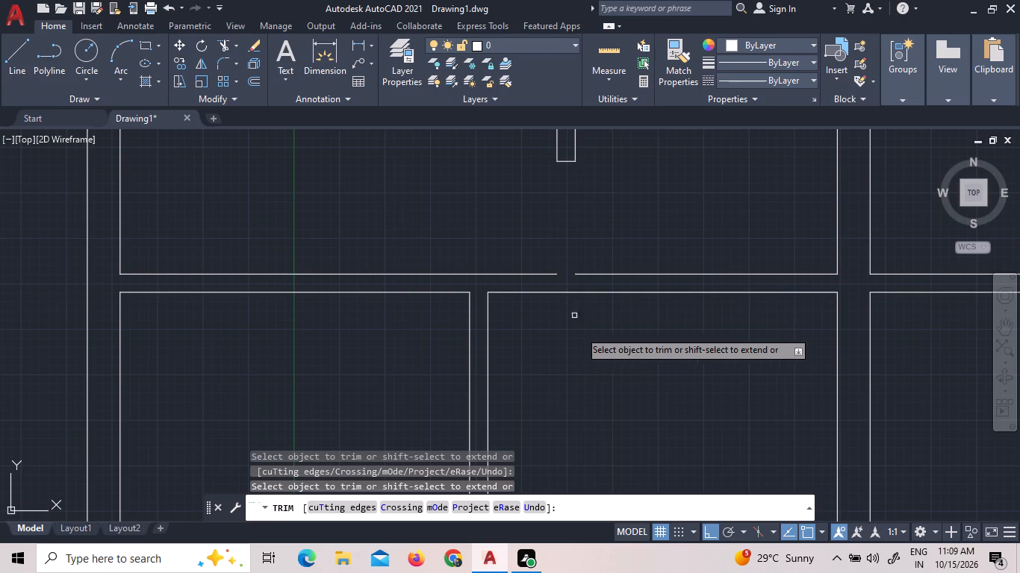
Trim both partition faces between the jamb lines at the new unit's KITCHEN level and remove the short line in the cross wall above.
scroll(569, 287, down, 3)
scroll(513, 354, down, 1)
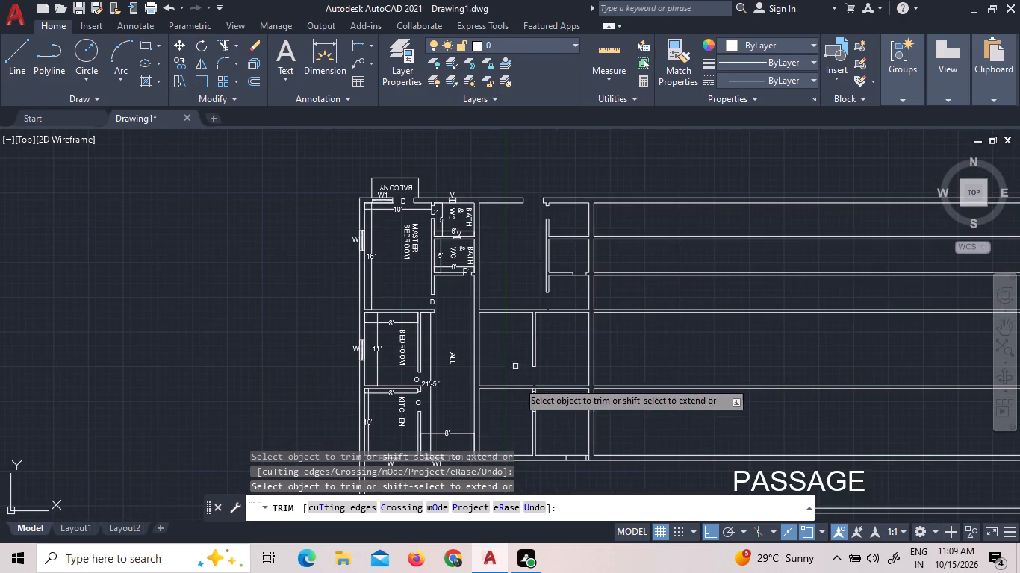
scroll(522, 413, up, 3)
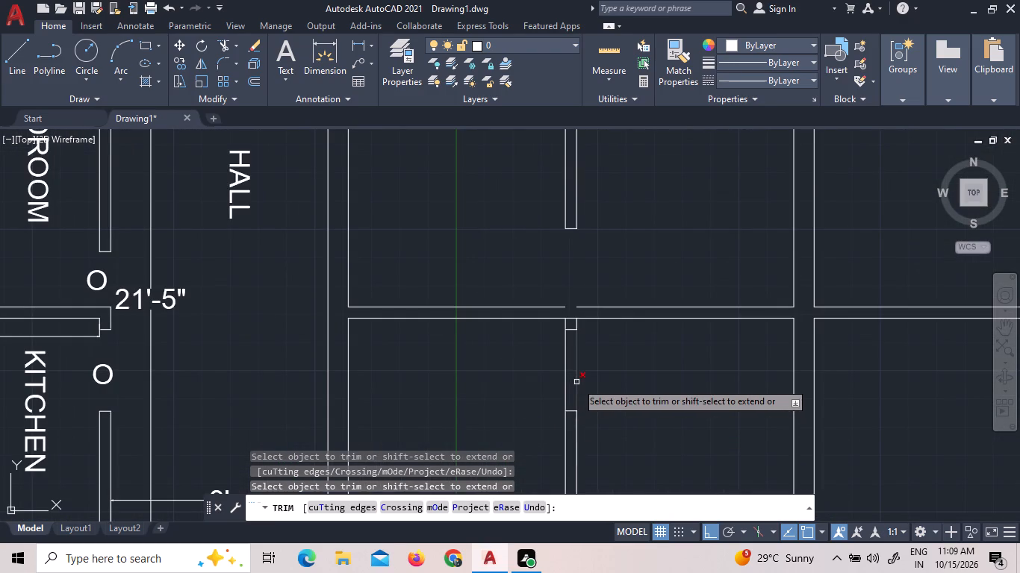
click(576, 382)
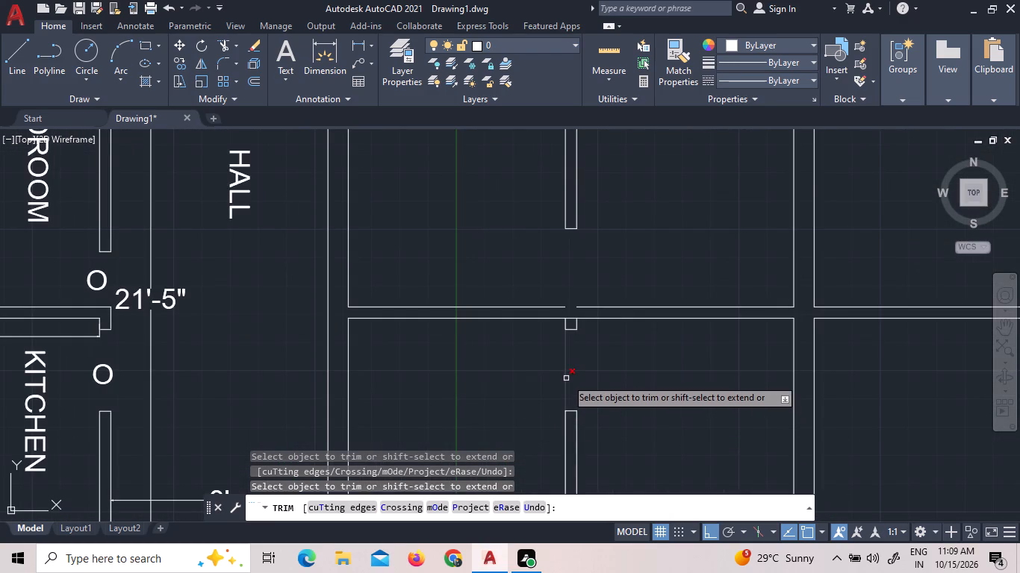
double_click(566, 378)
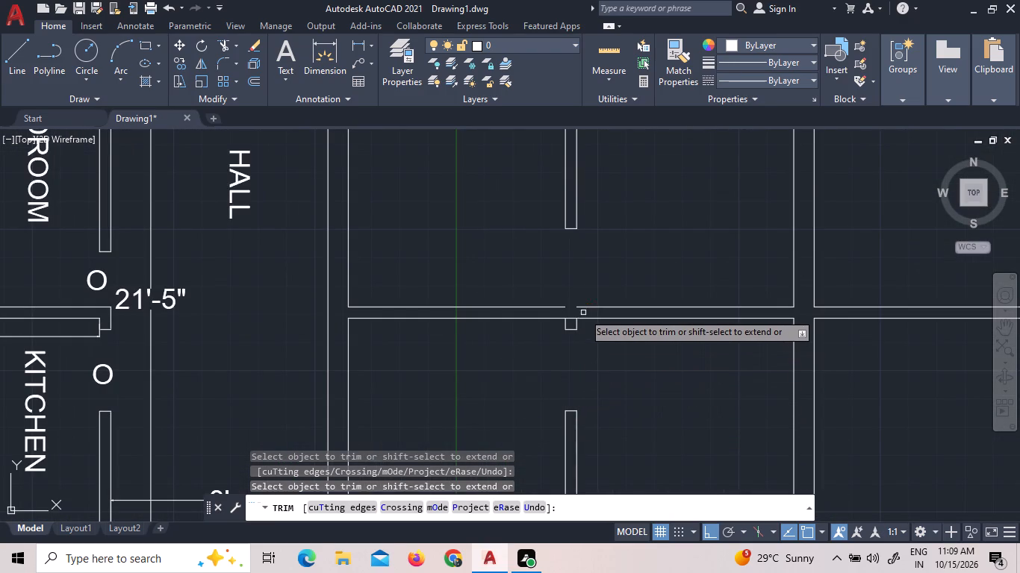
double_click(573, 319)
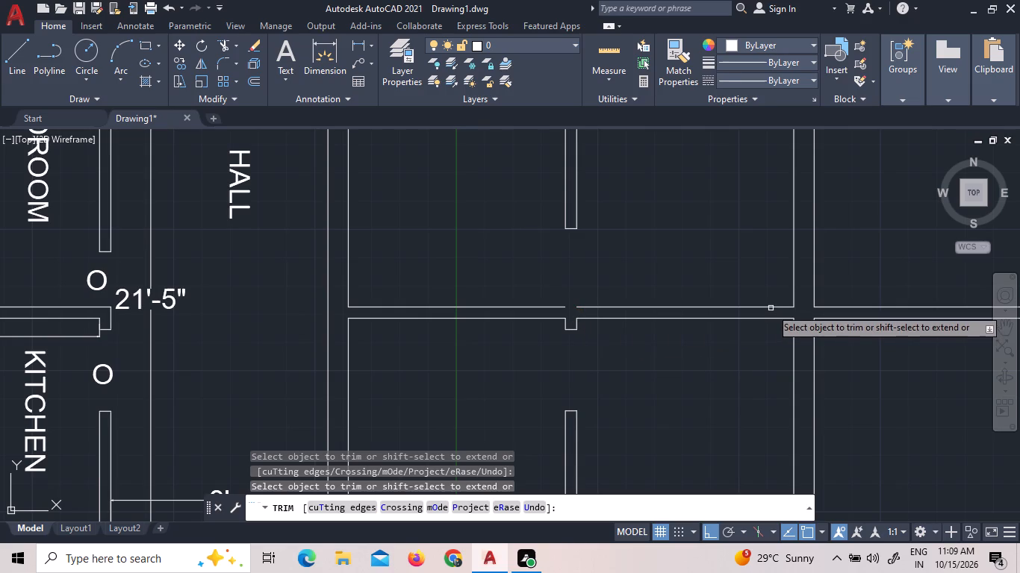
Trim both faces of the passage-side wall between the new unit's main-door jambs, and the leftover segment at the dividing wall junction.
scroll(767, 315, down, 2)
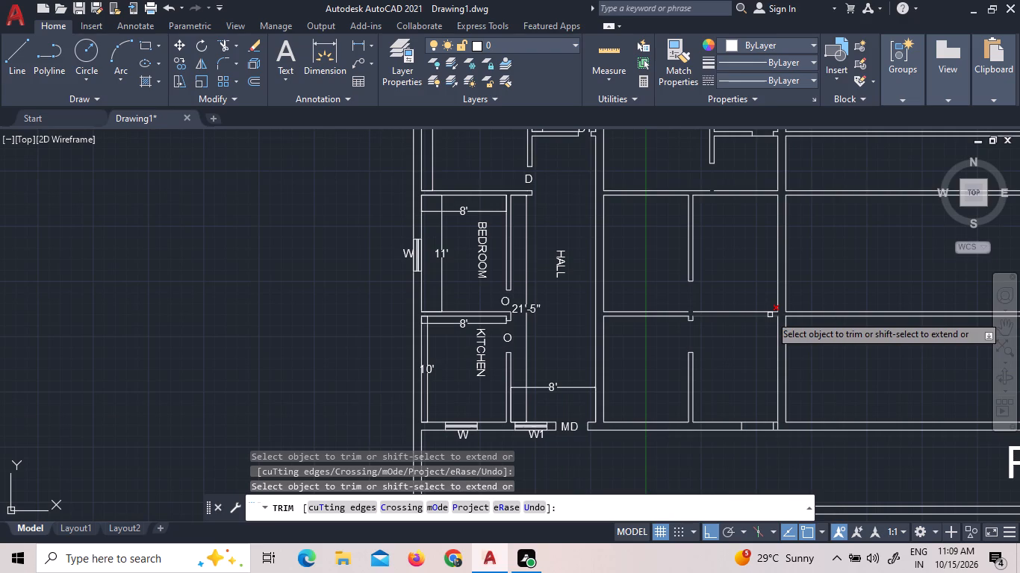
click(747, 428)
click(750, 422)
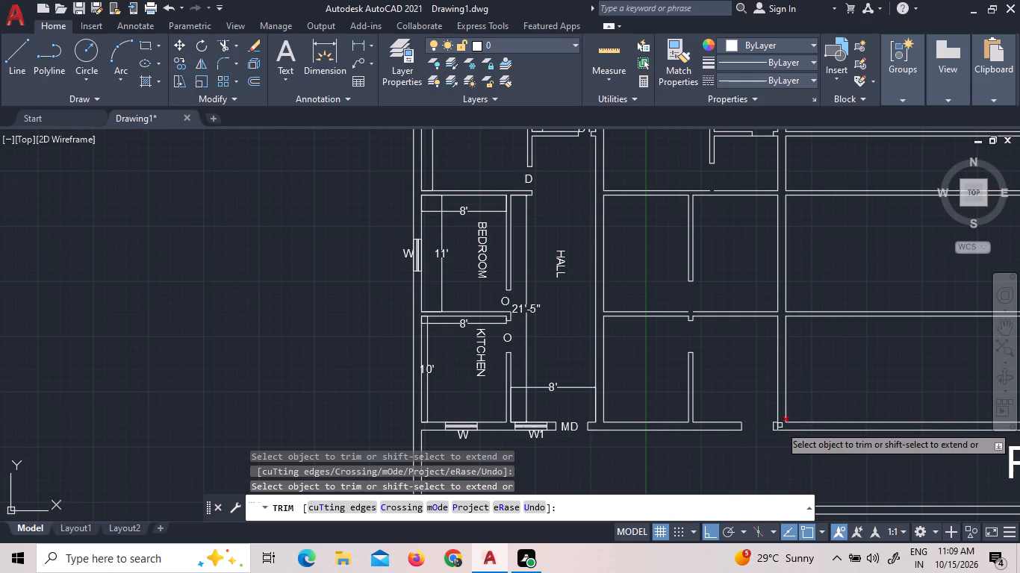
double_click(779, 425)
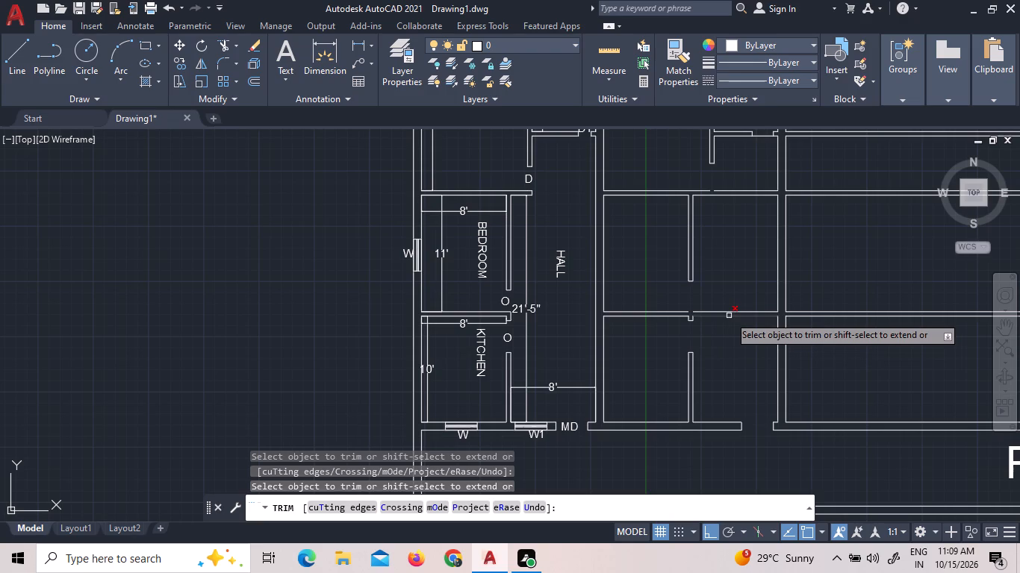
Trim both faces of the lower cross wall and the north face of the upper cross wall across the new unit's hall.
click(729, 316)
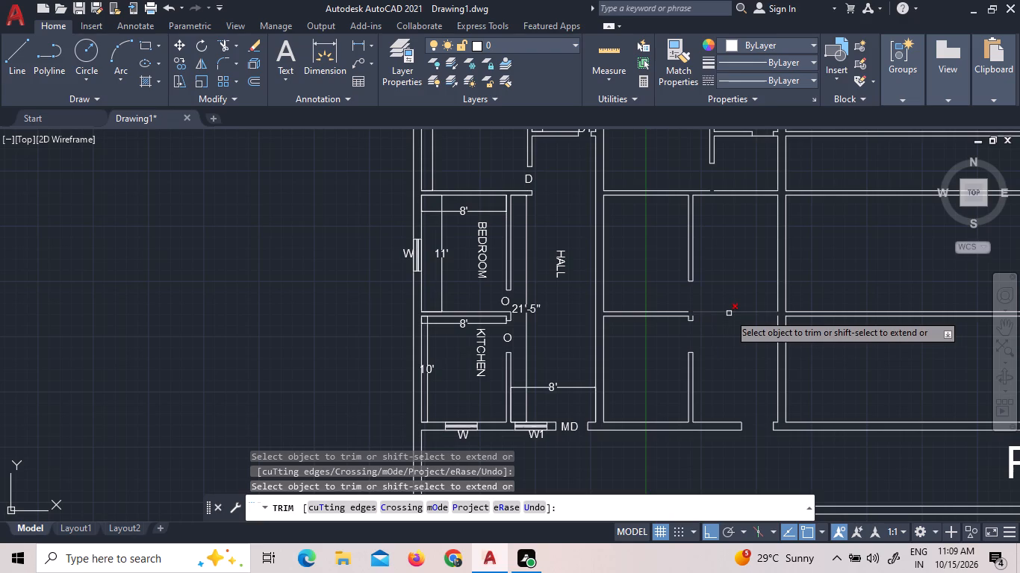
click(729, 313)
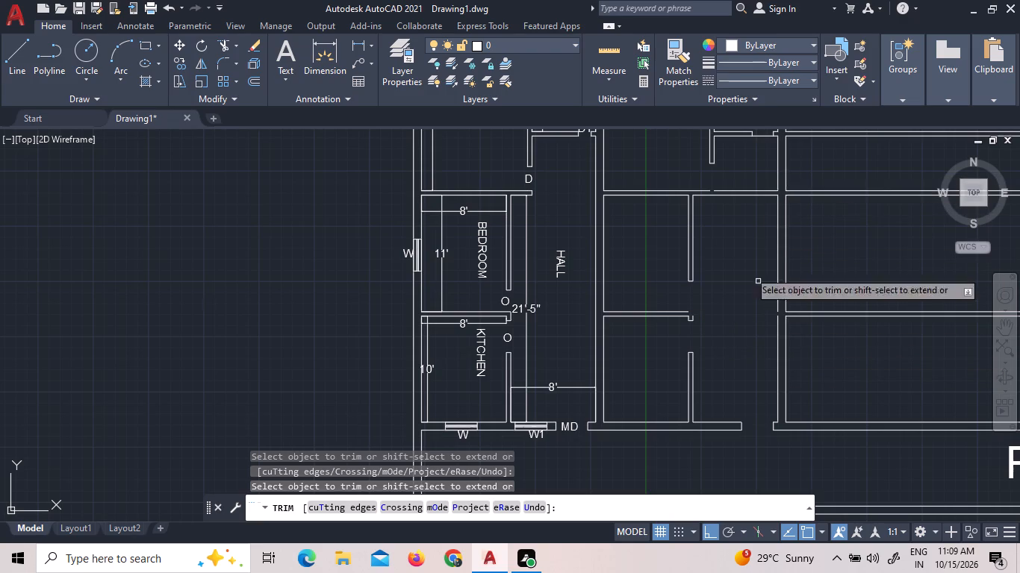
double_click(741, 191)
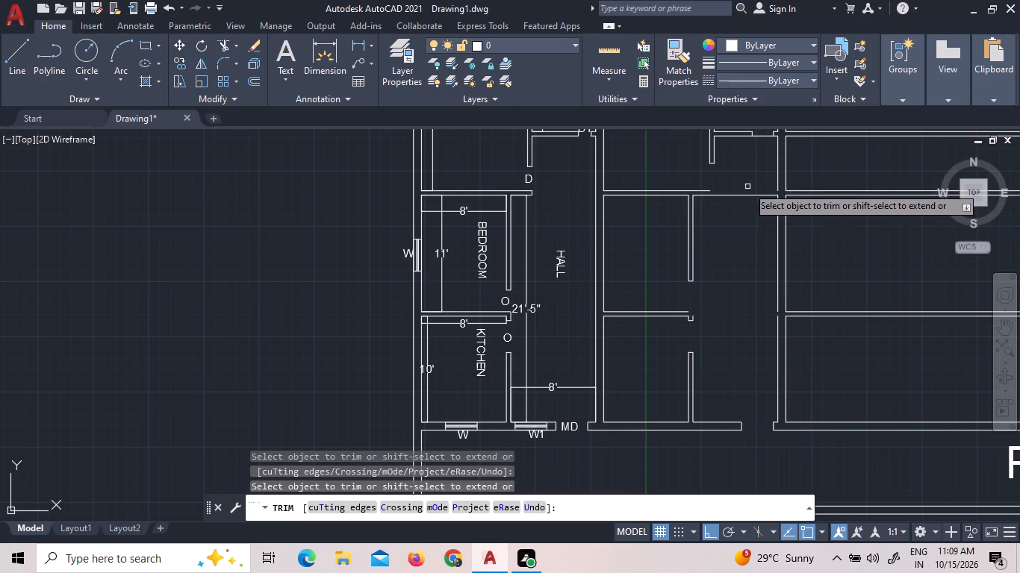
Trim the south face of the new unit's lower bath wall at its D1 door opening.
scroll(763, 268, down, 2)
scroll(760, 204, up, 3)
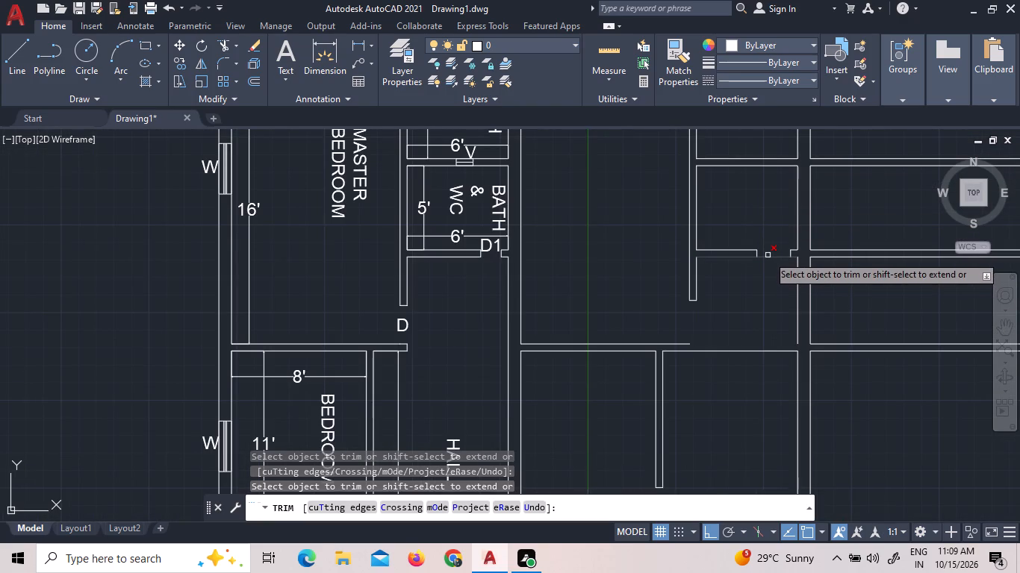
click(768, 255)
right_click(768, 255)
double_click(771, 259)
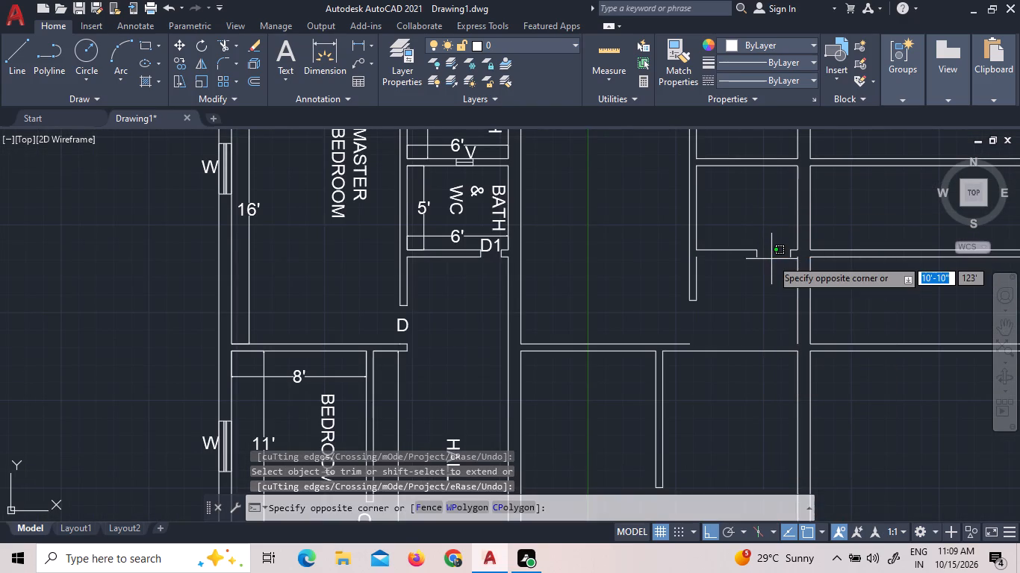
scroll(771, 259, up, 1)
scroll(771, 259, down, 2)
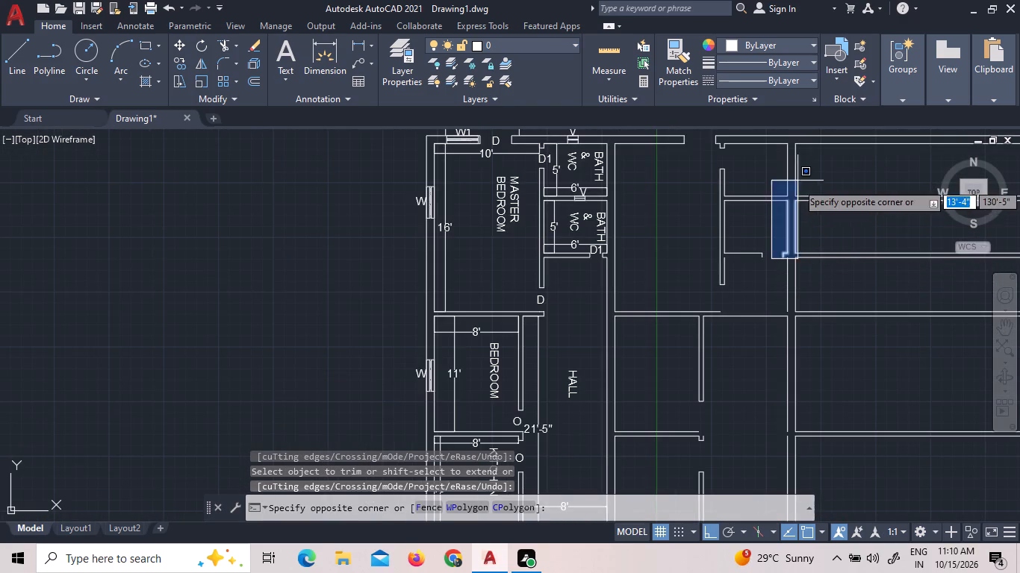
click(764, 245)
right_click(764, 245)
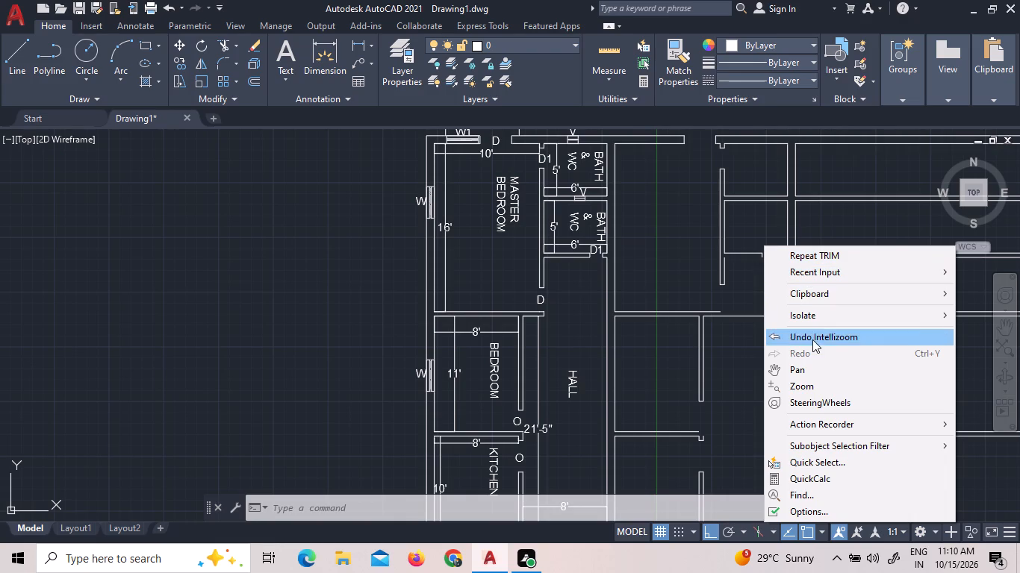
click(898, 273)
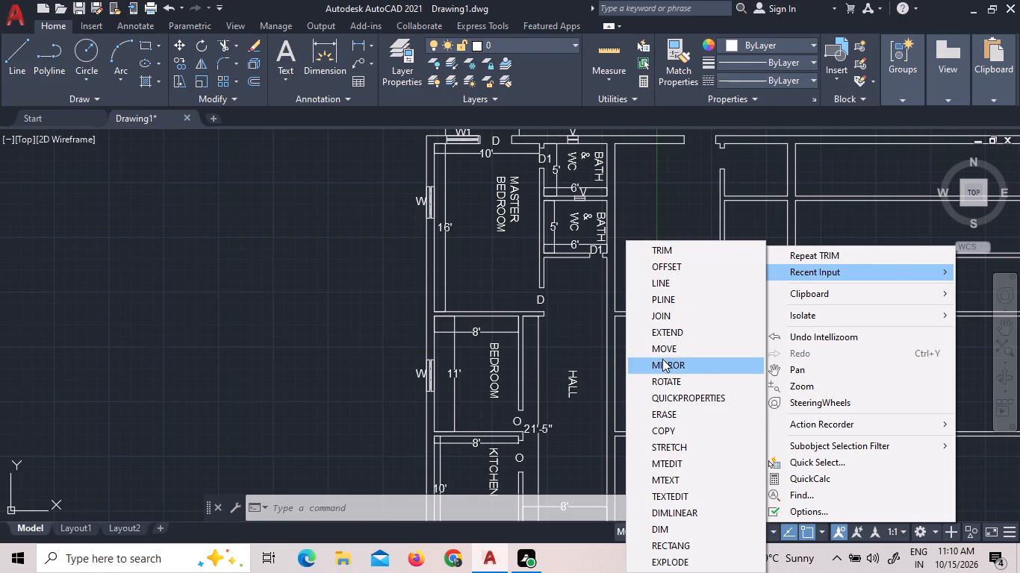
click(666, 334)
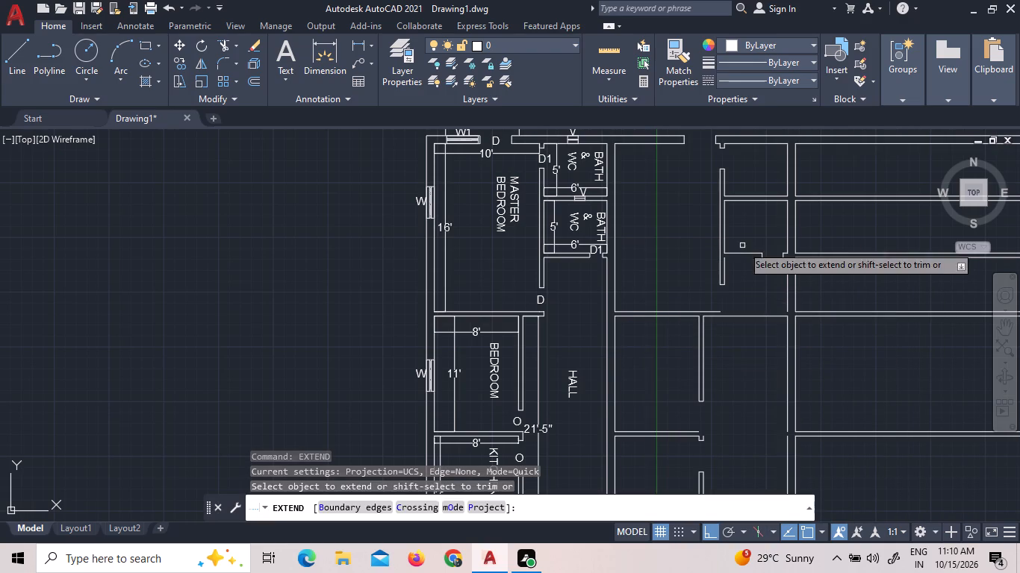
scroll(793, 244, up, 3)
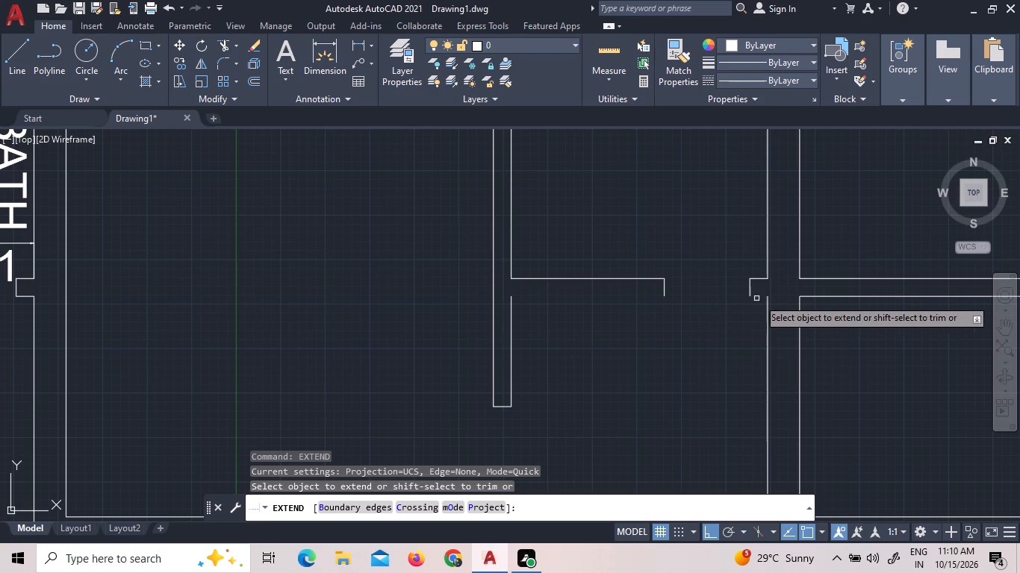
Draw a 6' horizontal line along the lower bath wall's south face, from the partition's east face to the dividing wall.
click(29, 54)
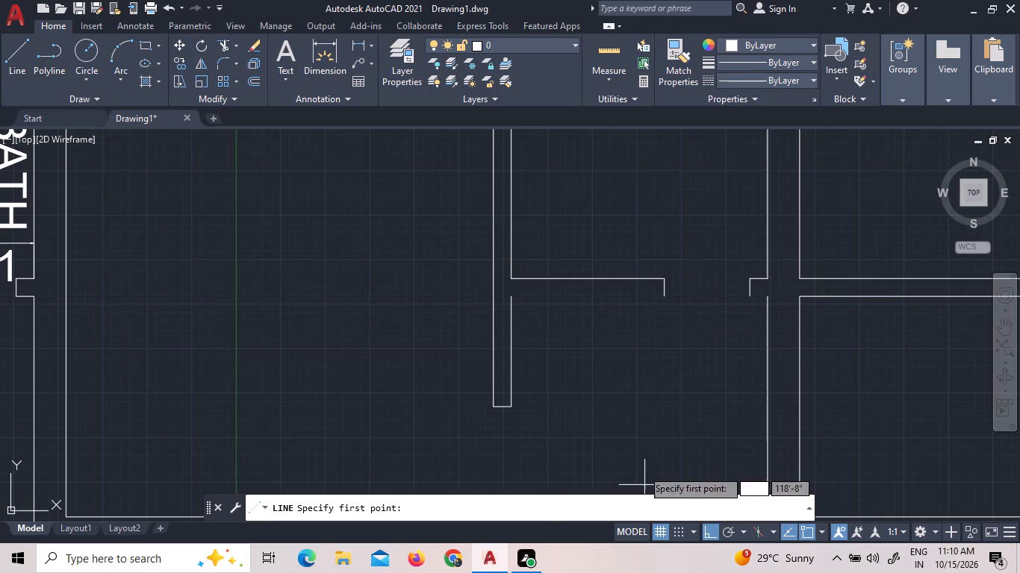
click(511, 296)
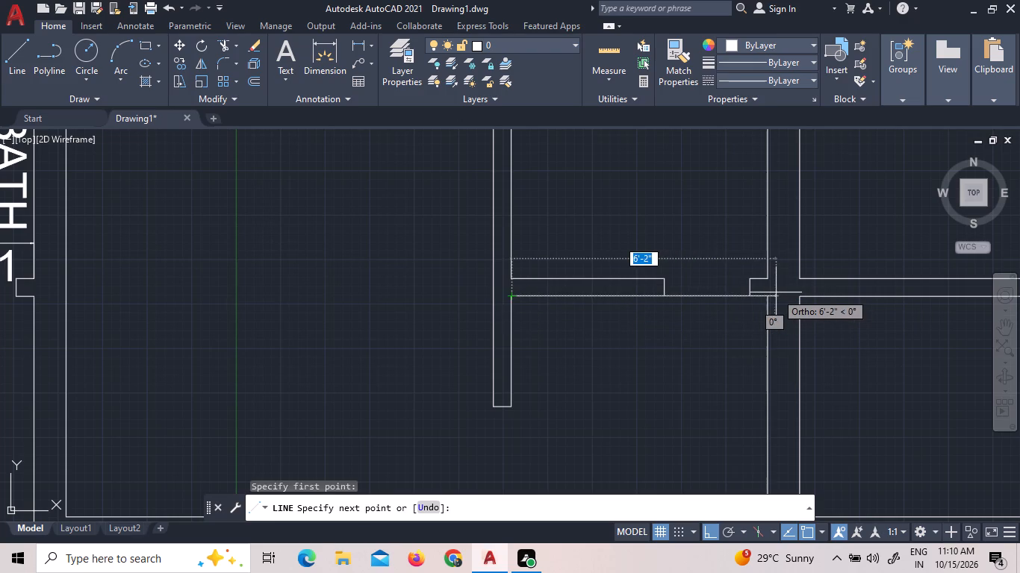
scroll(776, 292, up, 6)
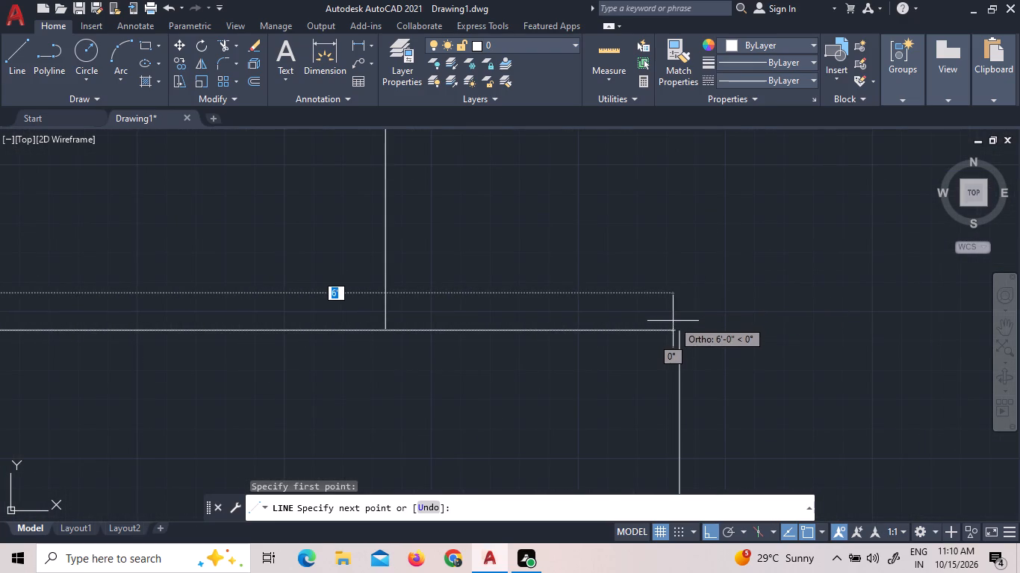
scroll(675, 326, up, 2)
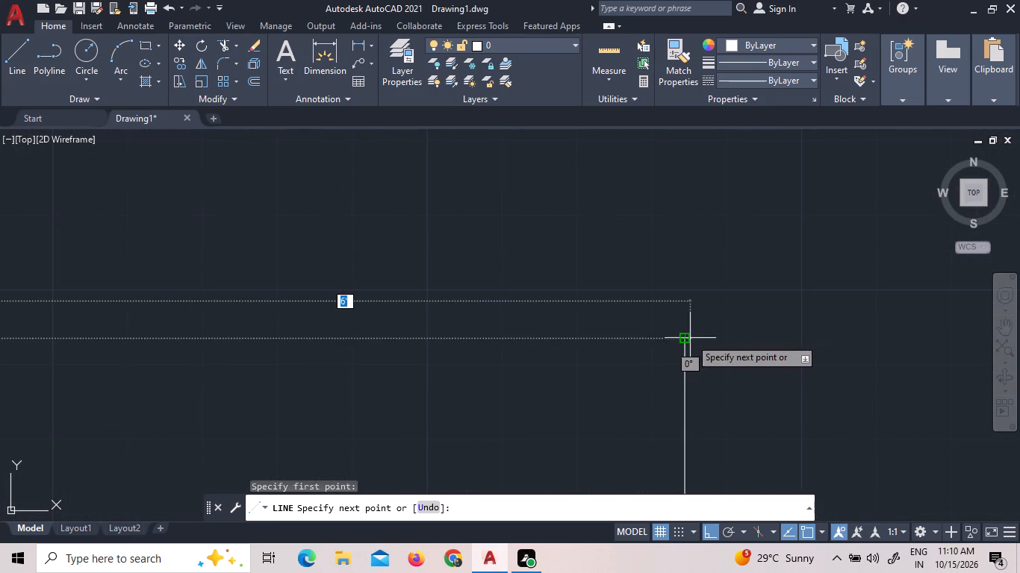
click(686, 339)
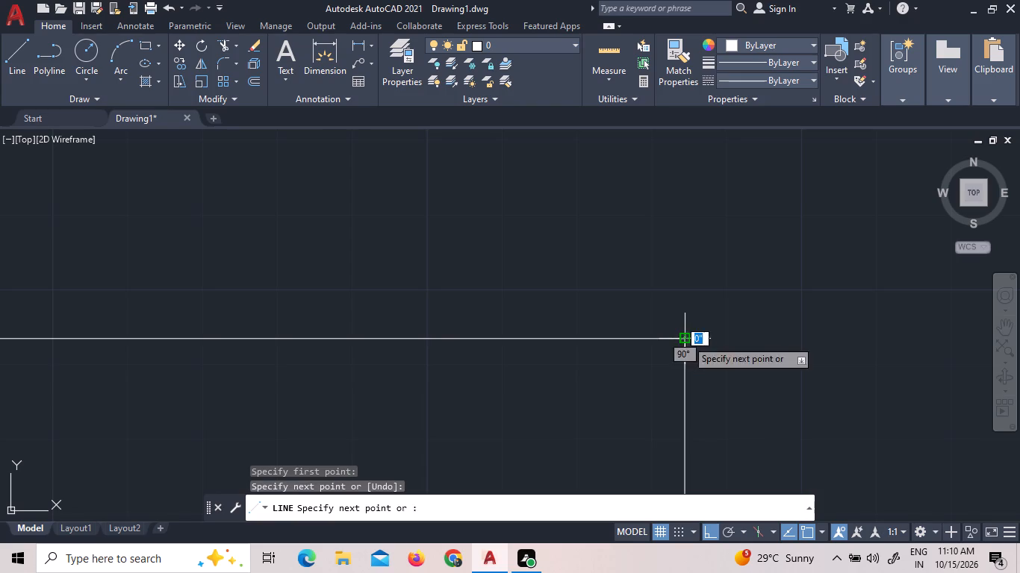
right_click(723, 275)
click(747, 292)
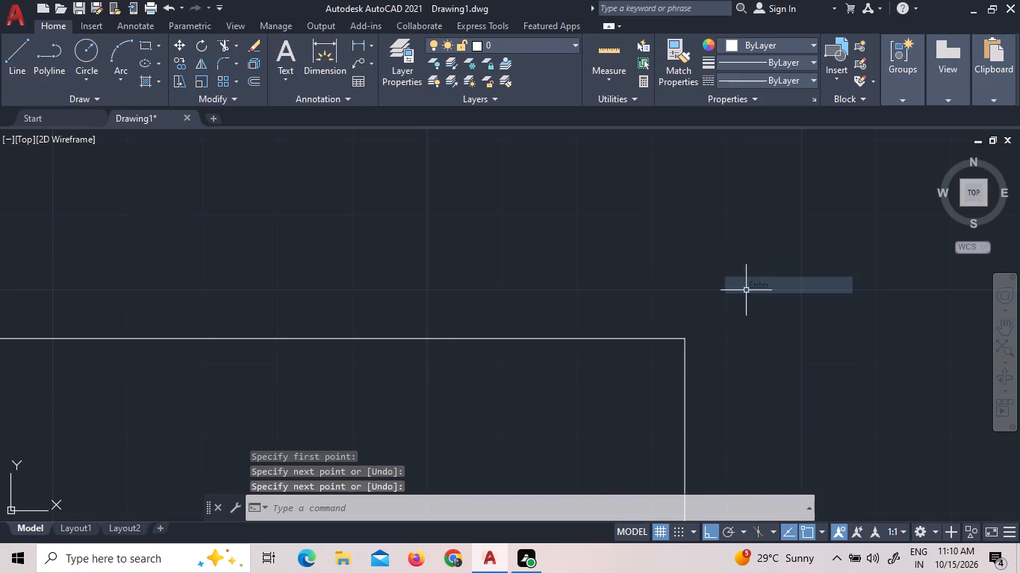
Extend both D1 door jamb lines of the lower bath wall to meet the redrawn south face.
scroll(448, 283, down, 3)
scroll(451, 310, up, 1)
scroll(451, 310, down, 1)
scroll(312, 263, up, 3)
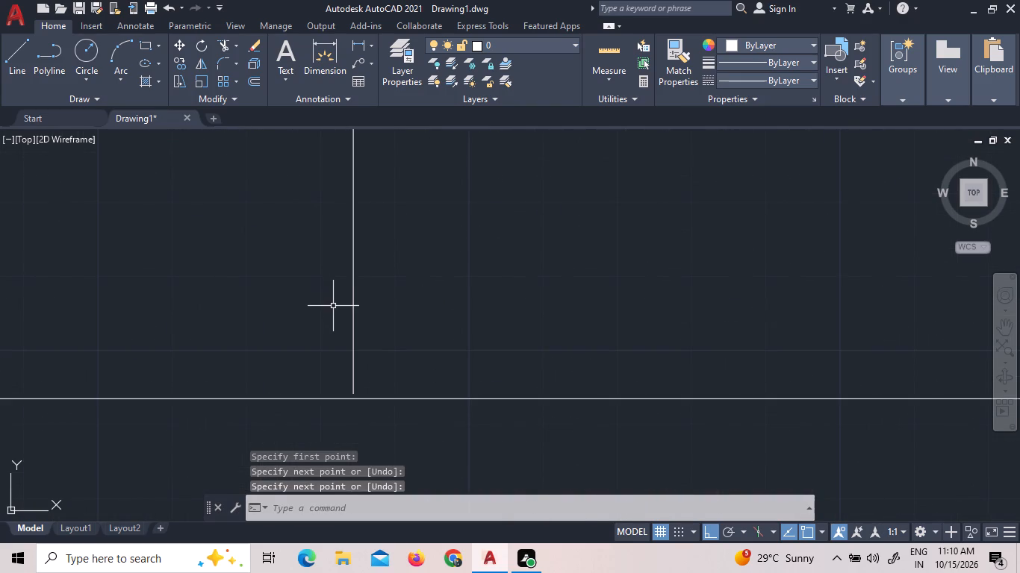
scroll(570, 301, down, 3)
scroll(367, 249, down, 2)
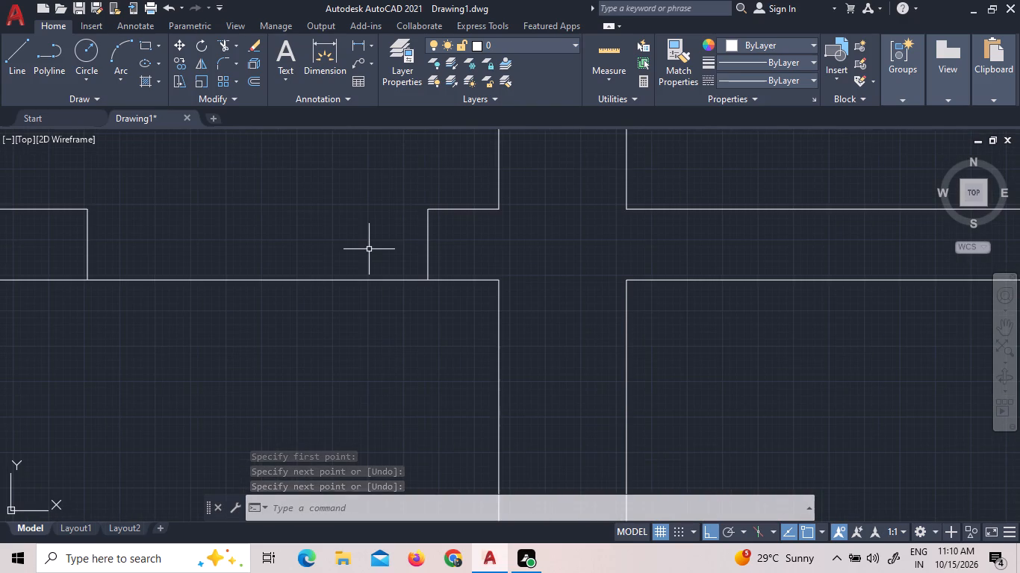
right_click(276, 187)
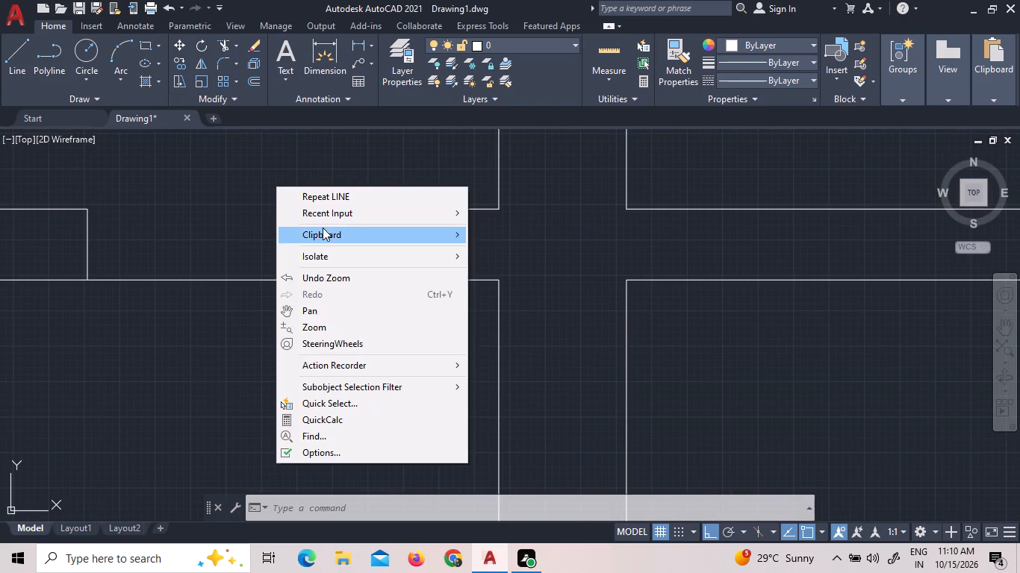
click(326, 215)
click(531, 230)
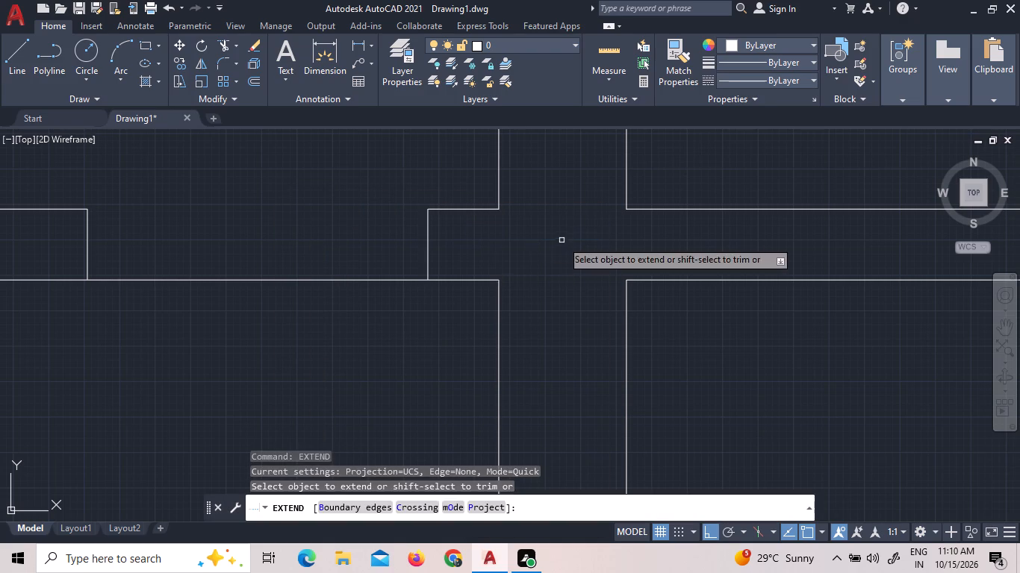
click(429, 251)
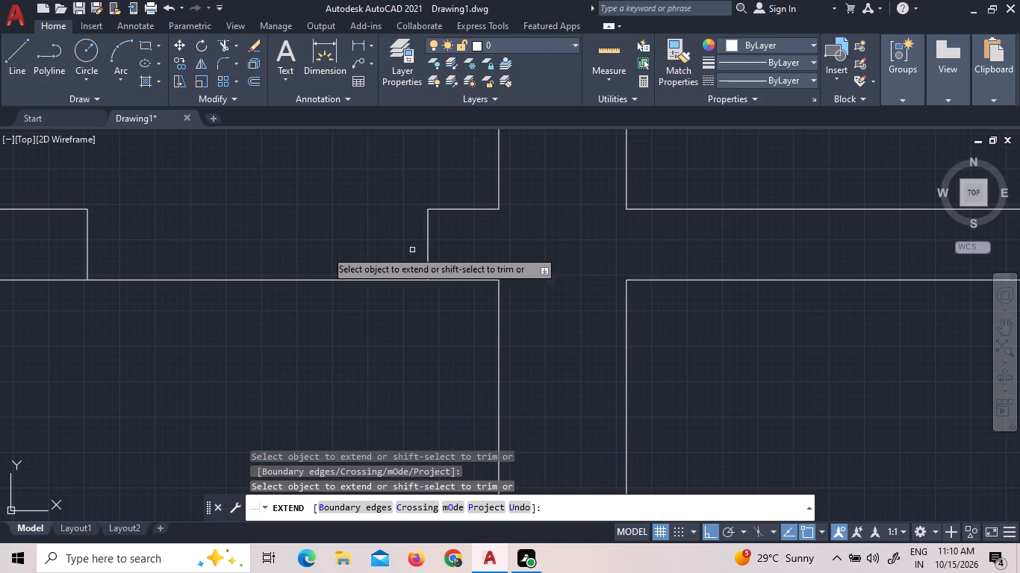
click(87, 242)
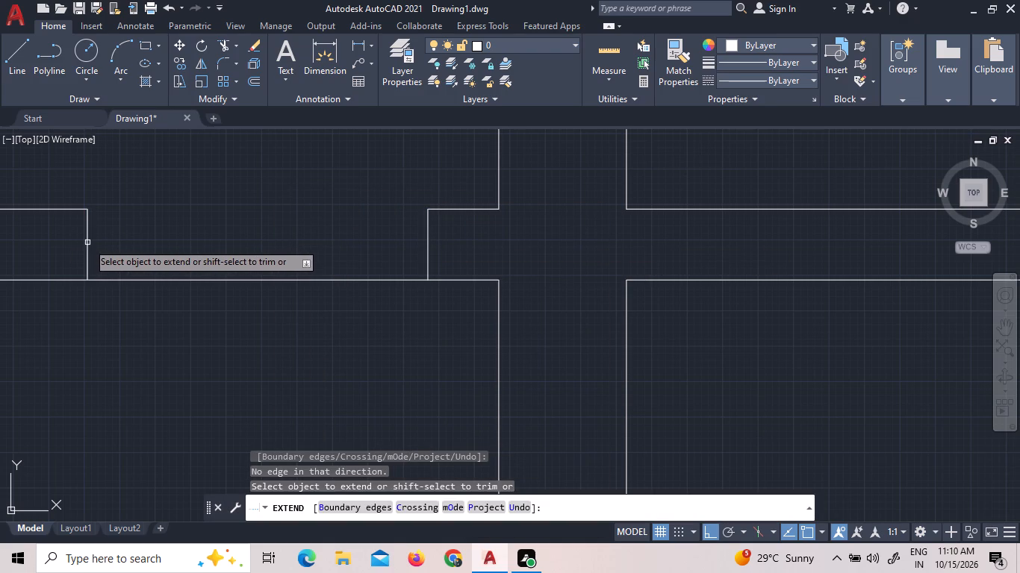
scroll(91, 278, up, 6)
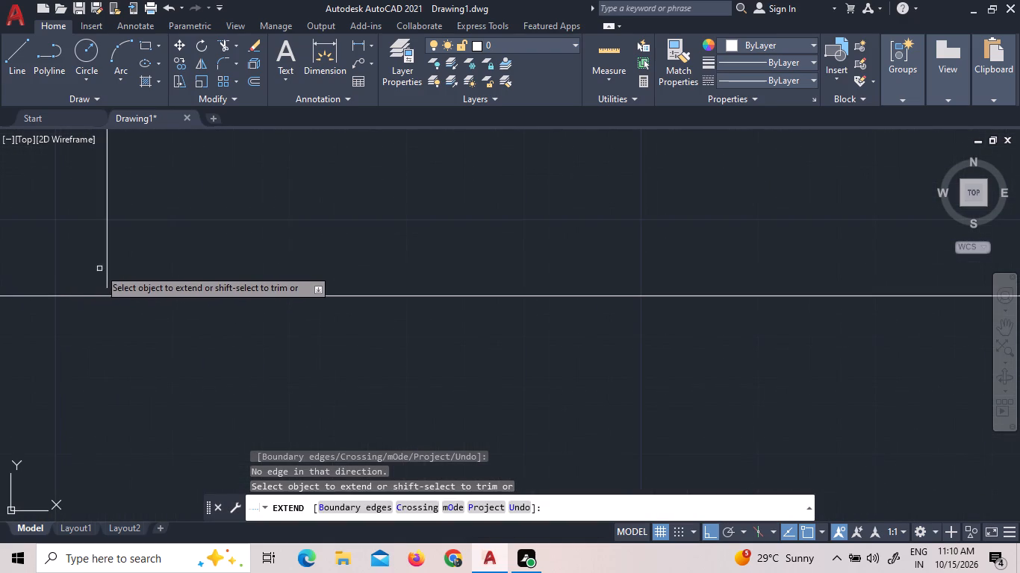
click(105, 273)
Inspect where the extended jamb lines meet the lower bath wall's south face.
scroll(252, 272, down, 3)
scroll(684, 308, down, 4)
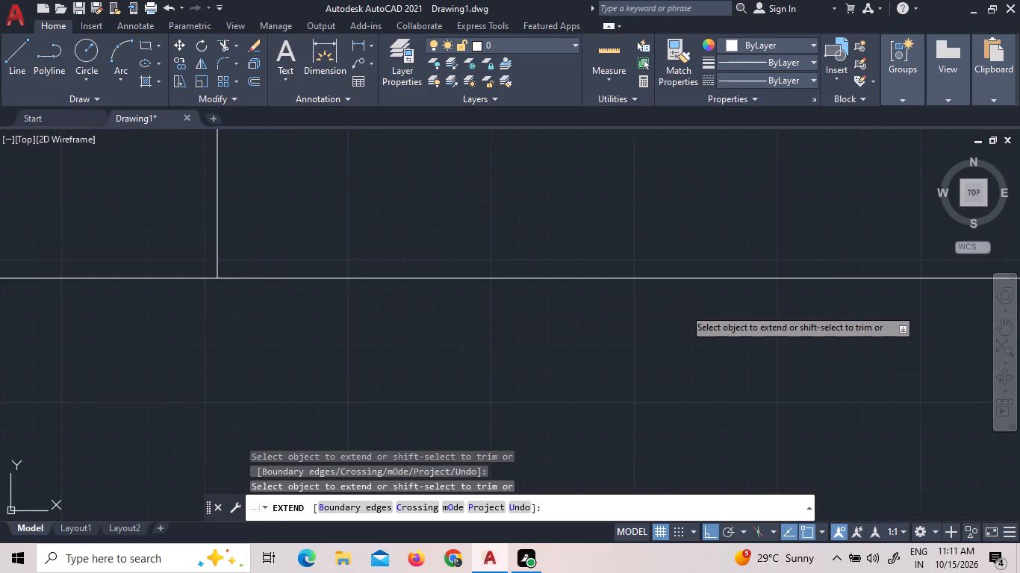
scroll(830, 286, up, 2)
scroll(797, 361, up, 3)
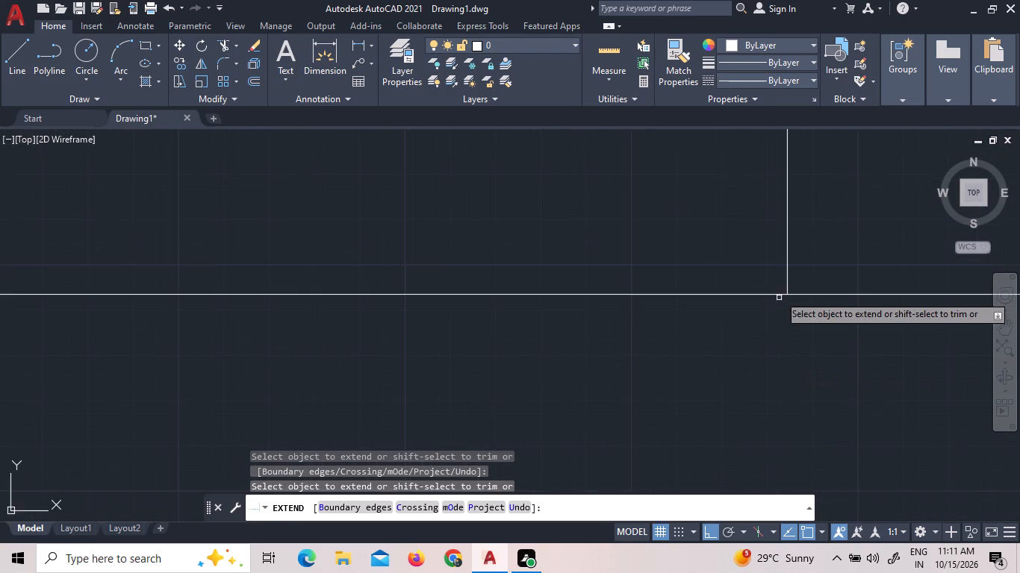
scroll(785, 281, up, 2)
scroll(785, 281, down, 10)
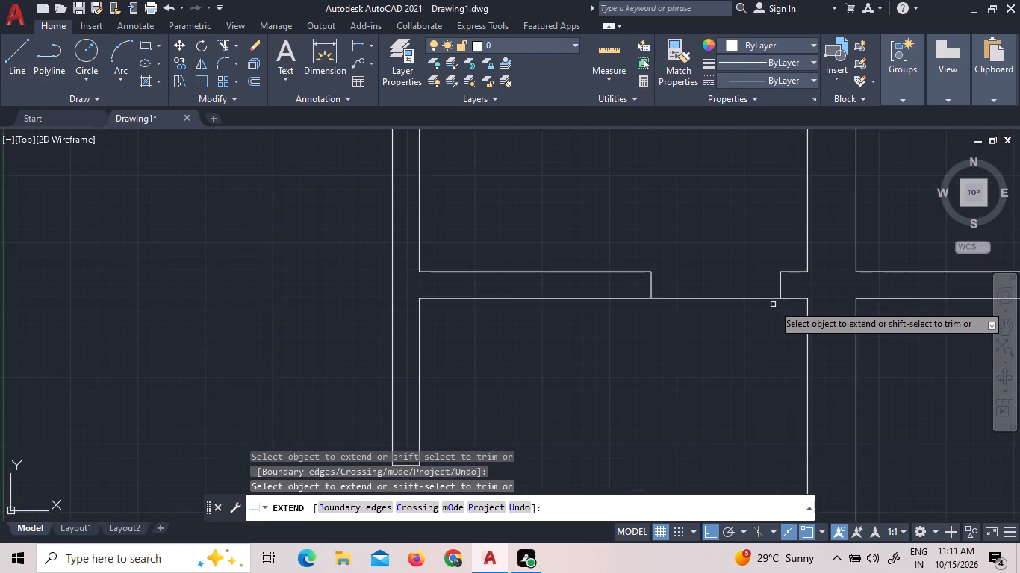
scroll(773, 304, down, 3)
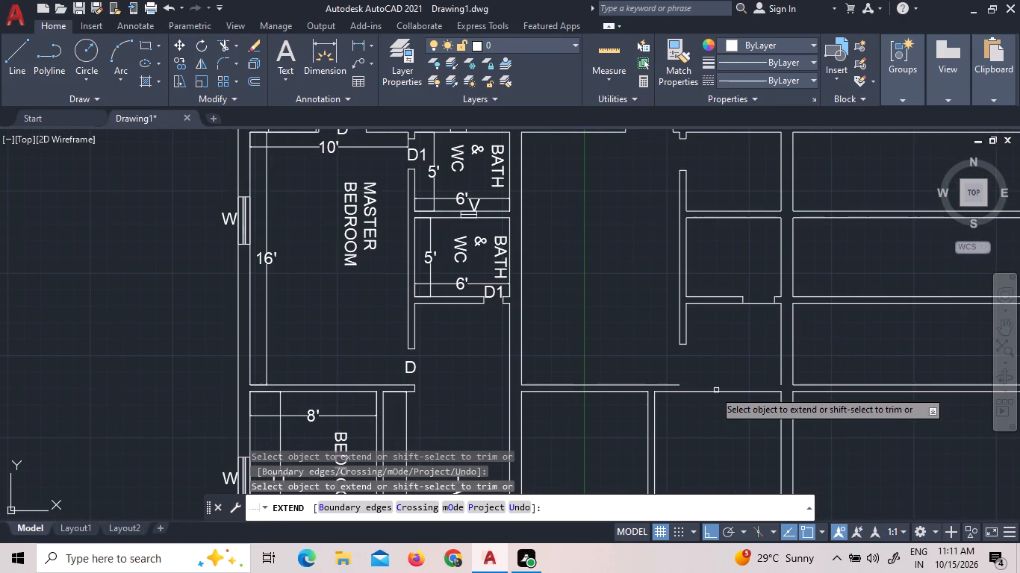
Extend the new unit's partition east face, the master bedroom's south wall line and the dividing wall's west face to close their gaps.
click(688, 331)
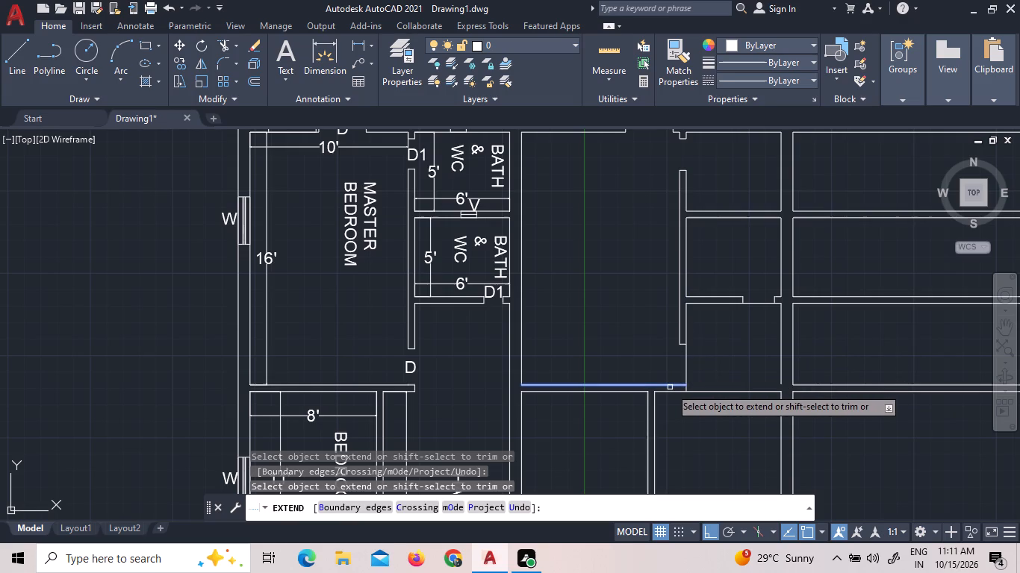
double_click(670, 387)
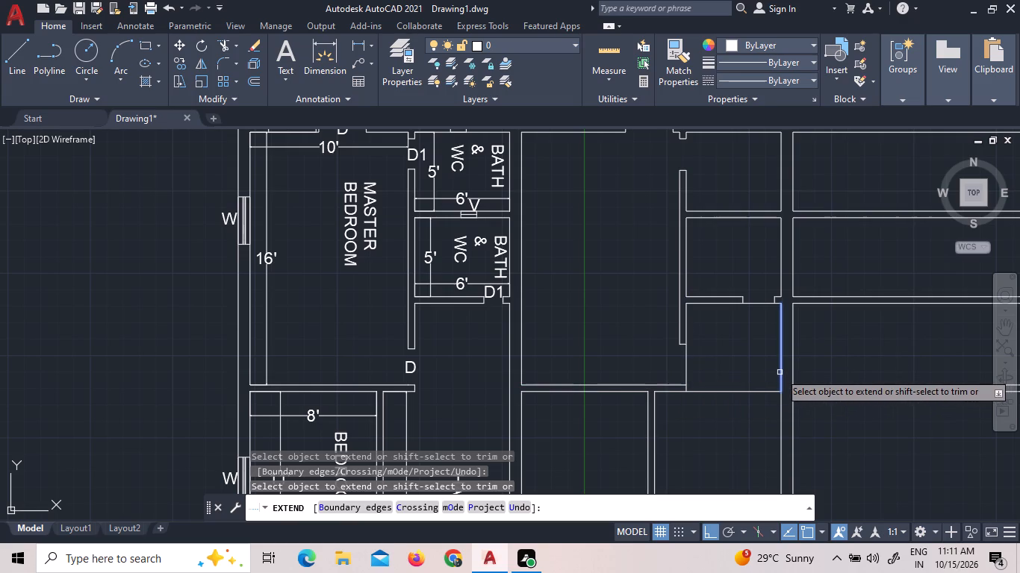
click(780, 372)
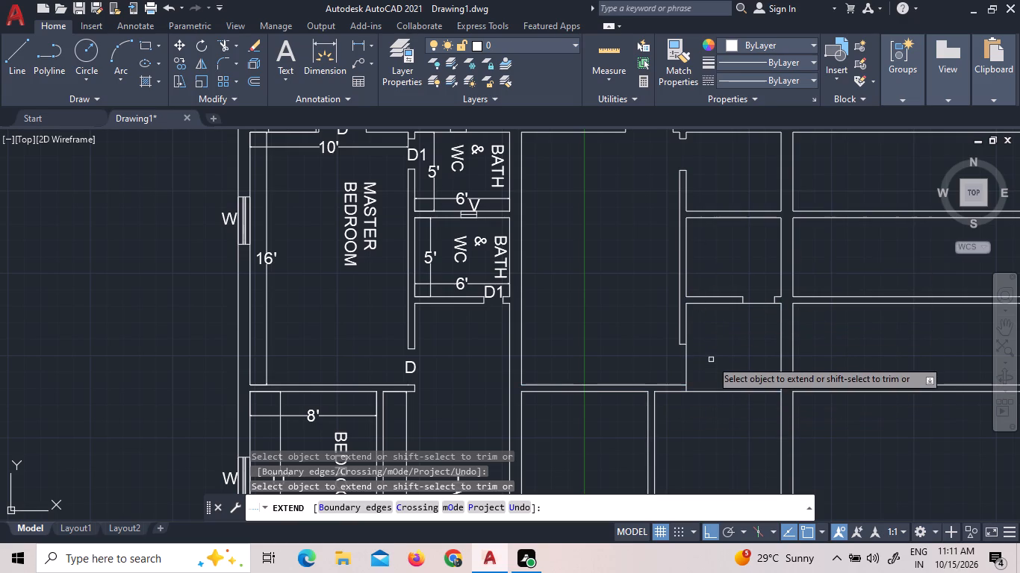
Extend the east face of the new unit's bedroom partition and the north face of its bedroom-kitchen wall until they meet.
scroll(711, 360, down, 2)
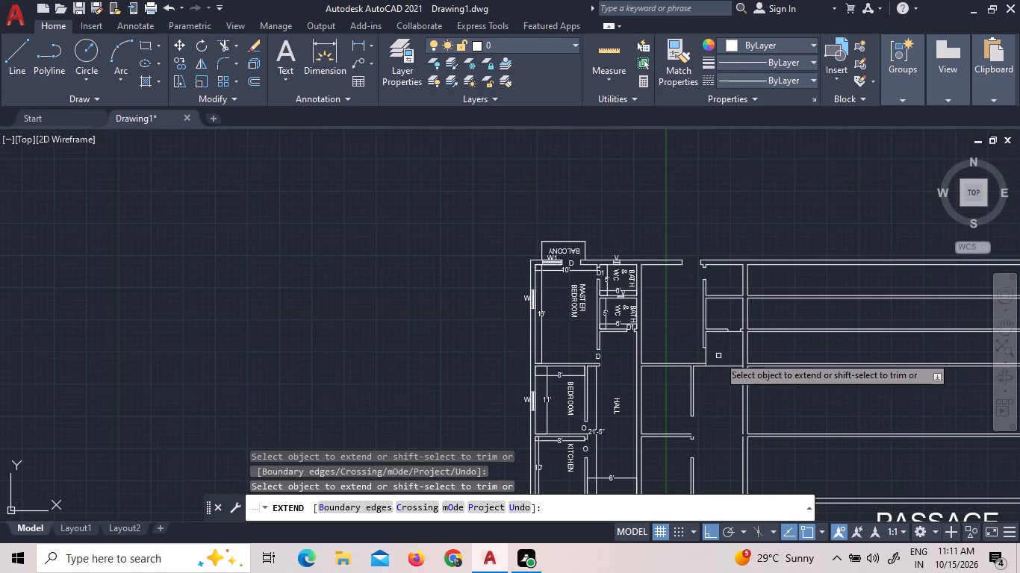
scroll(671, 467, up, 1)
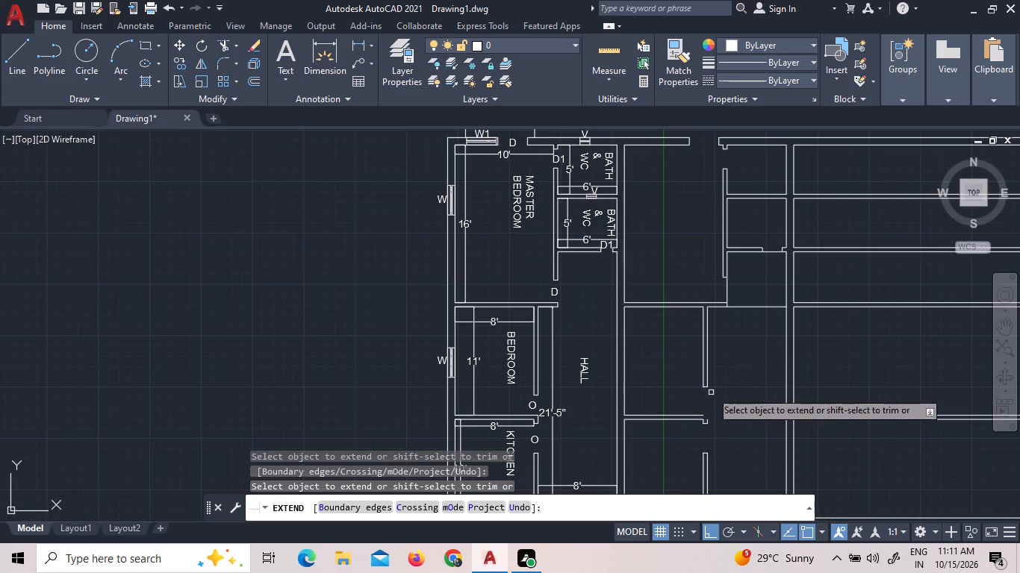
click(706, 377)
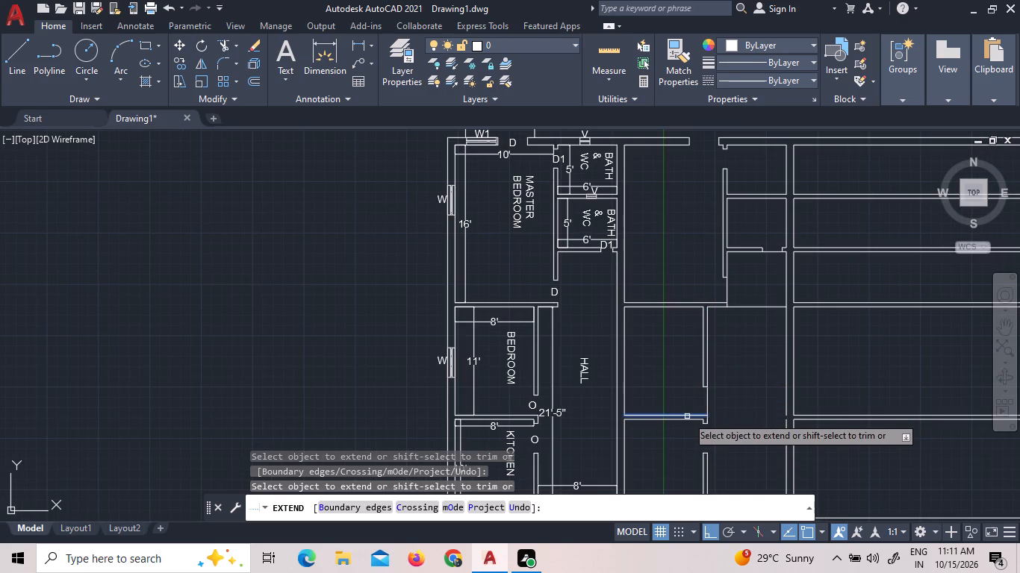
click(687, 416)
Extend the dividing wall's west face across the gap level with the new unit's bedroom-kitchen wall and finish extending.
scroll(687, 412, down, 2)
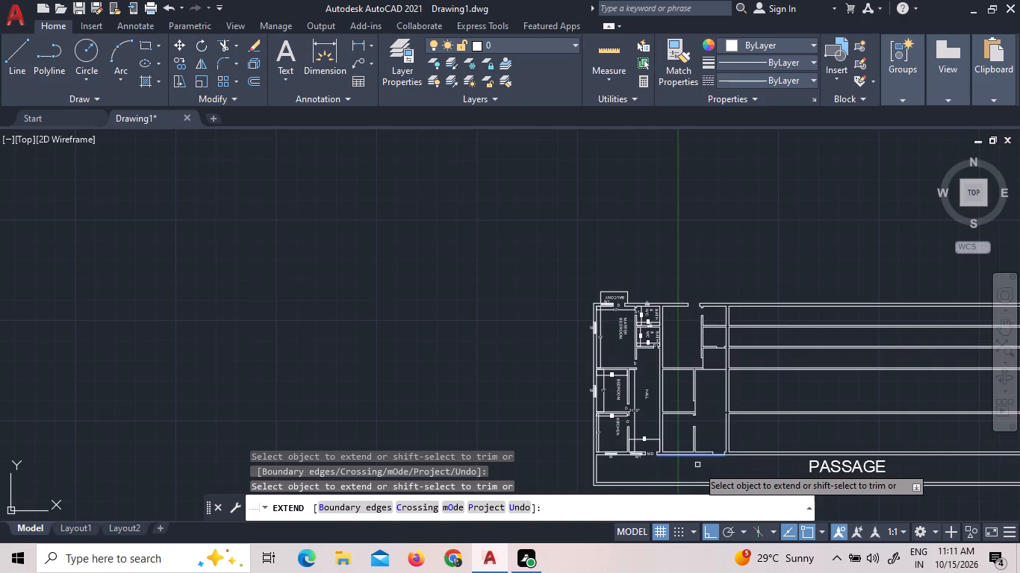
scroll(697, 466, up, 2)
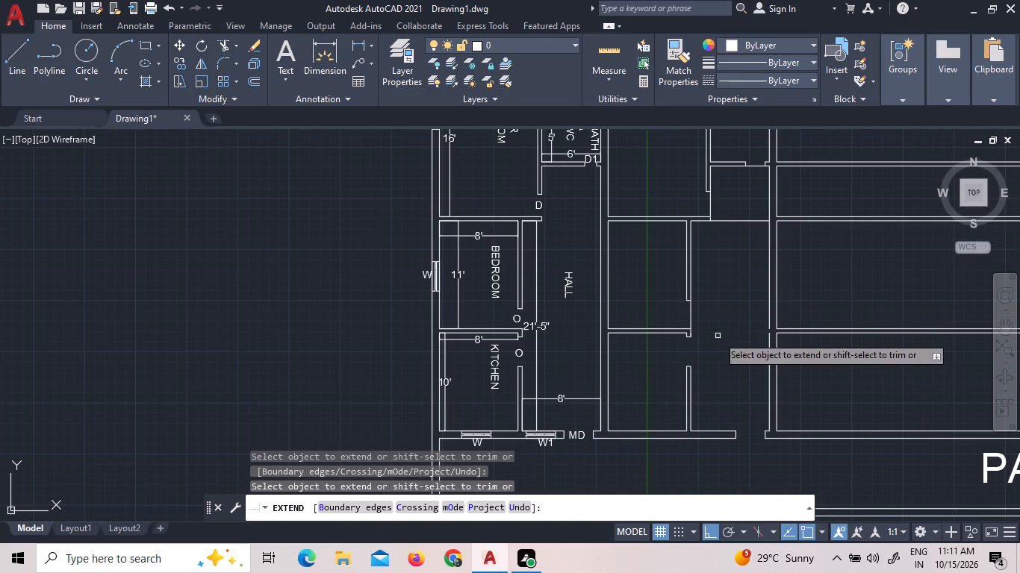
click(769, 338)
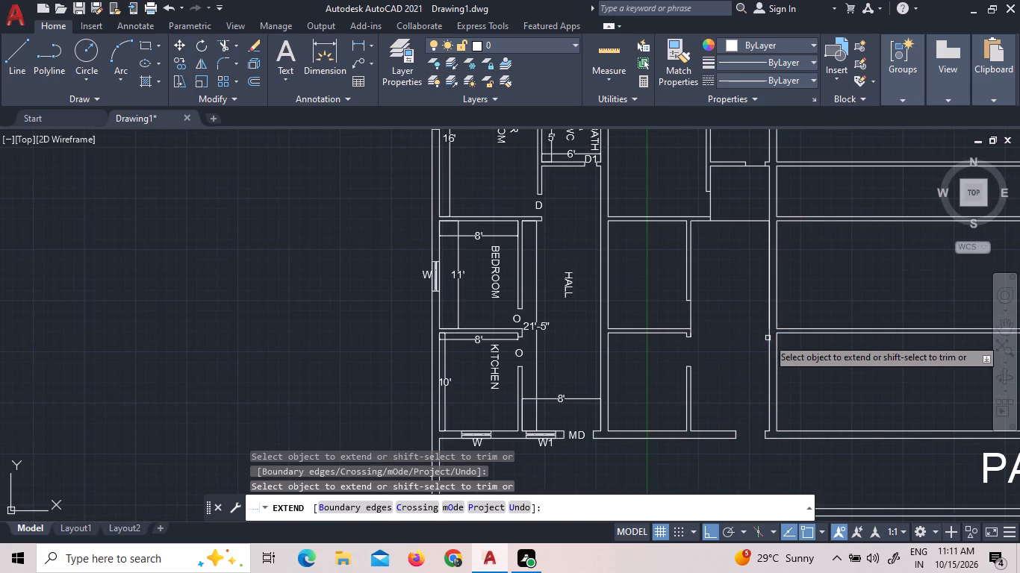
right_click(706, 330)
click(719, 337)
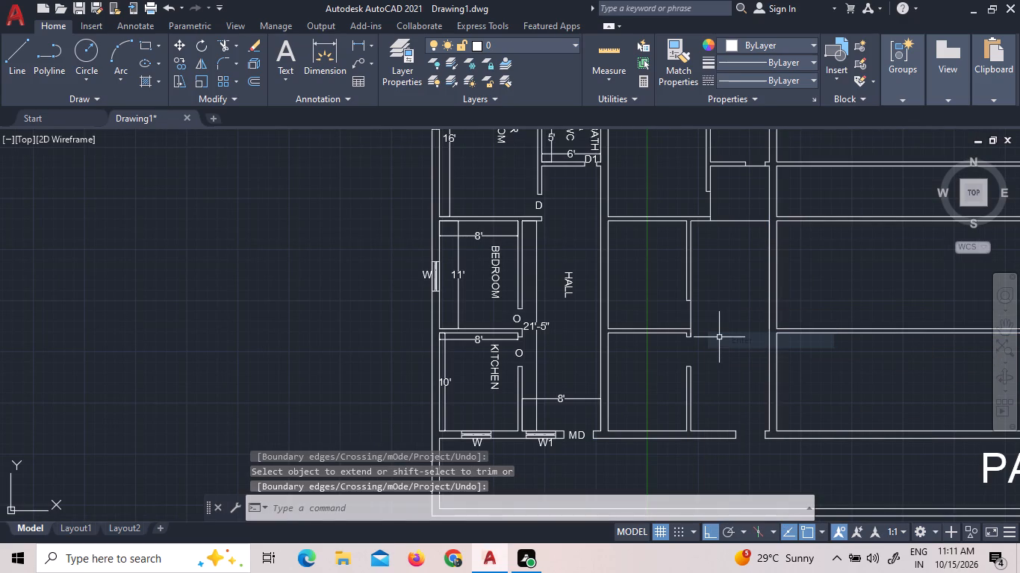
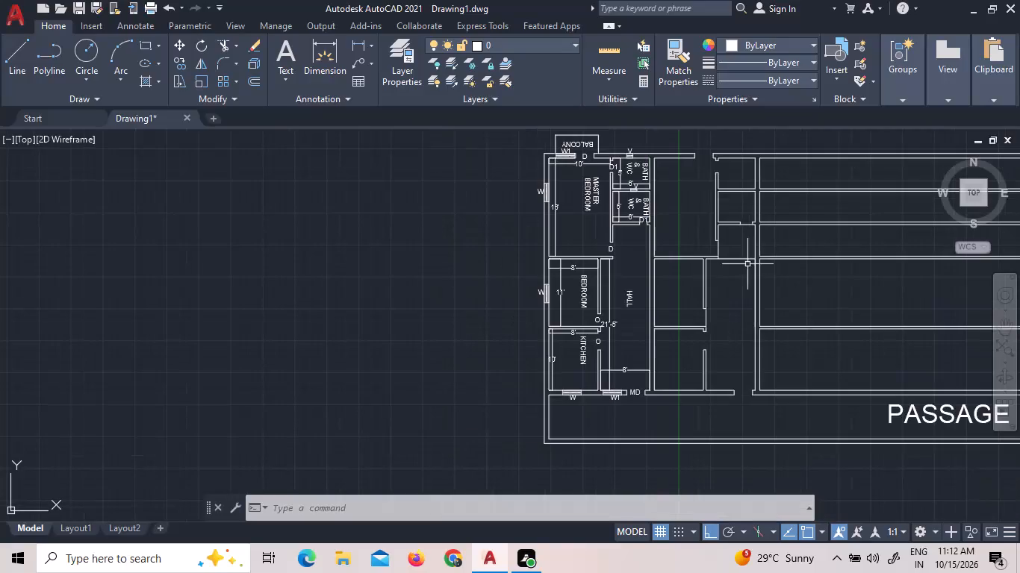
Trim the leftover wall lines crossing the new unit's lower bath door, the hall below it and the master bedroom door opening.
scroll(772, 213, up, 2)
scroll(769, 216, down, 1)
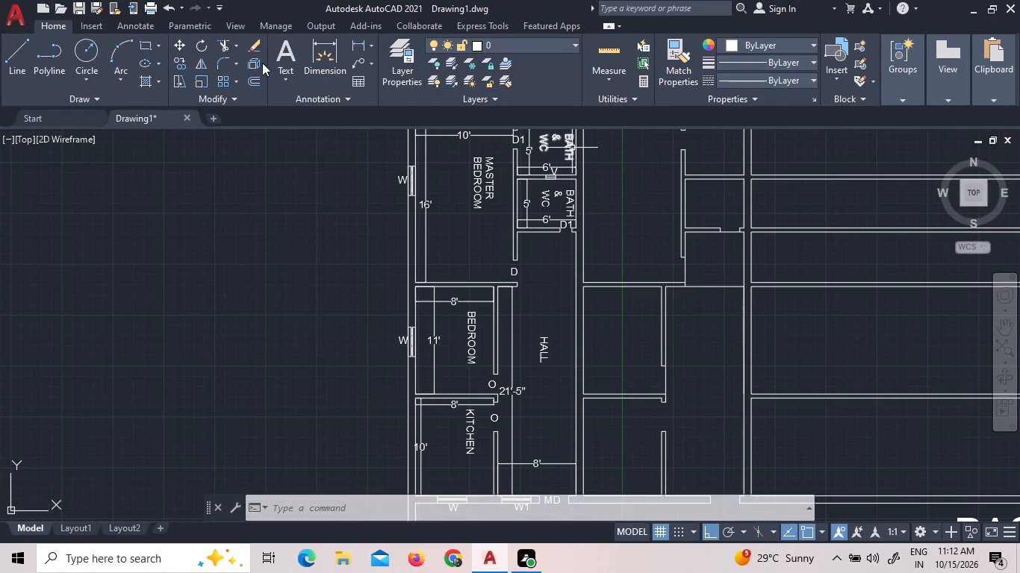
click(221, 46)
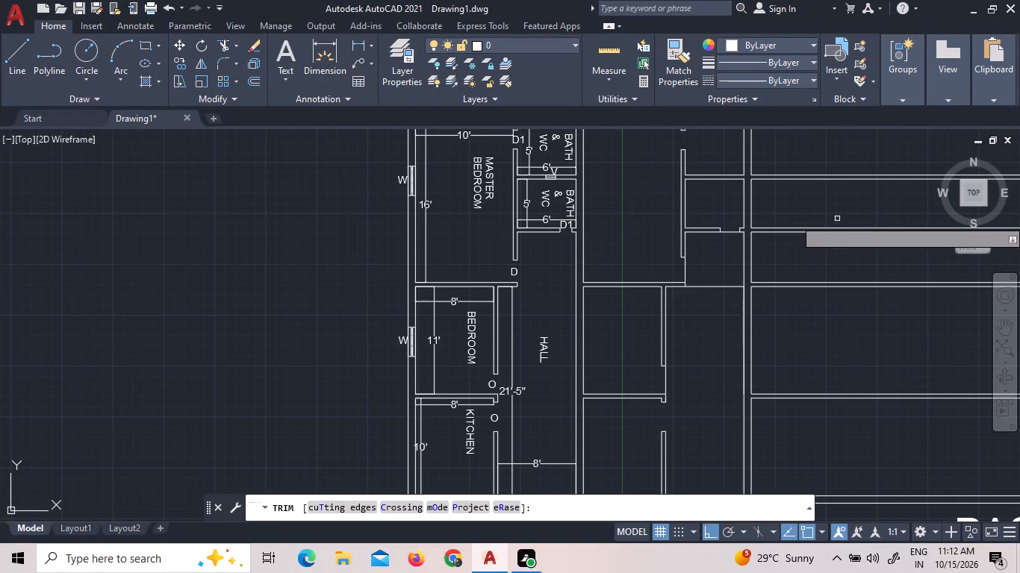
scroll(777, 232, up, 2)
click(660, 231)
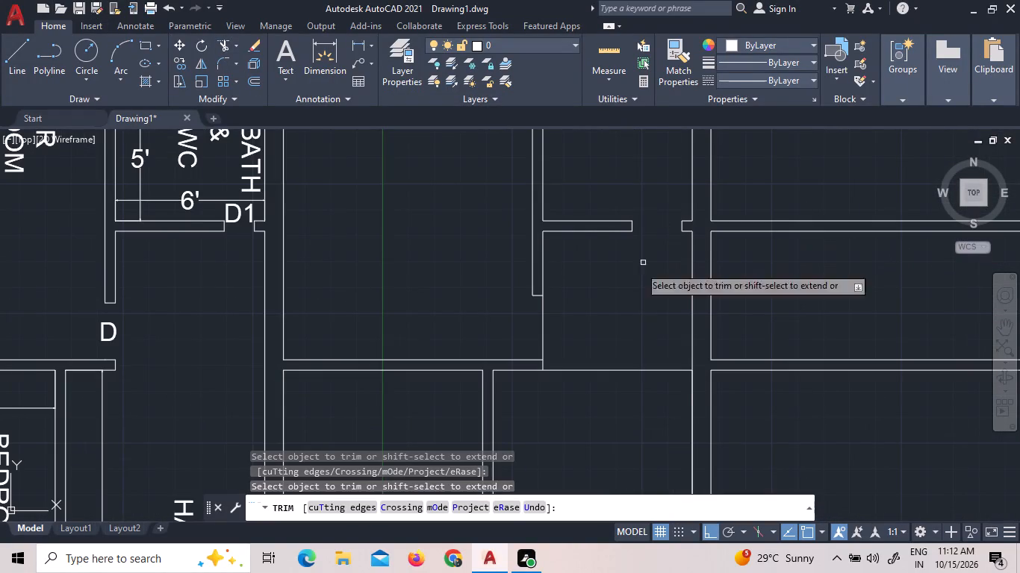
click(569, 369)
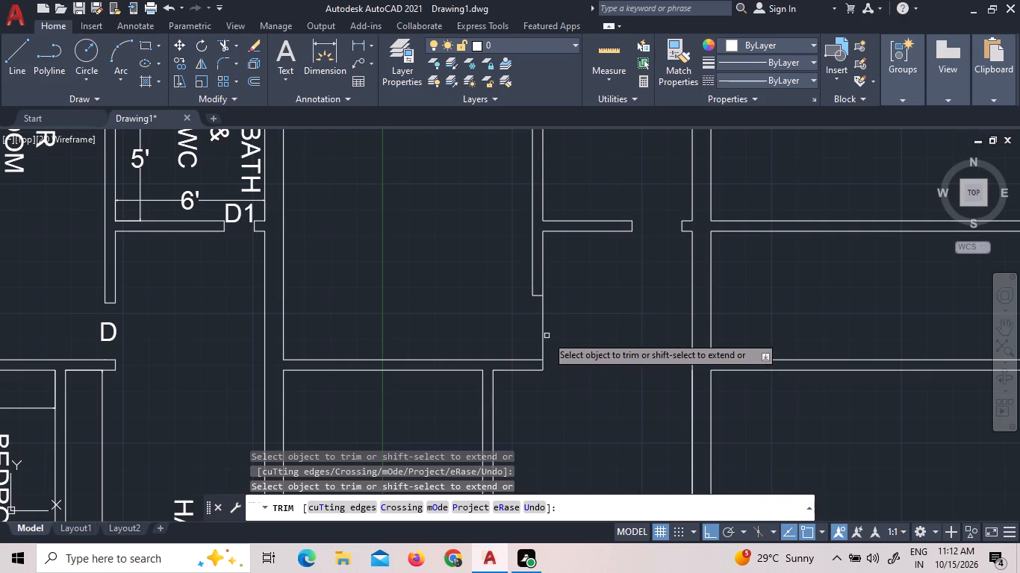
click(542, 334)
scroll(600, 300, down, 3)
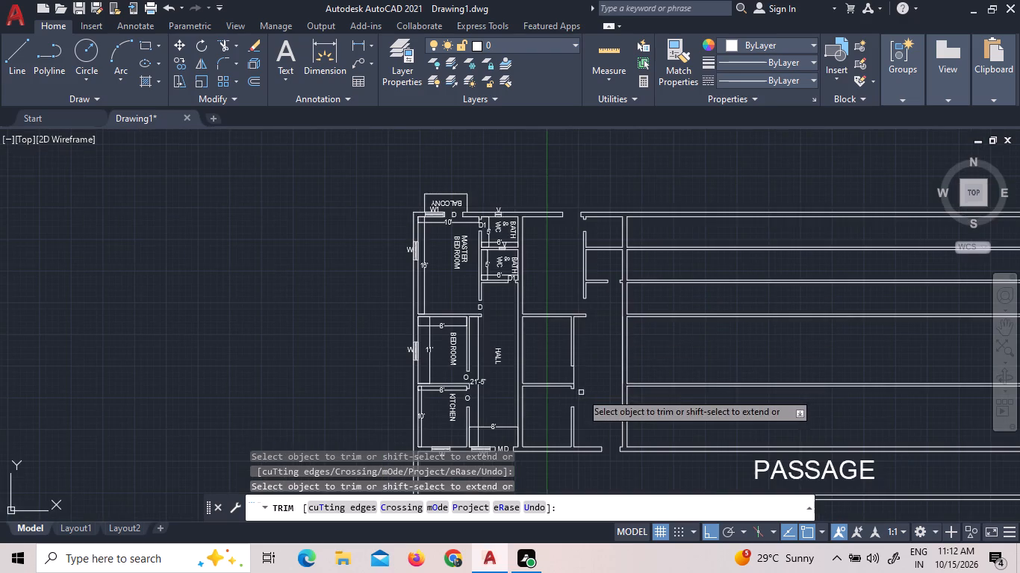
Trim the partition's east face line across the new unit's bedroom opening, just above the bedroom-kitchen wall.
scroll(570, 389, up, 3)
click(586, 332)
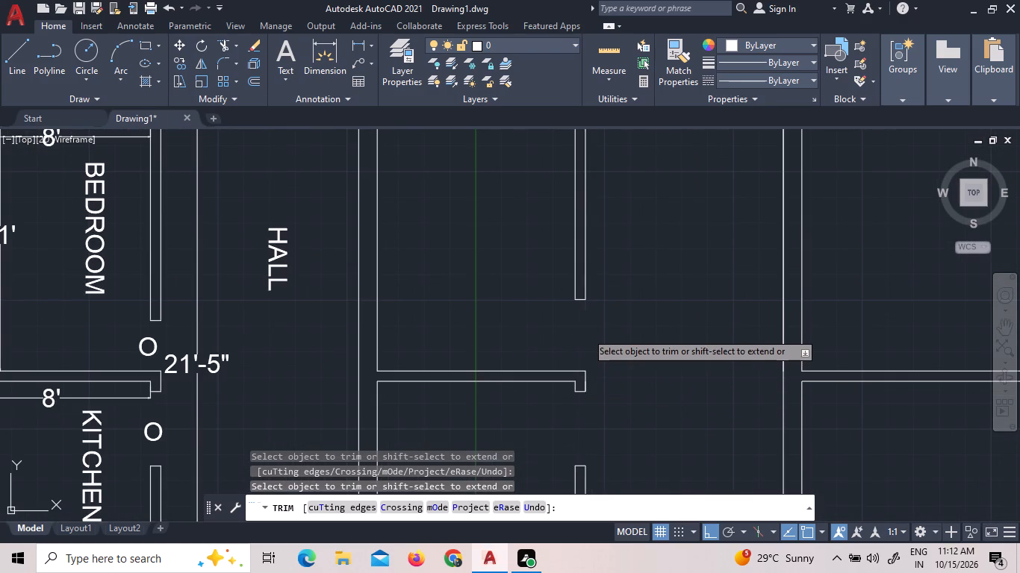
scroll(639, 310, down, 5)
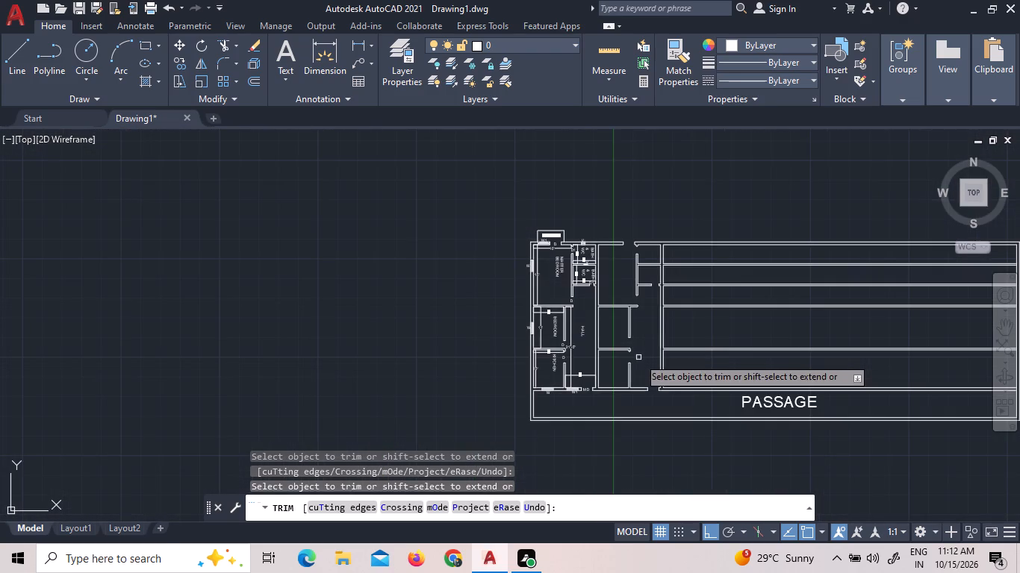
scroll(638, 366, up, 2)
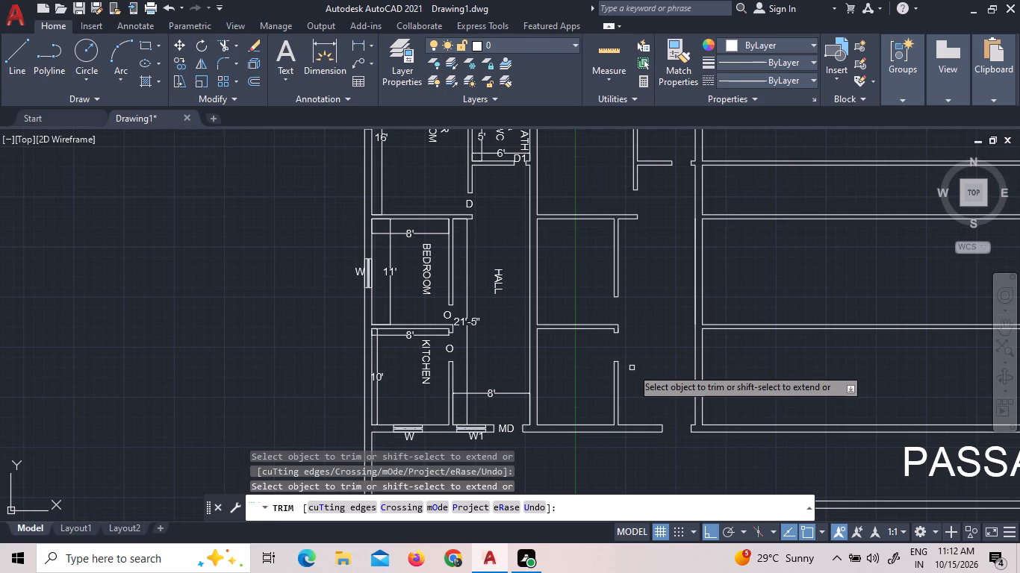
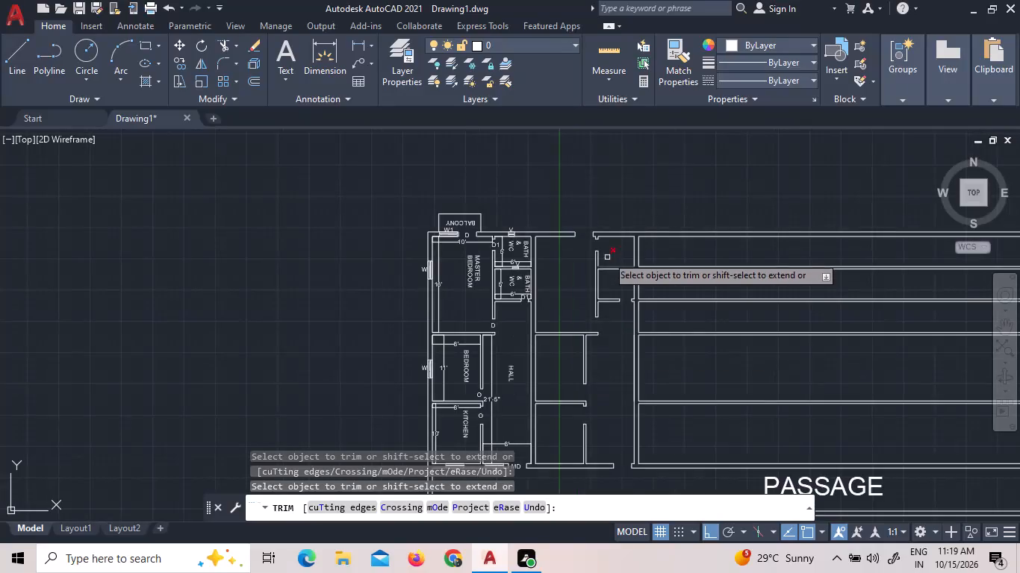
Copy the first unit's W1 window and upper bath V ventilator symbols 17'-6" east along the north wall into the new unit.
scroll(603, 245, up, 2)
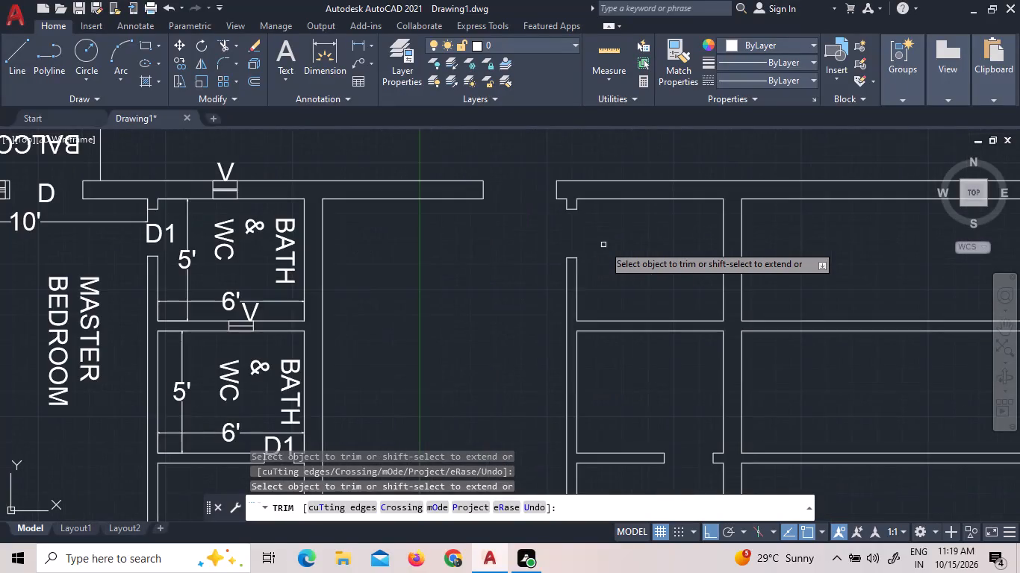
scroll(535, 250, down, 1)
right_click(532, 251)
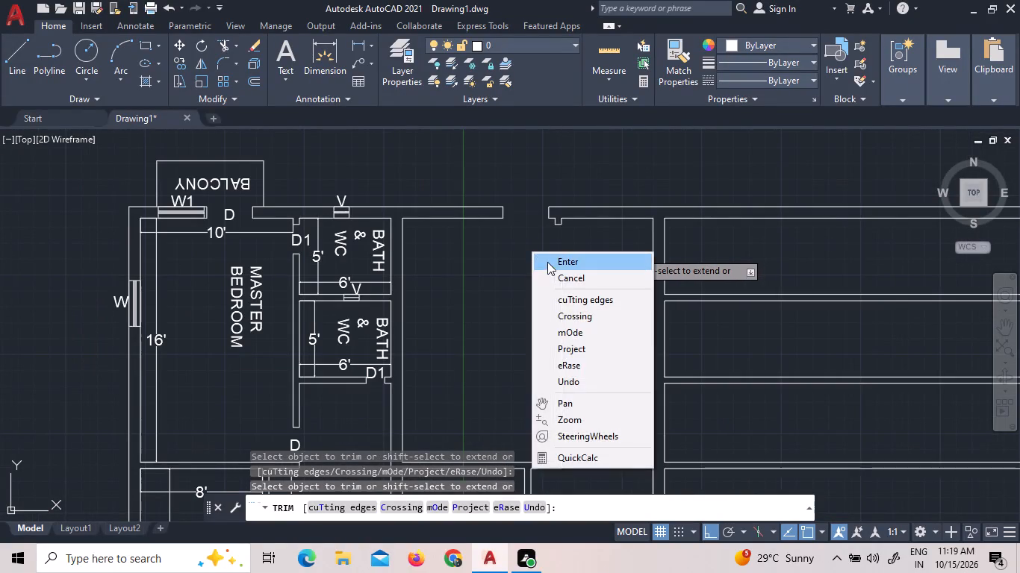
click(547, 262)
scroll(167, 210, up, 2)
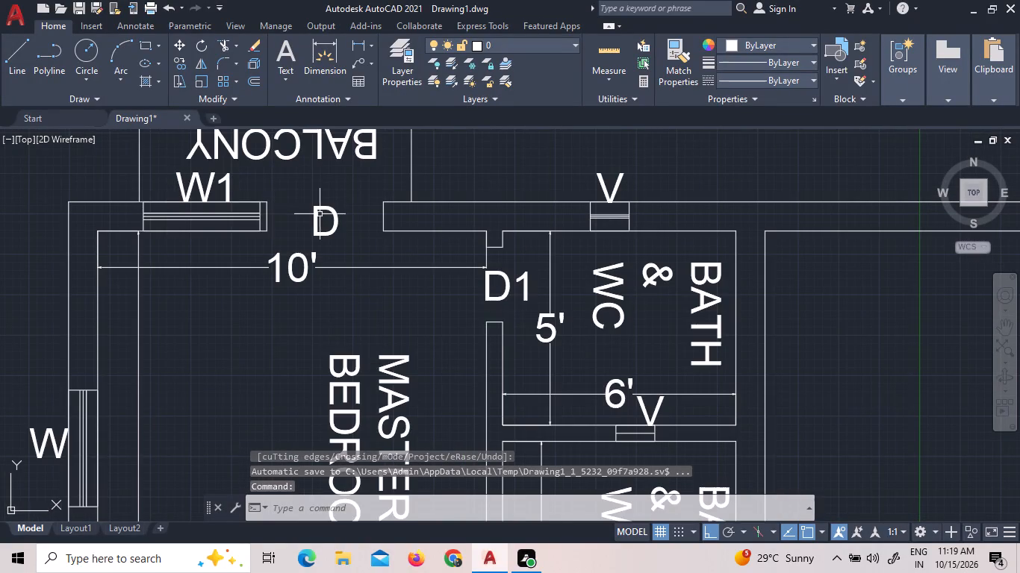
scroll(260, 221, up, 2)
click(266, 222)
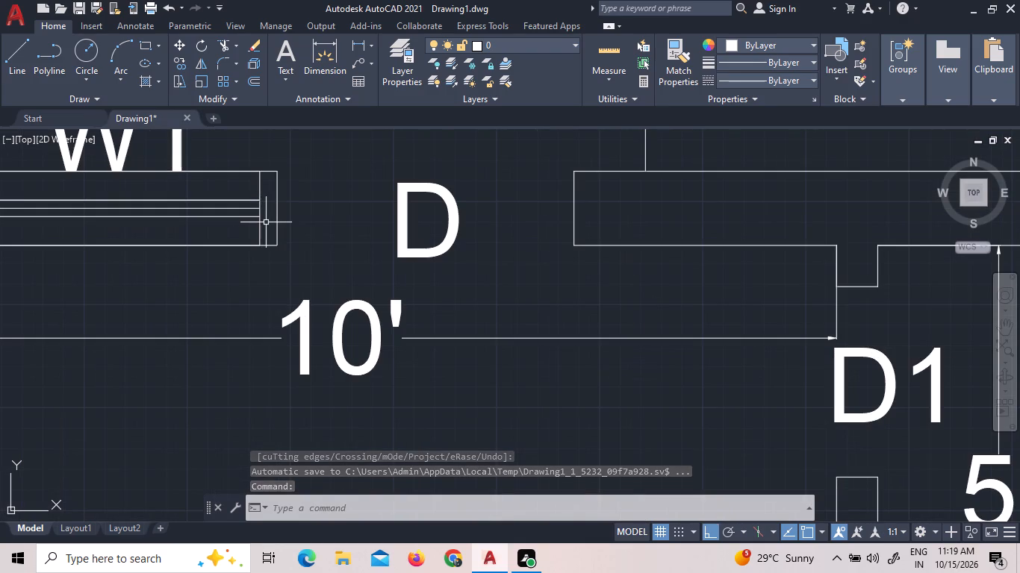
click(149, 198)
scroll(347, 229, down, 2)
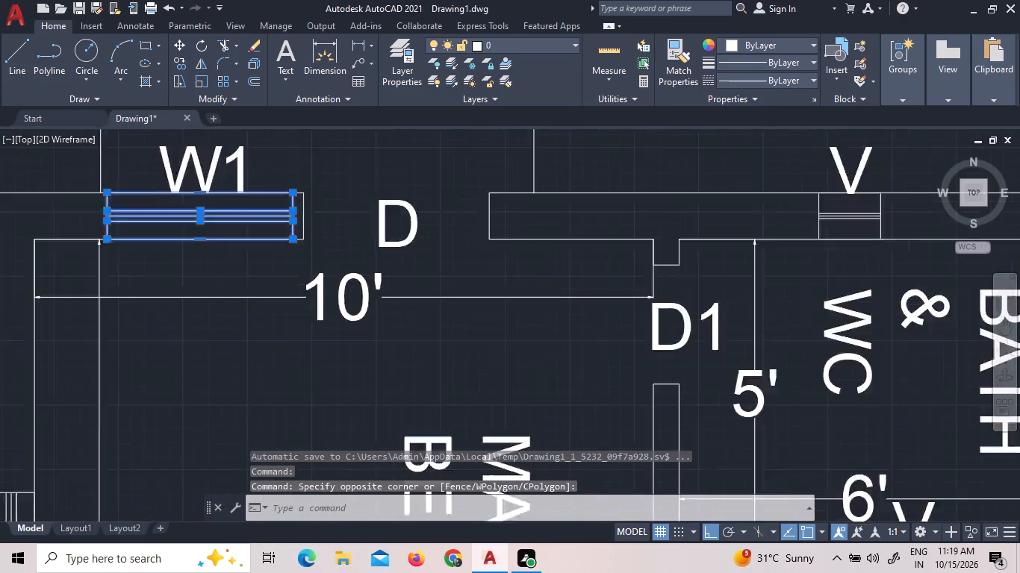
scroll(349, 230, down, 2)
scroll(529, 223, up, 3)
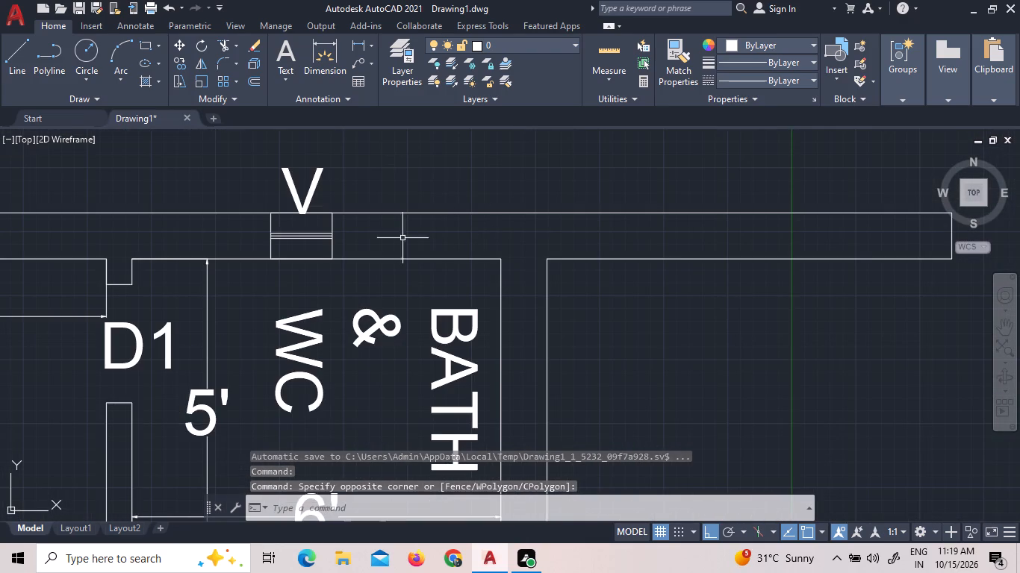
click(341, 245)
click(246, 225)
right_click(246, 225)
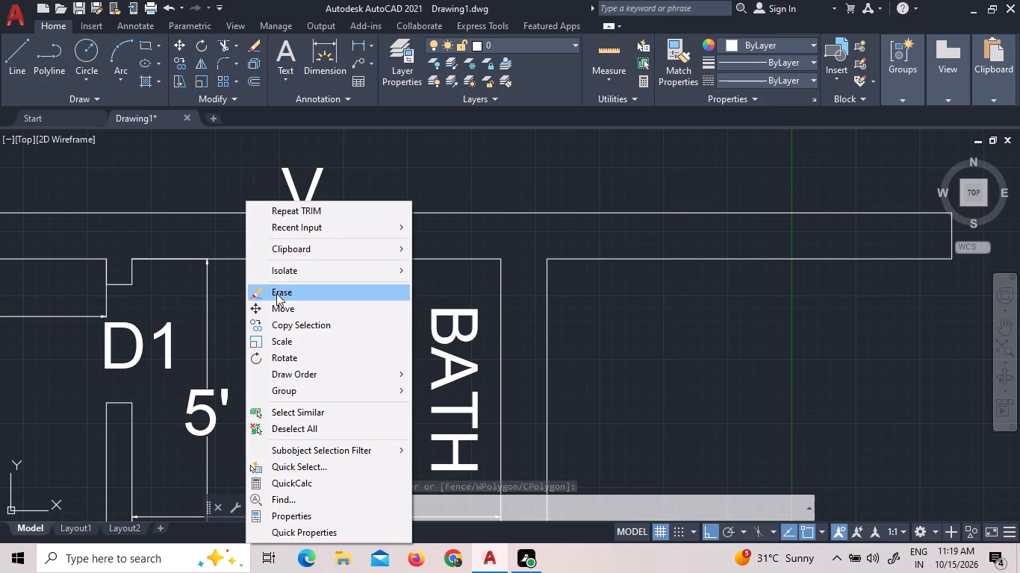
click(285, 319)
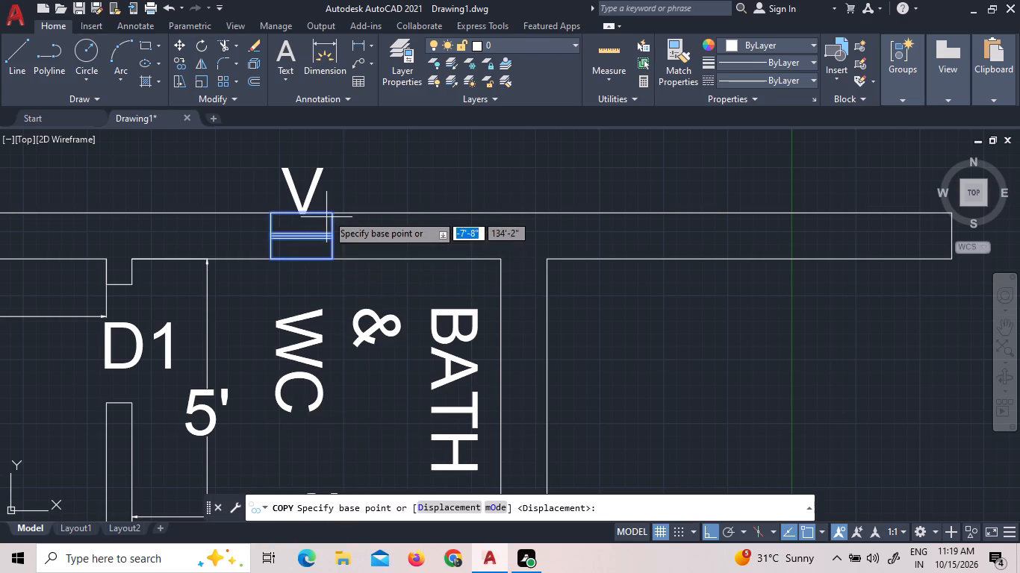
scroll(323, 242, up, 2)
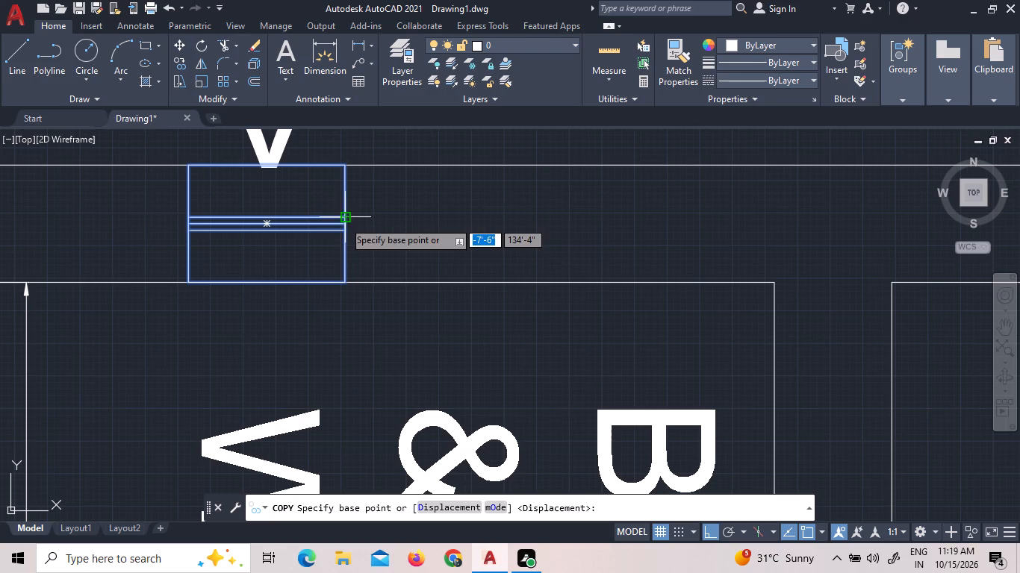
click(344, 226)
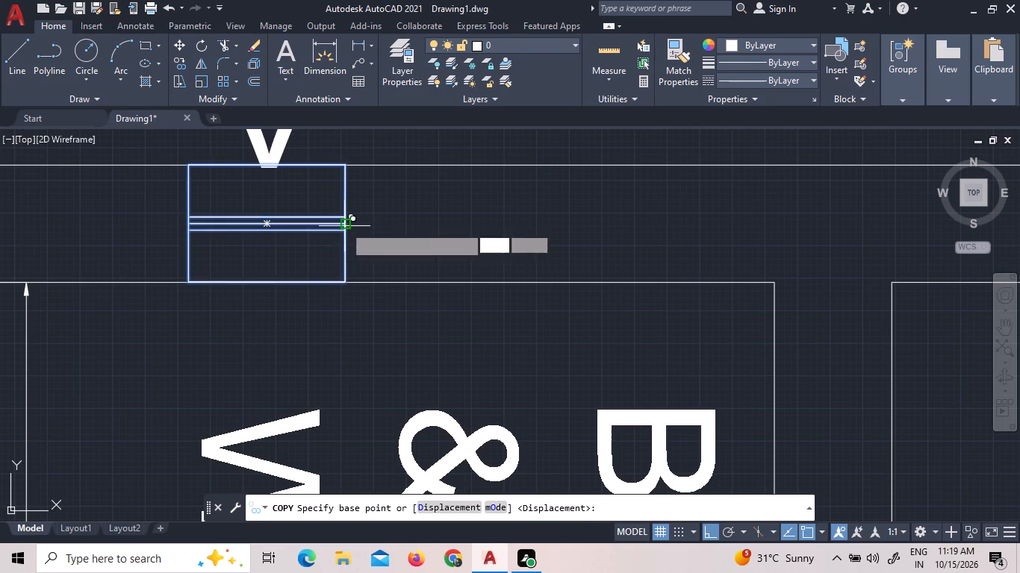
scroll(500, 253, down, 7)
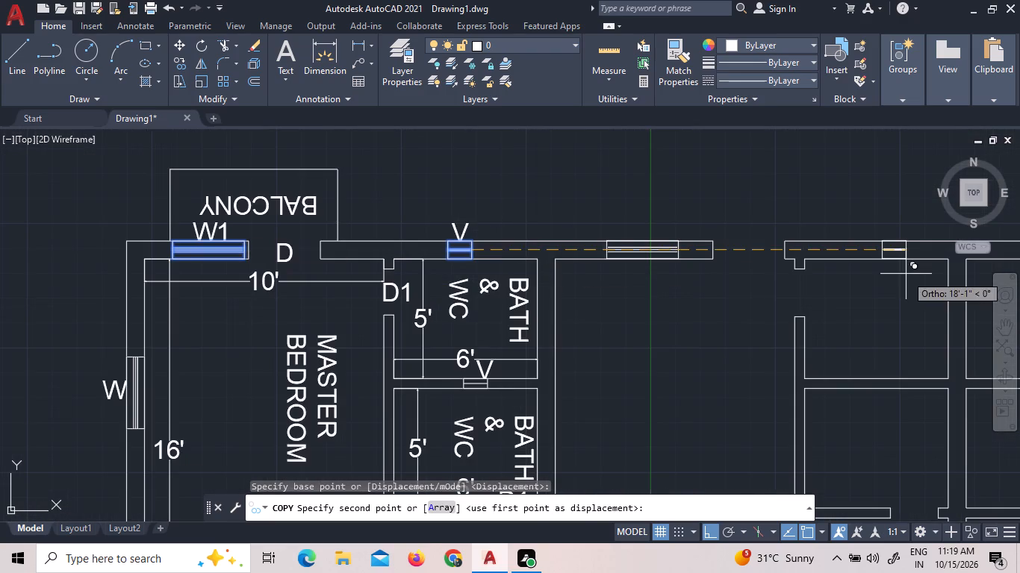
scroll(892, 281, down, 3)
scroll(895, 281, up, 3)
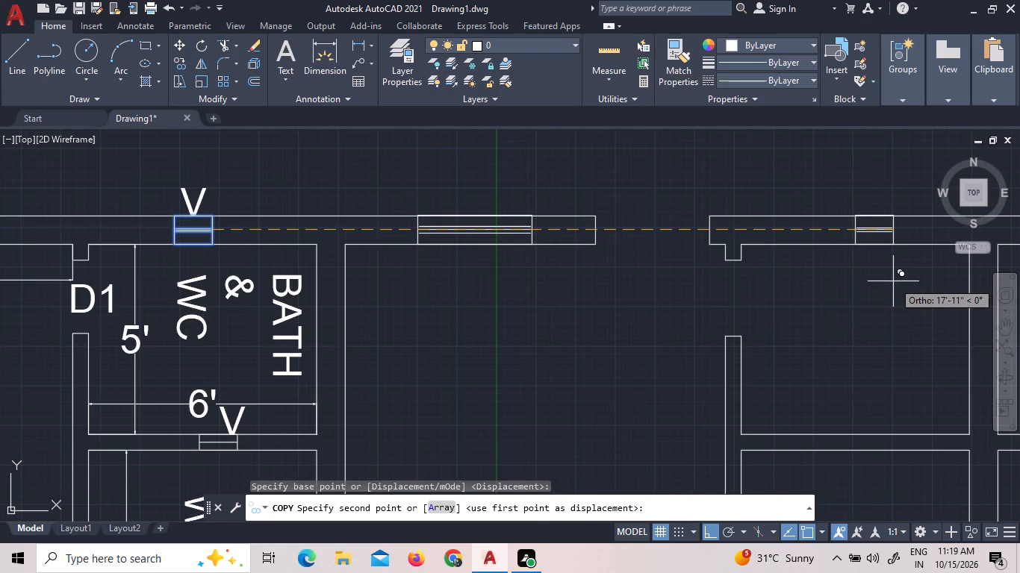
scroll(893, 281, up, 2)
scroll(891, 283, down, 1)
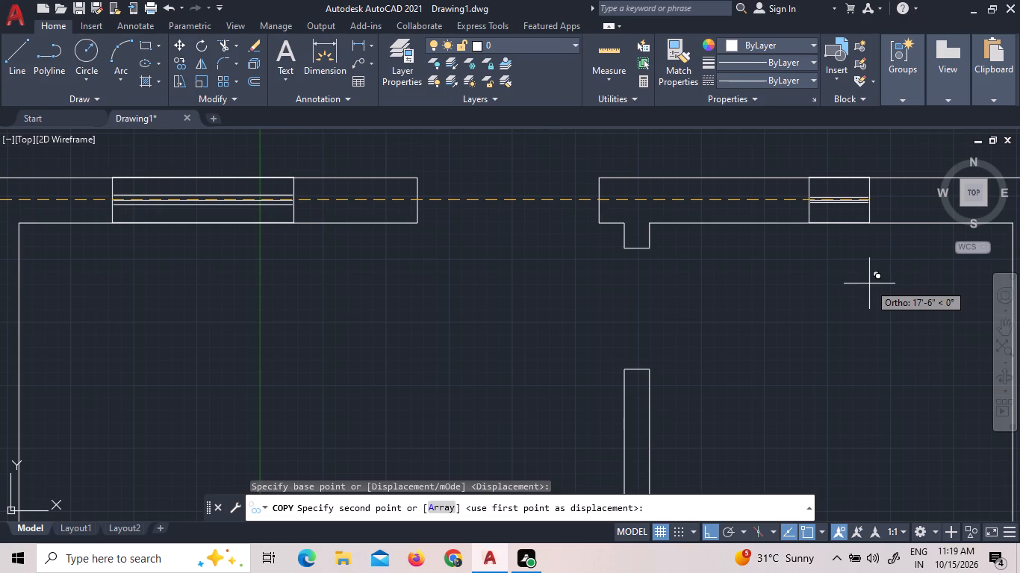
double_click(869, 284)
scroll(869, 284, down, 2)
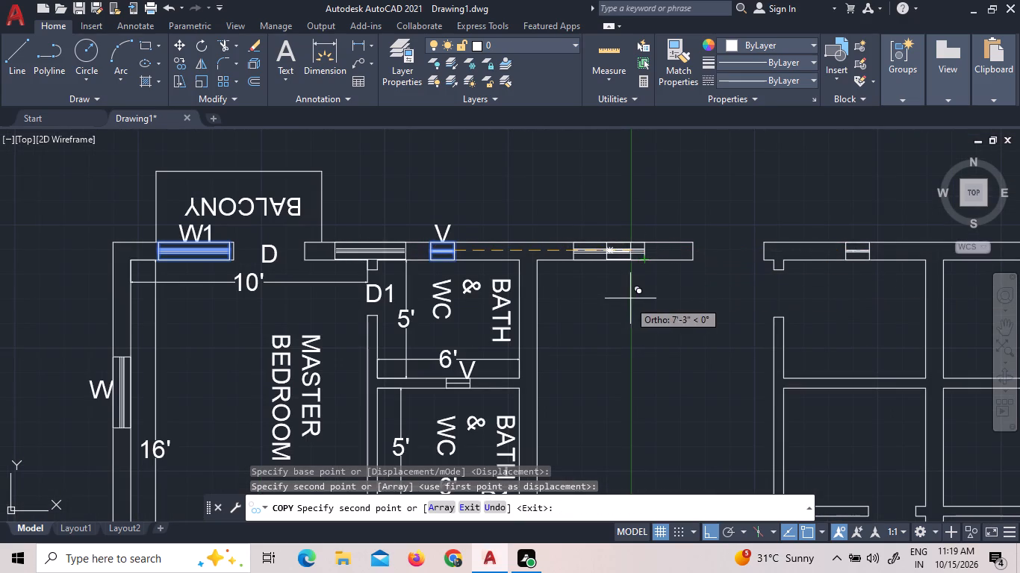
scroll(517, 193, down, 2)
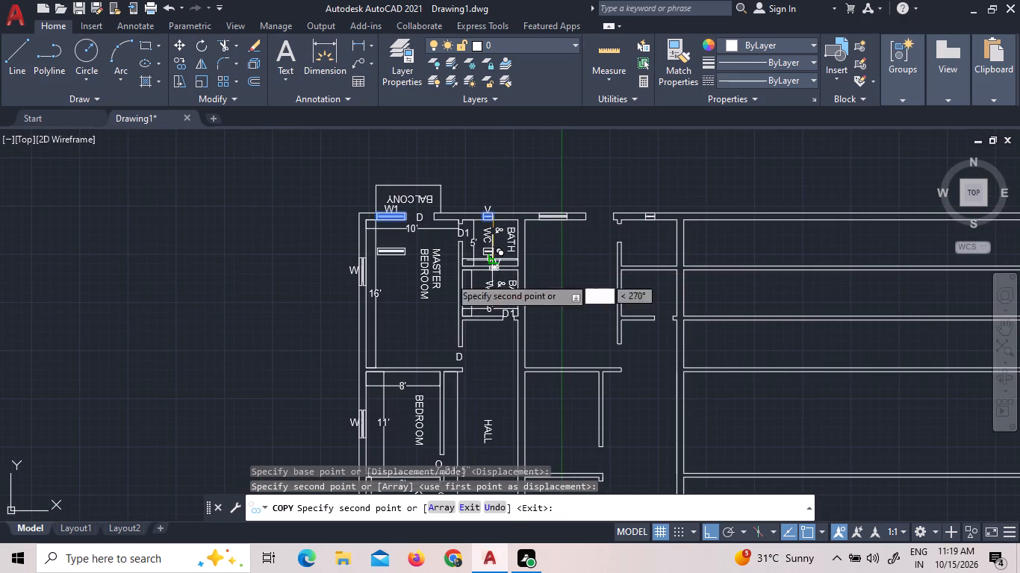
scroll(182, 293, down, 1)
right_click(182, 293)
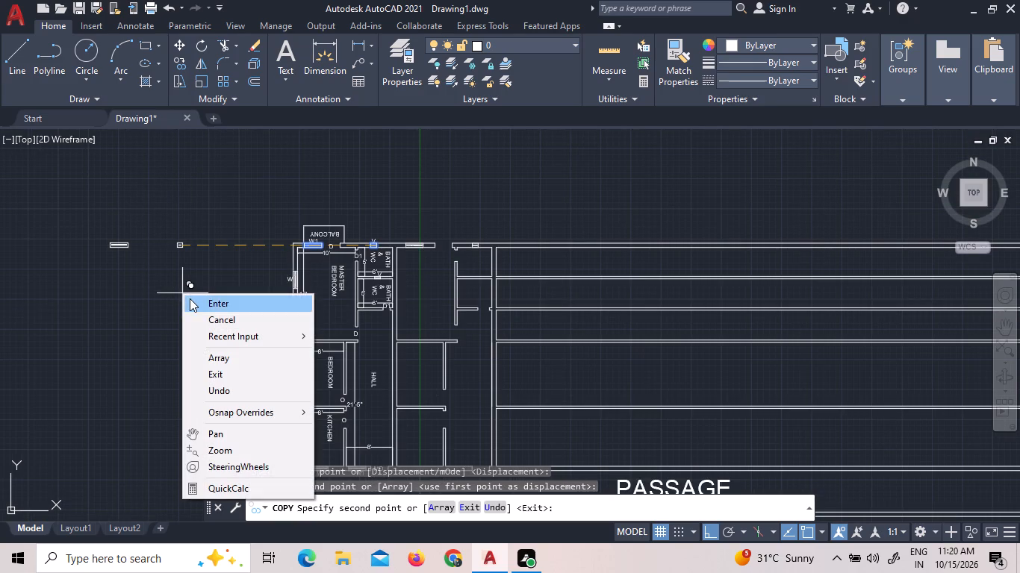
click(190, 298)
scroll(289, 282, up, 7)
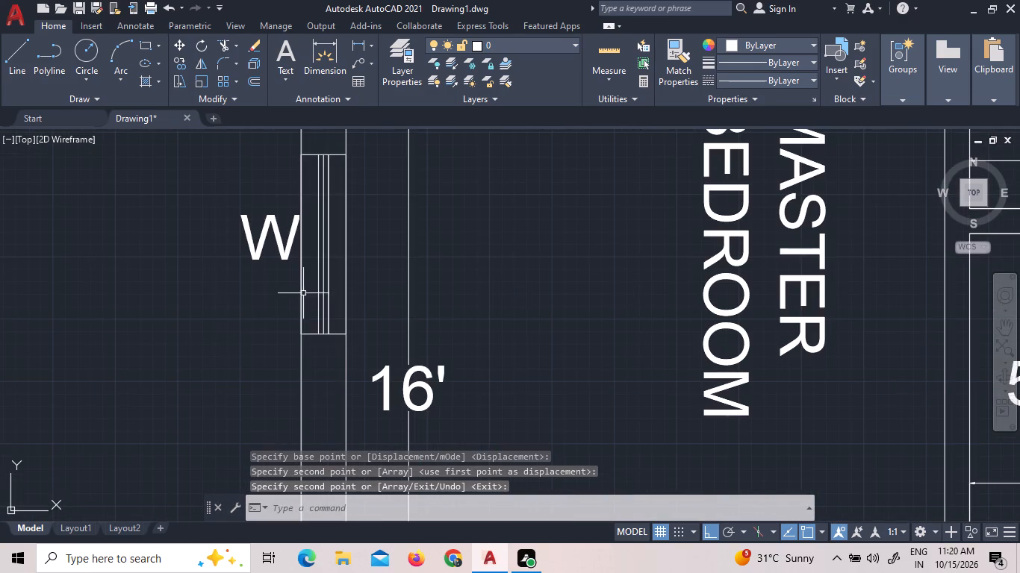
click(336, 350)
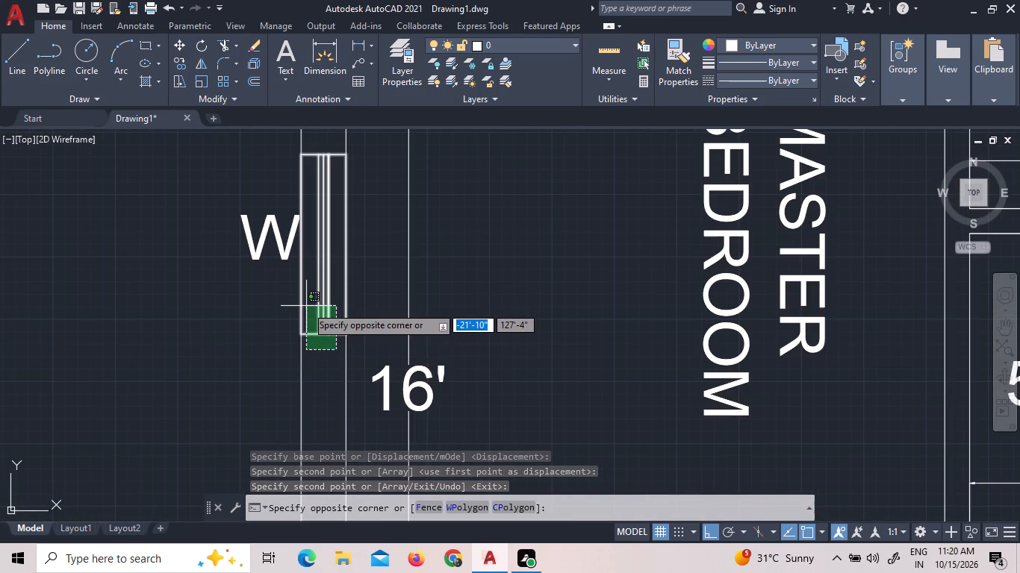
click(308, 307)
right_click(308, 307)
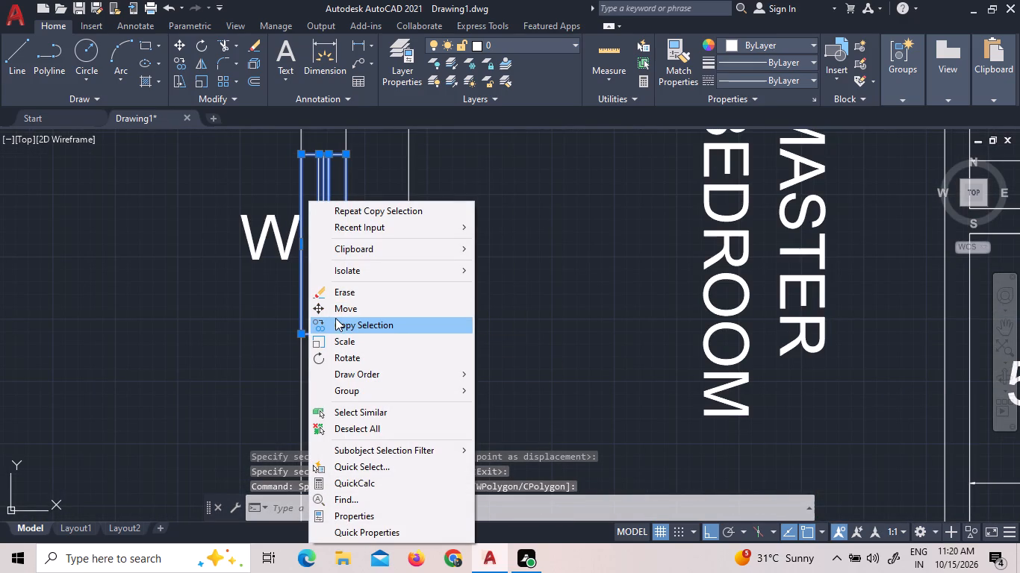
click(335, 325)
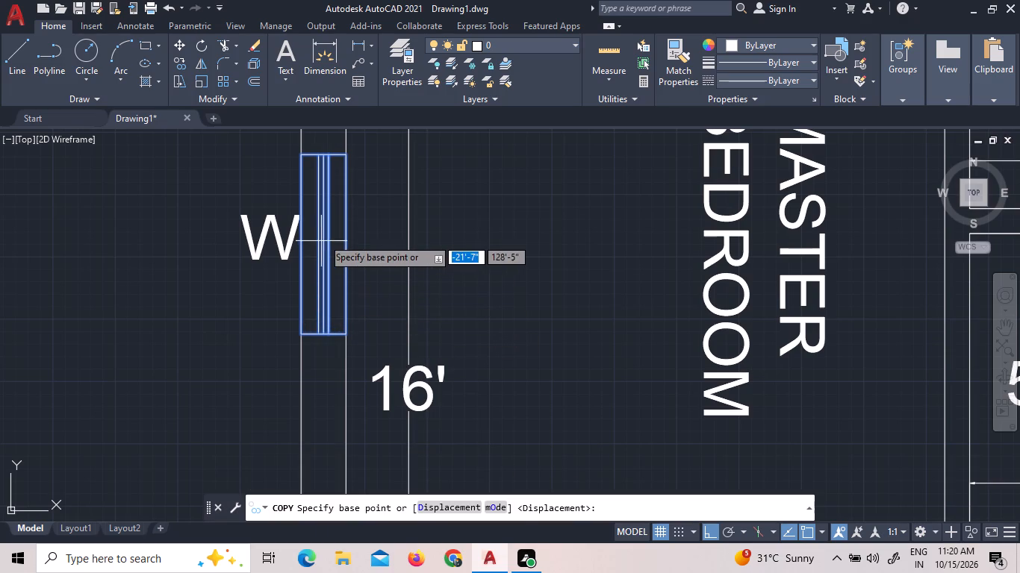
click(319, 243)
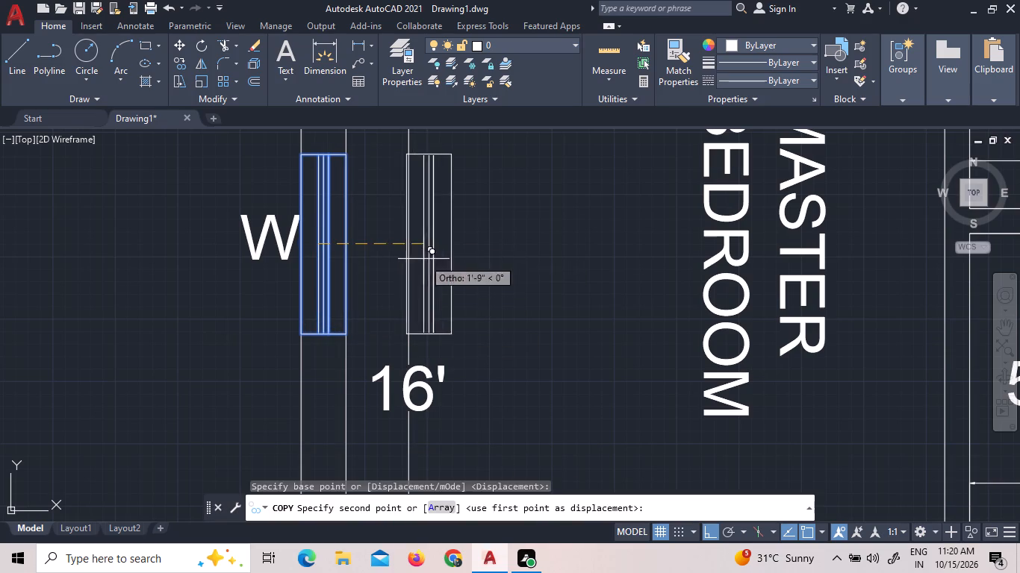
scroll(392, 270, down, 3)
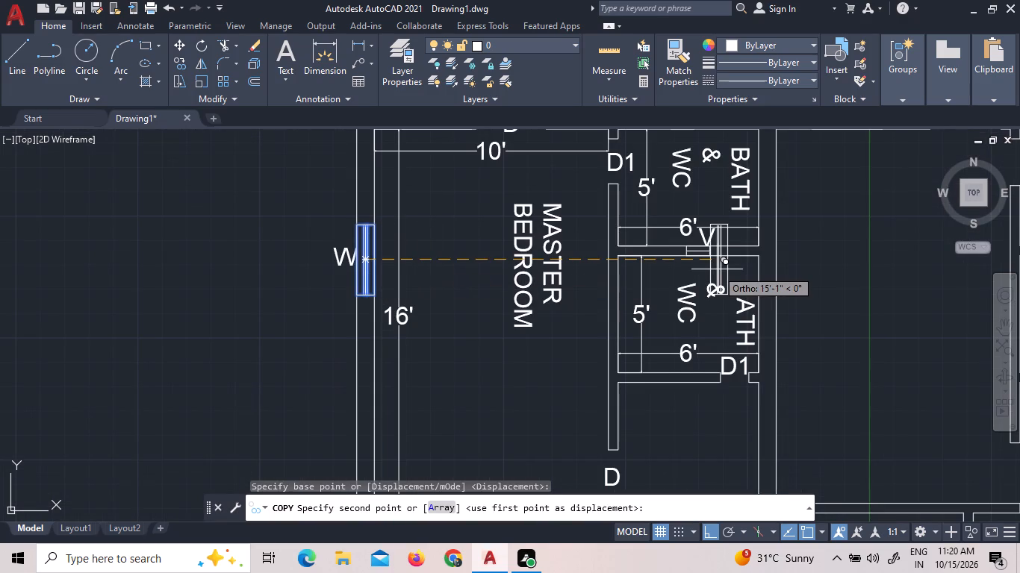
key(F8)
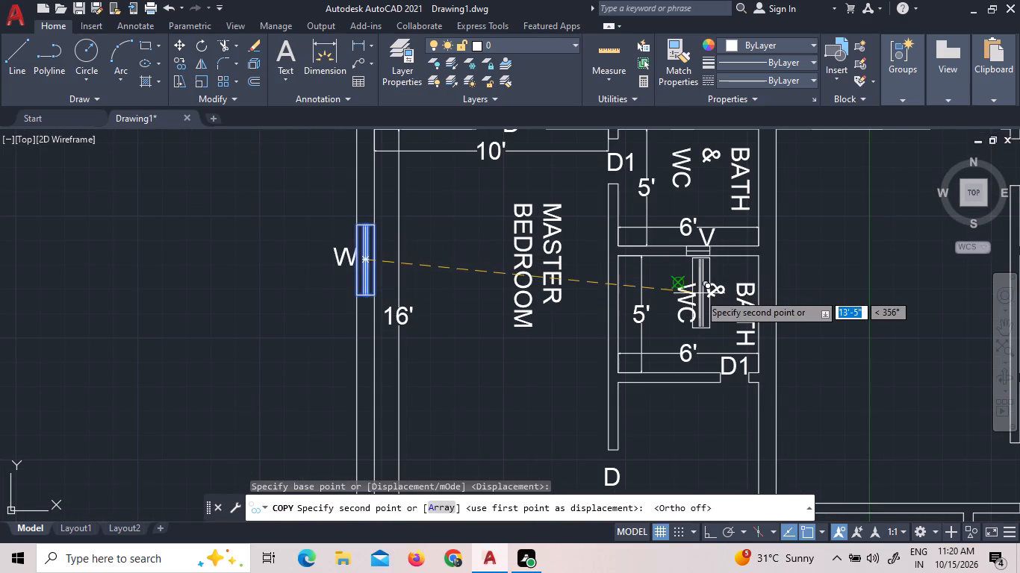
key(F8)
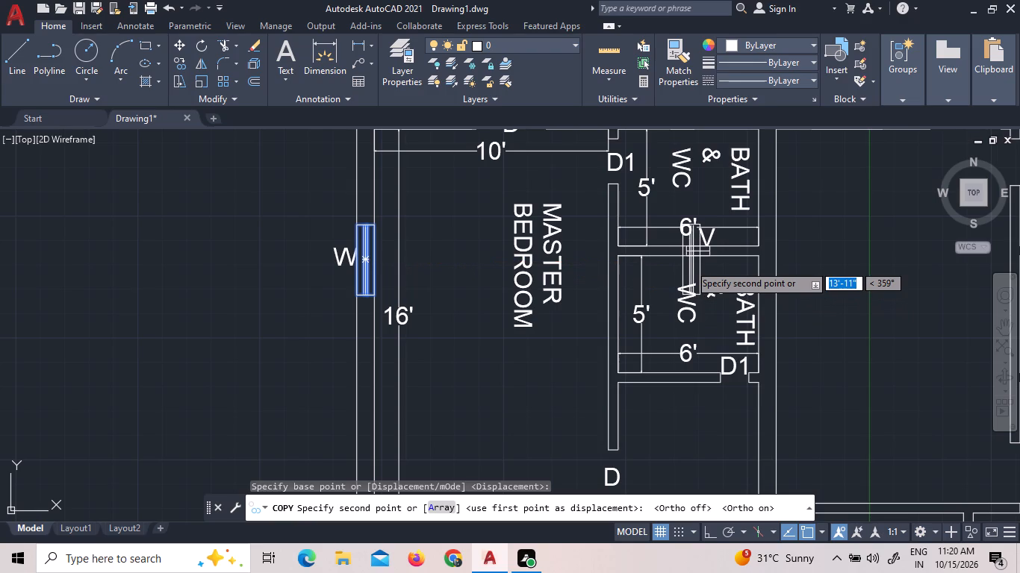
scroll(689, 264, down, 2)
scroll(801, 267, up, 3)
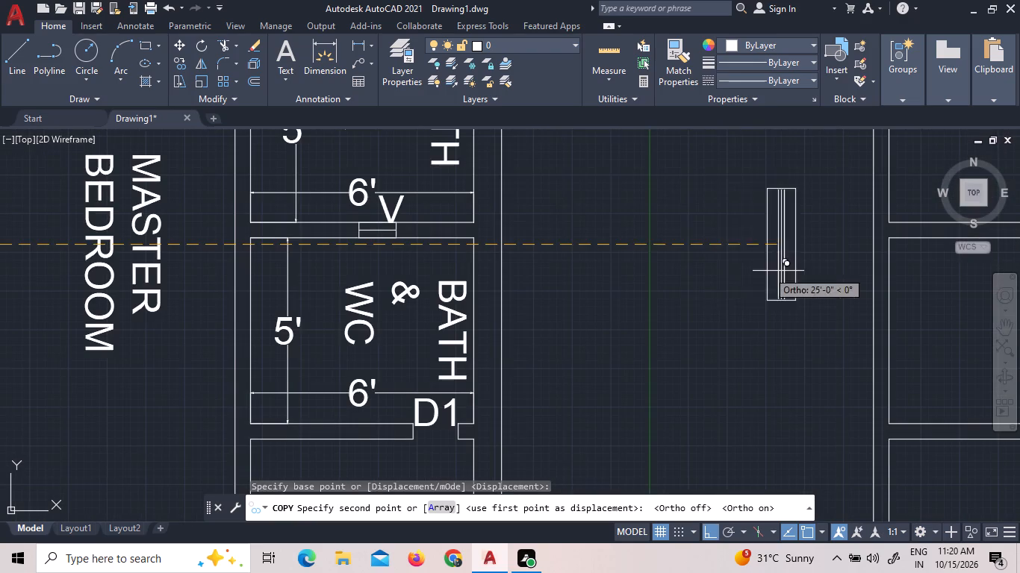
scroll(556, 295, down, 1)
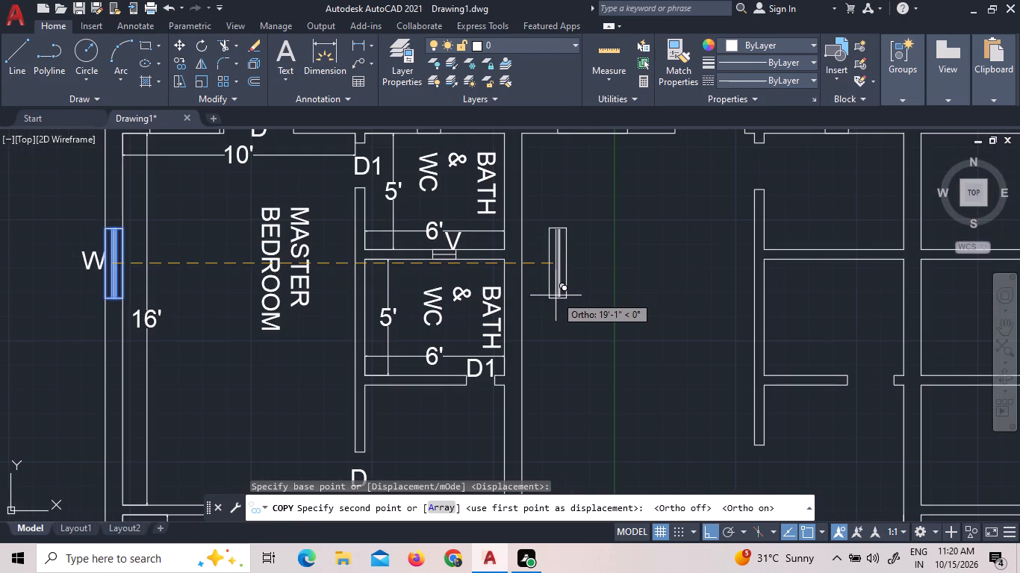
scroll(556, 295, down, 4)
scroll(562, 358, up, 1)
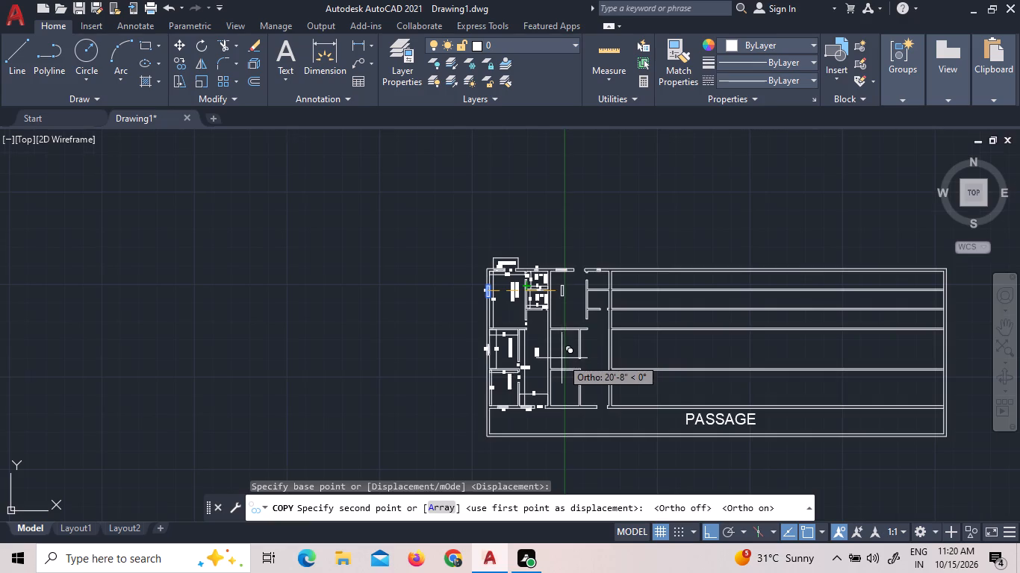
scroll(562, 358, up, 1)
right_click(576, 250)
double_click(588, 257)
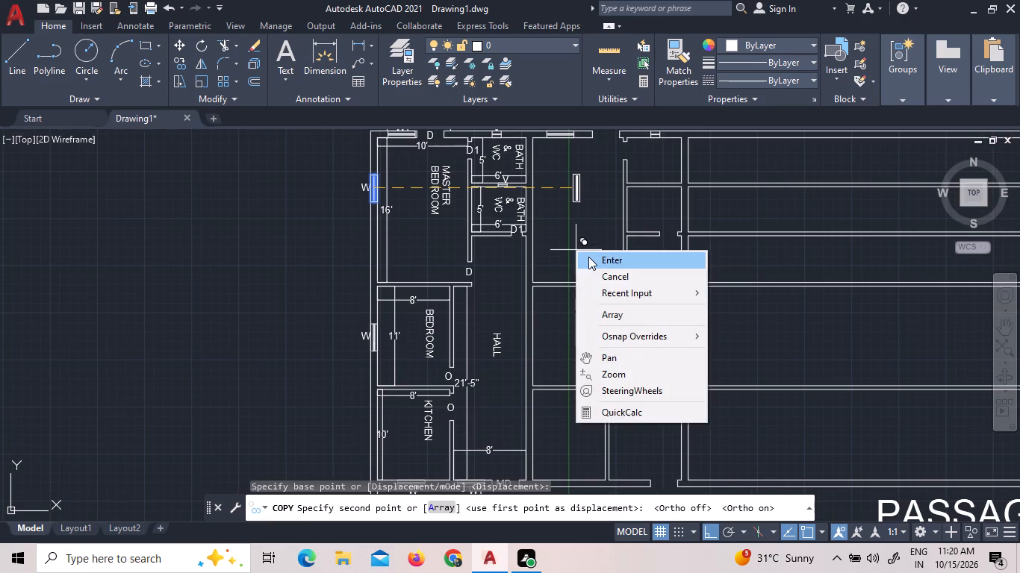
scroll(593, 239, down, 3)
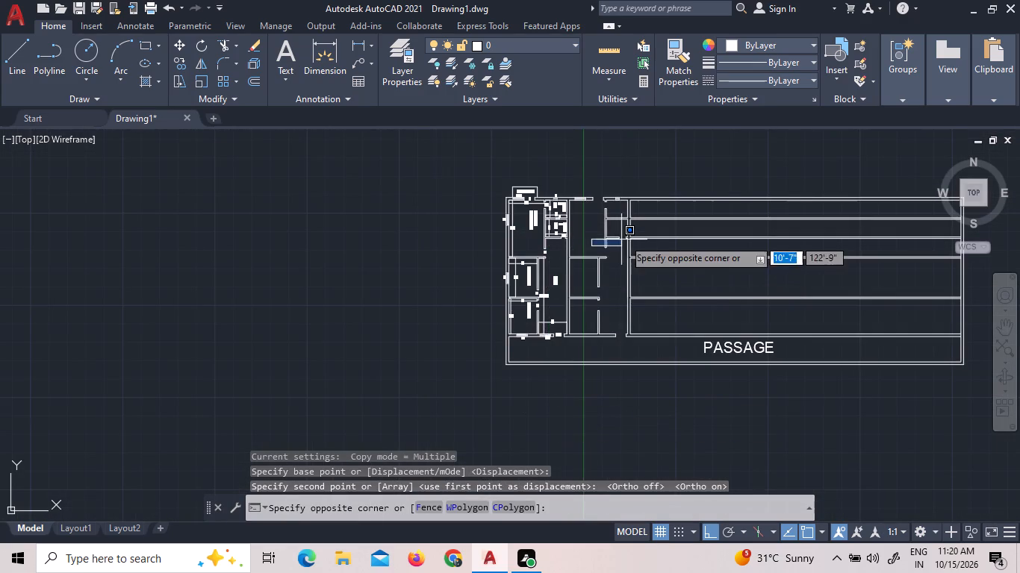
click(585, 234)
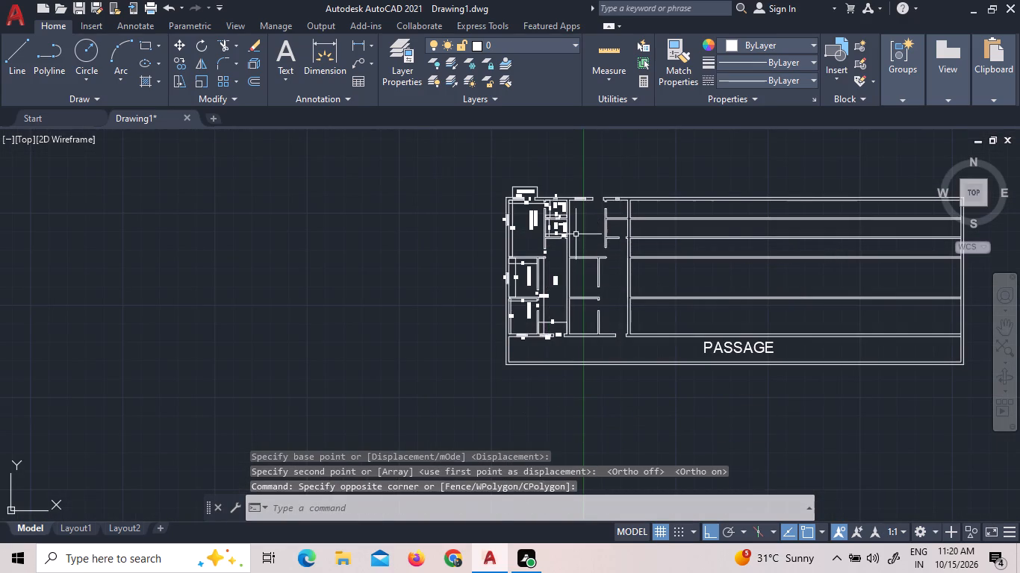
Copy the first unit's W and W1 window symbols about 17'-3" east along the passage-side wall into the new unit.
scroll(576, 234, up, 3)
scroll(582, 255, down, 3)
scroll(621, 361, up, 3)
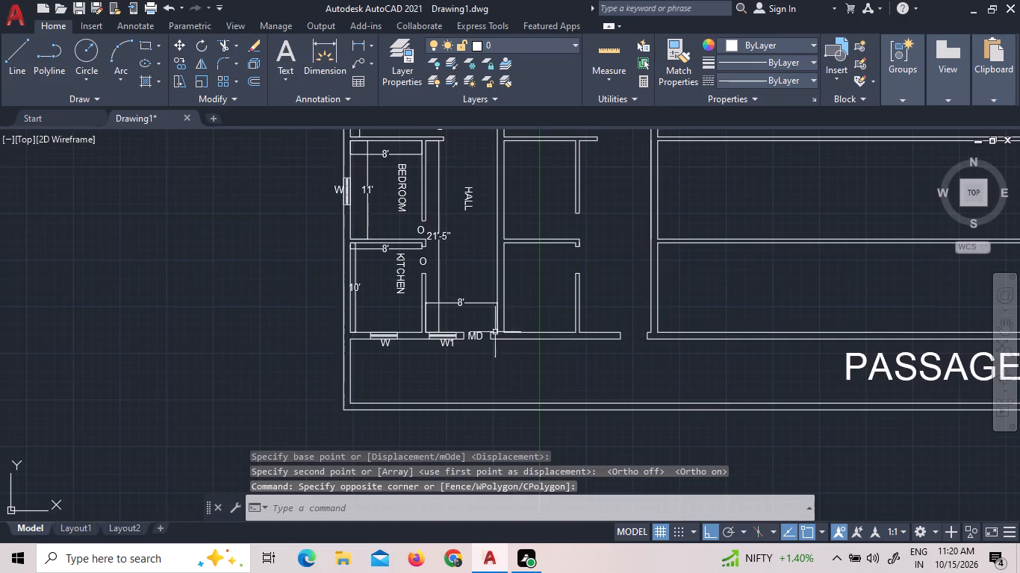
scroll(453, 336, up, 2)
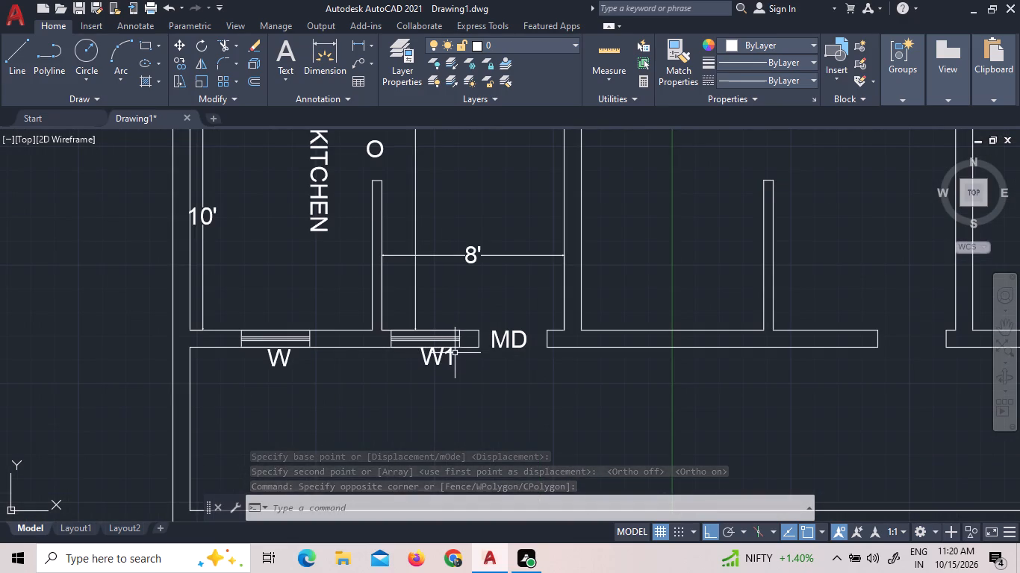
scroll(455, 353, up, 1)
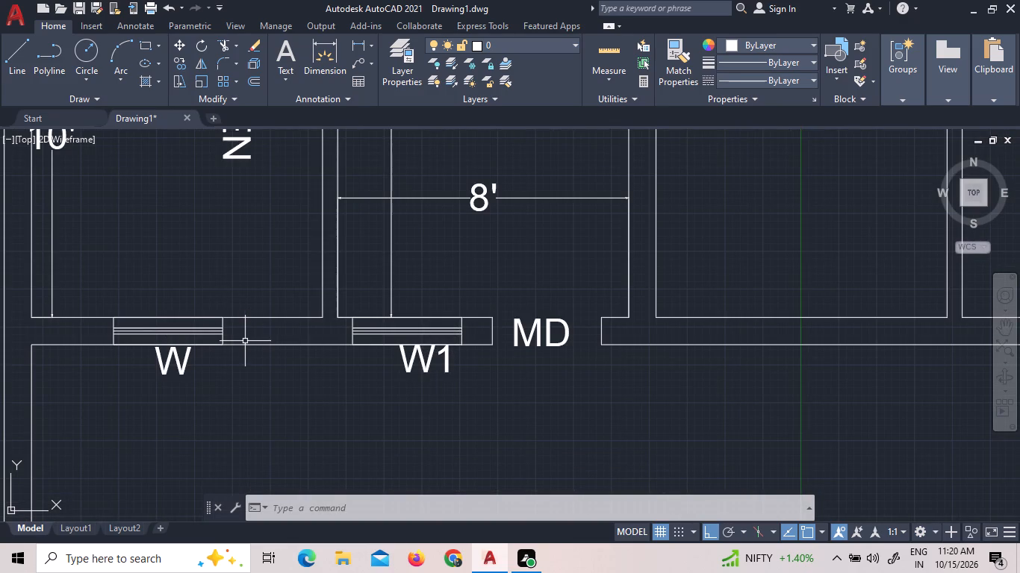
scroll(245, 341, up, 2)
click(234, 341)
click(142, 307)
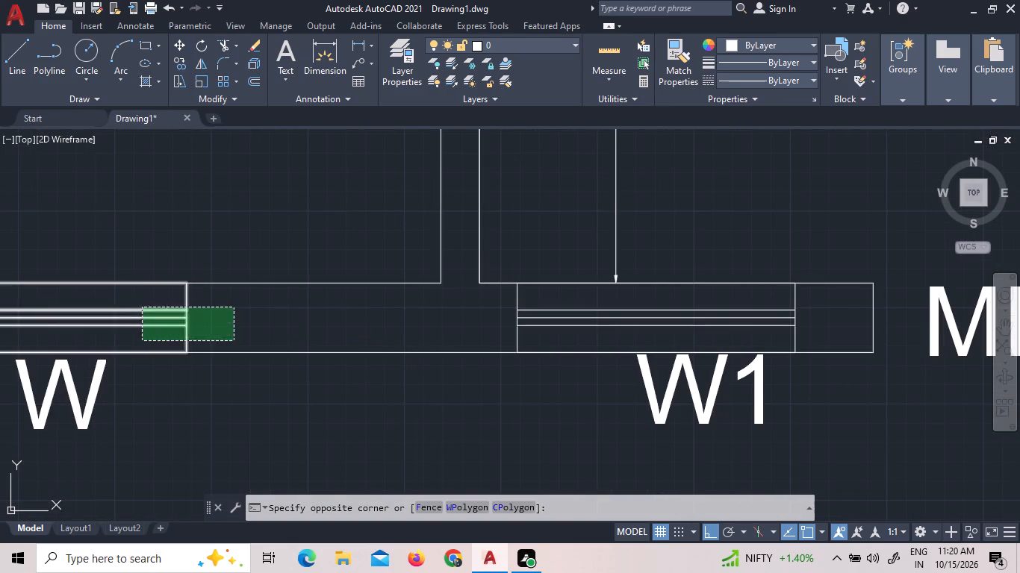
click(810, 331)
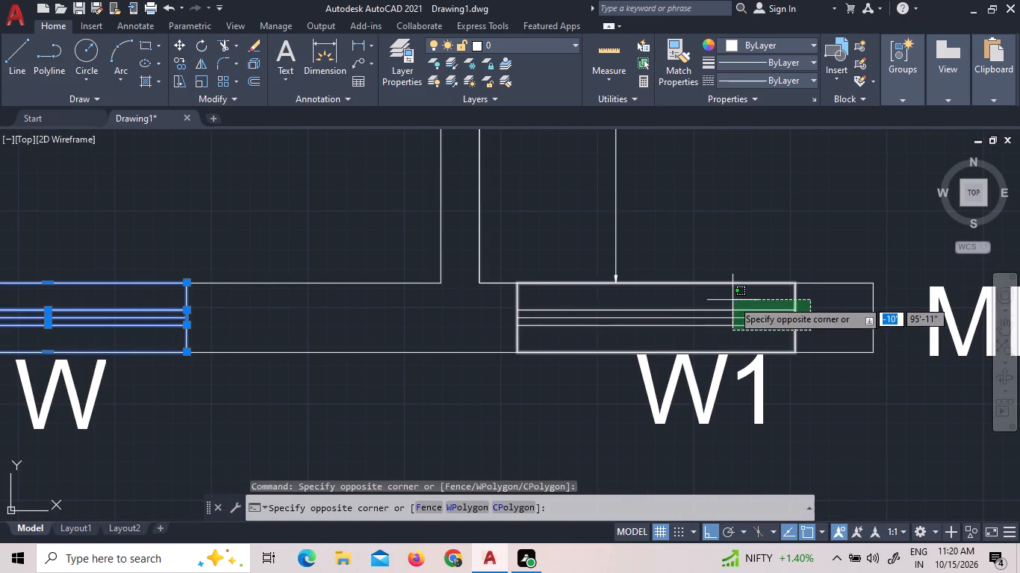
click(733, 300)
right_click(733, 300)
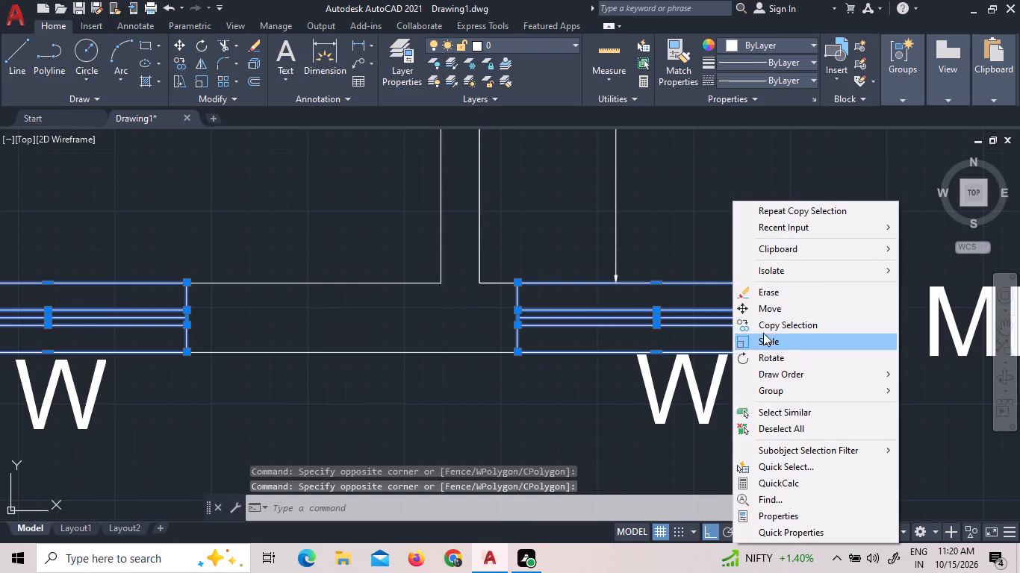
click(763, 331)
click(763, 331)
scroll(656, 303, down, 3)
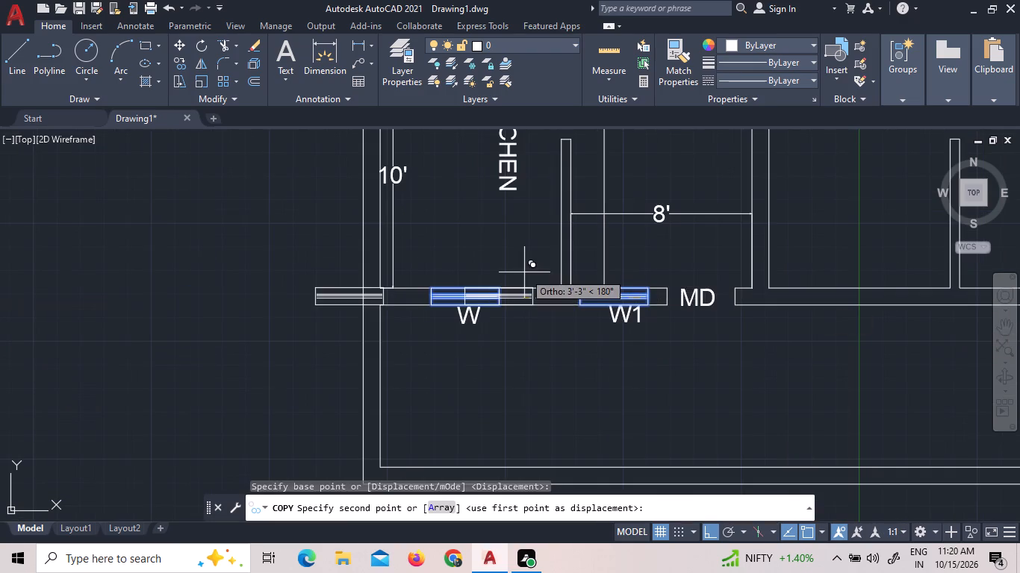
scroll(942, 286, down, 3)
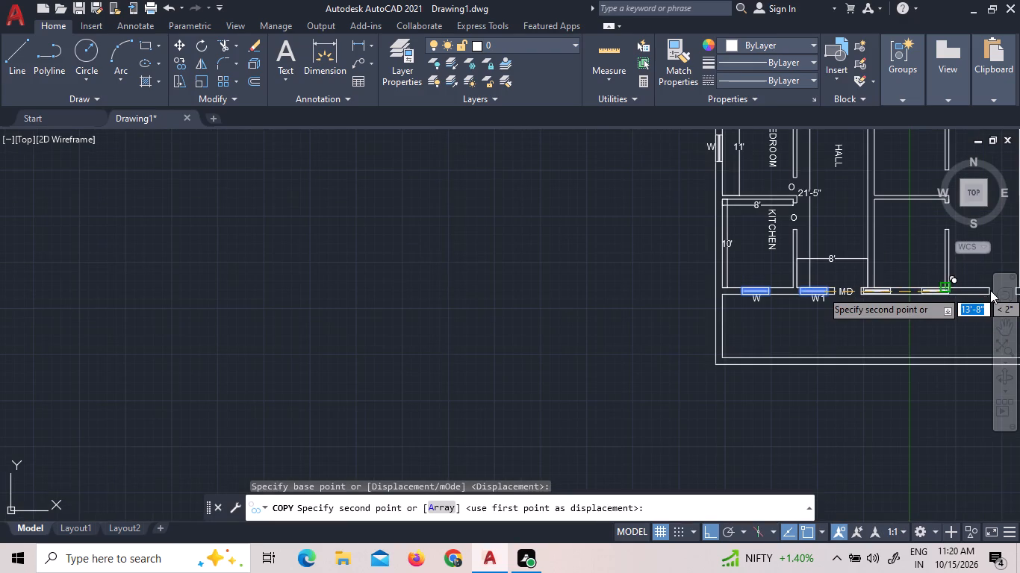
scroll(1019, 290, up, 1)
middle_drag(863, 304, 615, 275)
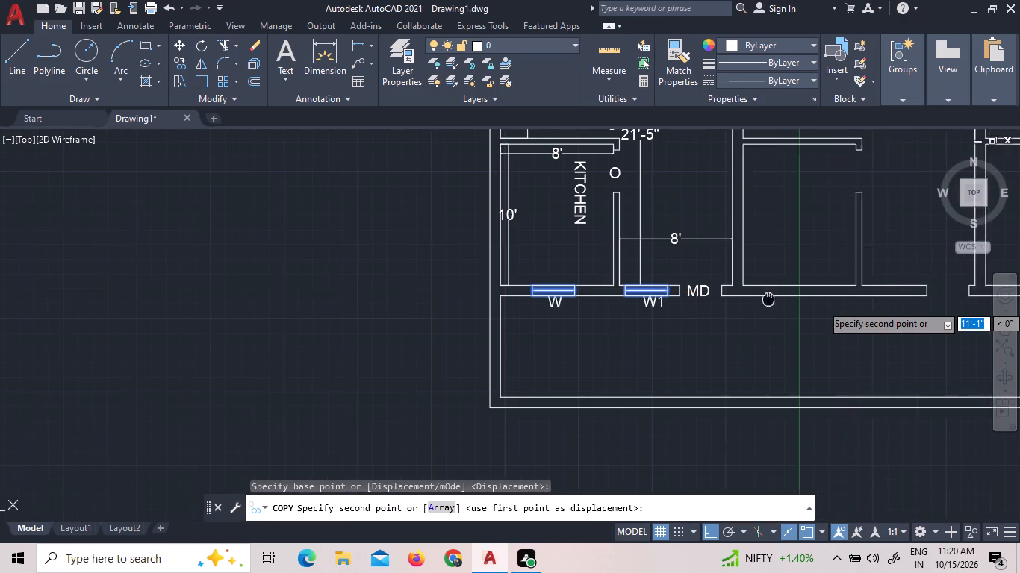
middle_drag(615, 275, 377, 275)
scroll(432, 260, up, 3)
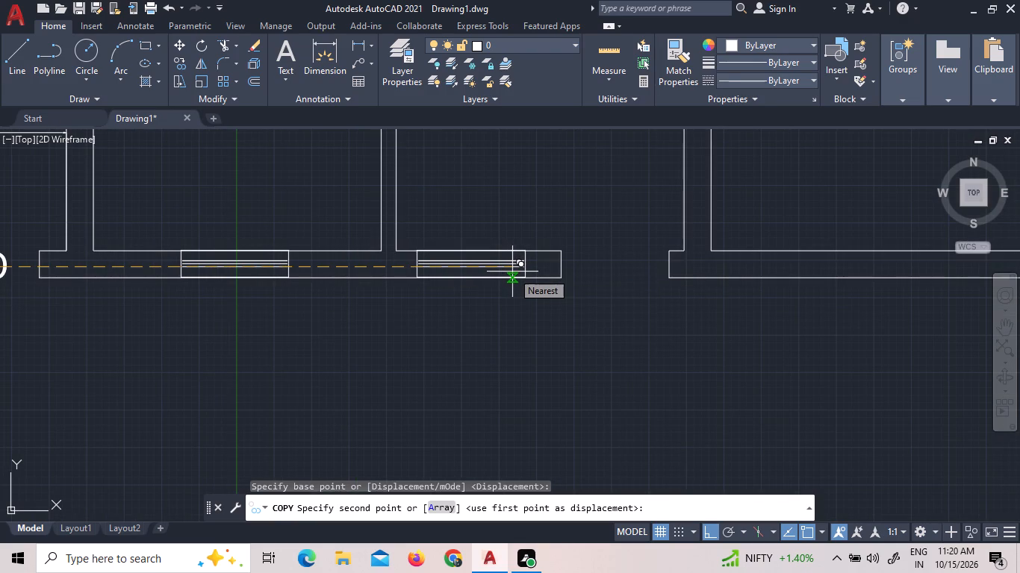
scroll(512, 272, up, 2)
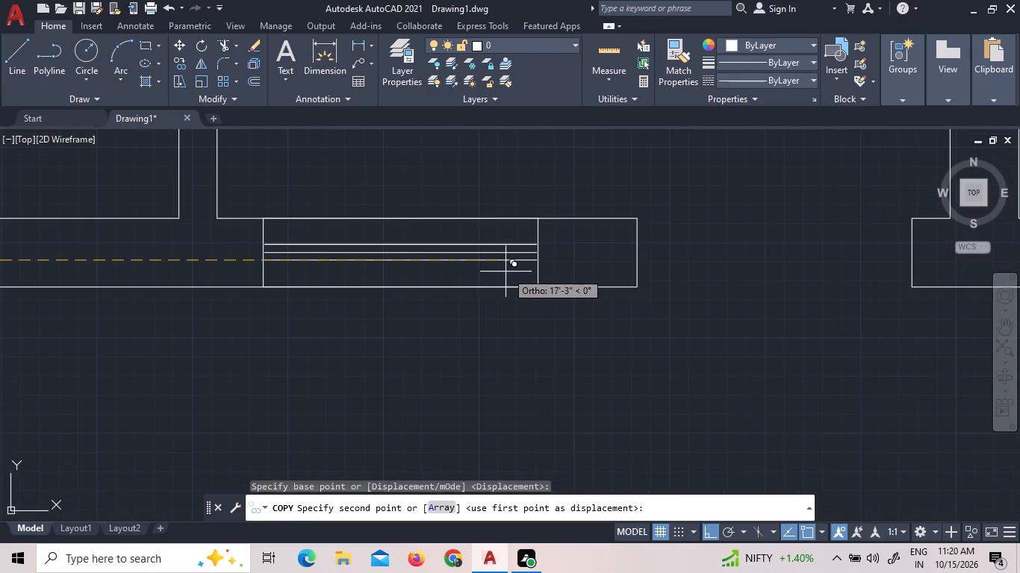
click(506, 272)
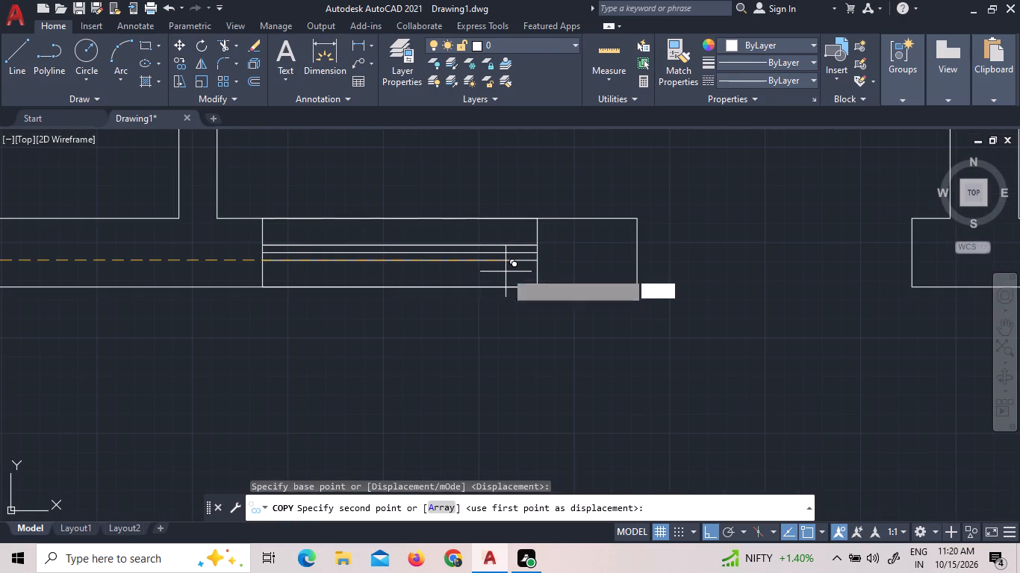
scroll(514, 290, down, 7)
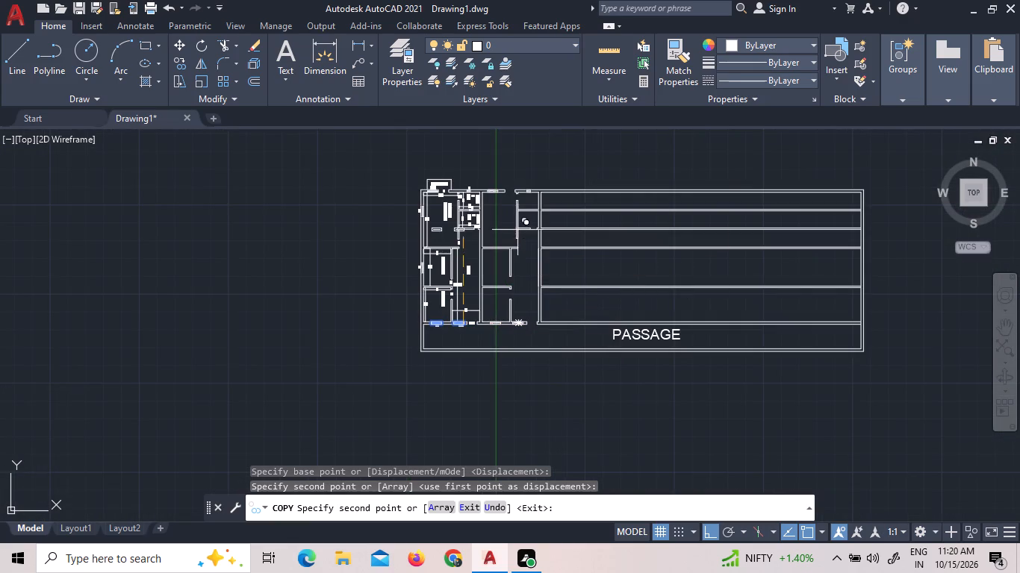
scroll(529, 154, up, 2)
right_click(534, 190)
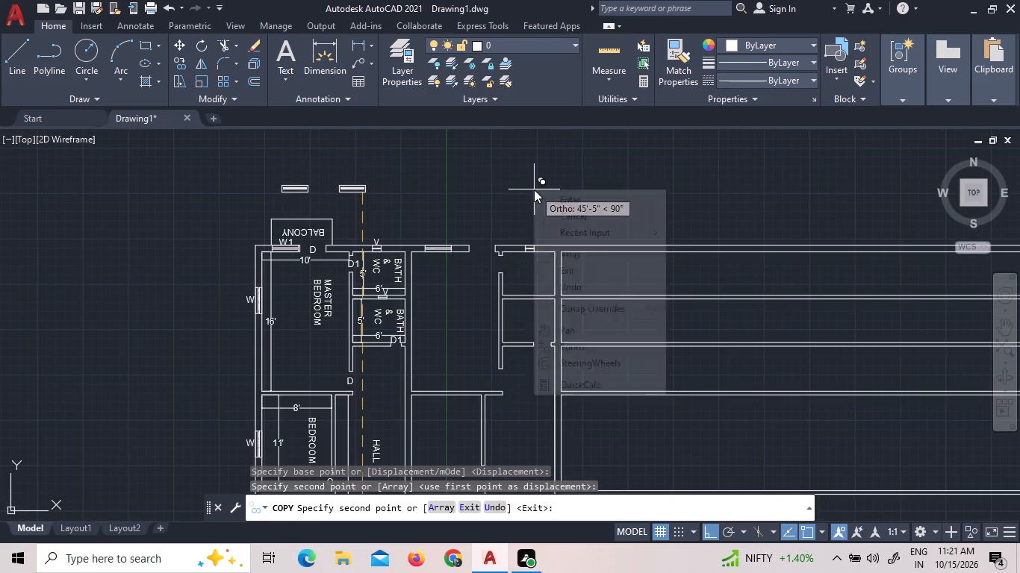
click(548, 198)
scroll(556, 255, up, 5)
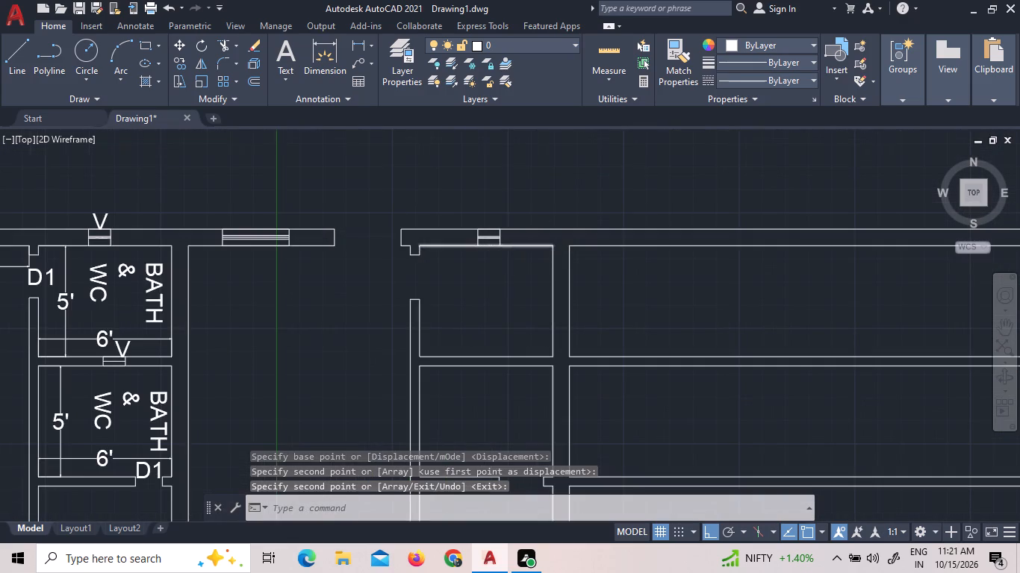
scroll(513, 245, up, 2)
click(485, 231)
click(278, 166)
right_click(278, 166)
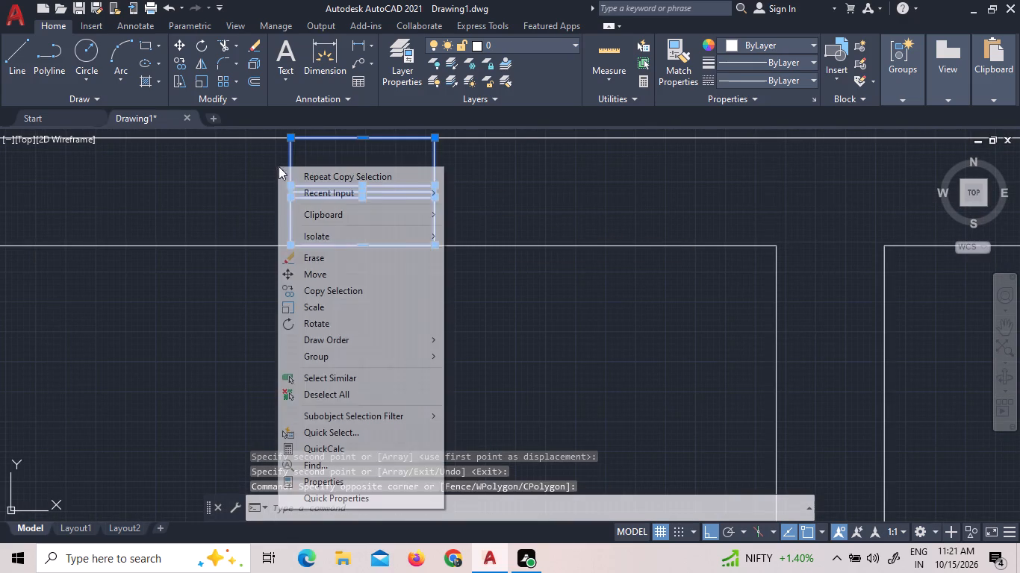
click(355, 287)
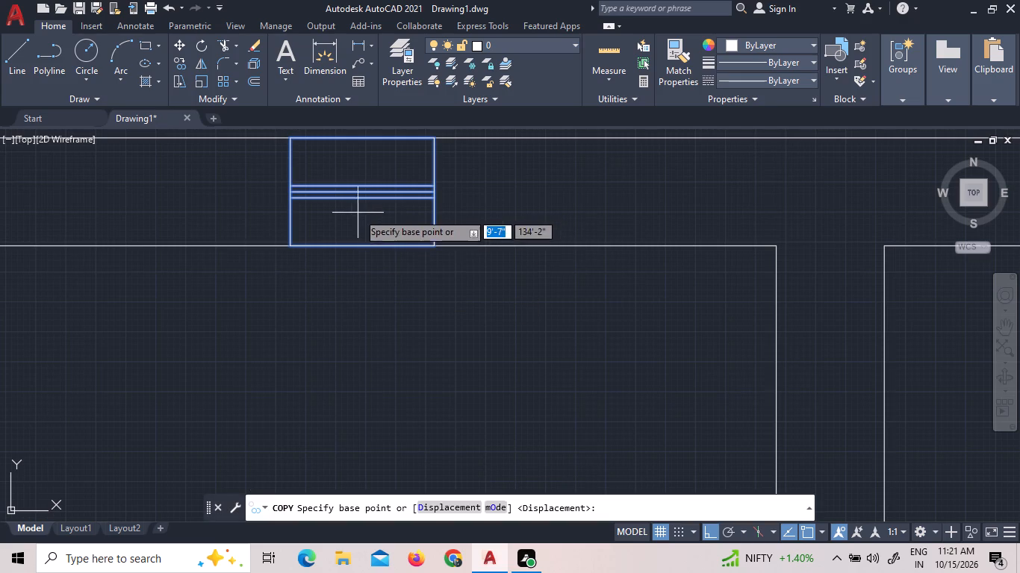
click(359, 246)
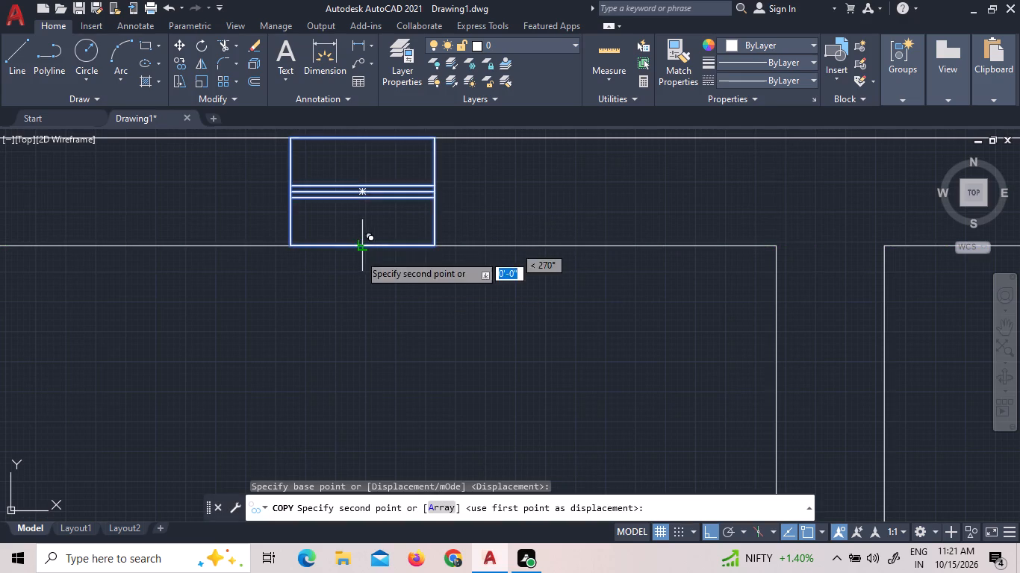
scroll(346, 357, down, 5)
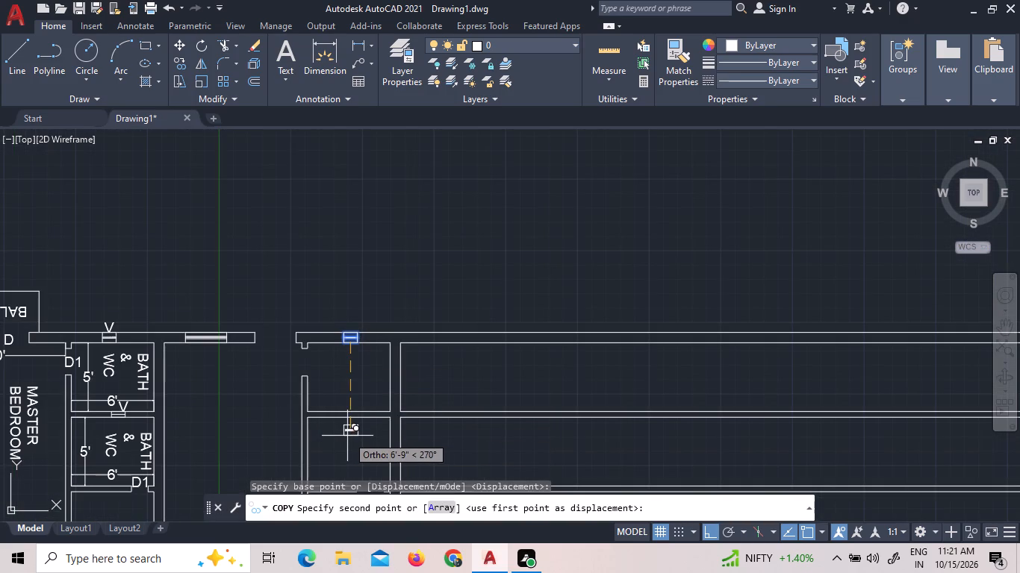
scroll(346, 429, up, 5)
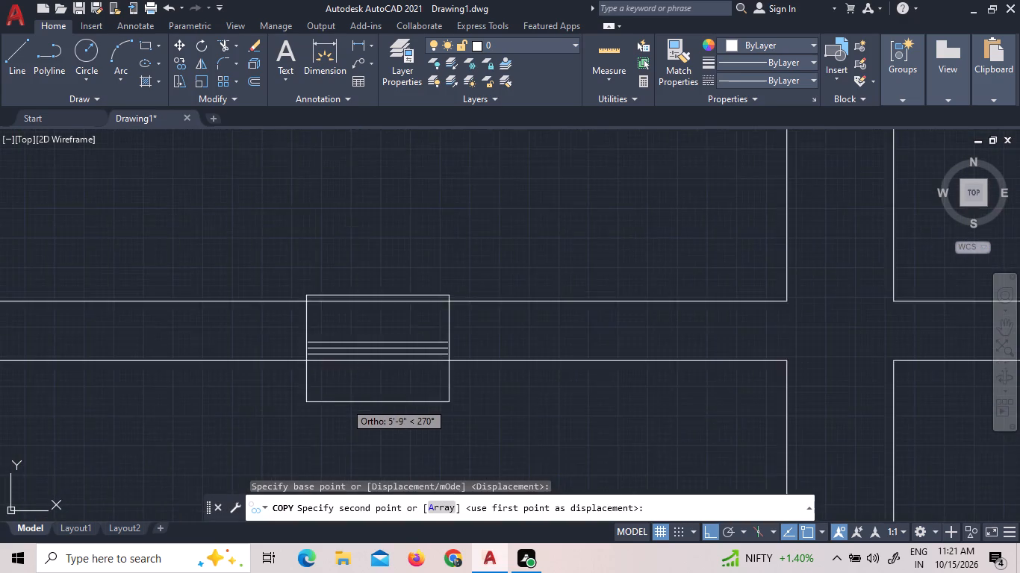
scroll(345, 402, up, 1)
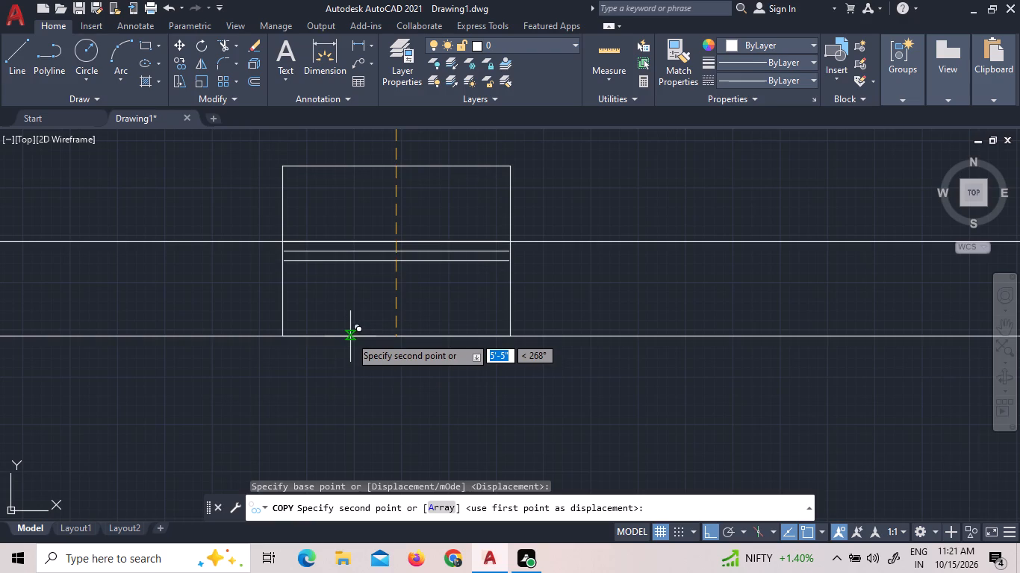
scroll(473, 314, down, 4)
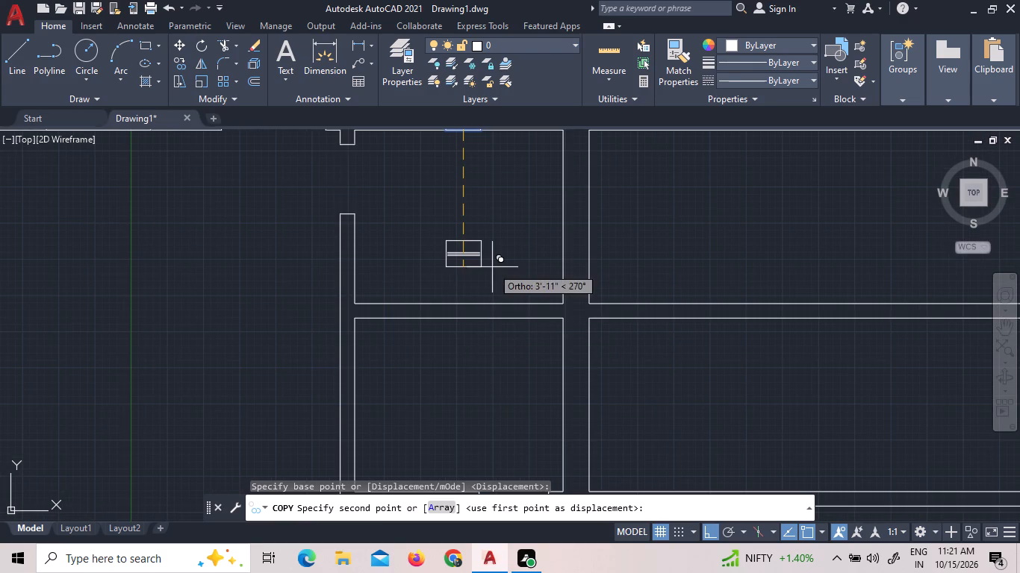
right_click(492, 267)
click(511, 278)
Copy the V ventilator symbol between the first unit's two baths about 16'-10" east into the new unit's bath partition wall.
scroll(513, 279, down, 3)
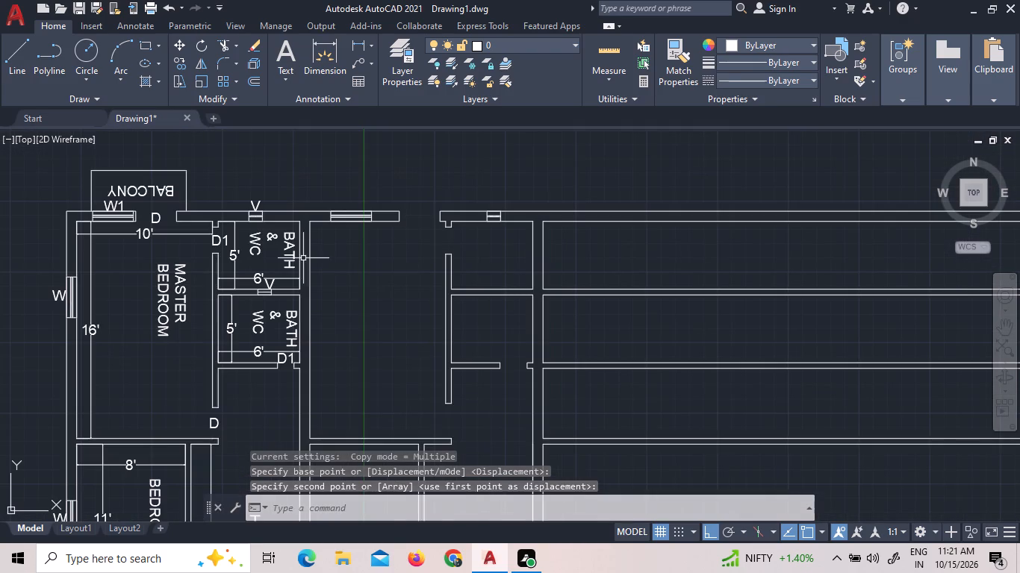
scroll(240, 298, up, 5)
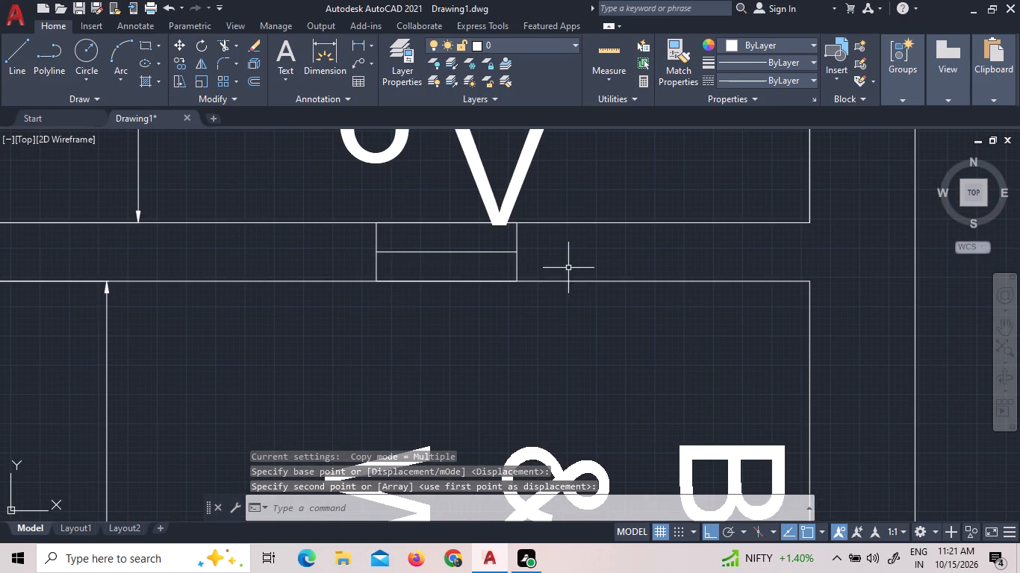
click(550, 268)
click(358, 247)
right_click(358, 247)
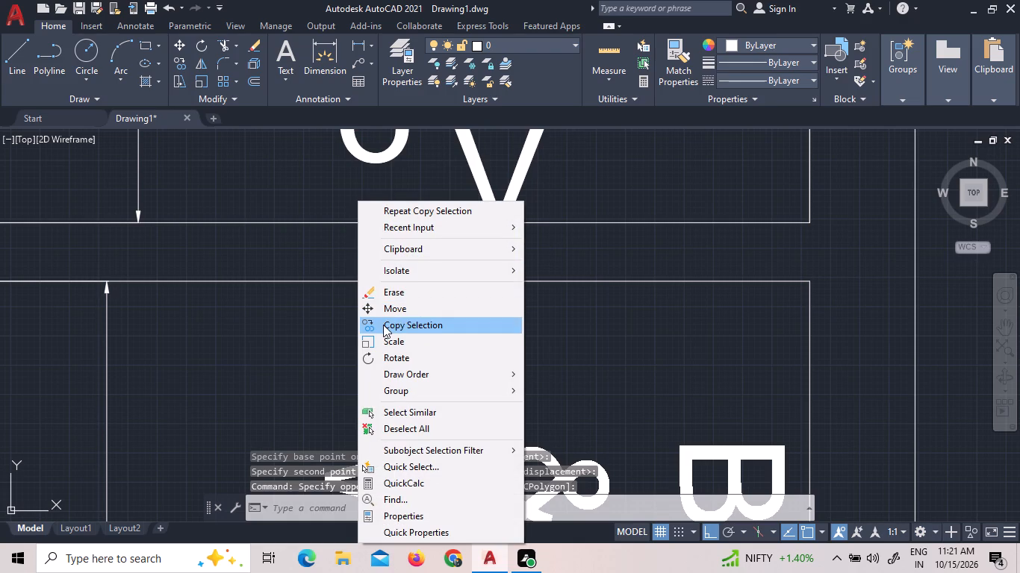
click(383, 323)
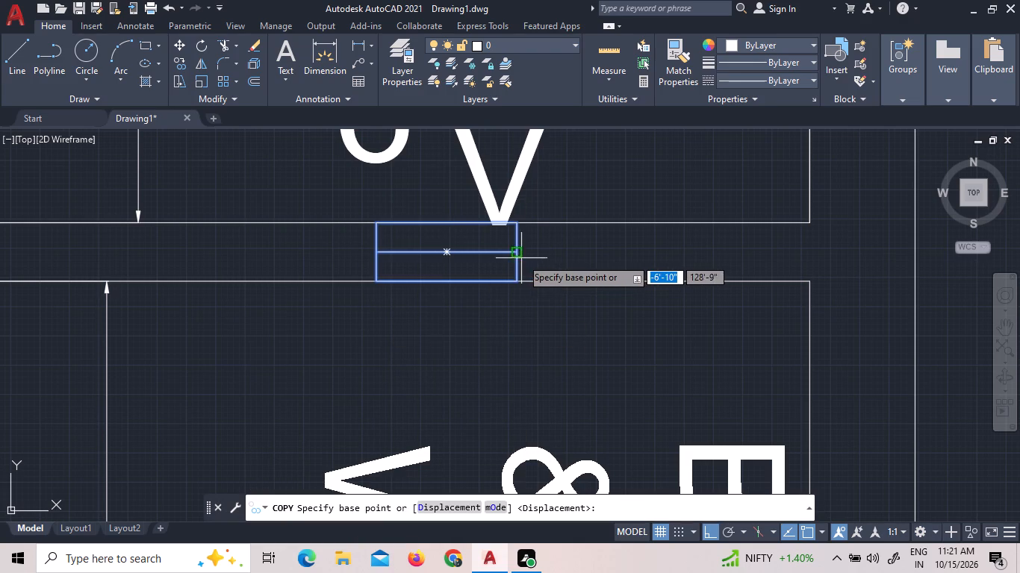
click(513, 253)
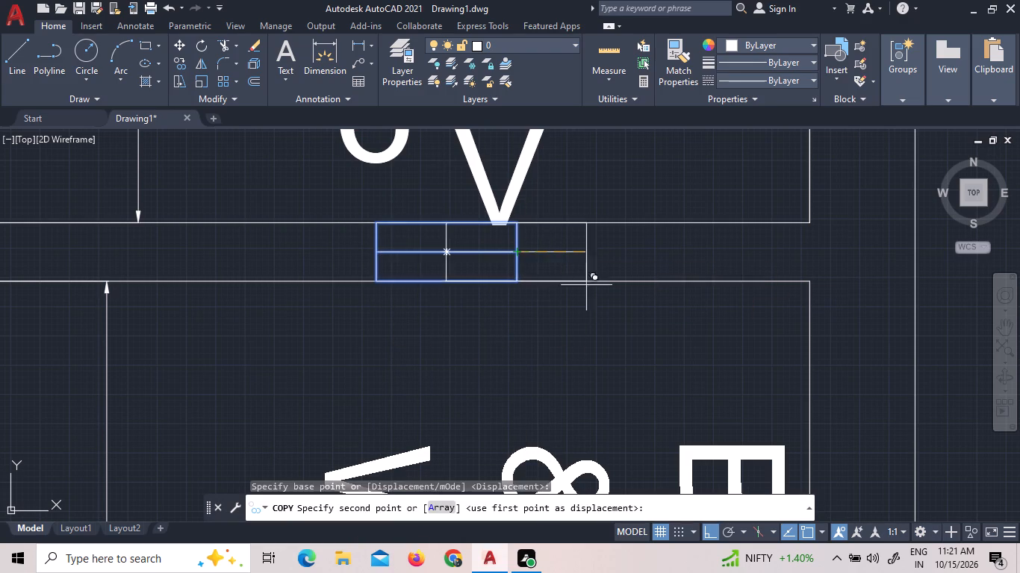
scroll(423, 275, down, 3)
scroll(354, 262, down, 1)
scroll(698, 298, down, 3)
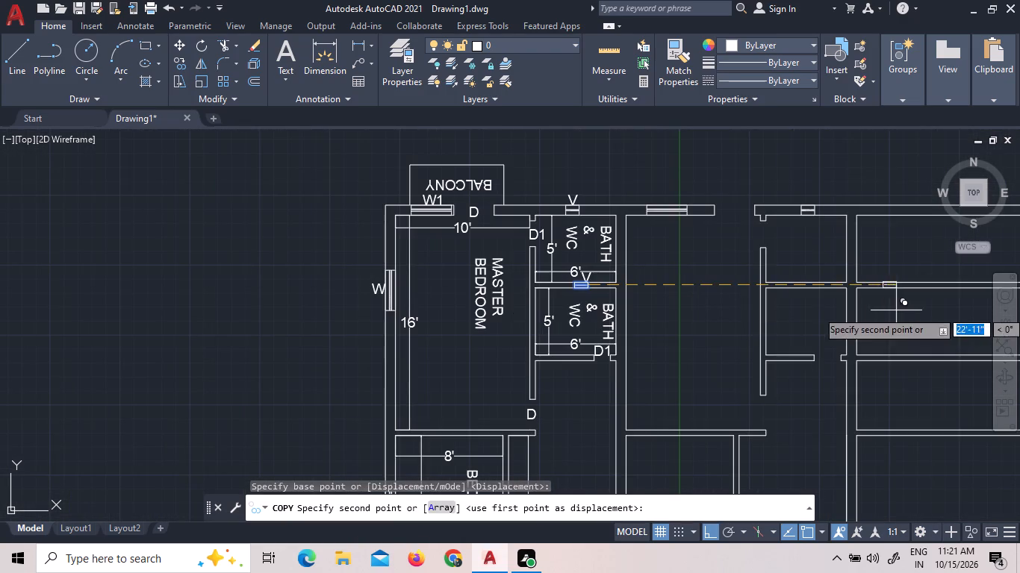
scroll(885, 304, up, 2)
scroll(661, 251, up, 3)
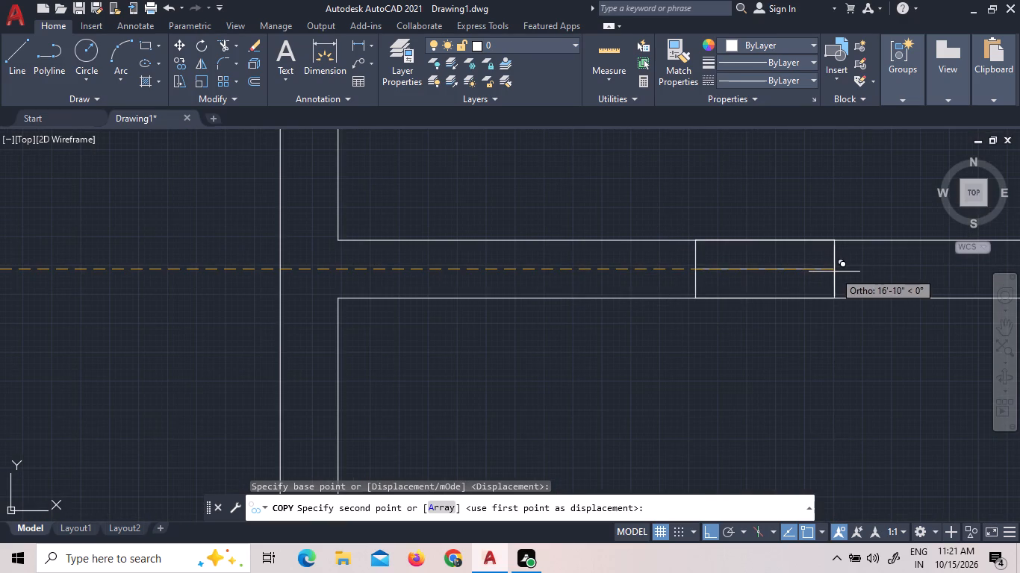
click(838, 273)
scroll(833, 275, down, 6)
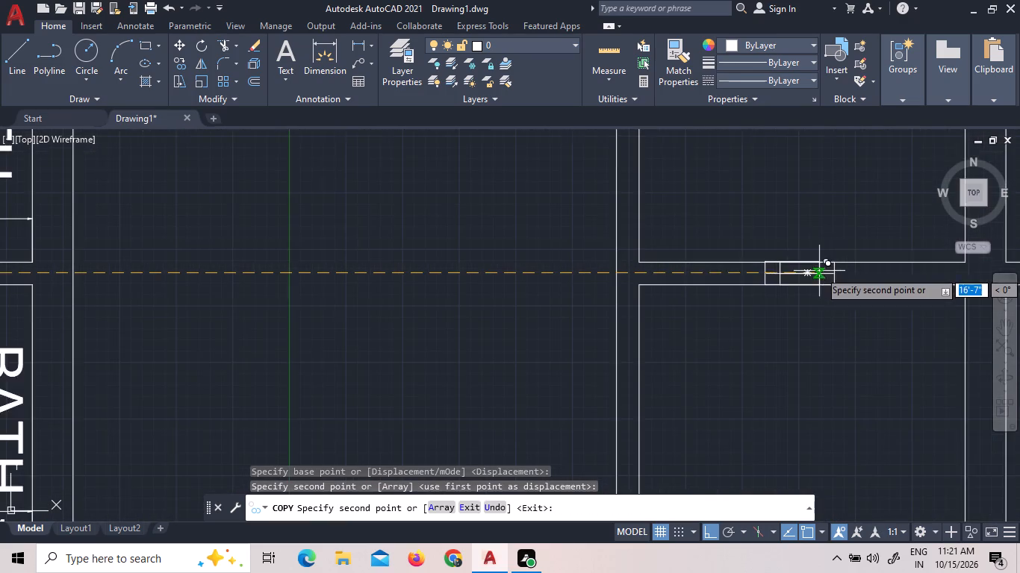
scroll(819, 271, down, 4)
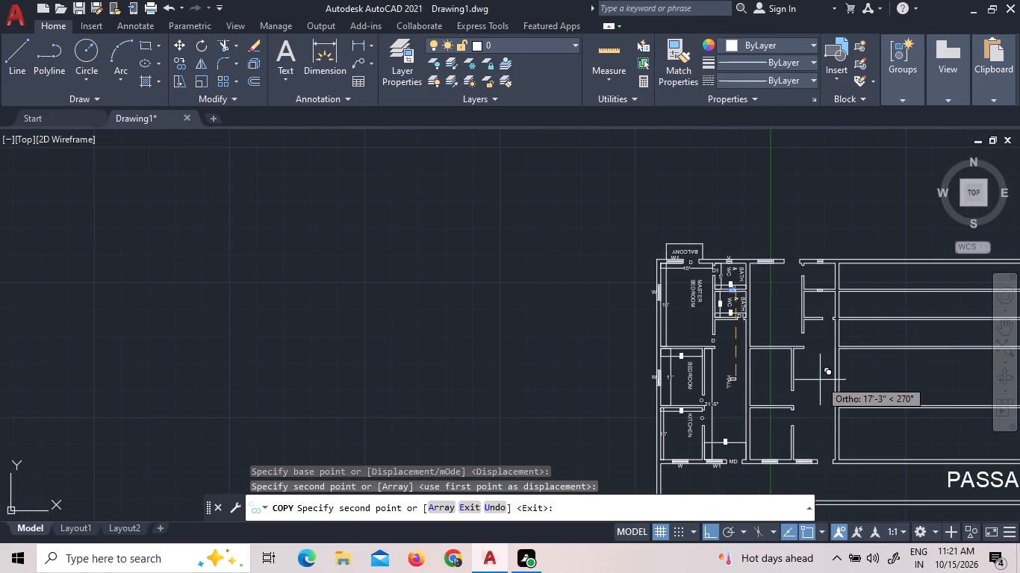
scroll(823, 310, up, 1)
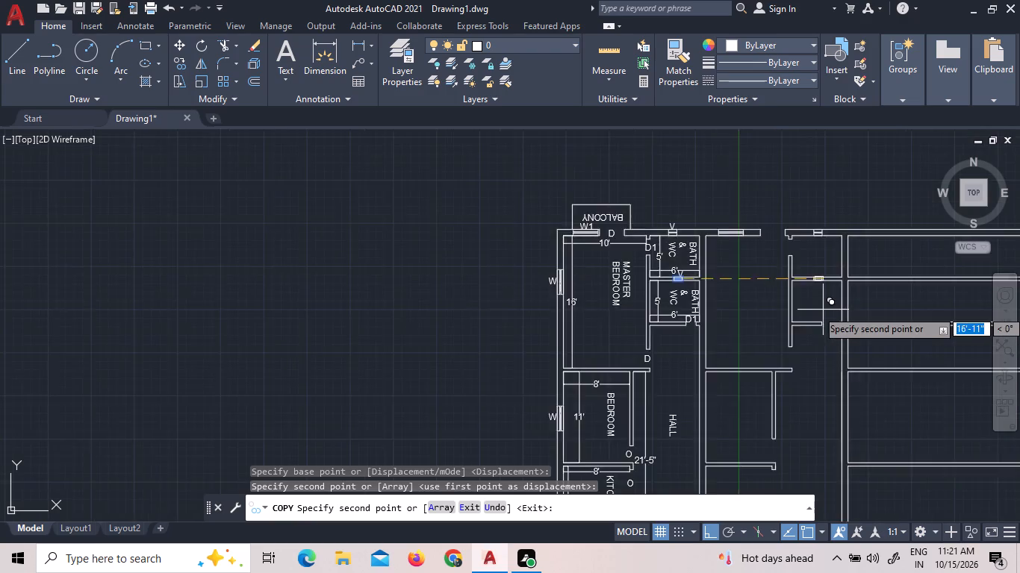
scroll(823, 310, up, 1)
right_click(692, 231)
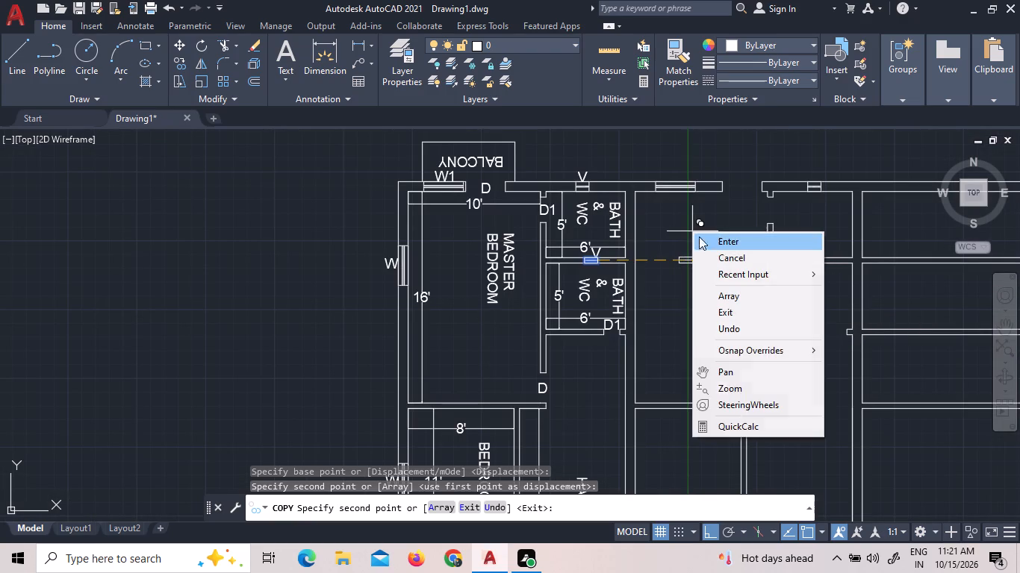
click(707, 242)
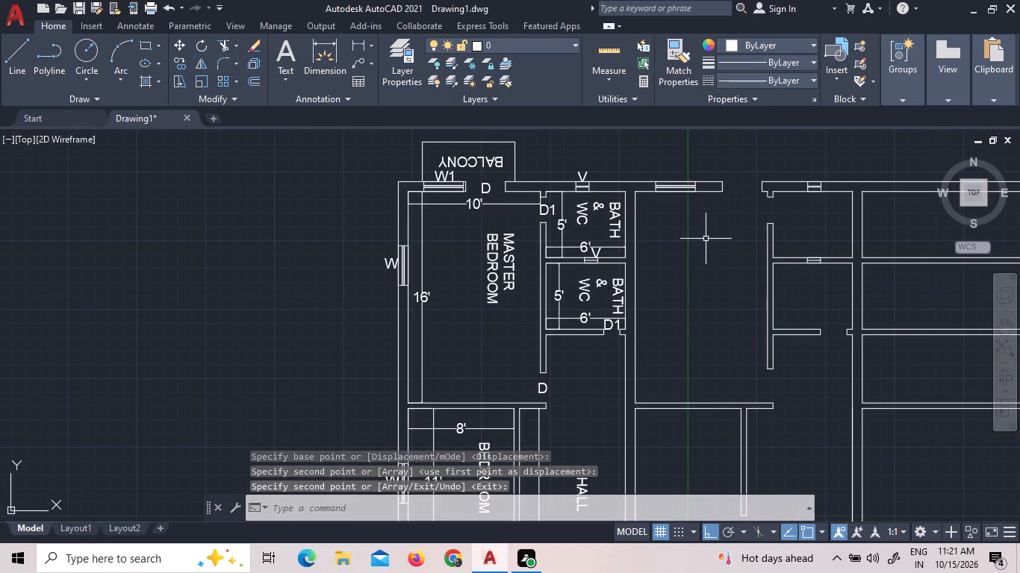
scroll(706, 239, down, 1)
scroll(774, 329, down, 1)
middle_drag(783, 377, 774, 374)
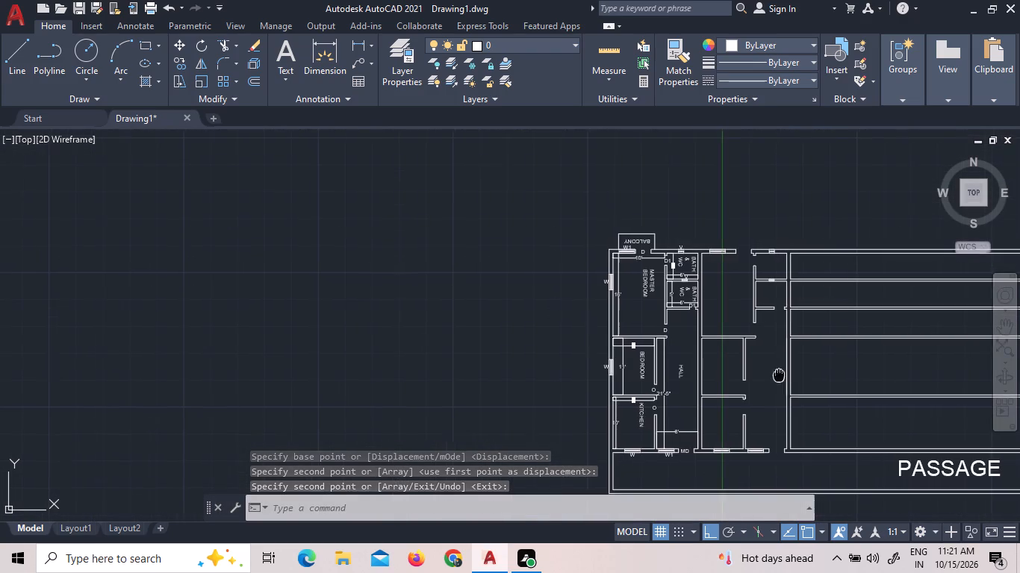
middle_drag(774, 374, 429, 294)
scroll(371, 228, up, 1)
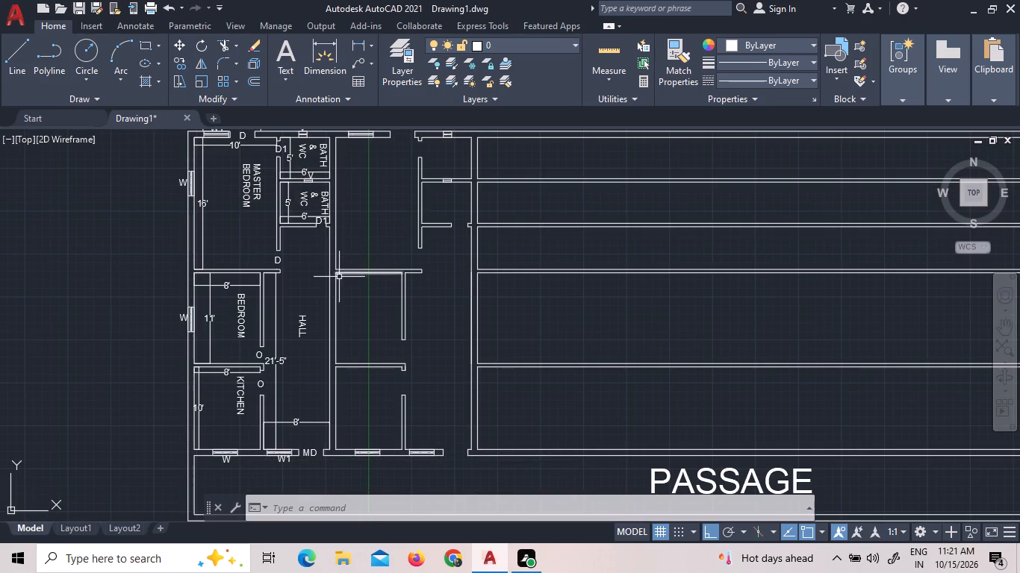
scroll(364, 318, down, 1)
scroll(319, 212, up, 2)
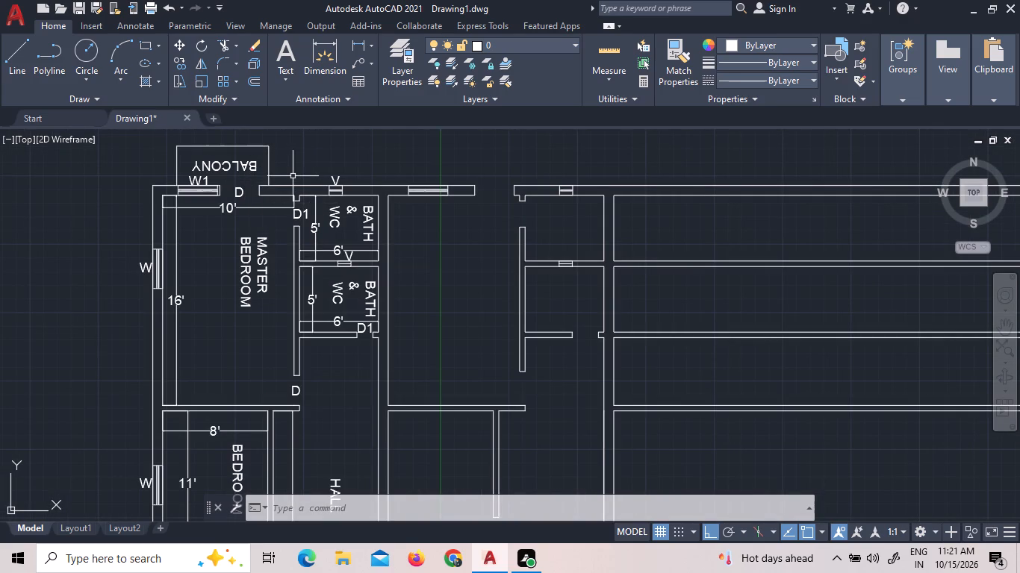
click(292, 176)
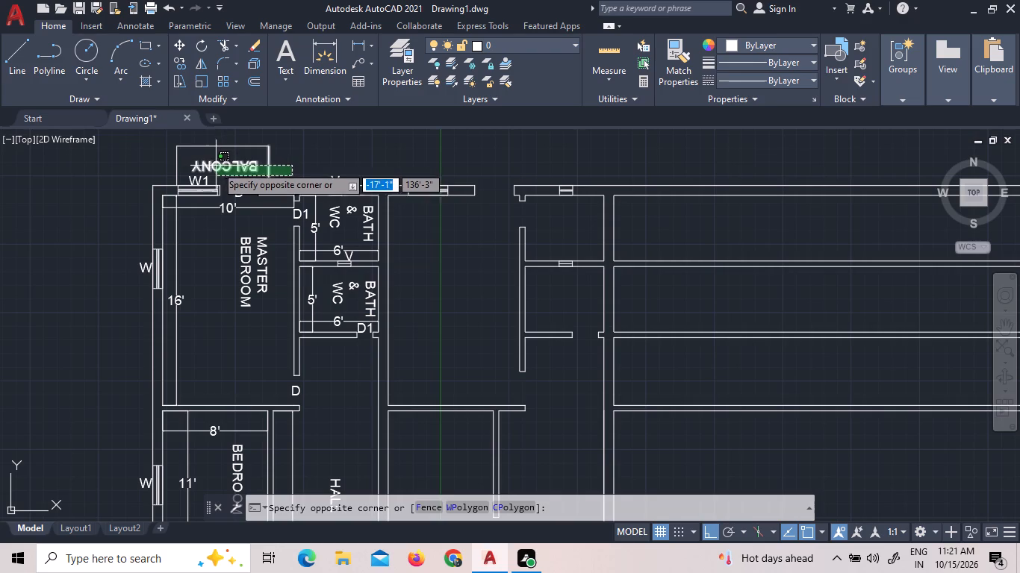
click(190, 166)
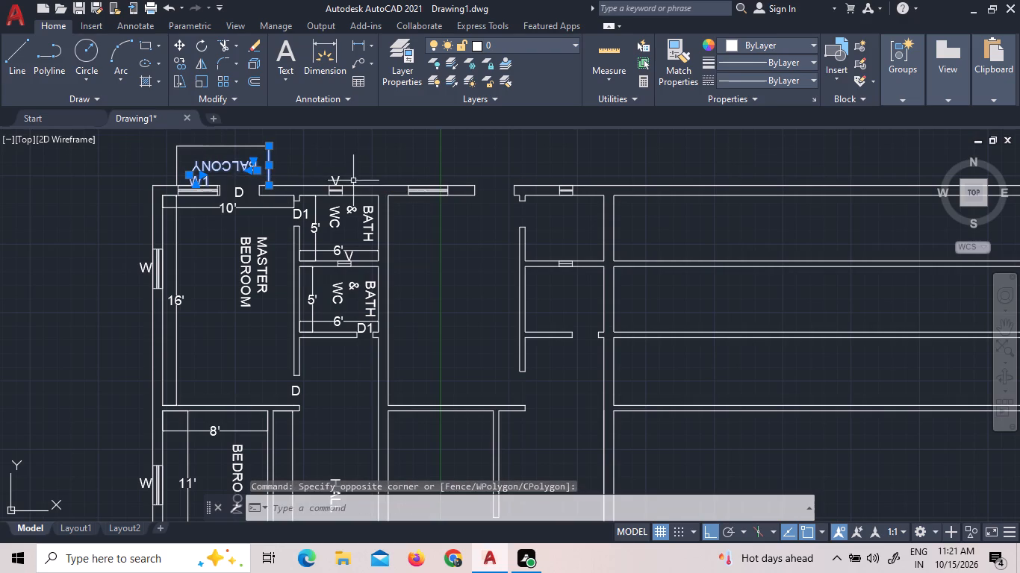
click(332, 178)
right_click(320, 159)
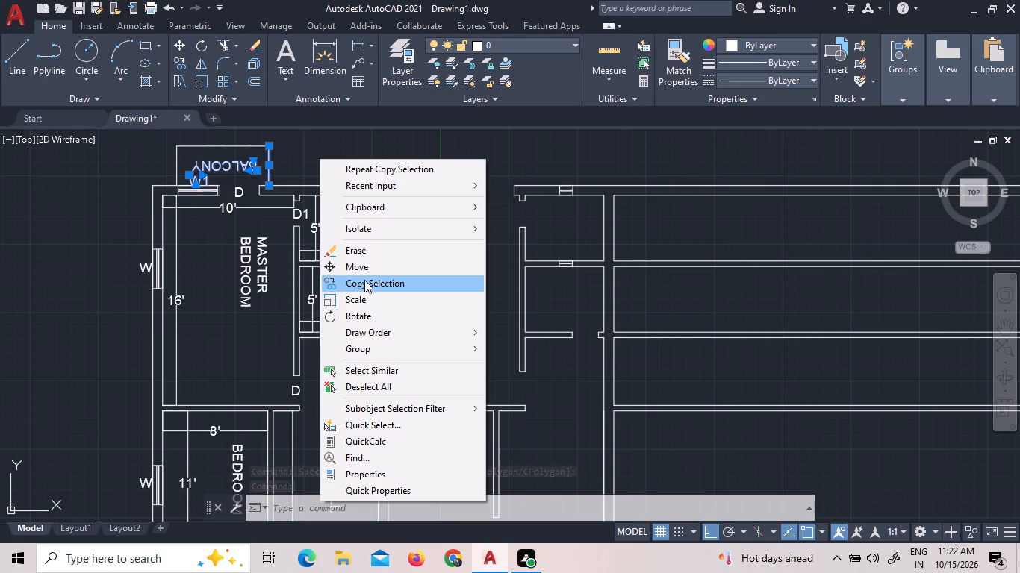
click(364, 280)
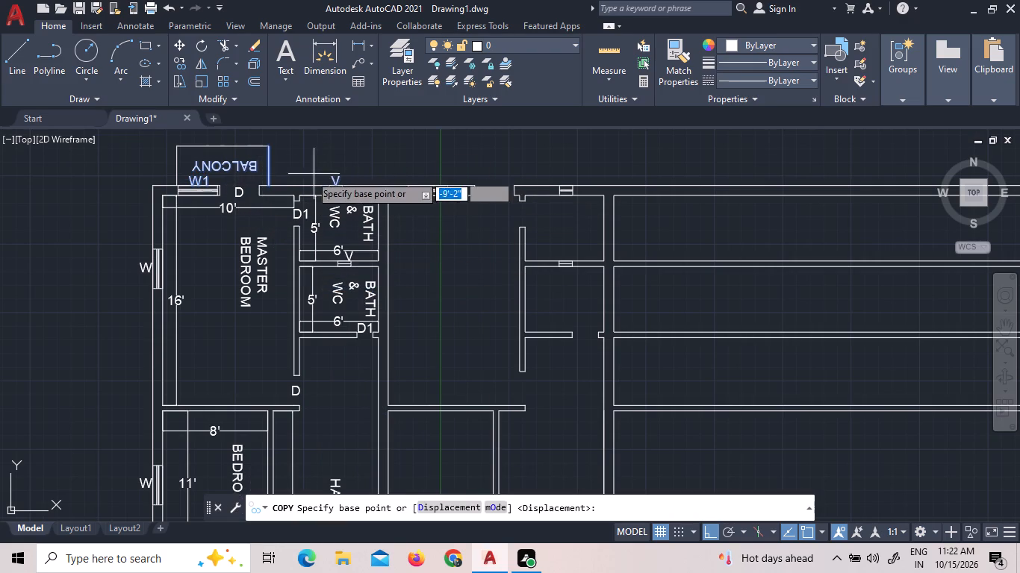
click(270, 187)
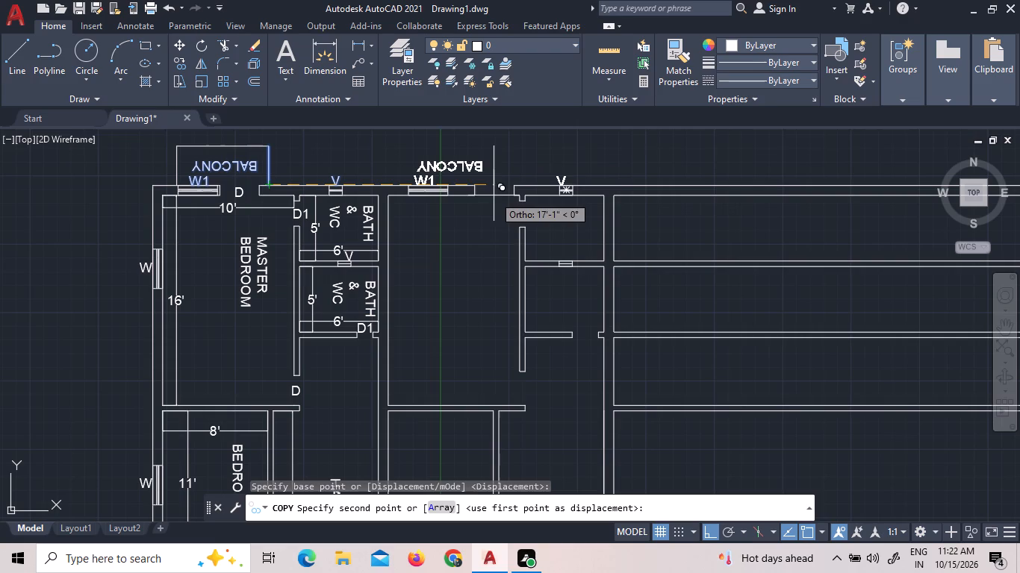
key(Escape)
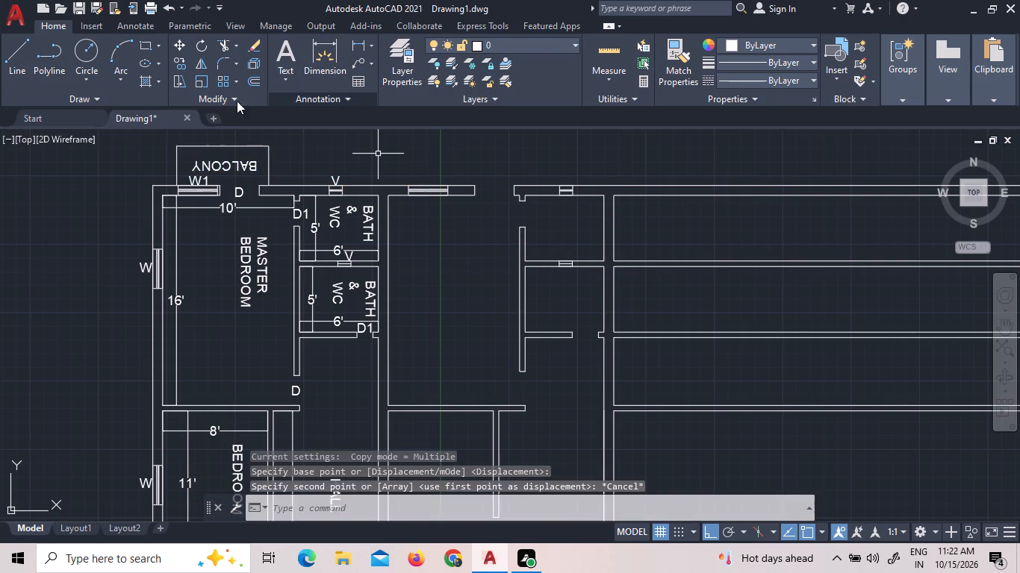
Copy the first unit's balcony outline with its BALCONY, W1 and north-wall V labels 19'-1" east to the new unit.
scroll(233, 171, up, 1)
scroll(163, 148, up, 1)
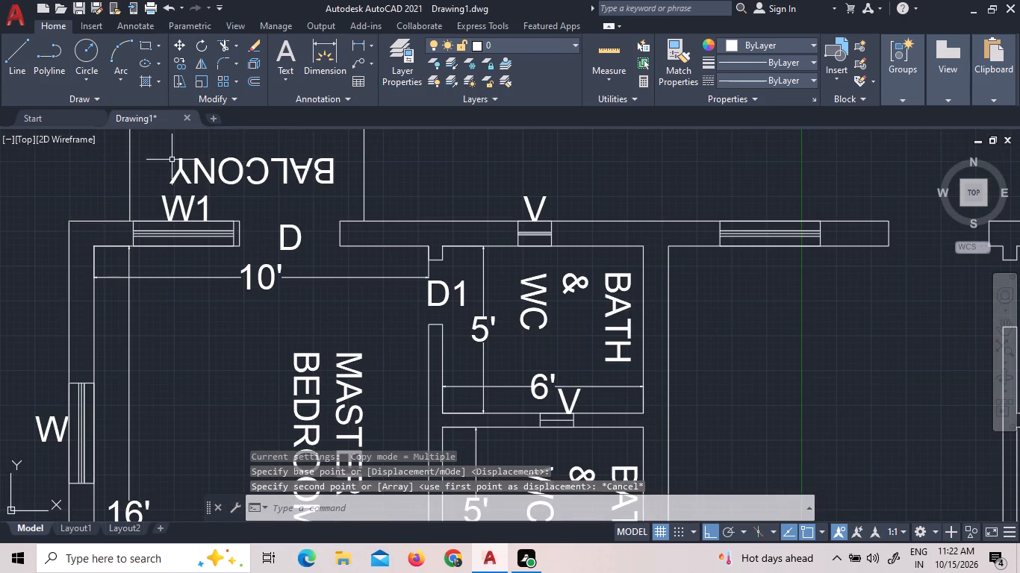
middle_drag(201, 191, 169, 303)
click(168, 319)
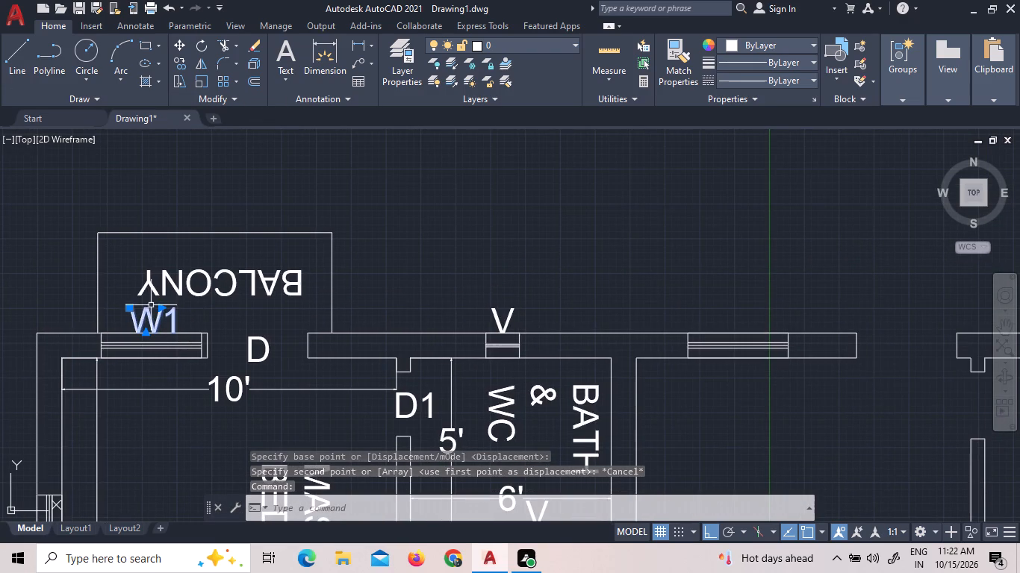
click(149, 283)
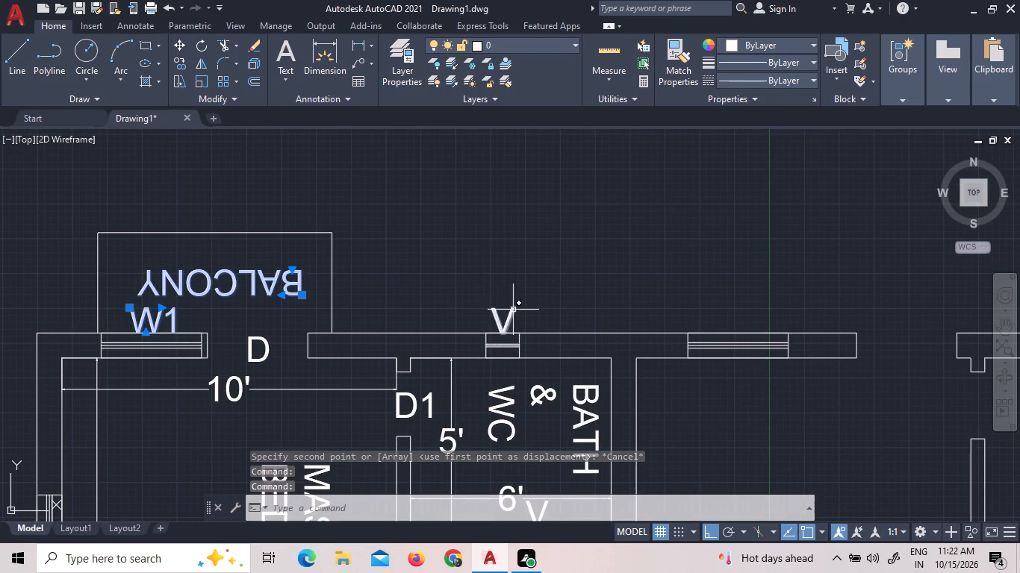
click(500, 310)
click(463, 307)
click(368, 260)
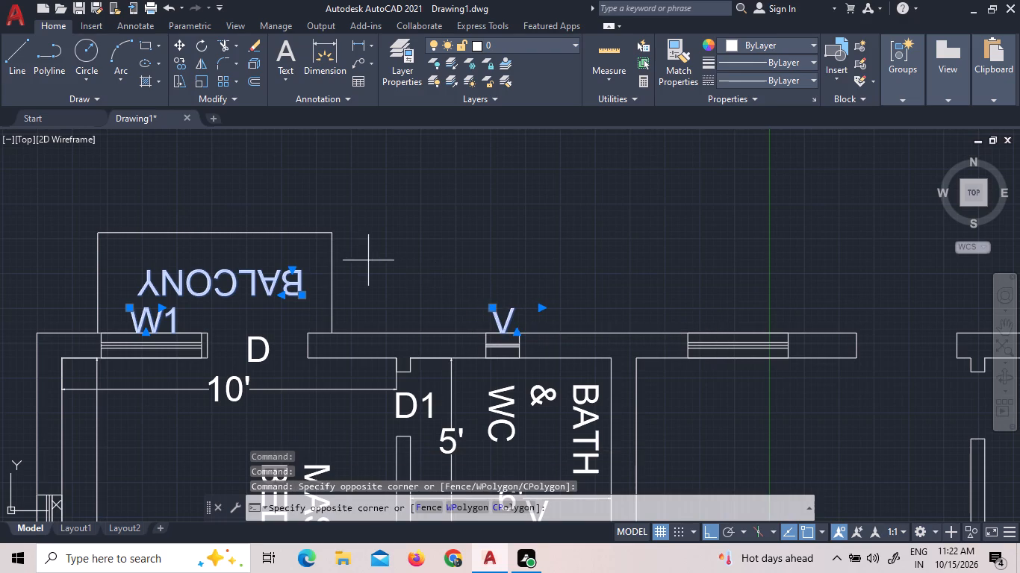
click(84, 199)
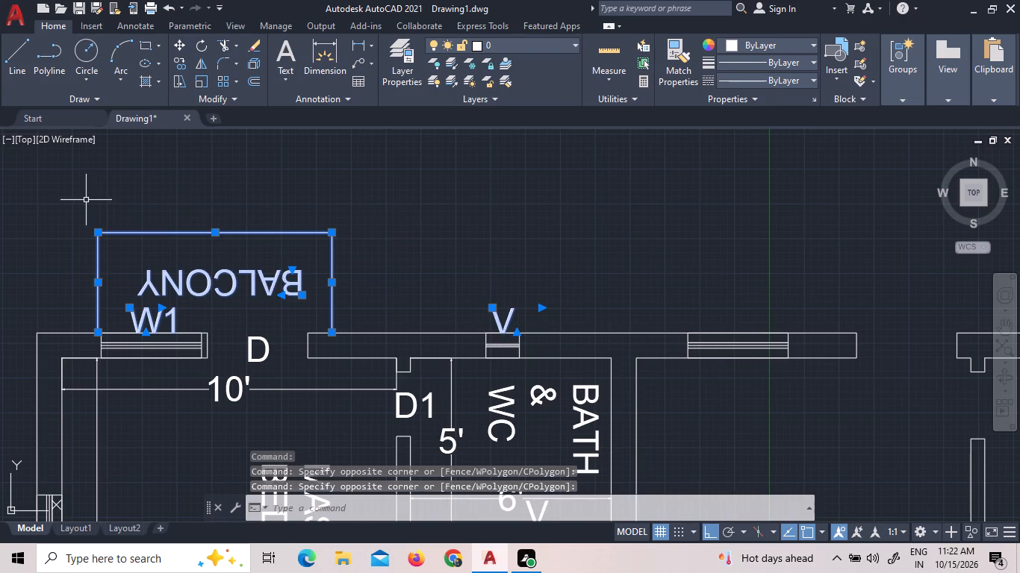
right_click(125, 227)
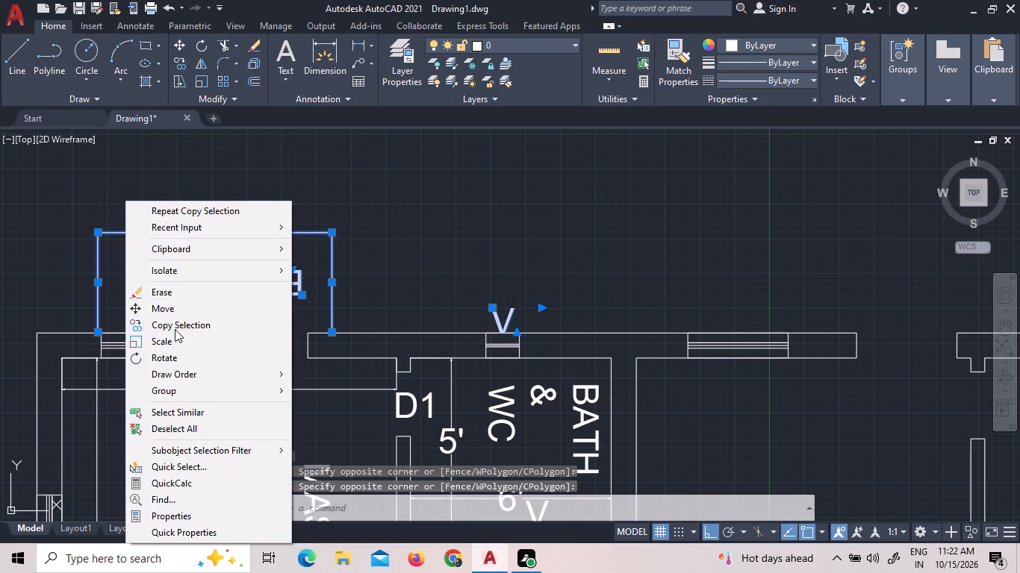
click(175, 329)
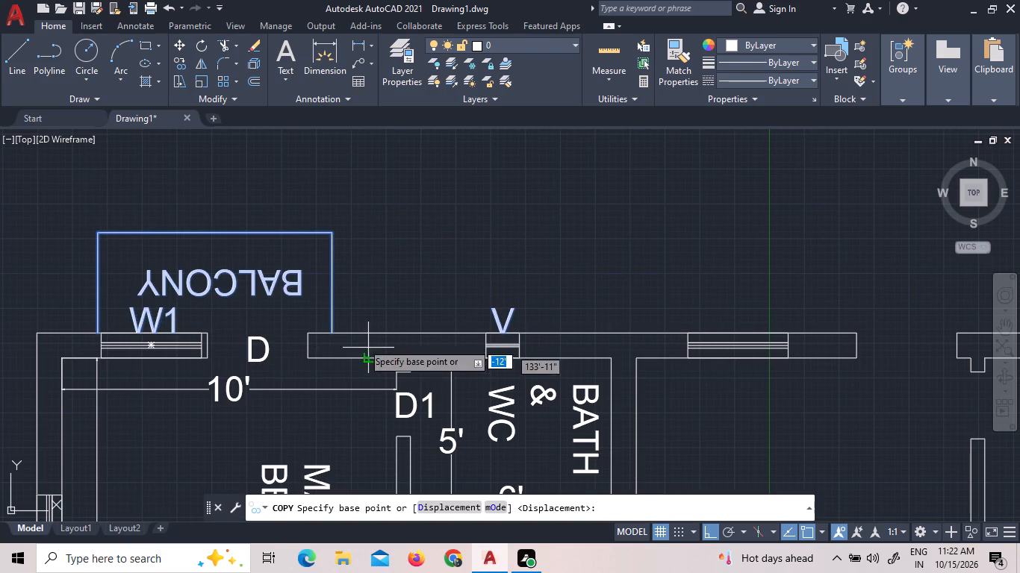
click(332, 332)
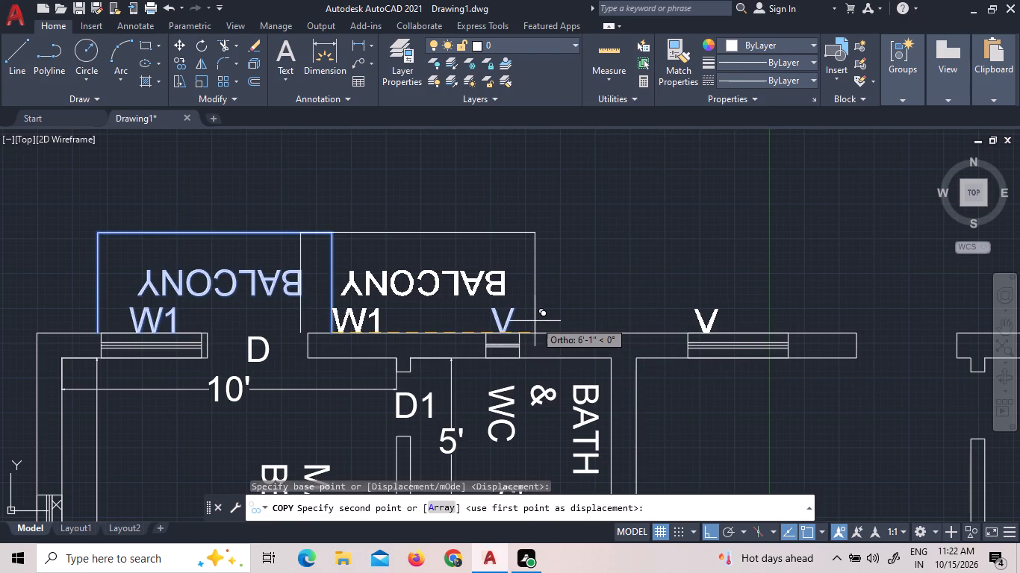
scroll(579, 292, down, 2)
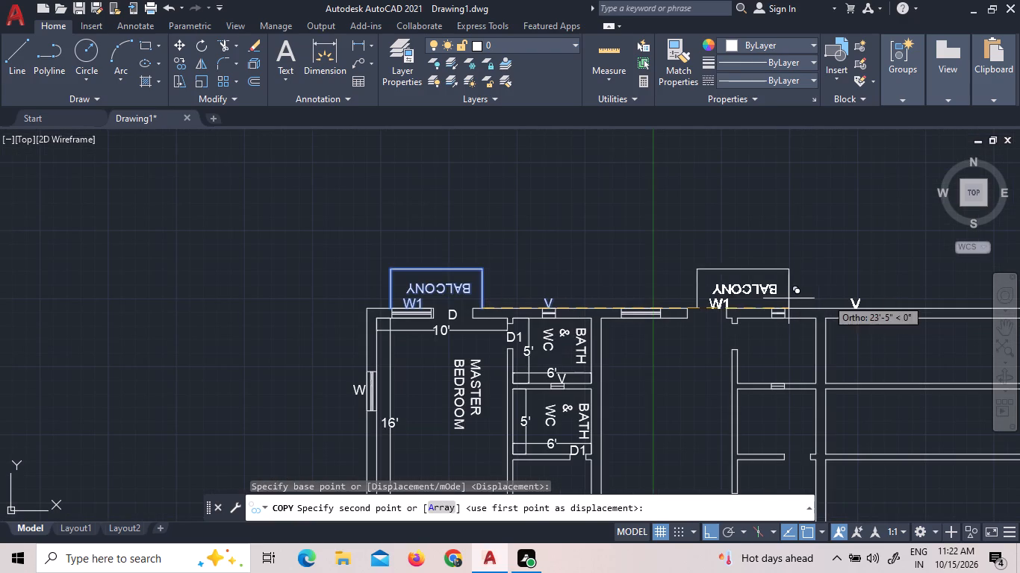
scroll(759, 291, up, 3)
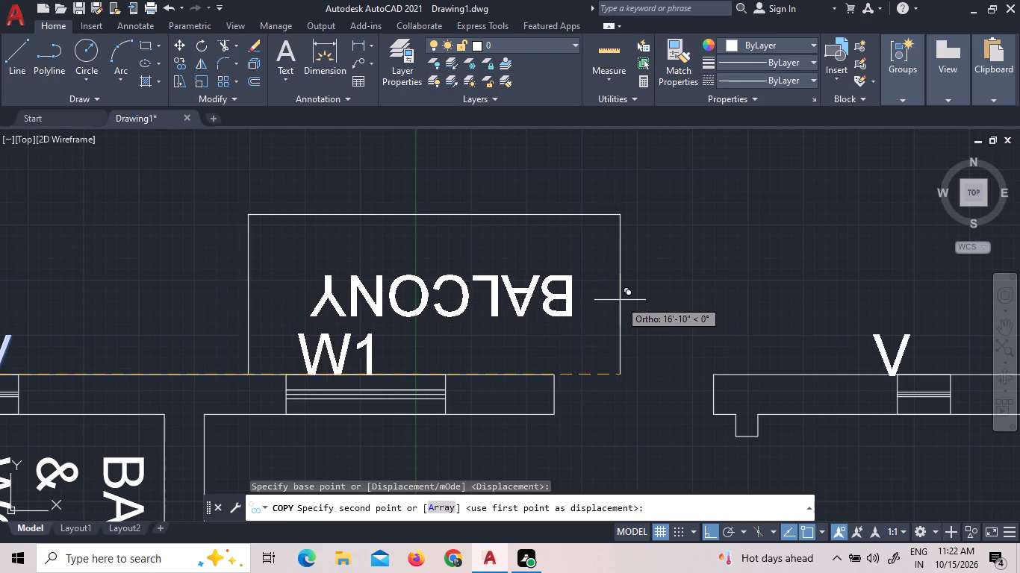
click(735, 331)
scroll(383, 227, down, 3)
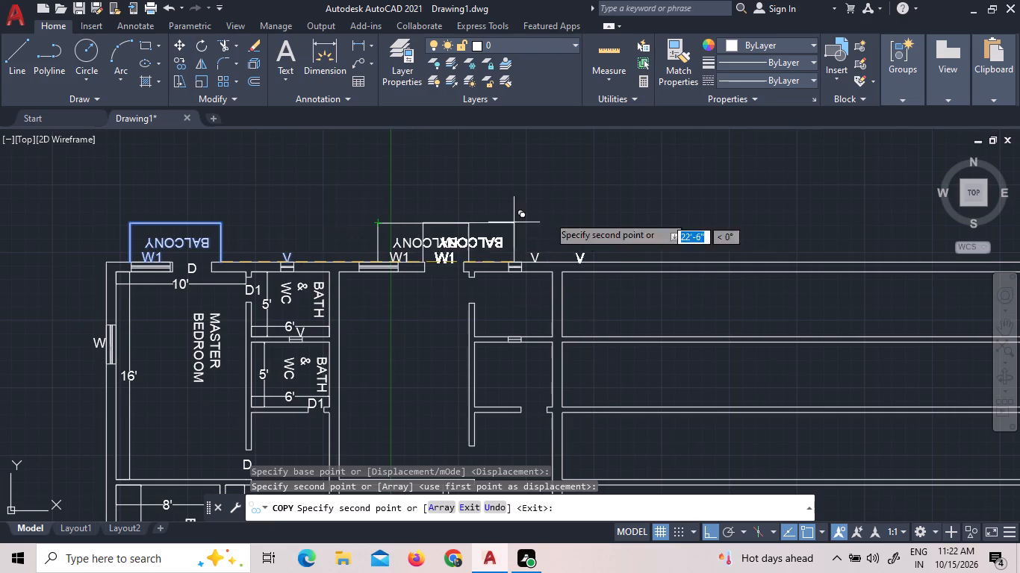
right_click(550, 193)
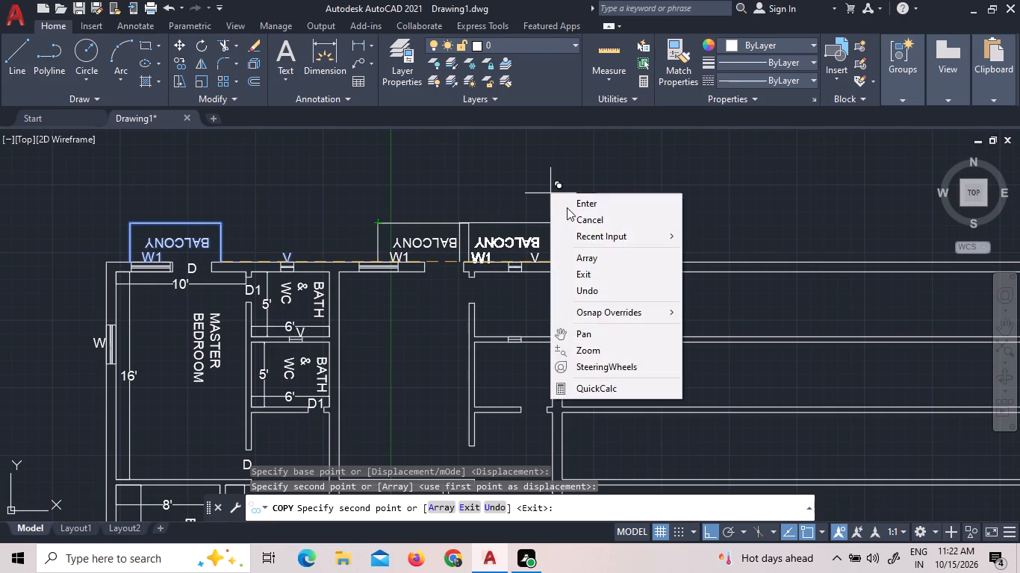
click(567, 207)
Move the new unit's north-wall V label about 1'-6" west so it sits above its ventilator symbol.
scroll(541, 262, up, 4)
click(525, 246)
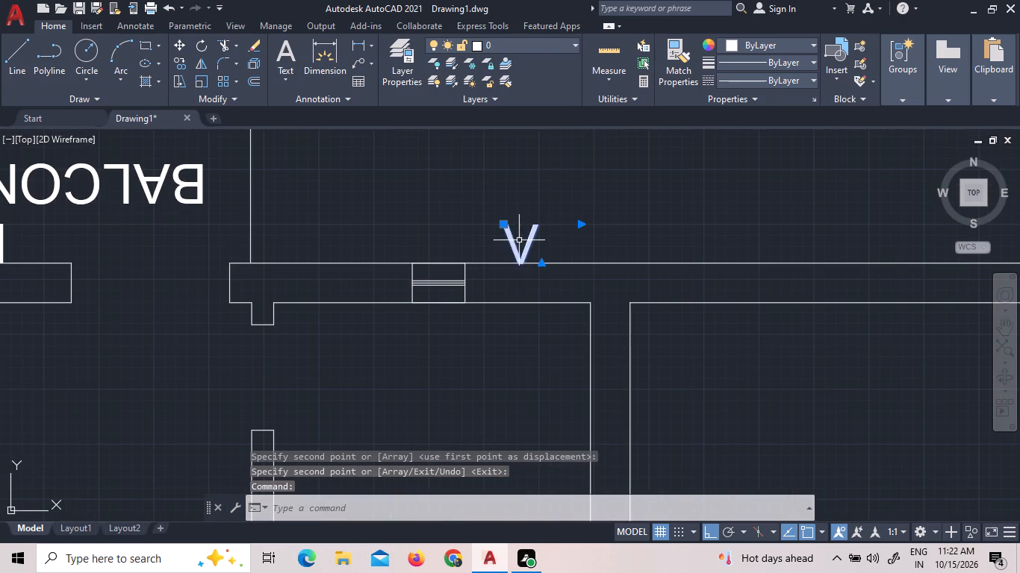
right_click(516, 238)
double_click(546, 286)
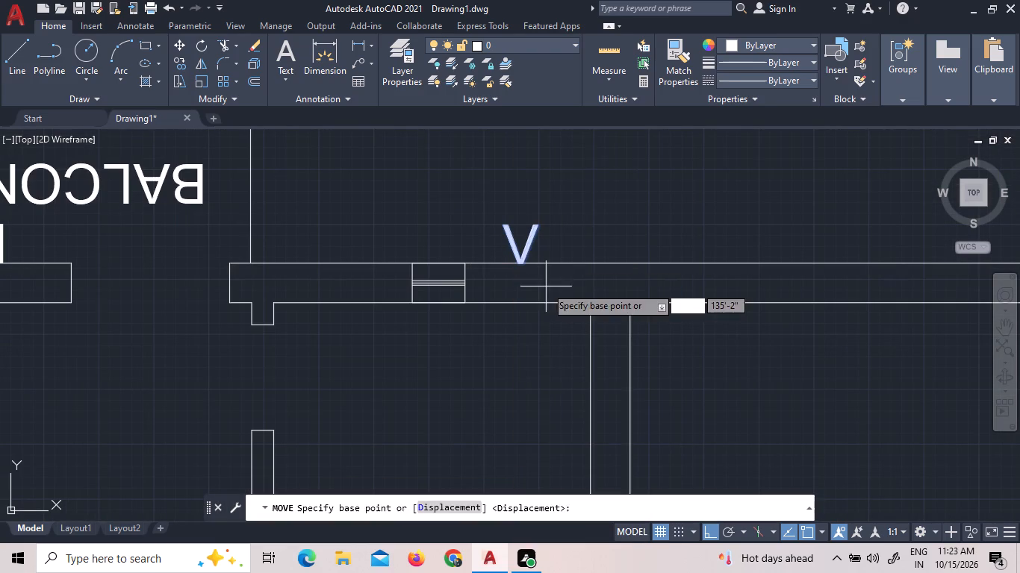
double_click(459, 281)
Copy the first unit's balcony door label D 19'-3" east into the new unit's north-wall door opening.
scroll(468, 221, down, 3)
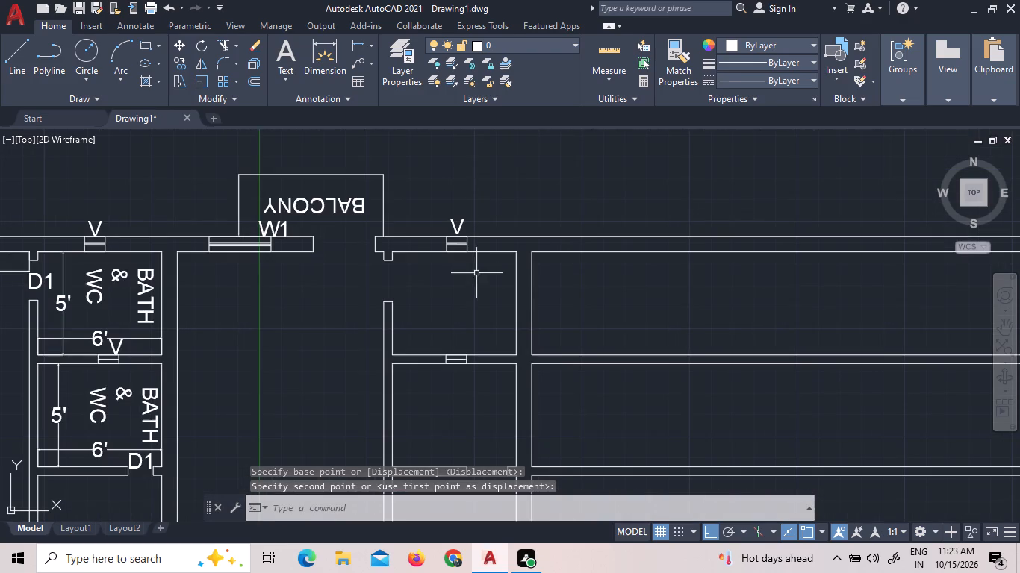
scroll(477, 284, down, 1)
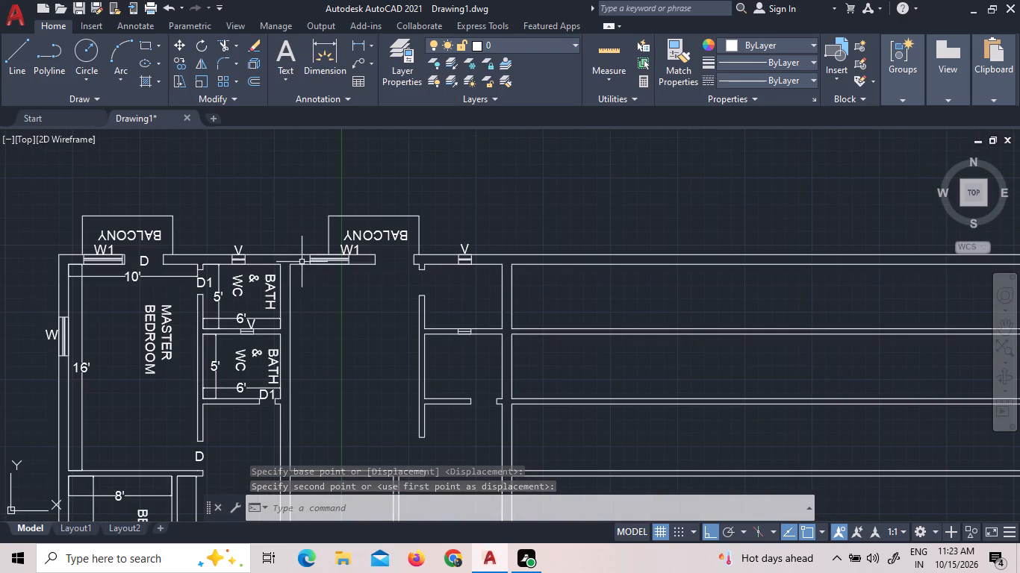
click(140, 260)
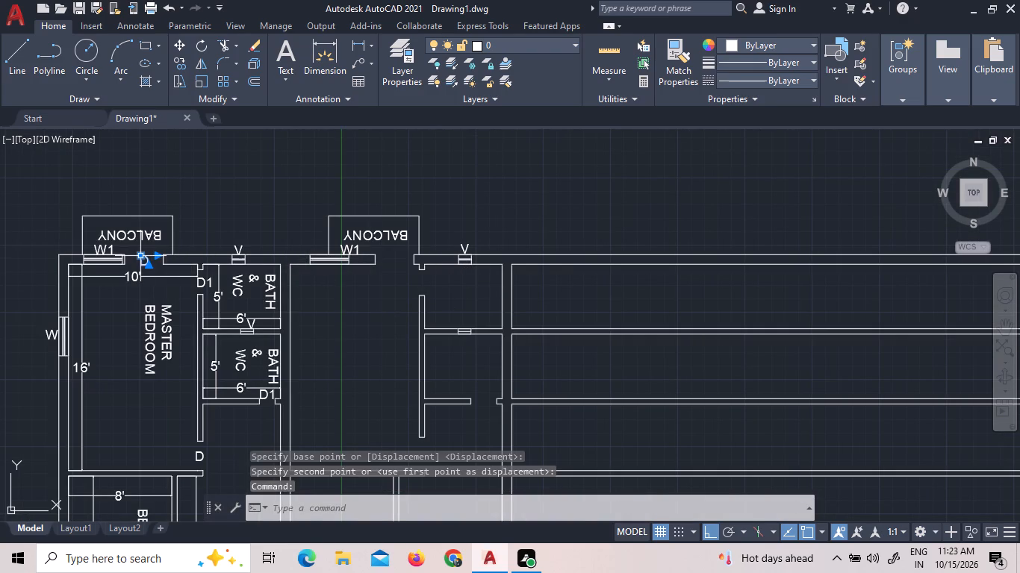
right_click(140, 260)
double_click(170, 307)
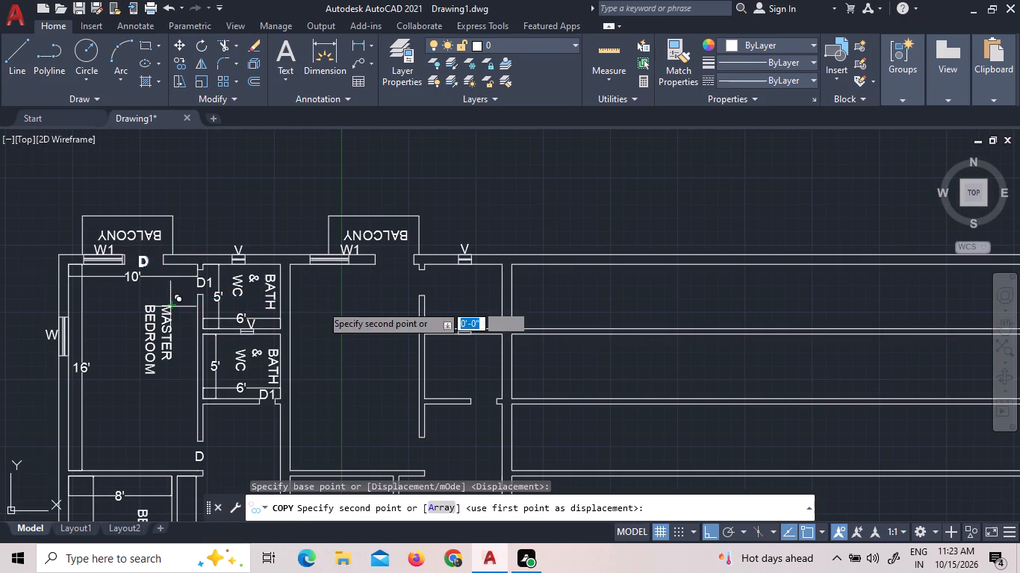
scroll(394, 292, up, 2)
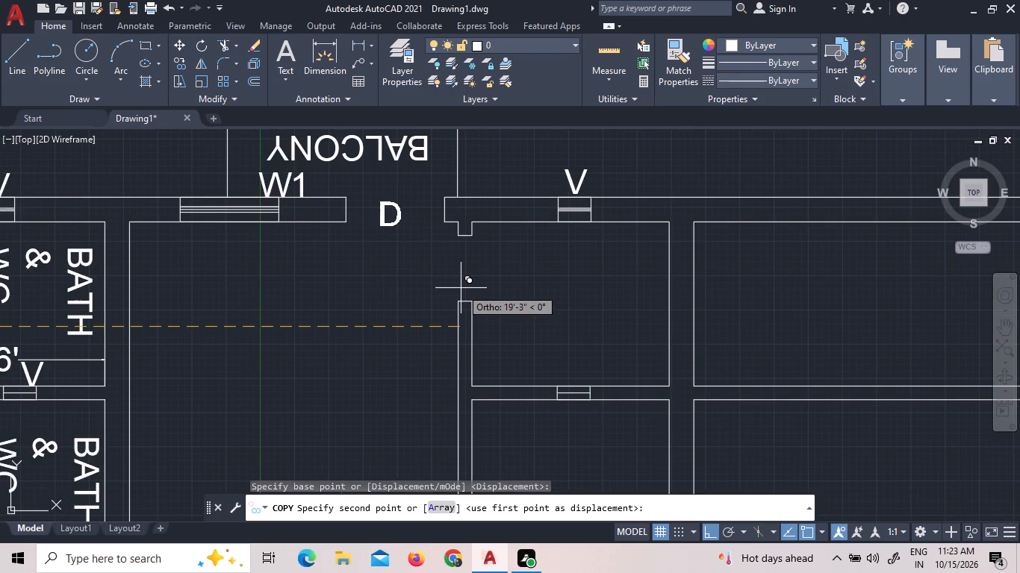
click(461, 288)
right_click(461, 288)
click(472, 294)
Copy the first unit's two D1 bath door labels 16'-9" east to the new unit's bath door openings.
scroll(398, 272, down, 3)
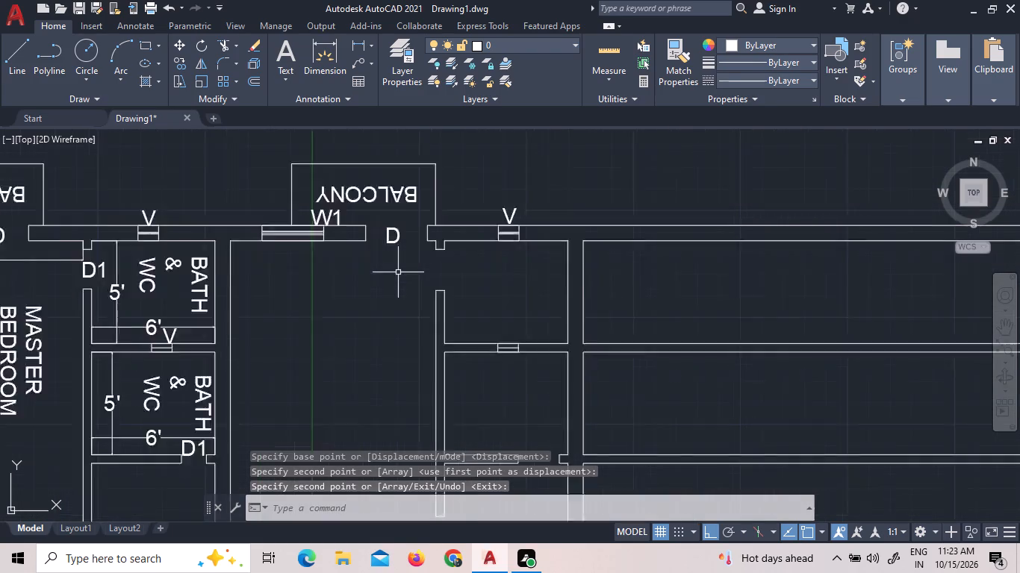
click(210, 272)
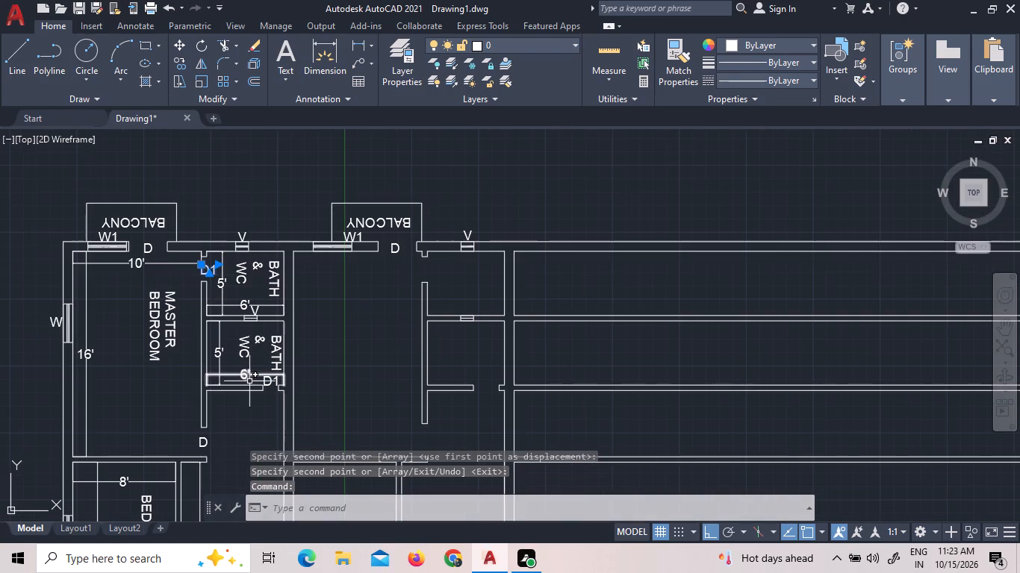
click(267, 383)
right_click(271, 381)
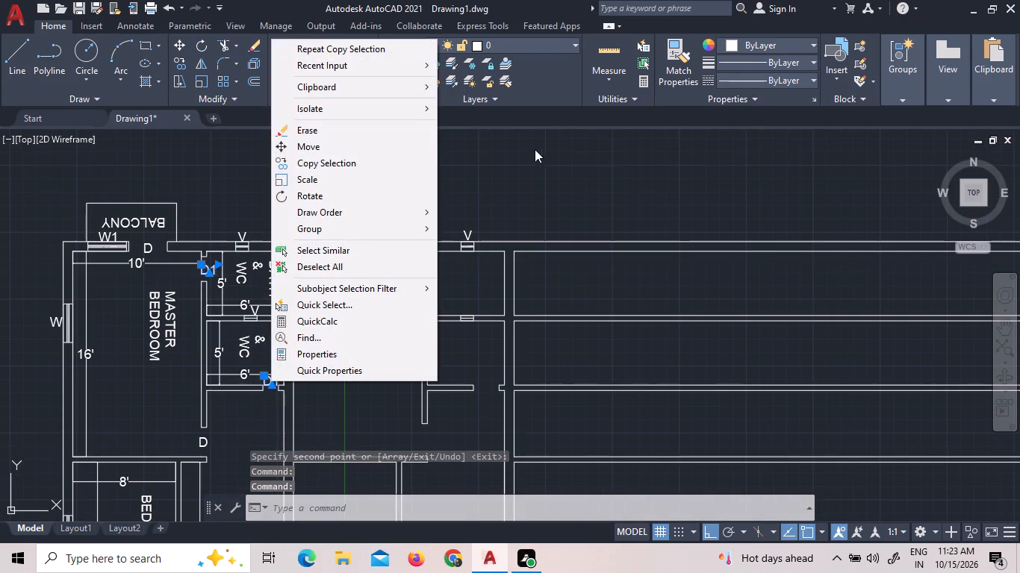
double_click(346, 166)
scroll(440, 272, up, 1)
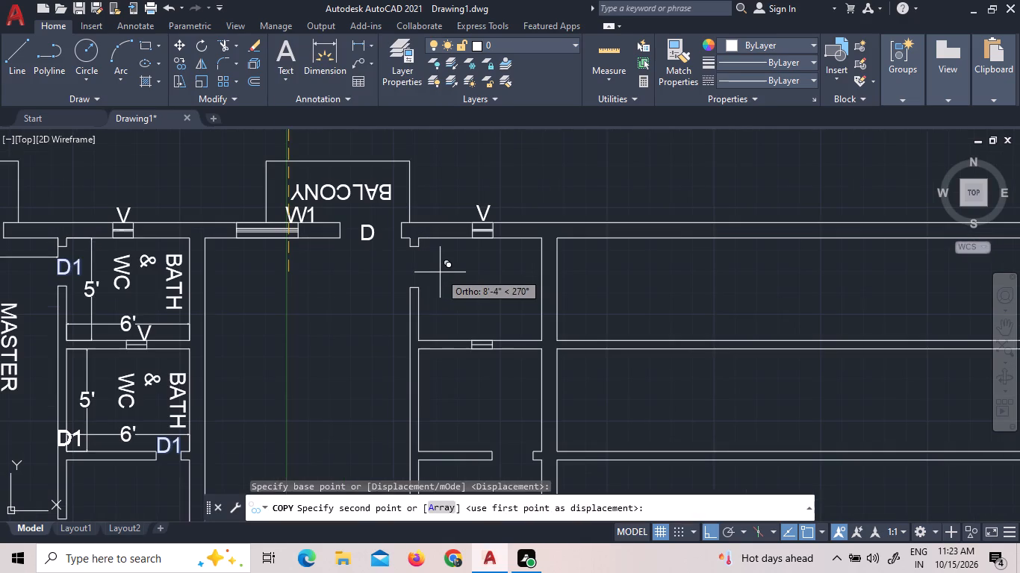
click(632, 292)
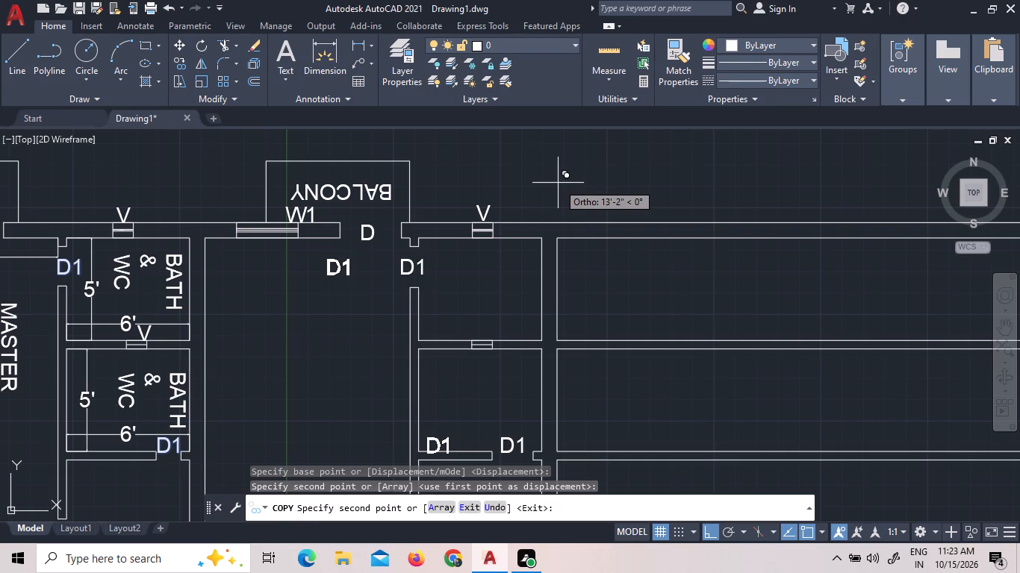
right_click(593, 181)
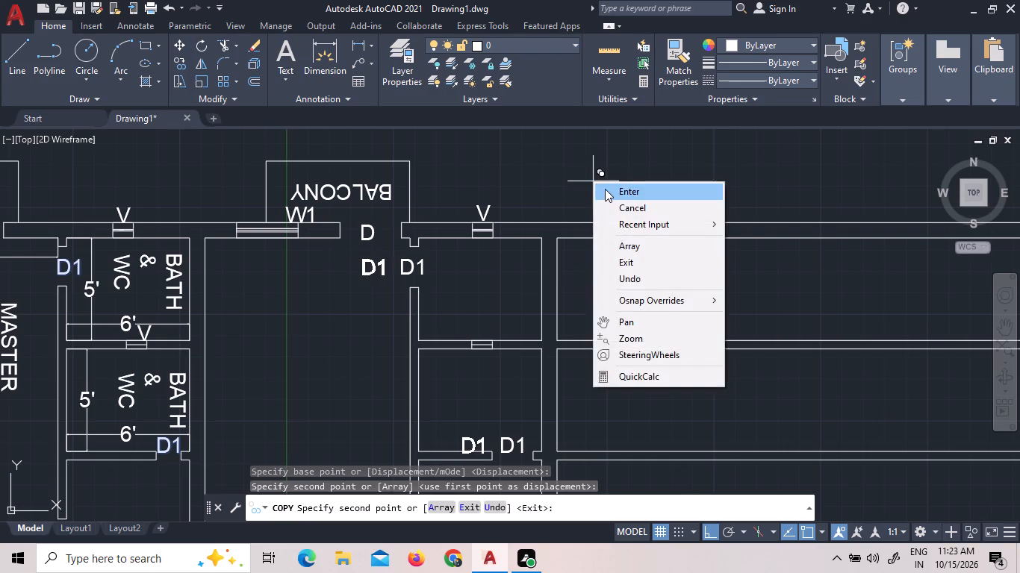
click(605, 189)
Copy the first unit's master bedroom door label D east into the matching door opening of the new unit.
scroll(601, 187, down, 3)
scroll(495, 306, up, 2)
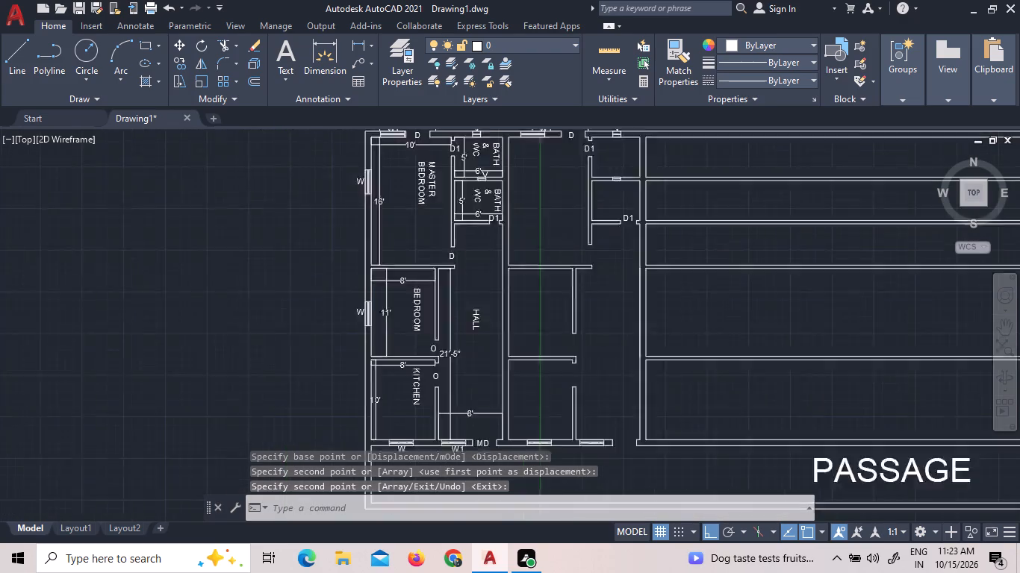
scroll(441, 225, up, 4)
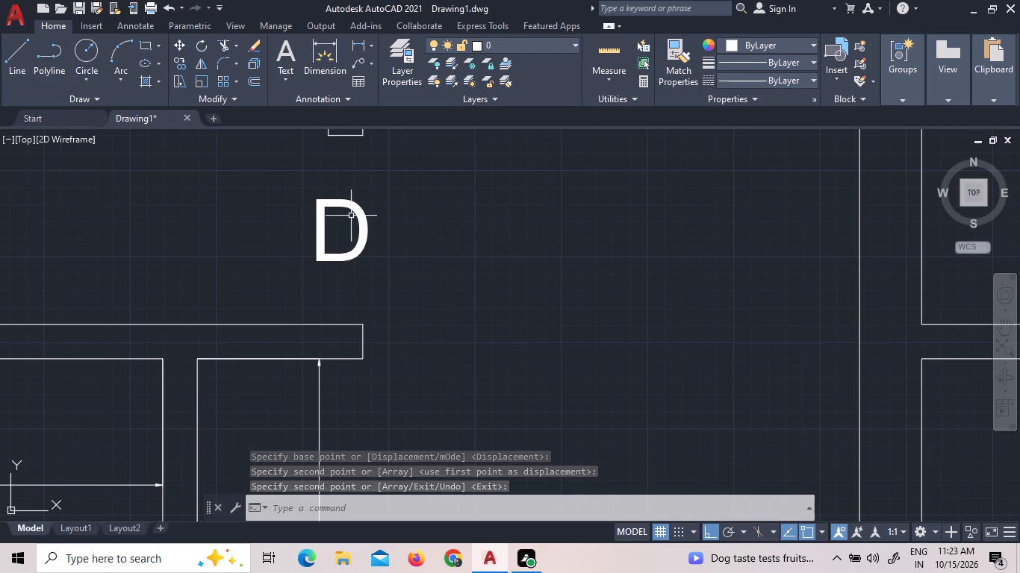
click(345, 204)
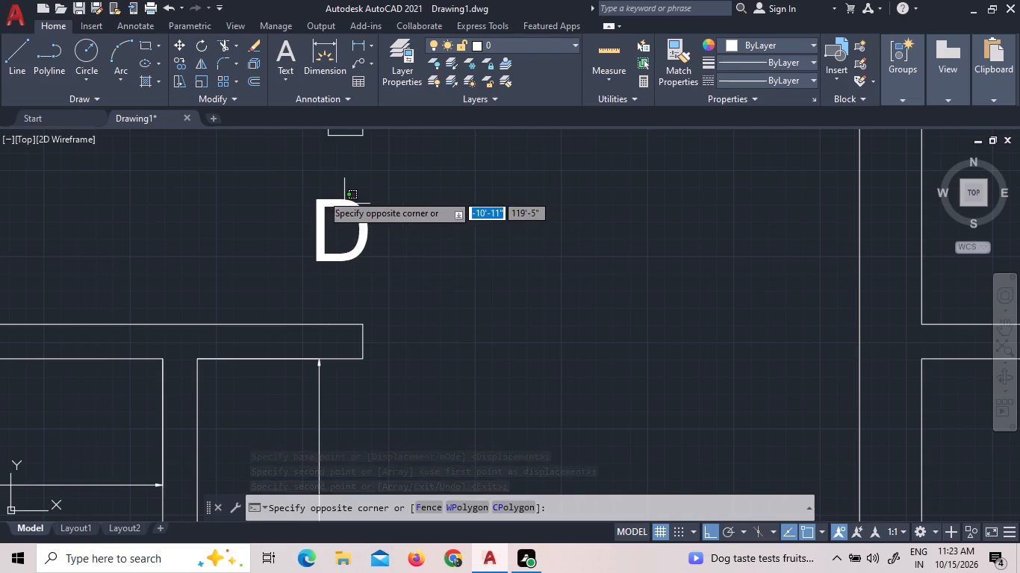
click(313, 195)
right_click(313, 195)
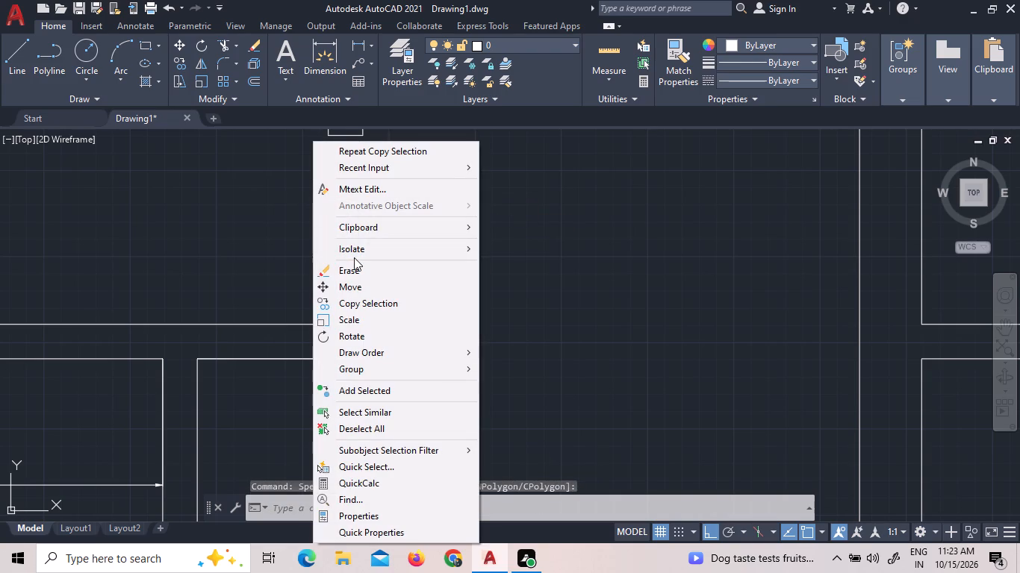
double_click(364, 298)
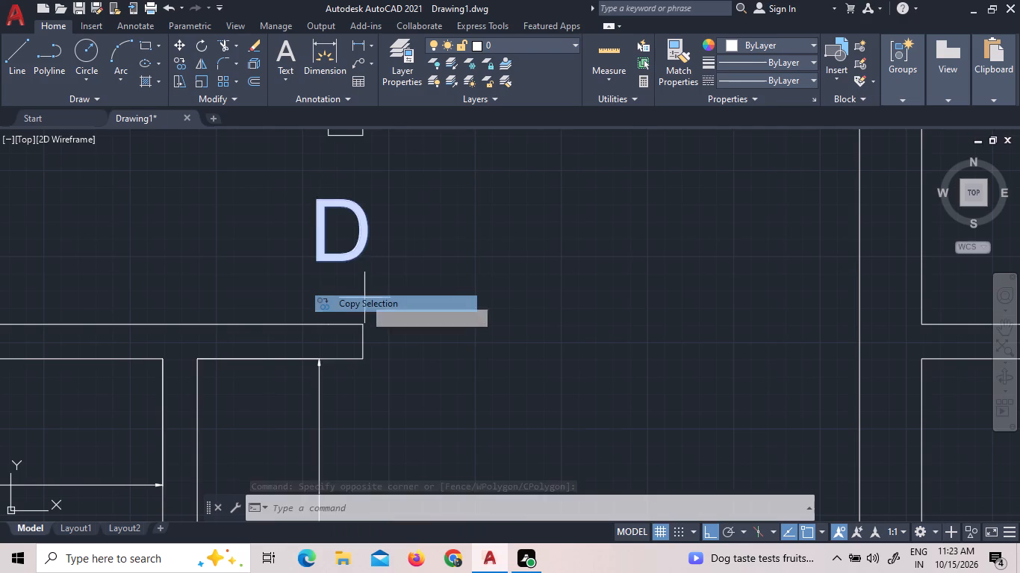
scroll(597, 325, down, 3)
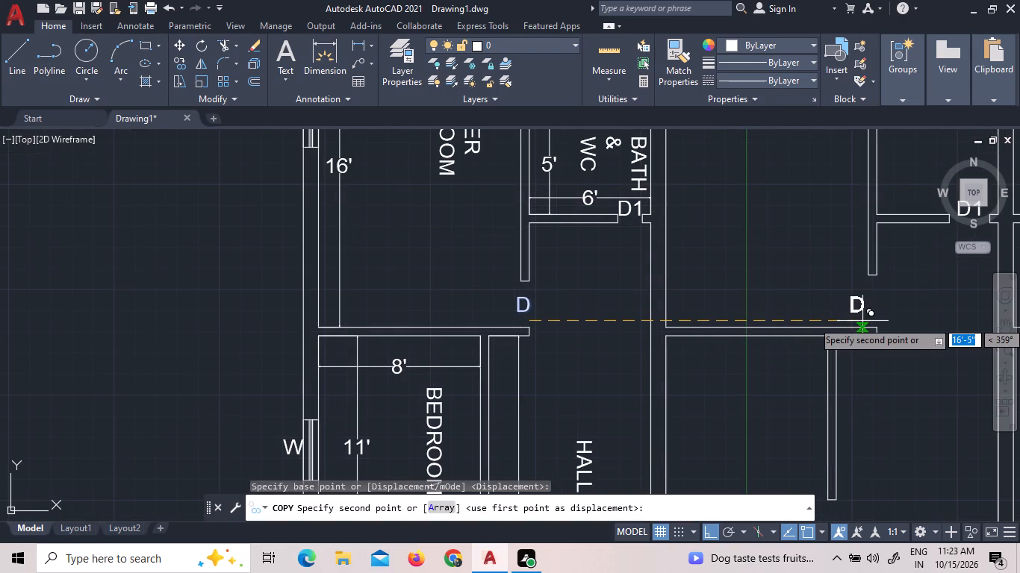
scroll(883, 320, up, 1)
click(883, 320)
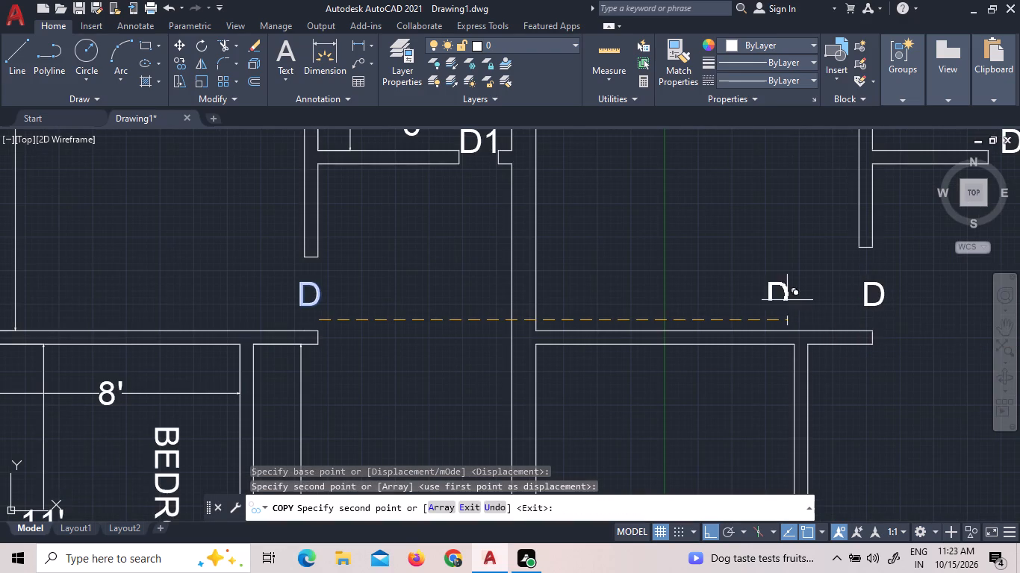
scroll(682, 283, down, 3)
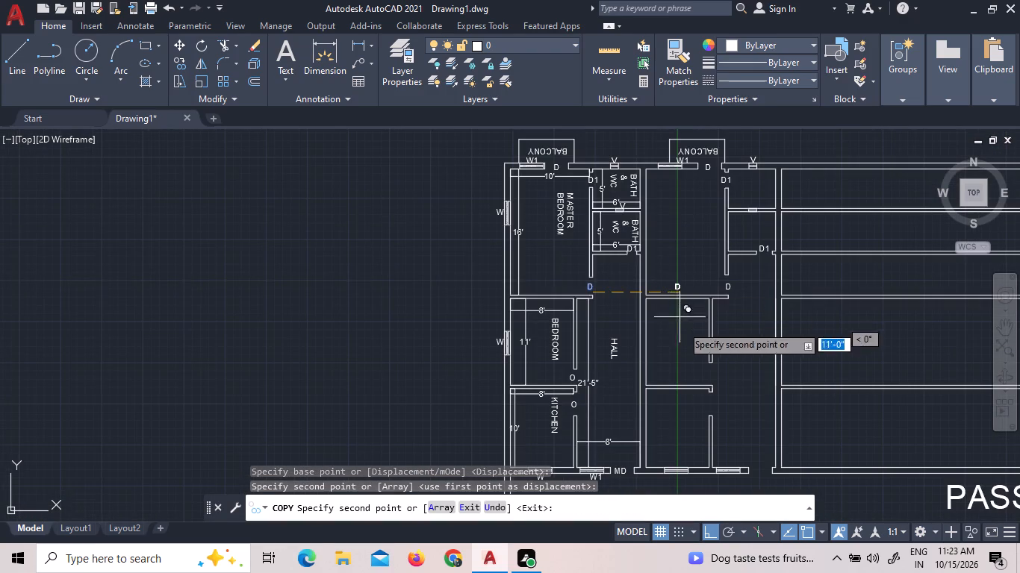
scroll(634, 342, down, 1)
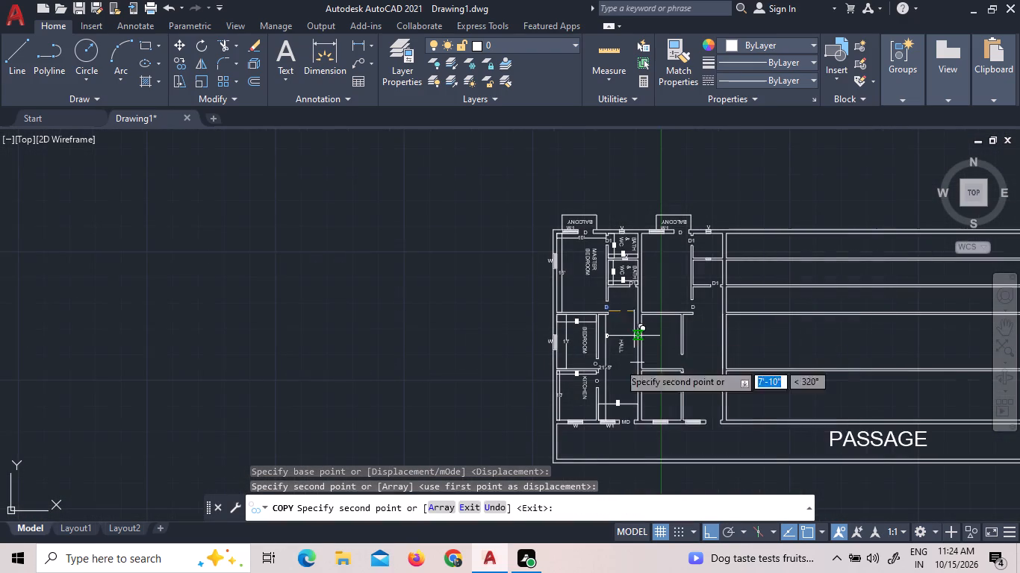
scroll(669, 428, up, 2)
right_click(635, 361)
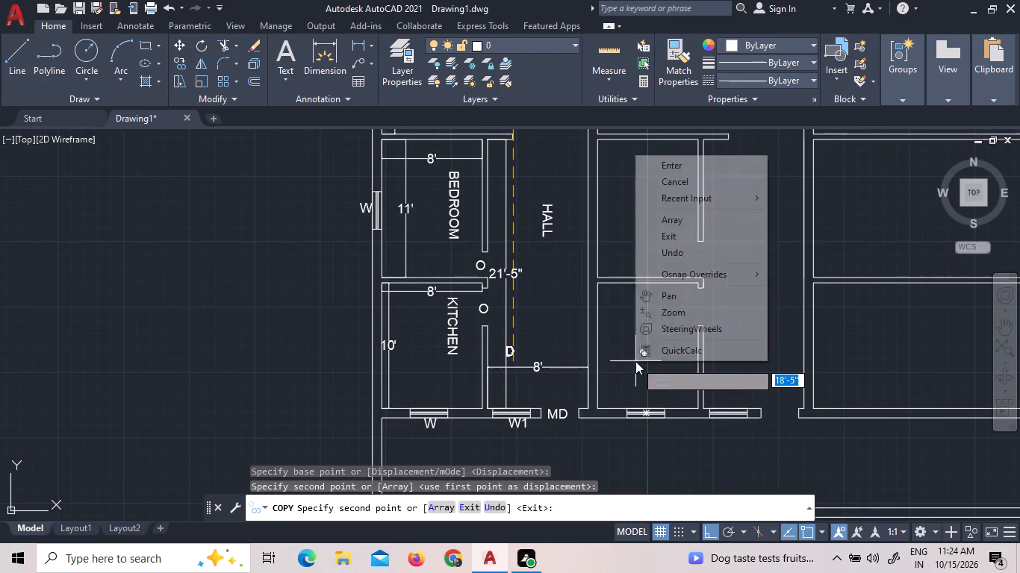
click(700, 167)
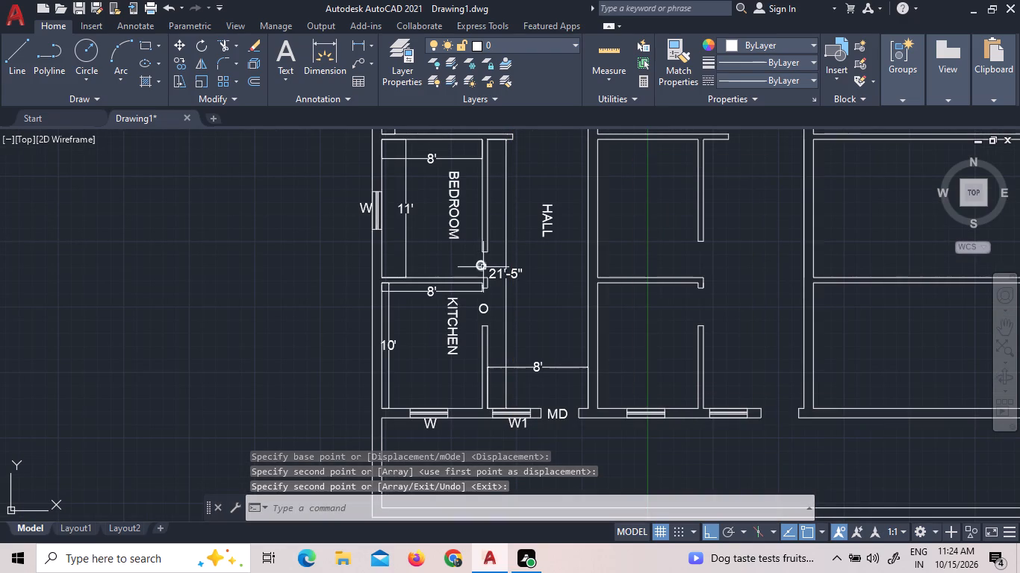
Copy the first unit's two O labels at the bedroom and kitchen openings about 17' east to the new unit's matching openings.
click(483, 267)
click(482, 310)
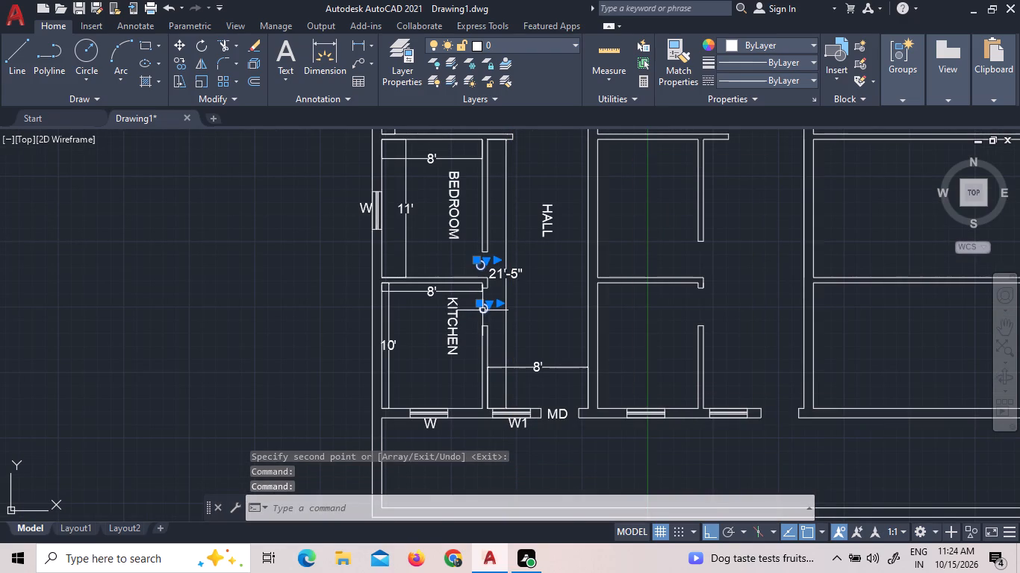
right_click(491, 265)
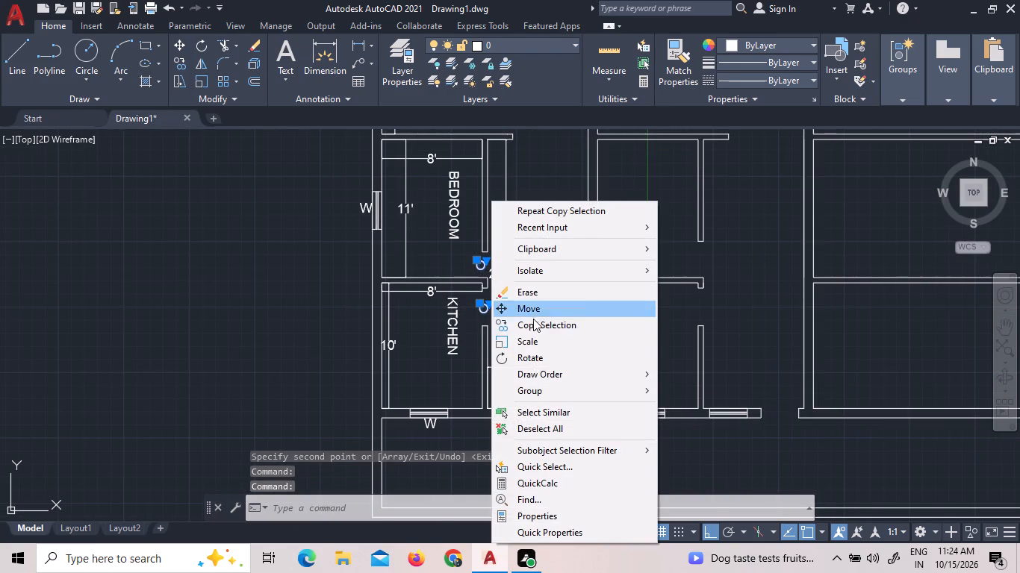
triple_click(537, 325)
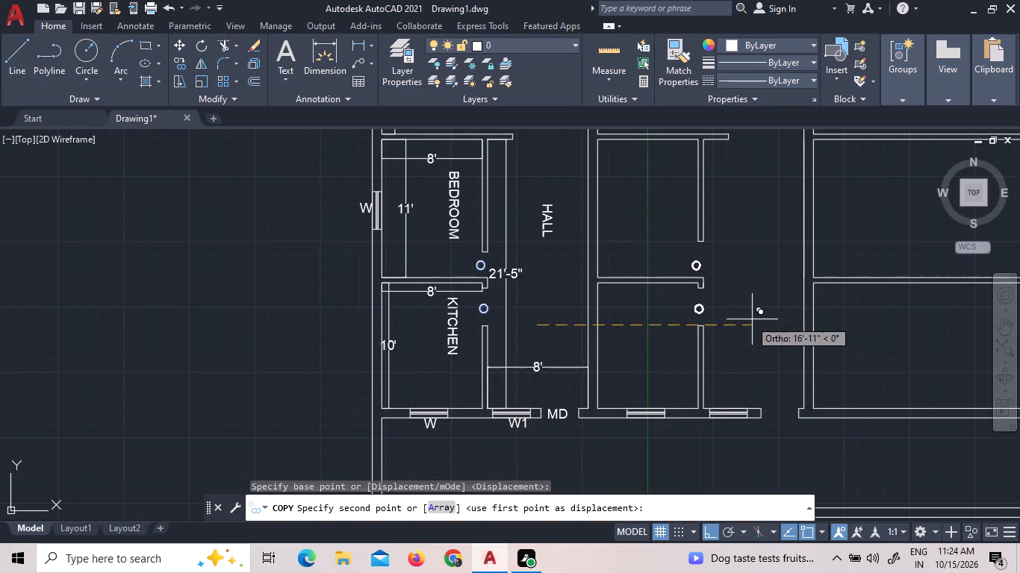
click(756, 322)
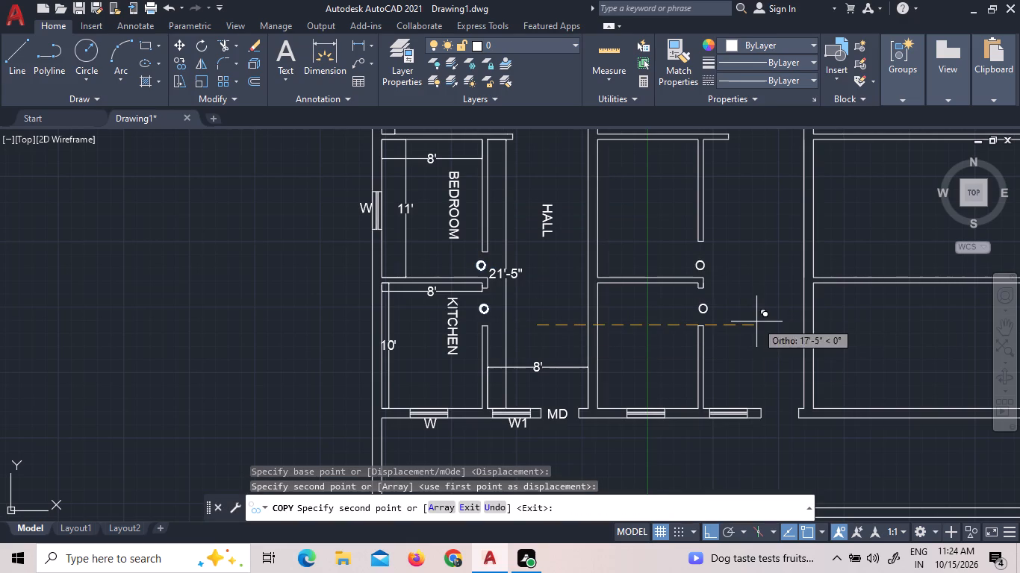
right_click(564, 353)
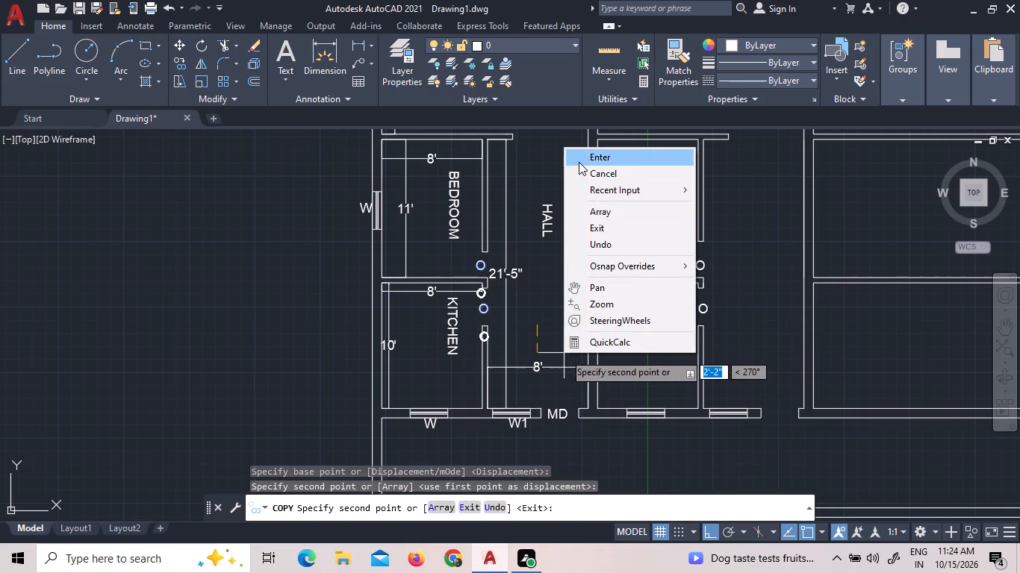
click(579, 162)
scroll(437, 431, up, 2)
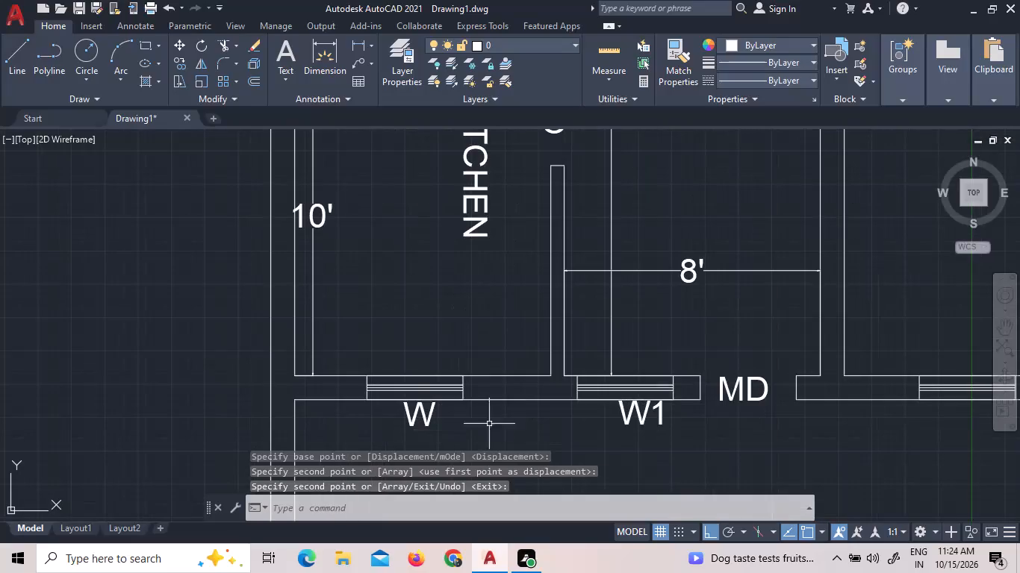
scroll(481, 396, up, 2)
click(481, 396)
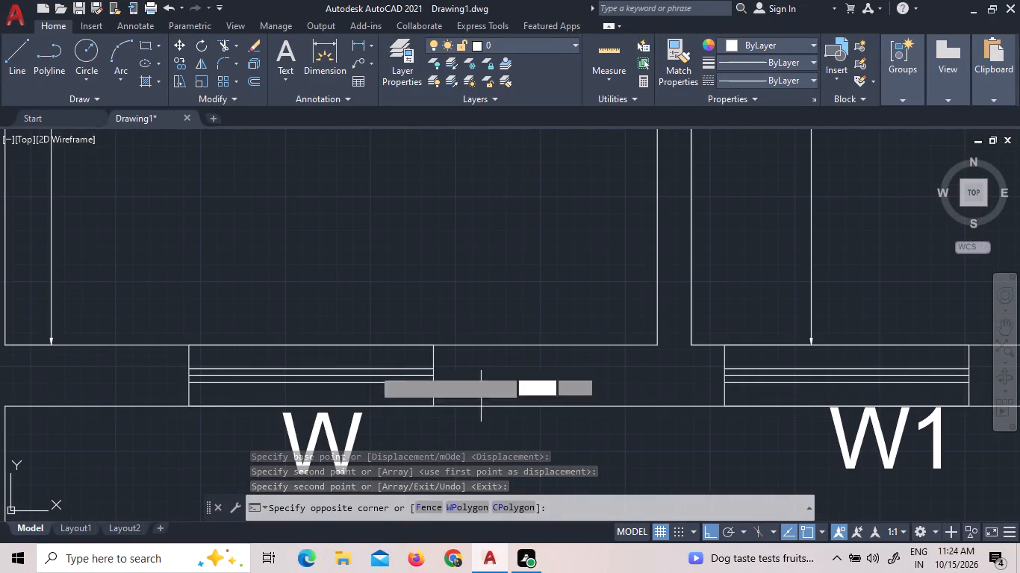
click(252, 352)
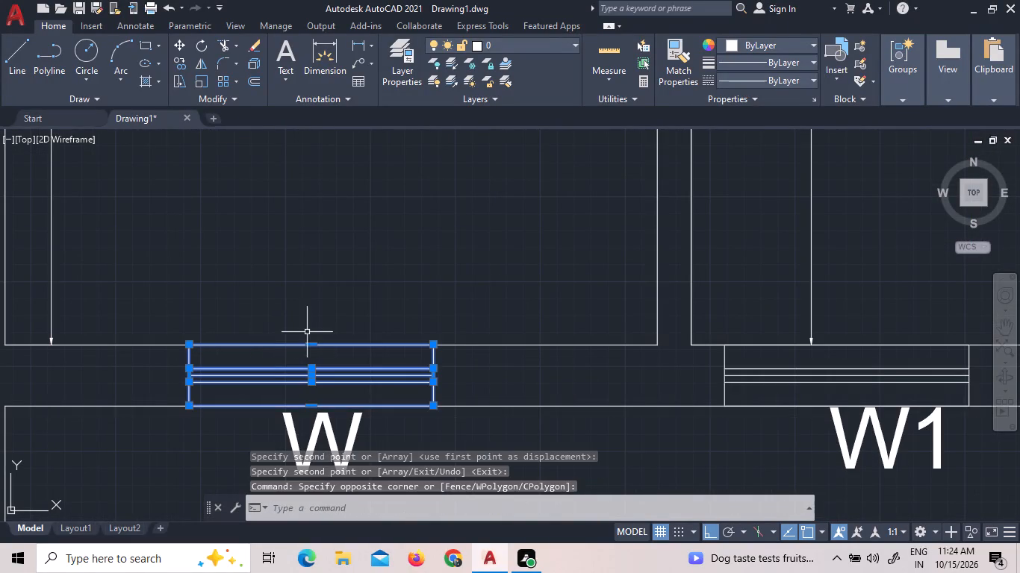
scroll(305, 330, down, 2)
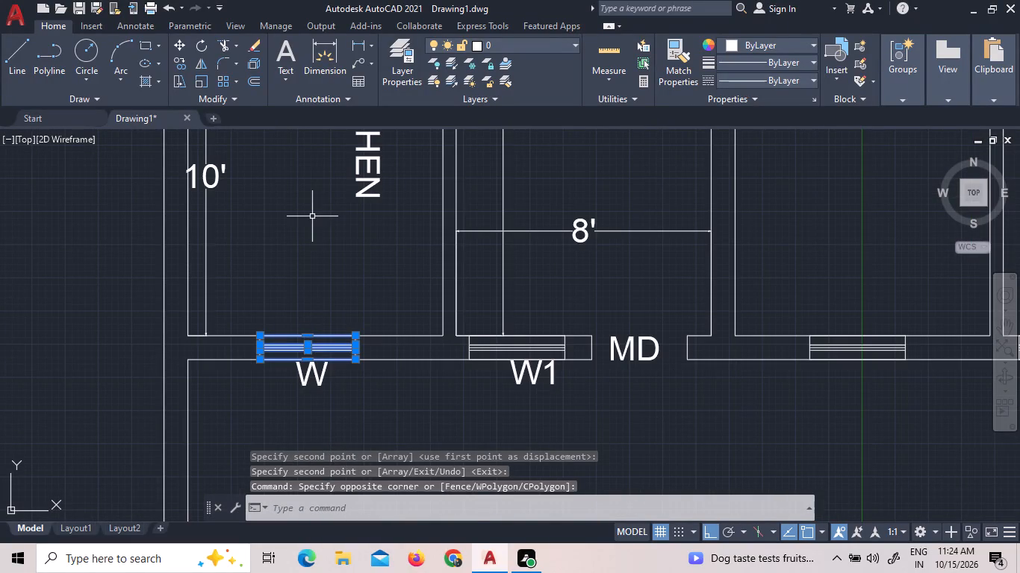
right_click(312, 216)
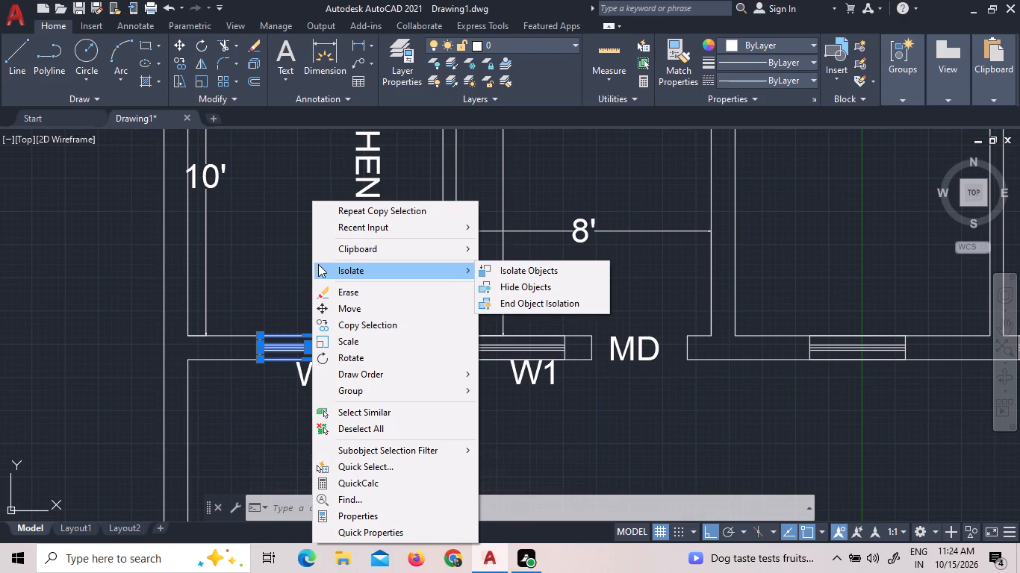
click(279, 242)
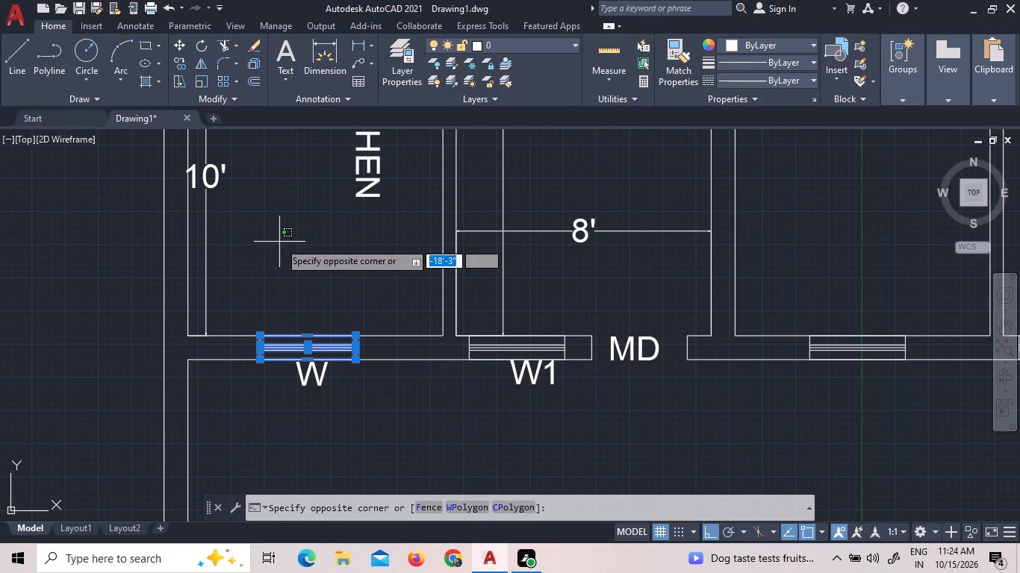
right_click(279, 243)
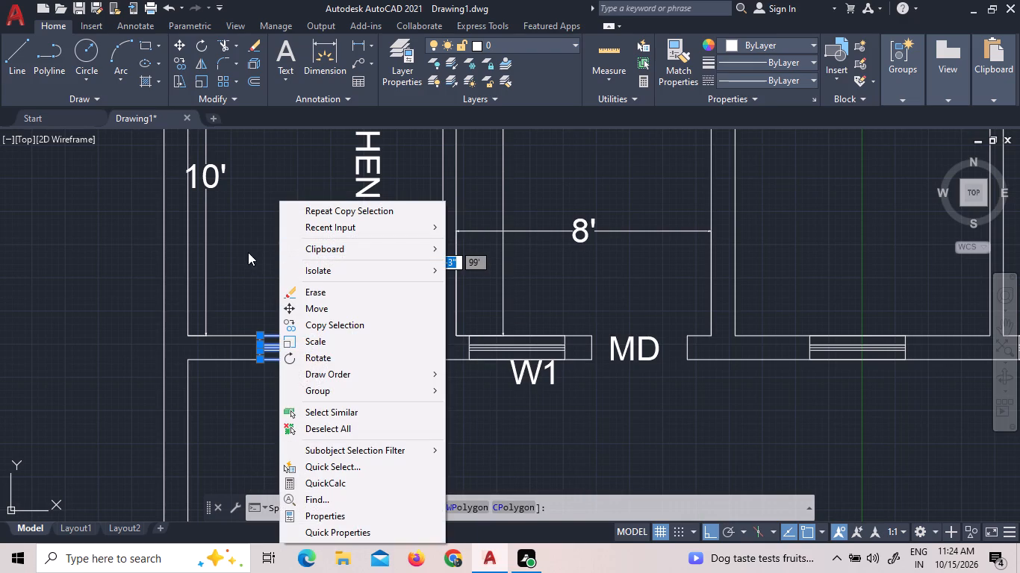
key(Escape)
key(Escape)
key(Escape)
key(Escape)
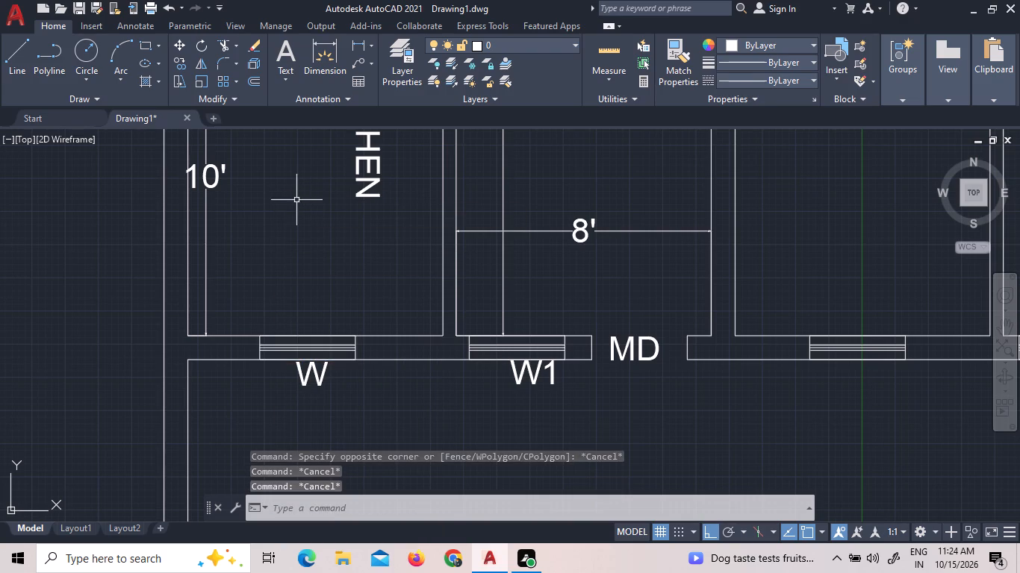
Copy the first unit's passage-side window labels W and W1 about 17' east, below the new unit's two window symbols.
click(309, 369)
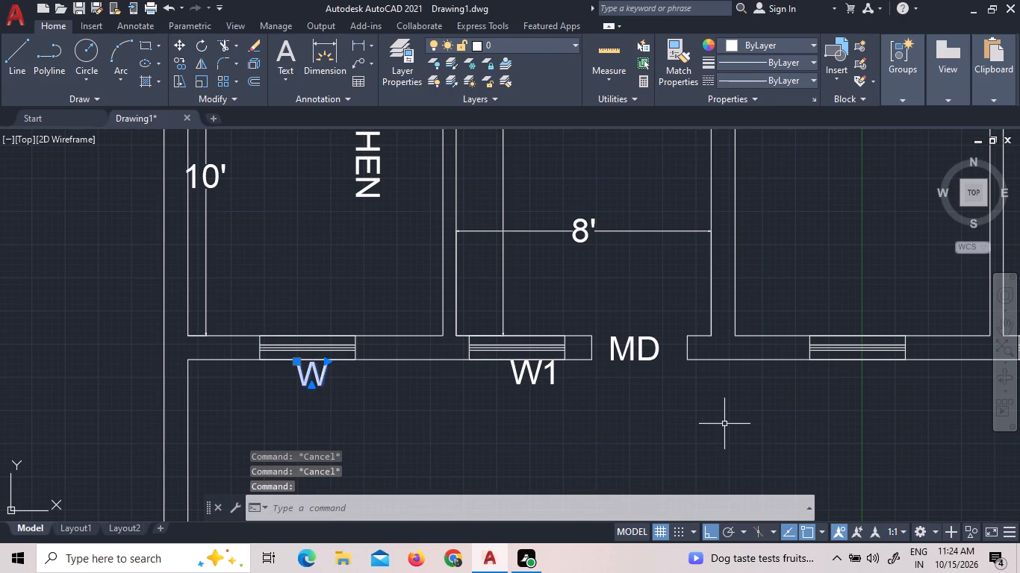
click(514, 377)
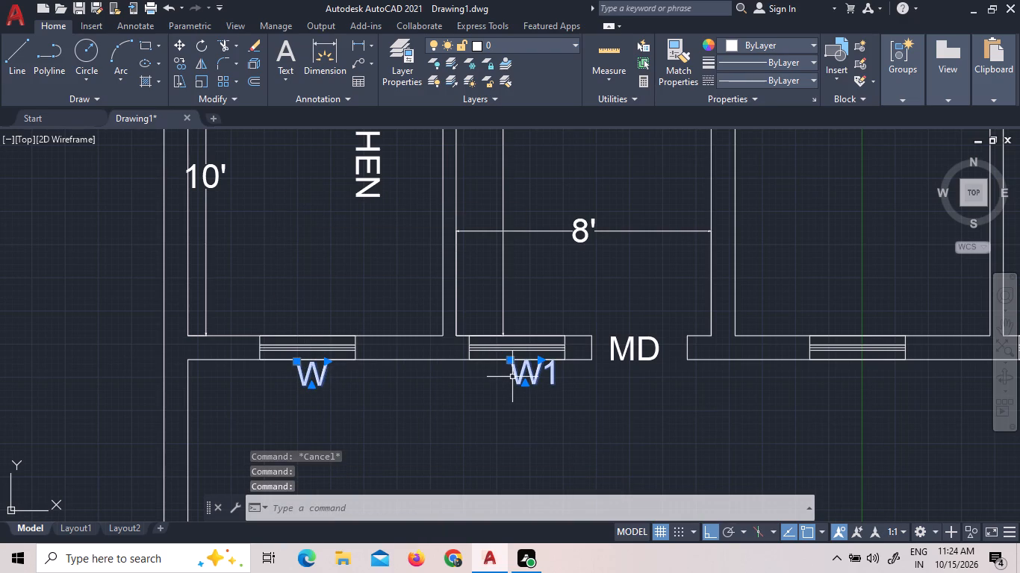
right_click(491, 392)
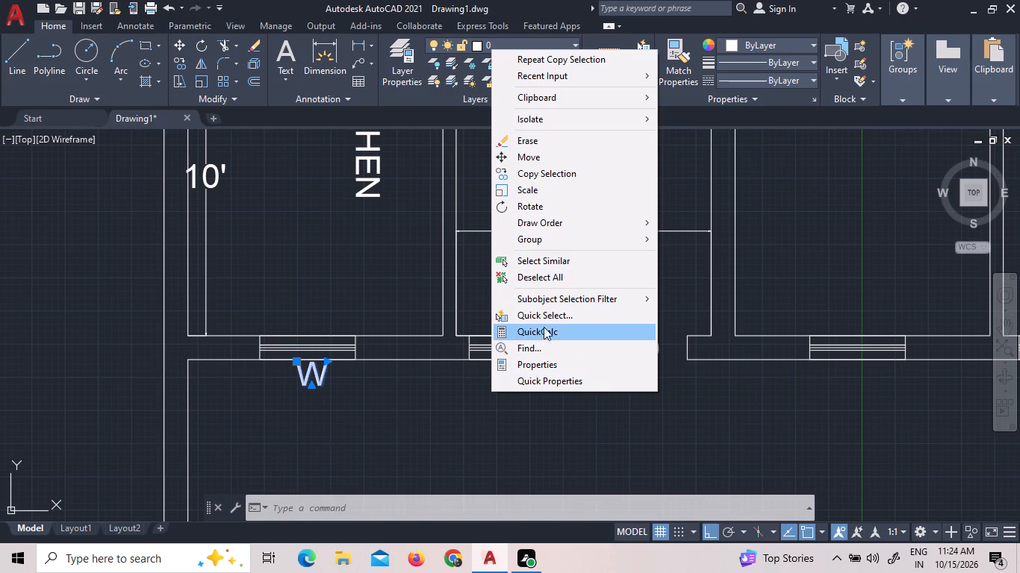
click(532, 170)
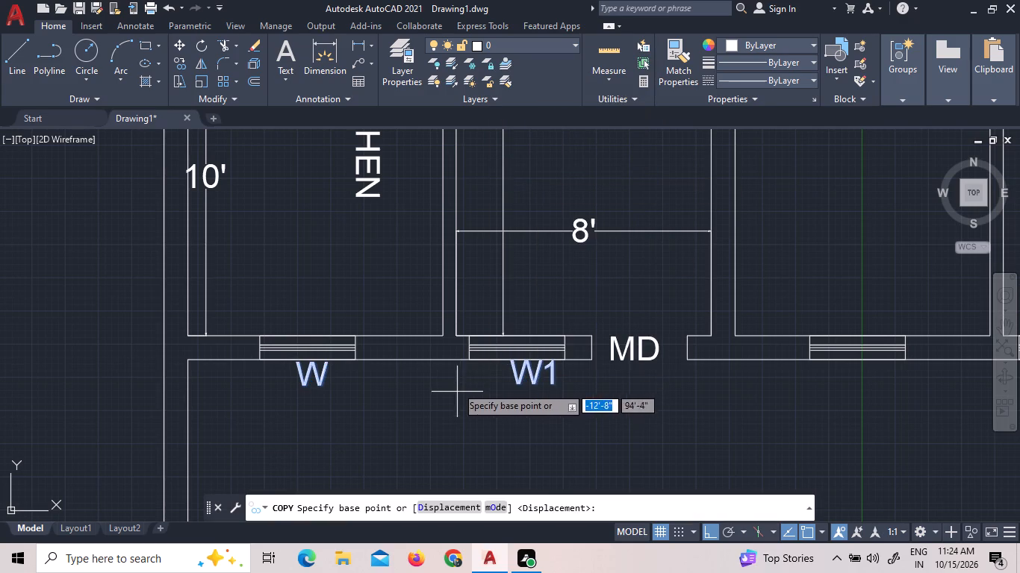
click(456, 386)
scroll(752, 357, down, 4)
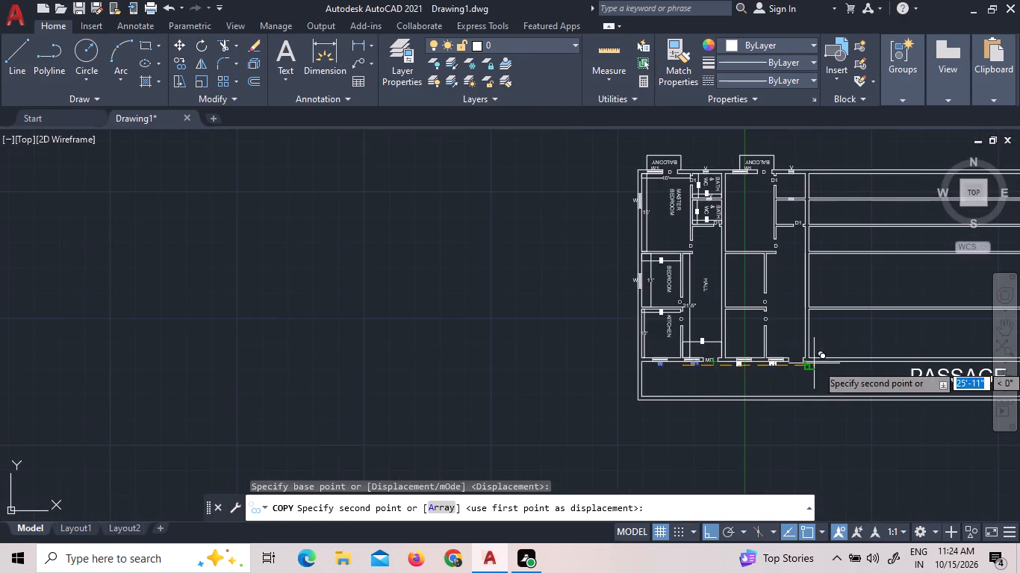
scroll(830, 364, up, 3)
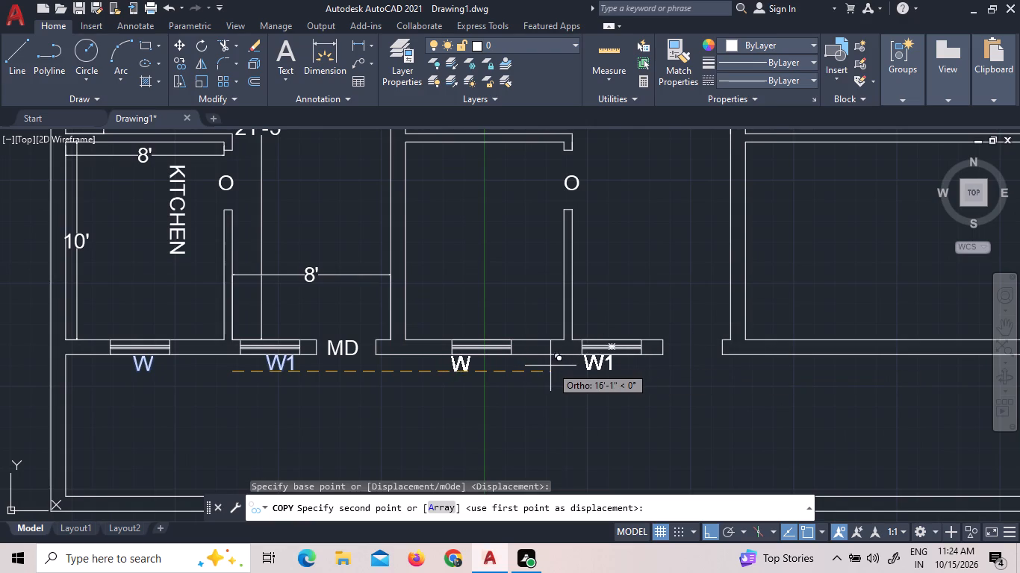
click(564, 372)
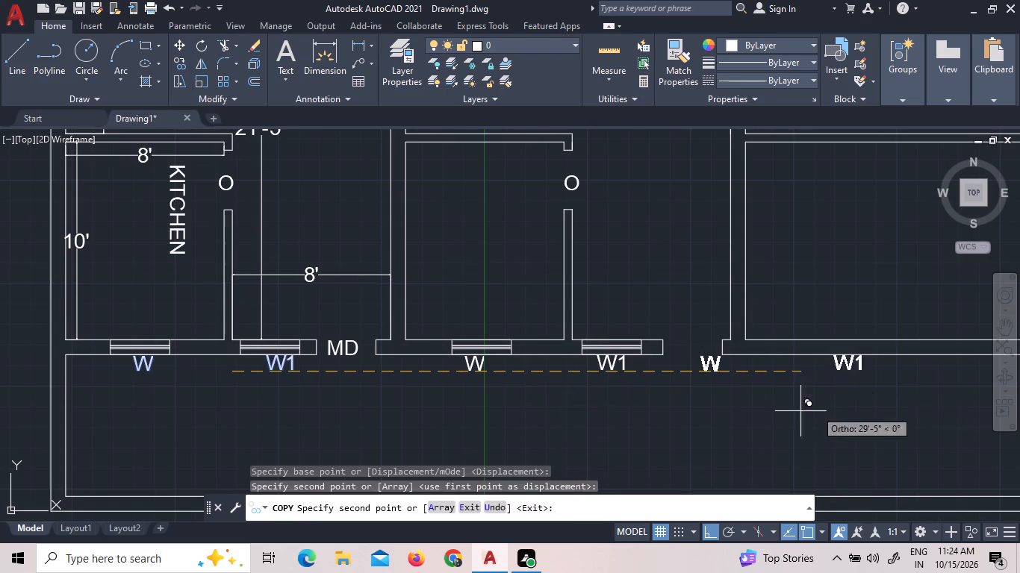
right_click(747, 441)
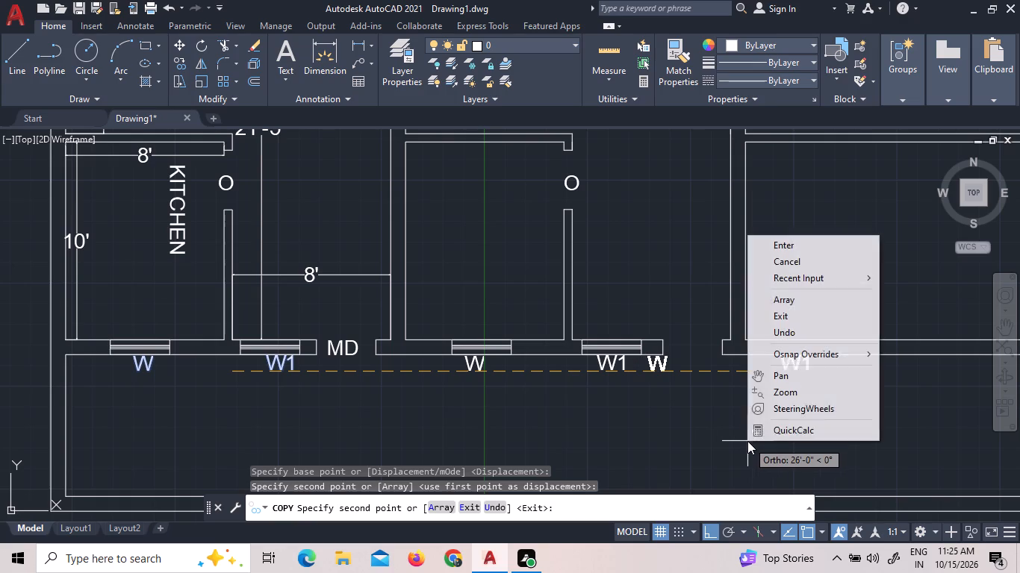
click(812, 251)
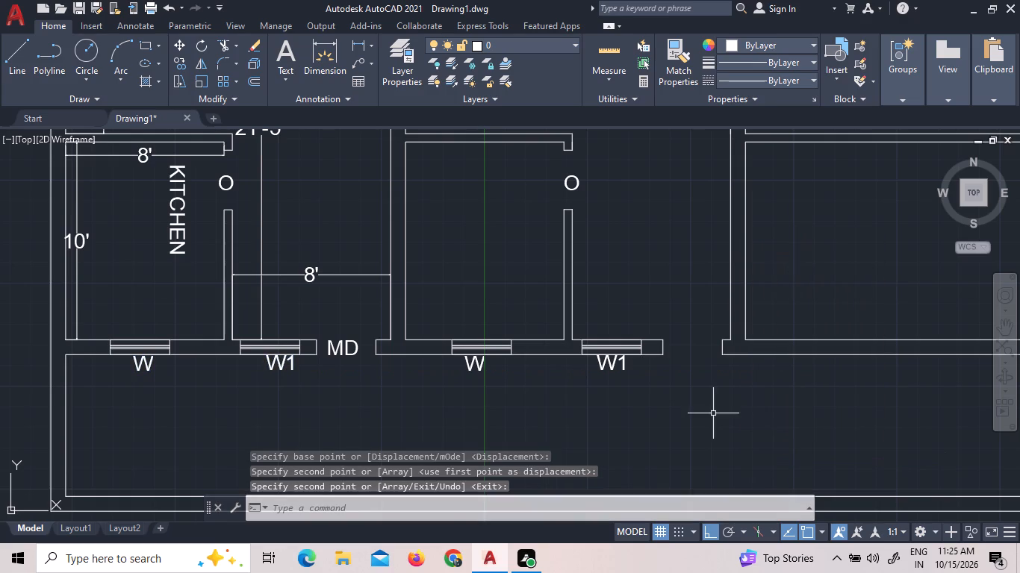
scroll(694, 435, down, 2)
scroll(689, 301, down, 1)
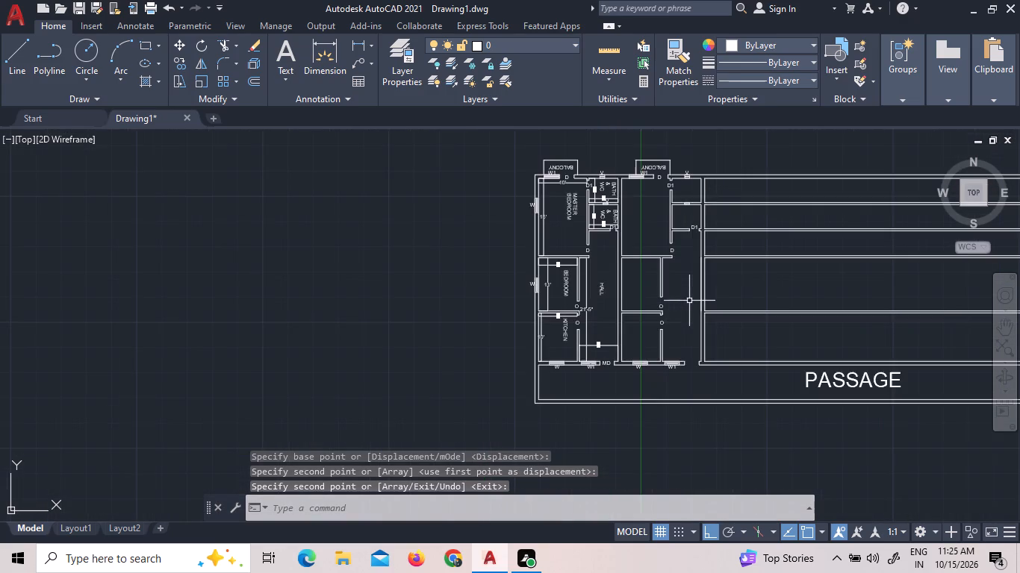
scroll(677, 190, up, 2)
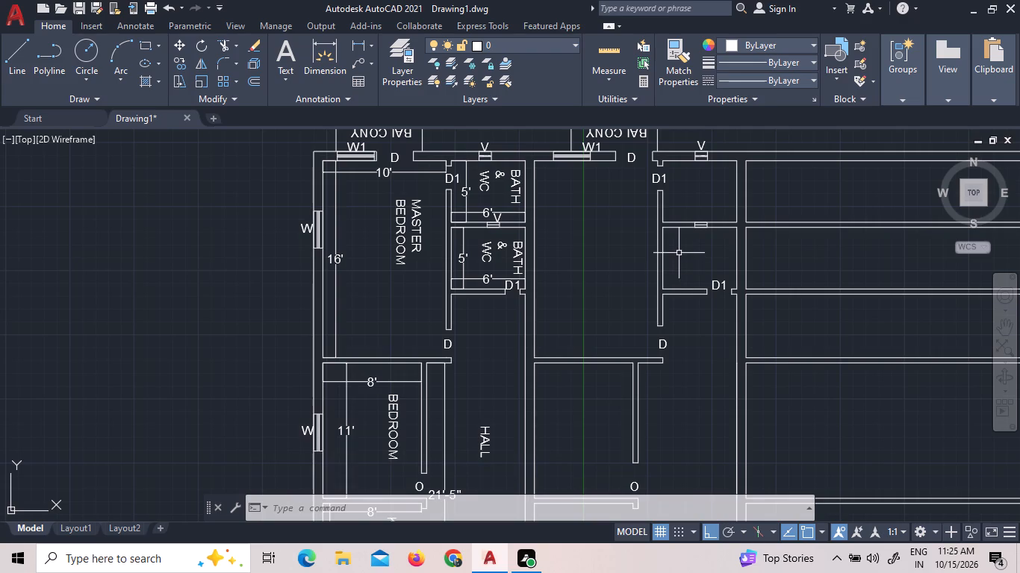
Copy the first unit's MASTER BEDROOM, BEDROOM, KITCHEN, HALL and both BATH & WC labels 15'-10" east into the new unit.
scroll(679, 252, down, 1)
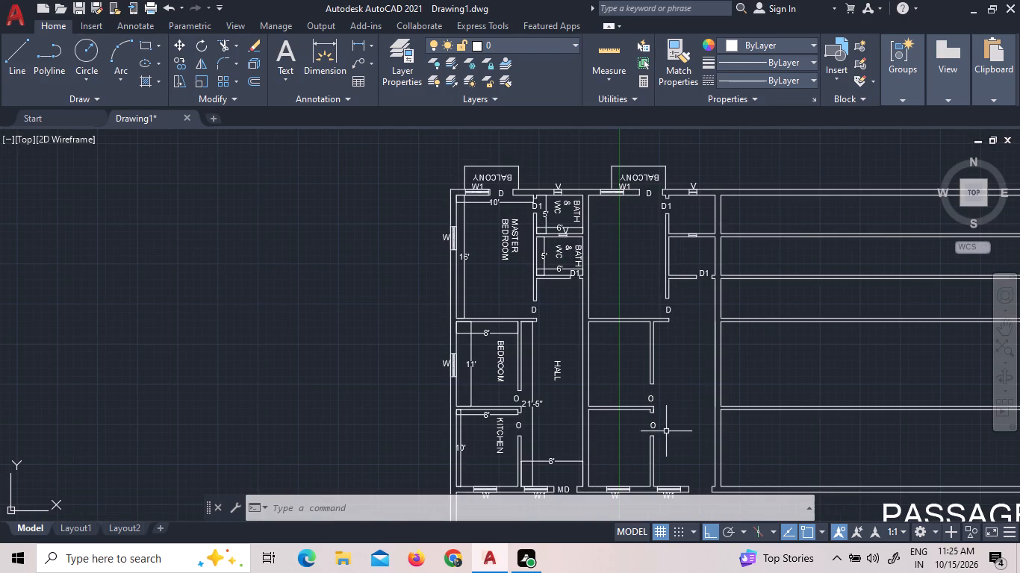
scroll(667, 412, down, 1)
scroll(670, 480, up, 1)
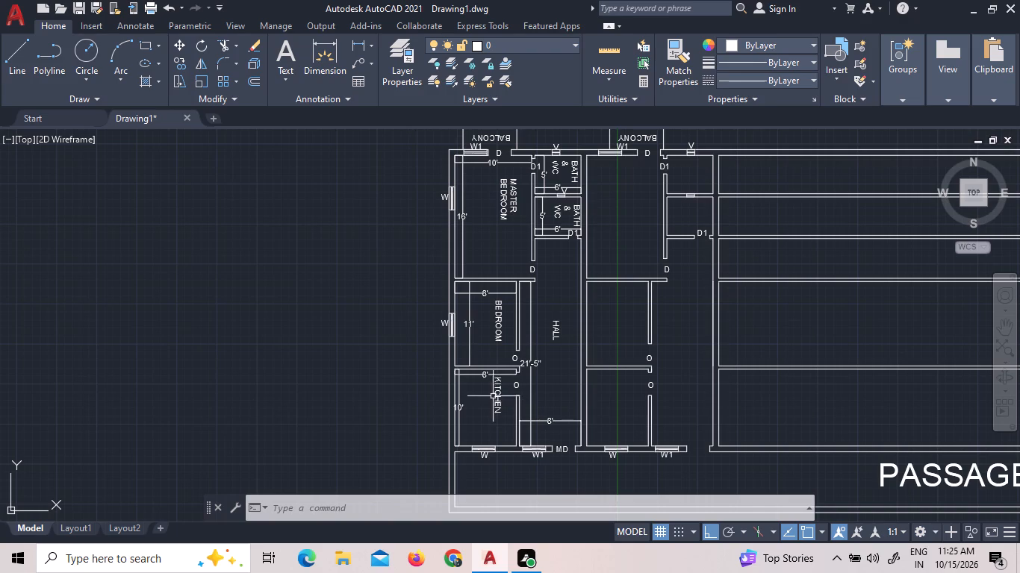
click(499, 397)
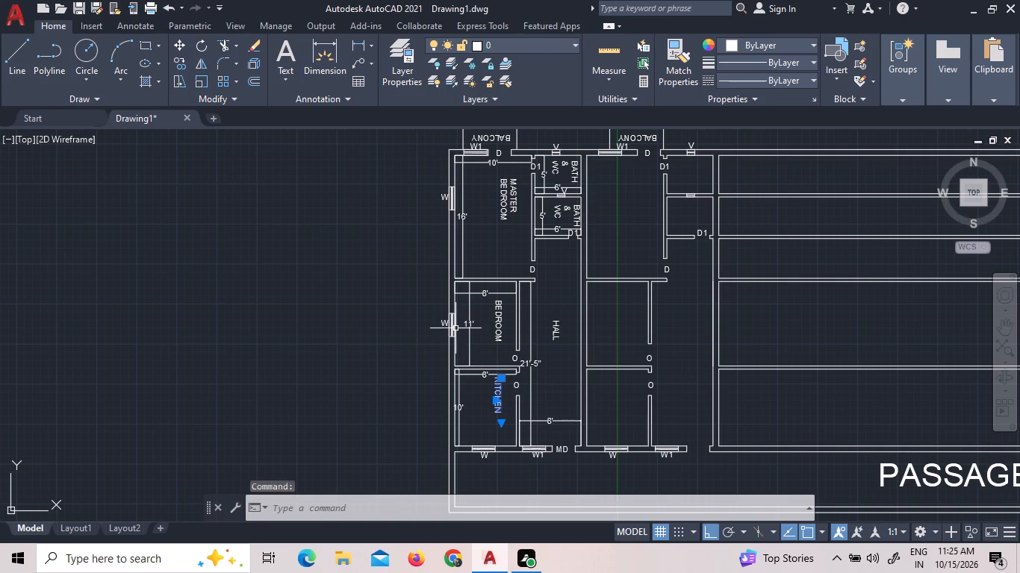
click(496, 321)
click(503, 187)
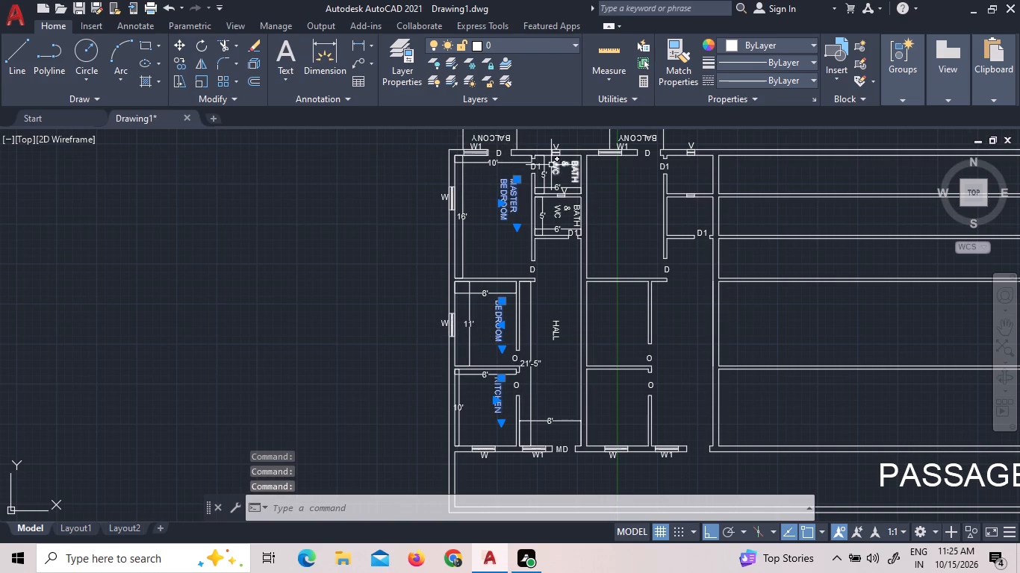
click(556, 166)
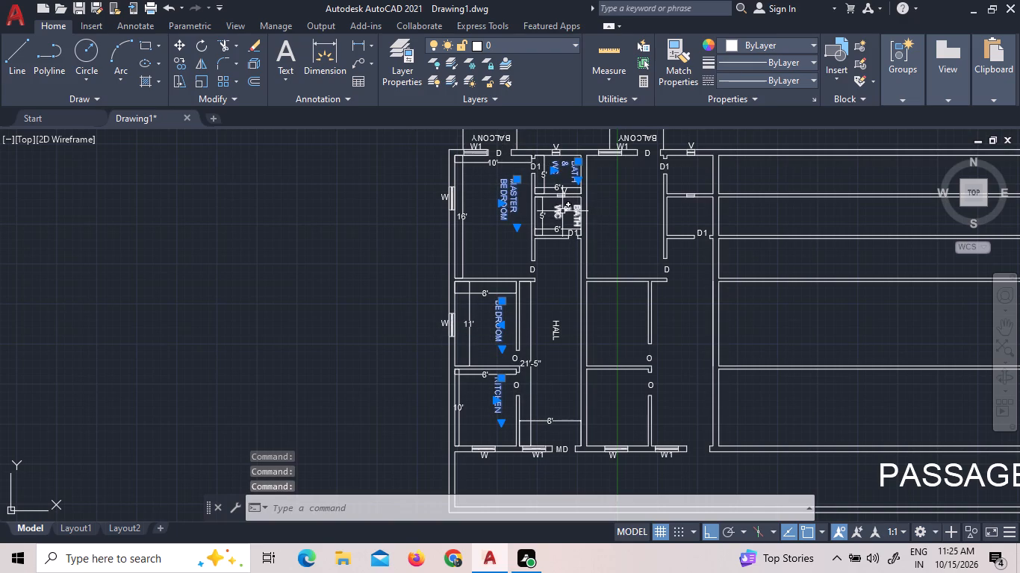
click(562, 210)
click(559, 323)
right_click(558, 284)
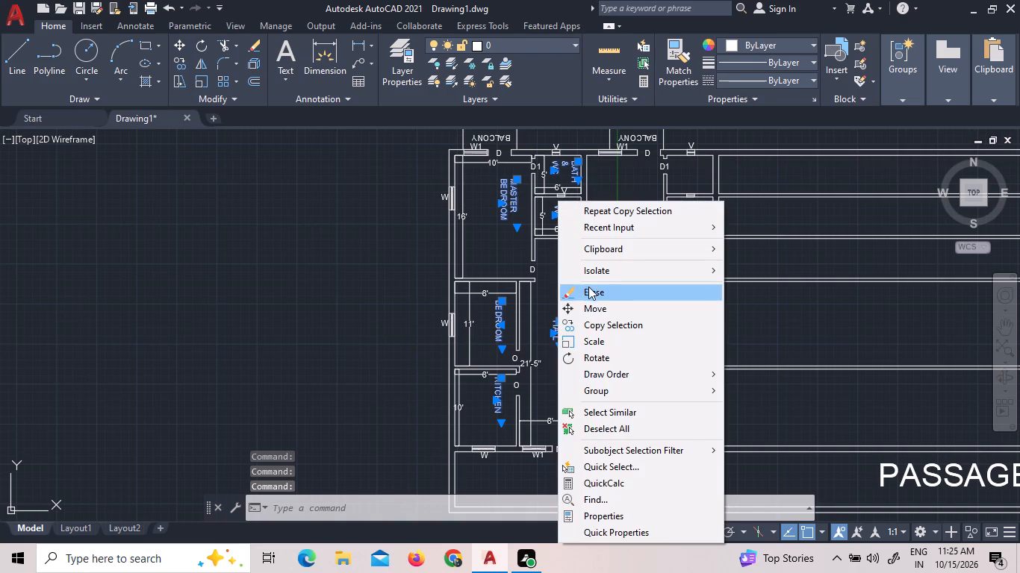
double_click(608, 327)
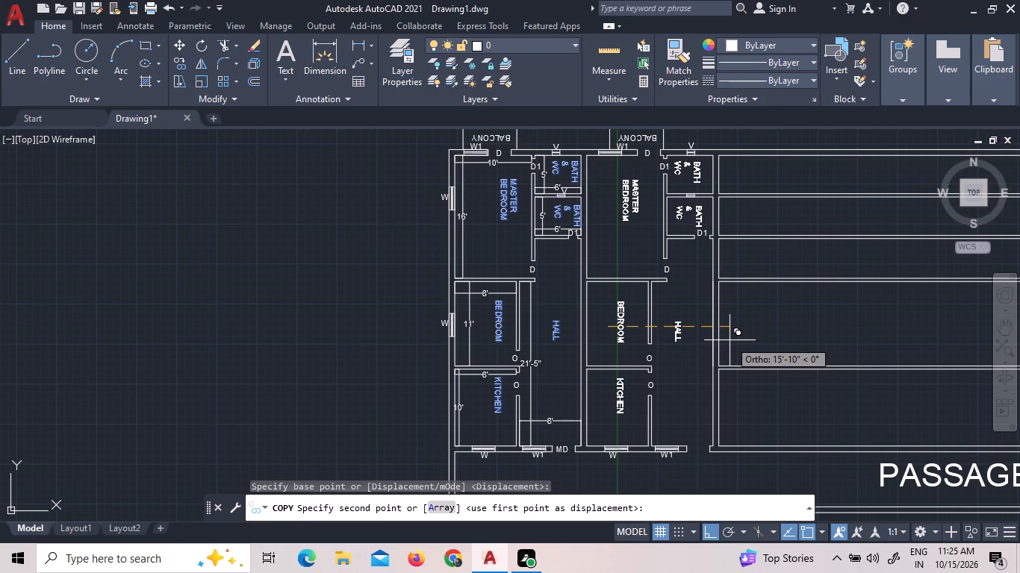
click(730, 340)
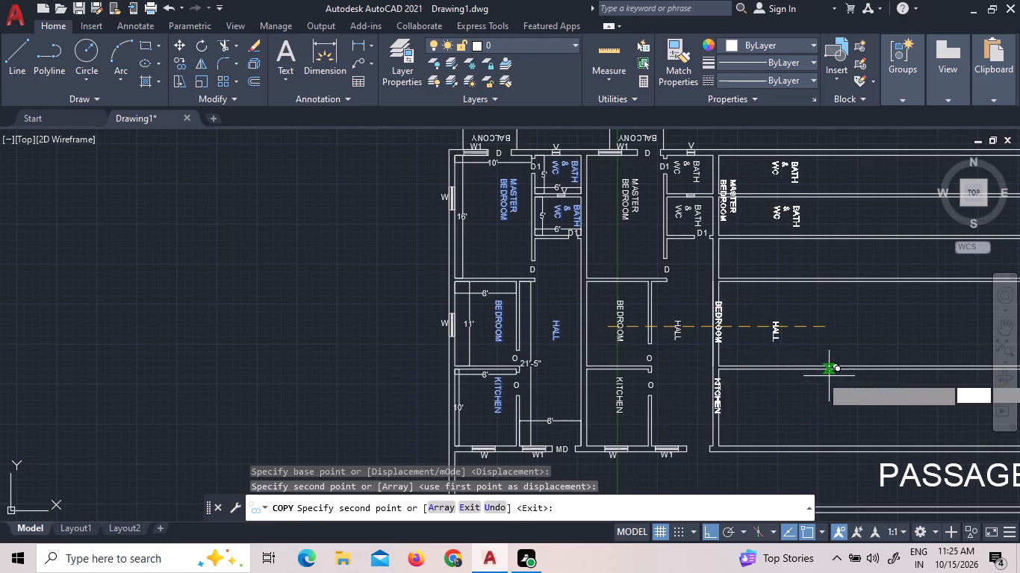
right_click(858, 361)
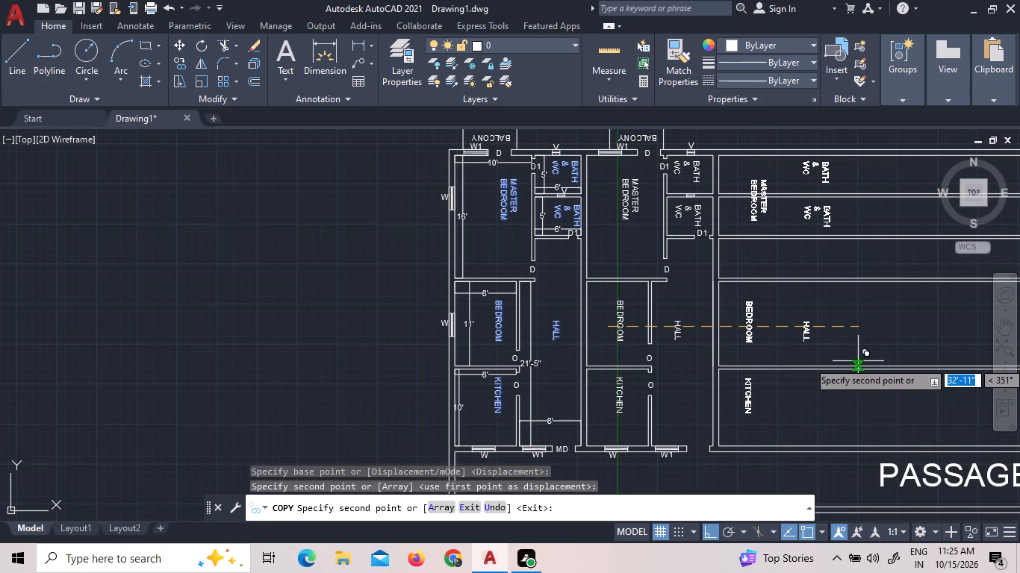
click(913, 156)
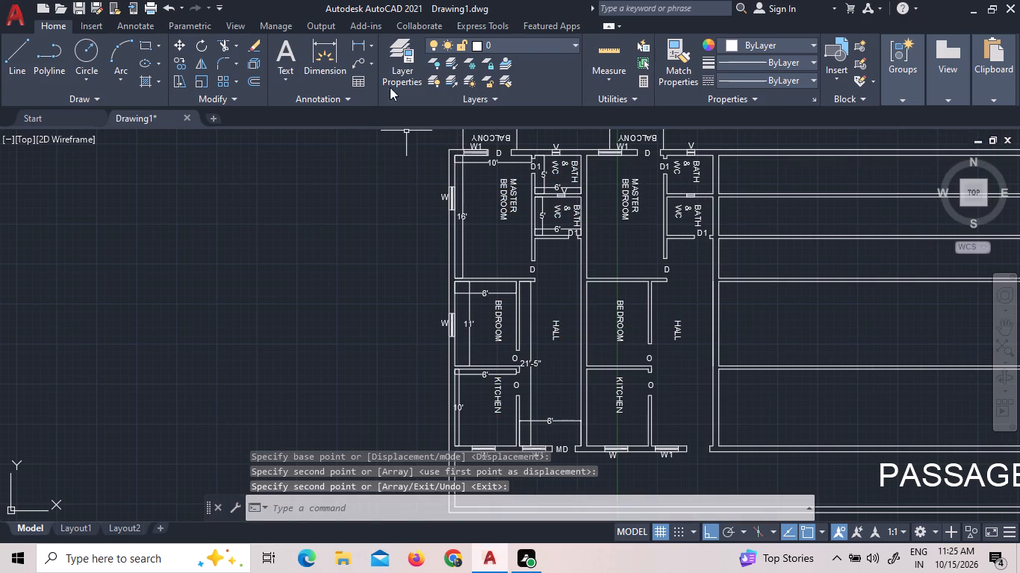
Dimension the new unit's master bedroom length between its north and south walls, placing the dimension line just inside the west wall.
click(326, 44)
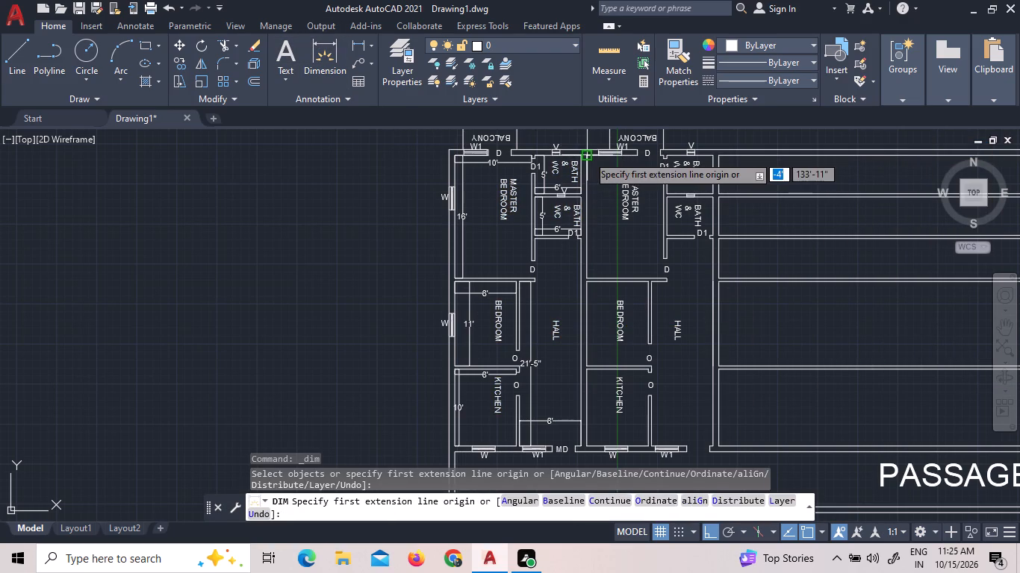
click(588, 155)
scroll(590, 277, up, 2)
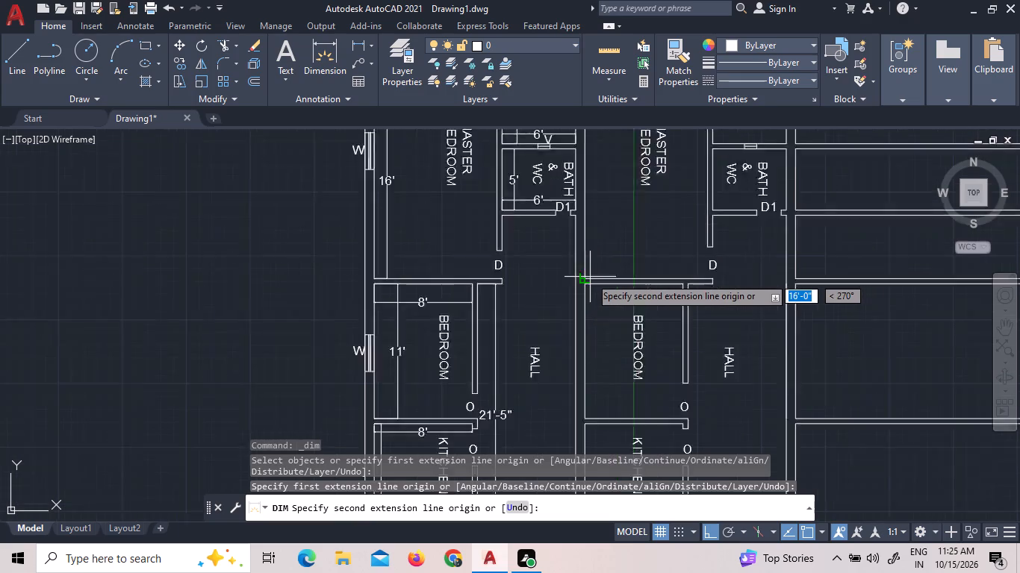
scroll(590, 277, up, 1)
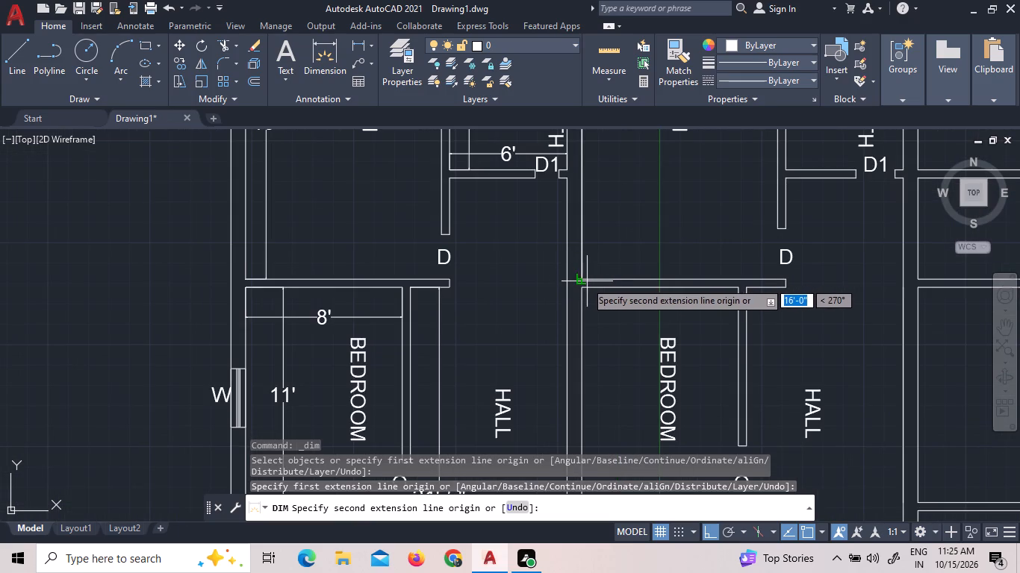
double_click(579, 279)
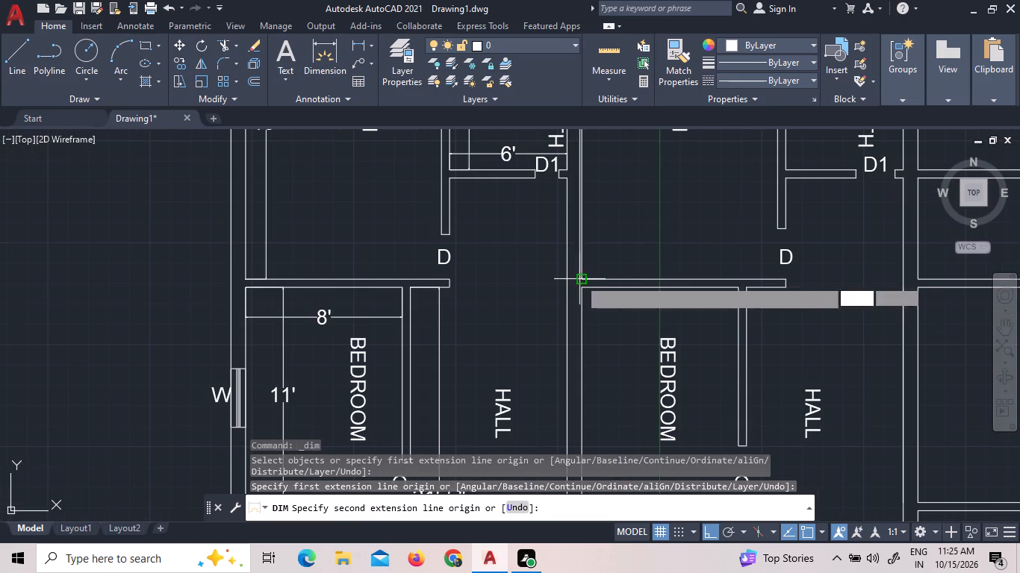
click(615, 284)
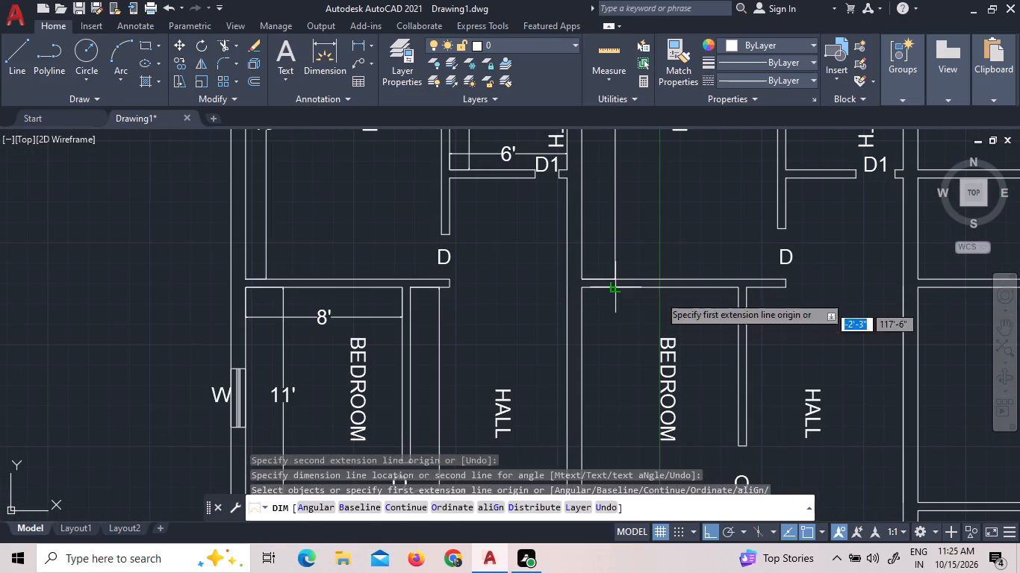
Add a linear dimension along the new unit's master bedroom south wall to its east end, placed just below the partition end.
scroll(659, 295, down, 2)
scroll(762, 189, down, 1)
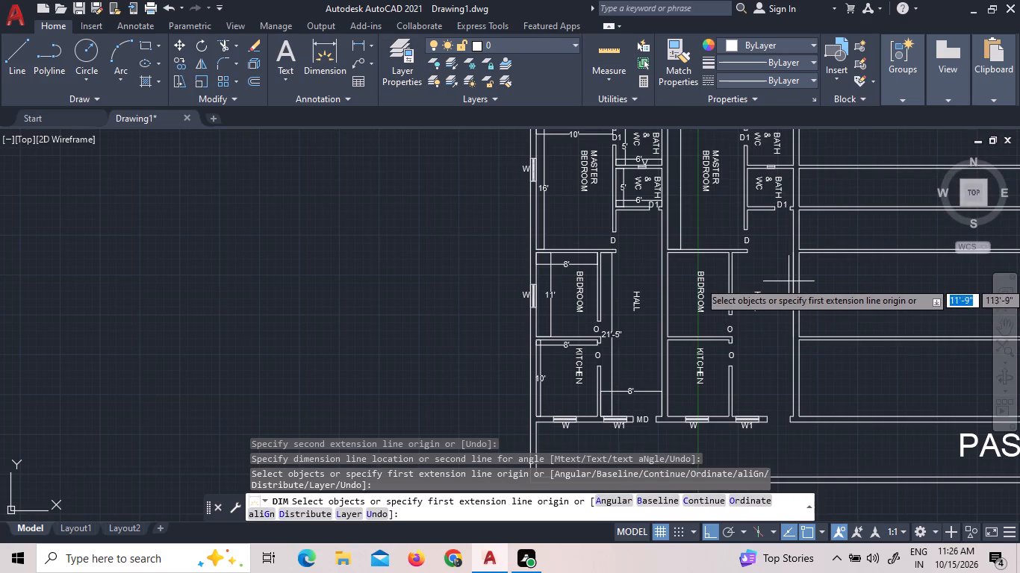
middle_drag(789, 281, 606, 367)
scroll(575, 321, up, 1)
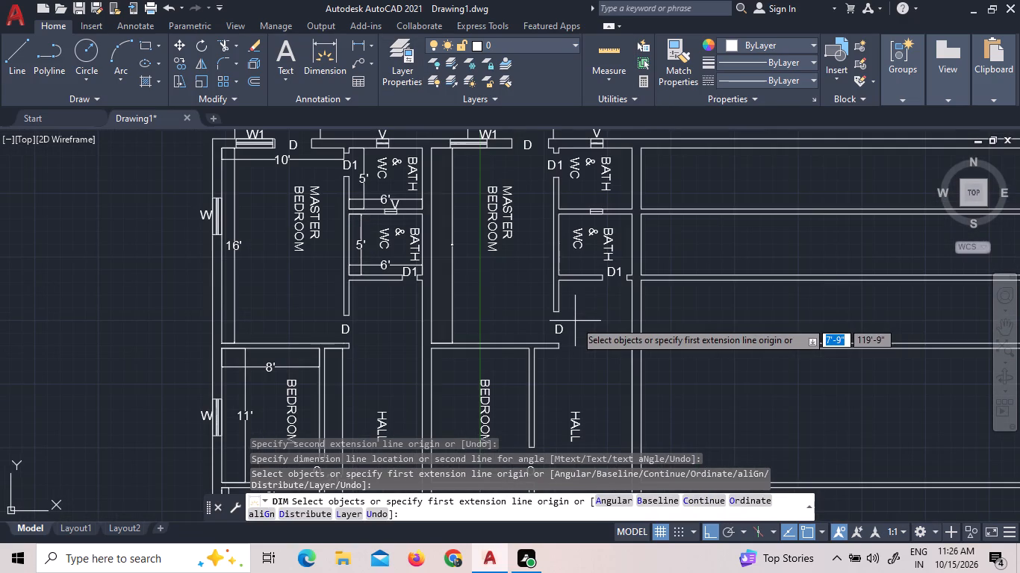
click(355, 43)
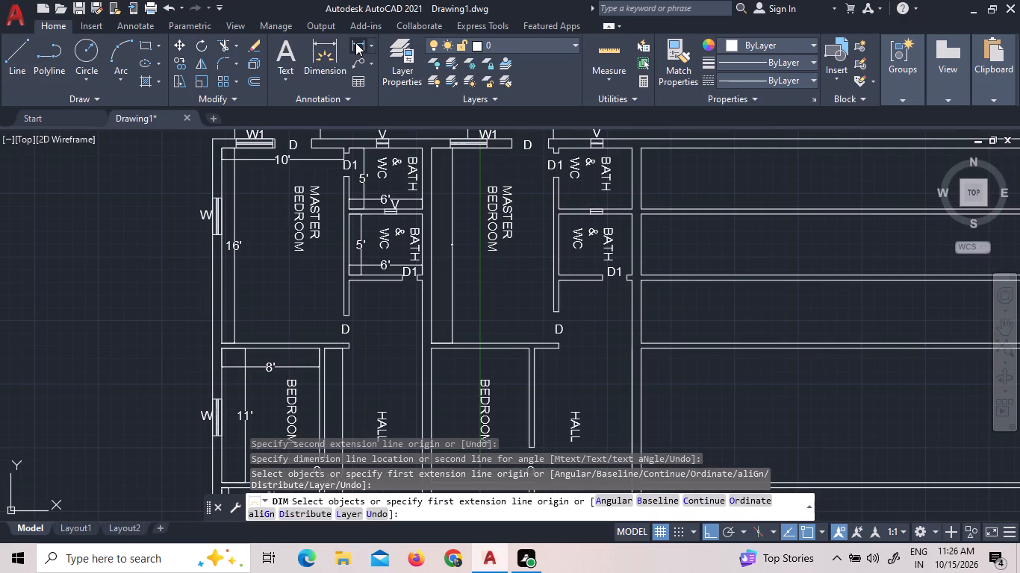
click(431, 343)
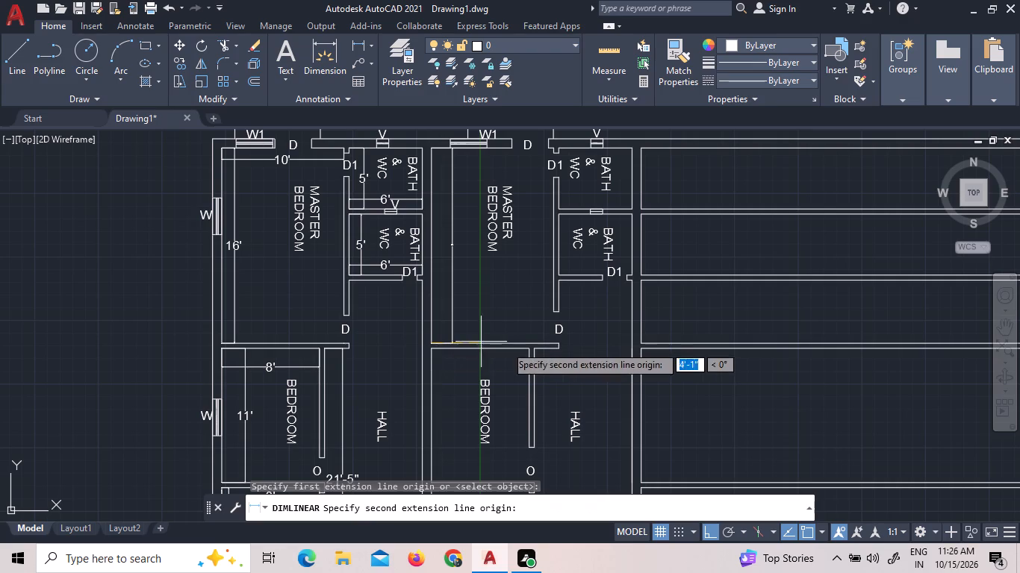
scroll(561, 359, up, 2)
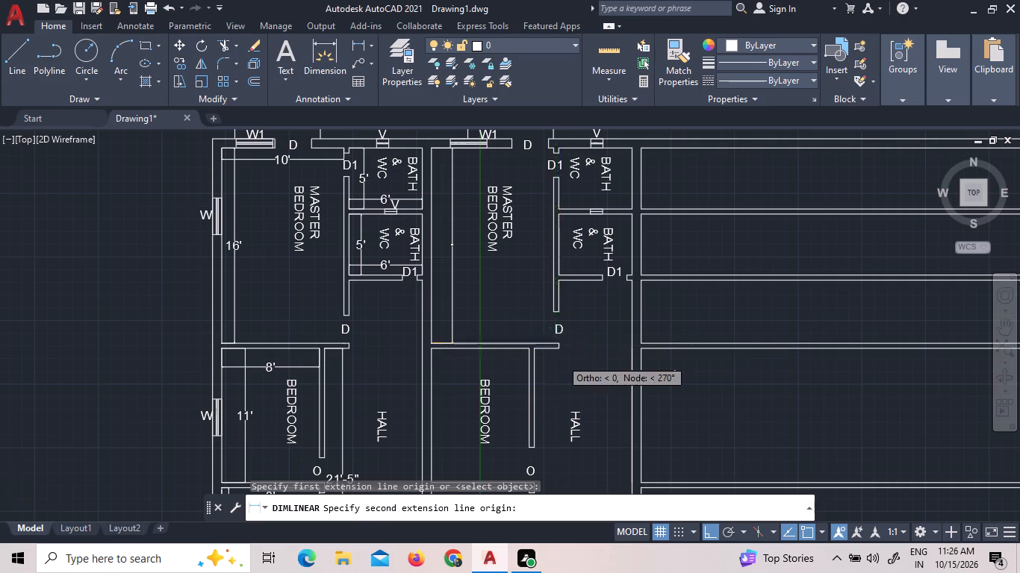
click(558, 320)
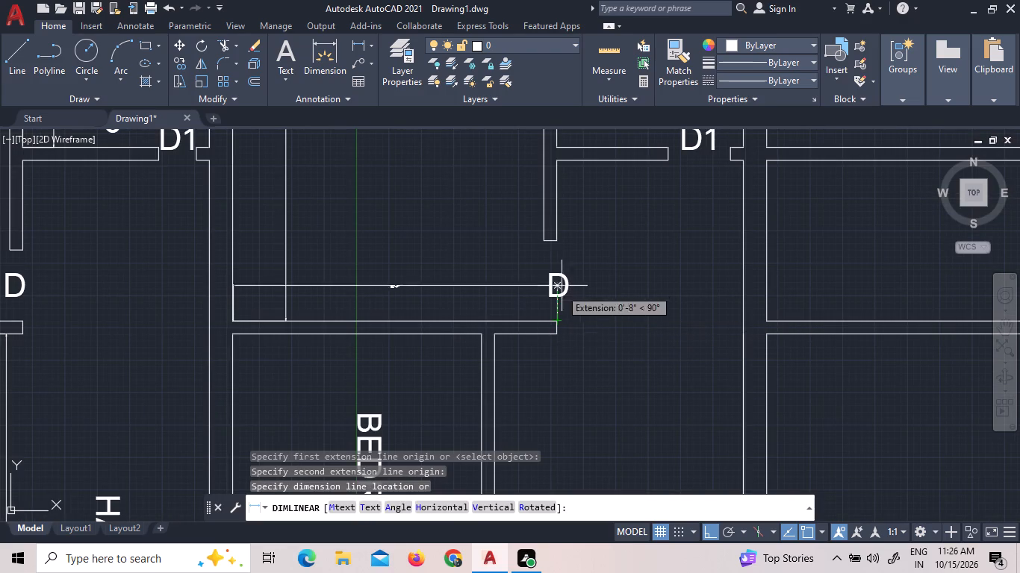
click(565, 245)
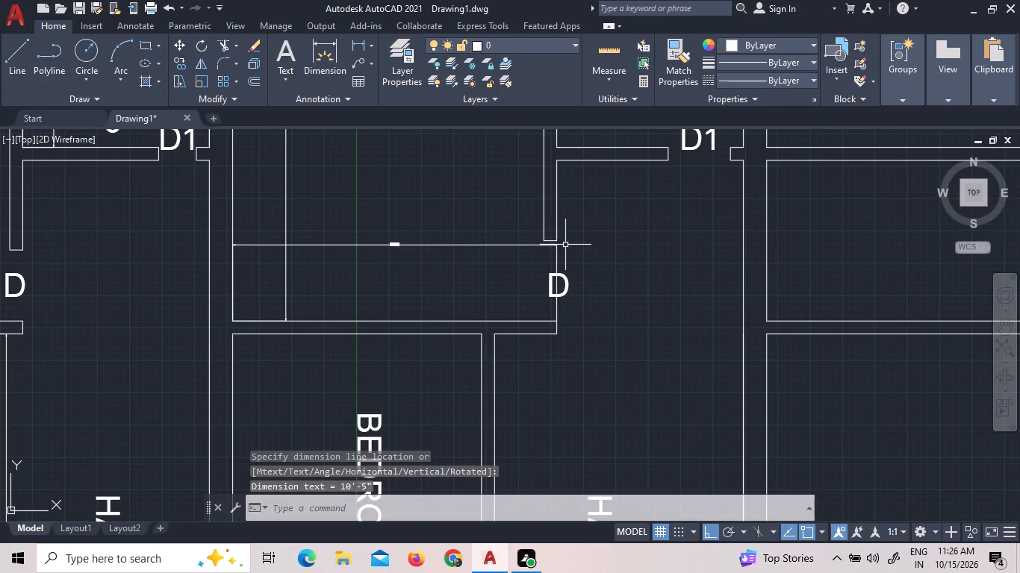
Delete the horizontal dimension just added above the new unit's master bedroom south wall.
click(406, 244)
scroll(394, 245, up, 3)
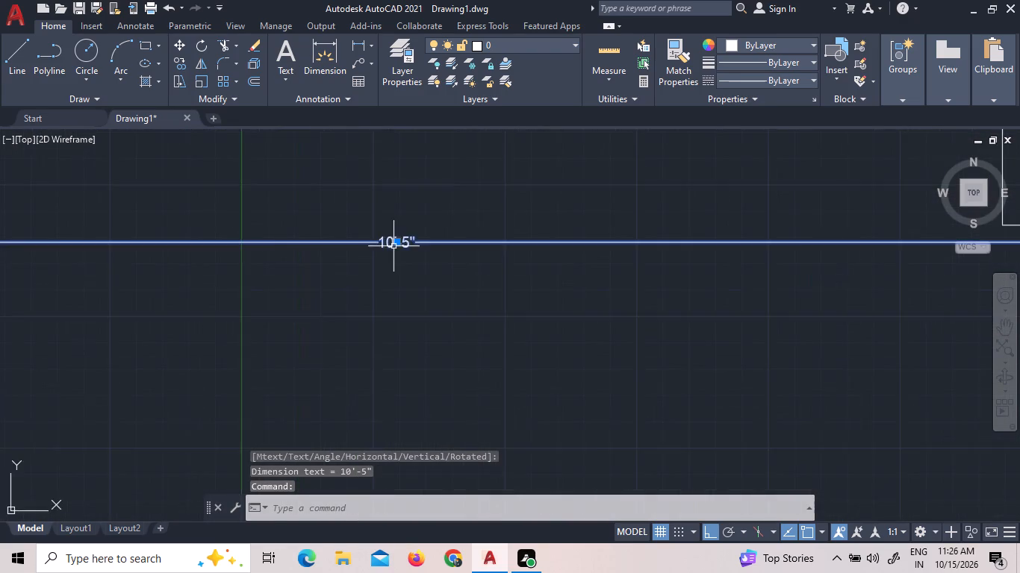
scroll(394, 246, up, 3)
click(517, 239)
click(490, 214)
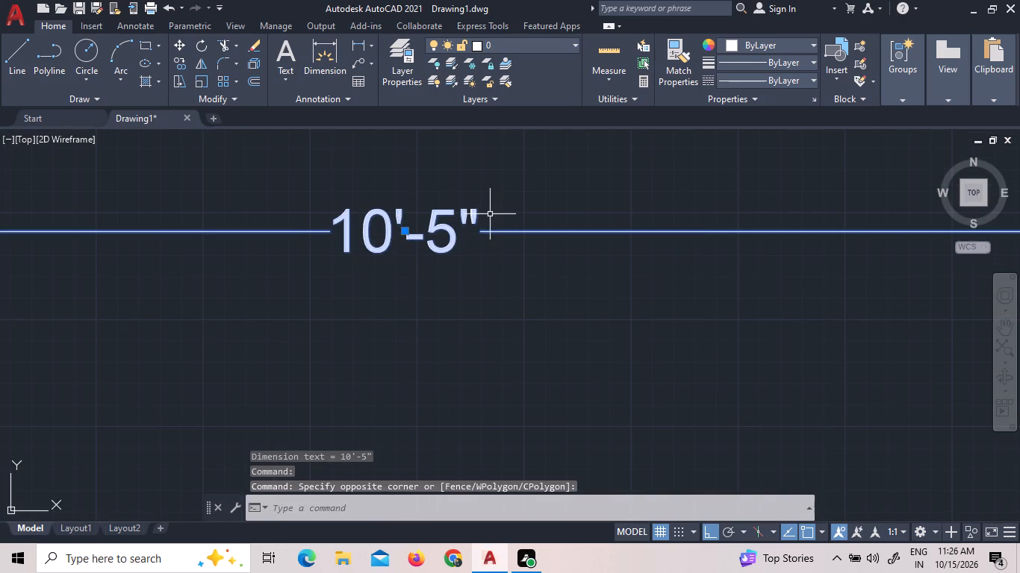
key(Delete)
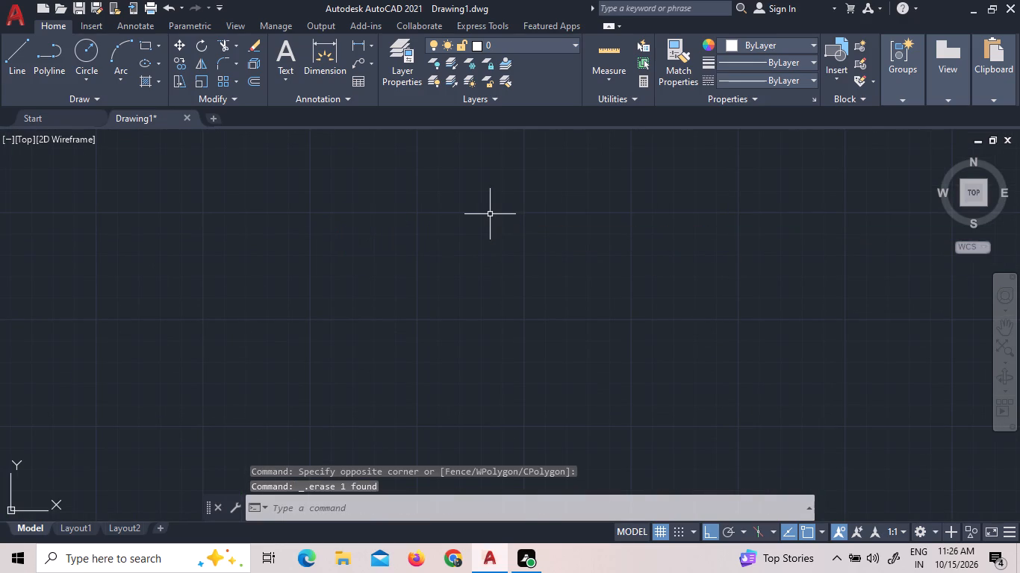
Dimension the new unit's master bedroom width from its west wall to the bath partition, placing the dimension just below the north wall.
scroll(490, 214, down, 6)
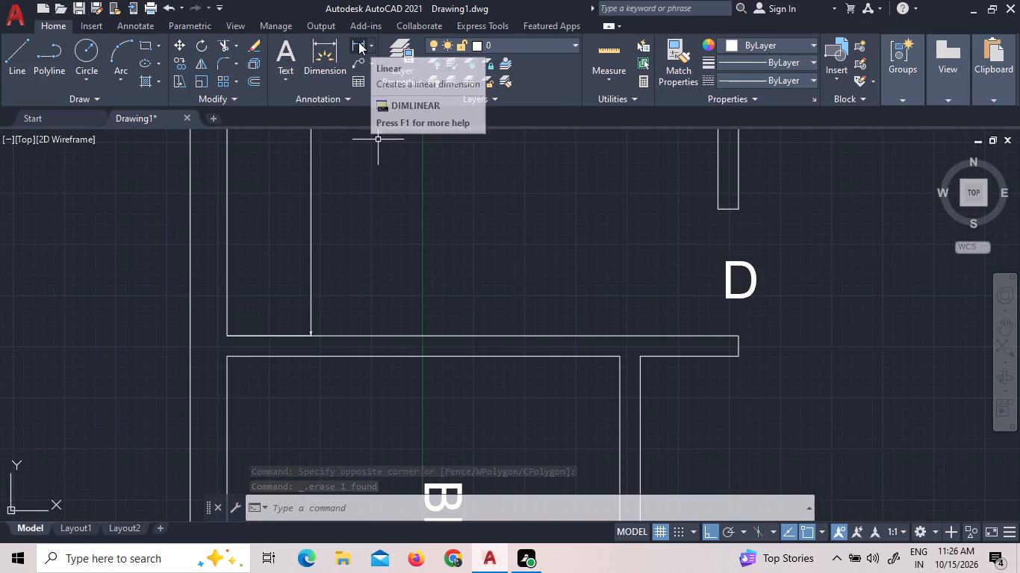
scroll(500, 338, down, 3)
scroll(507, 259, down, 2)
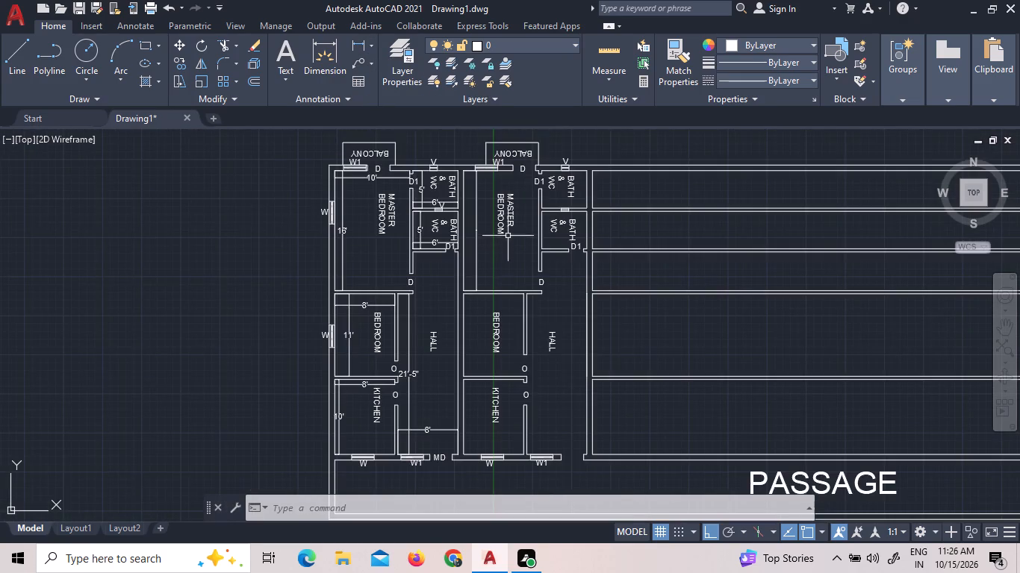
scroll(529, 175, up, 4)
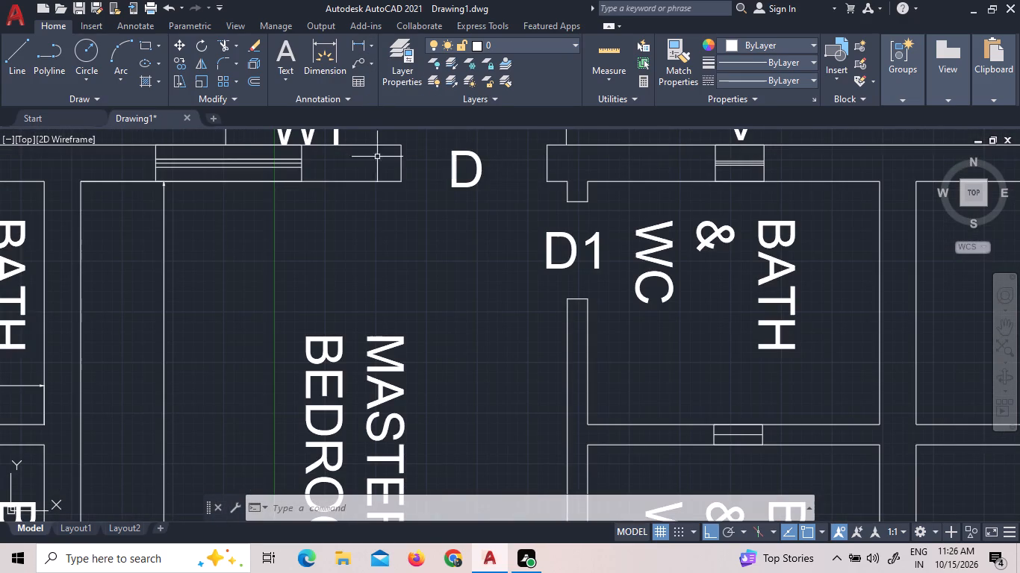
click(331, 47)
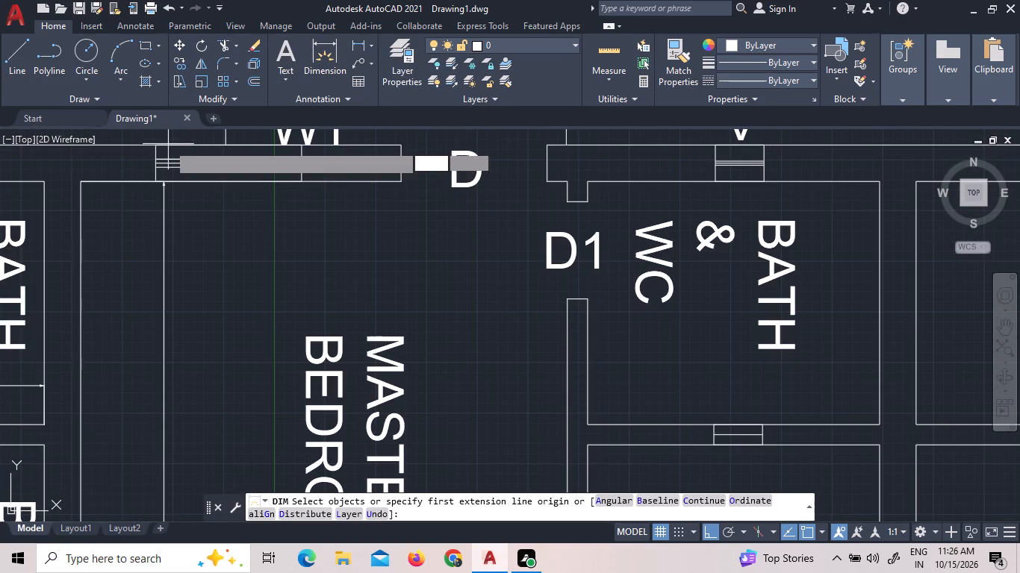
click(81, 181)
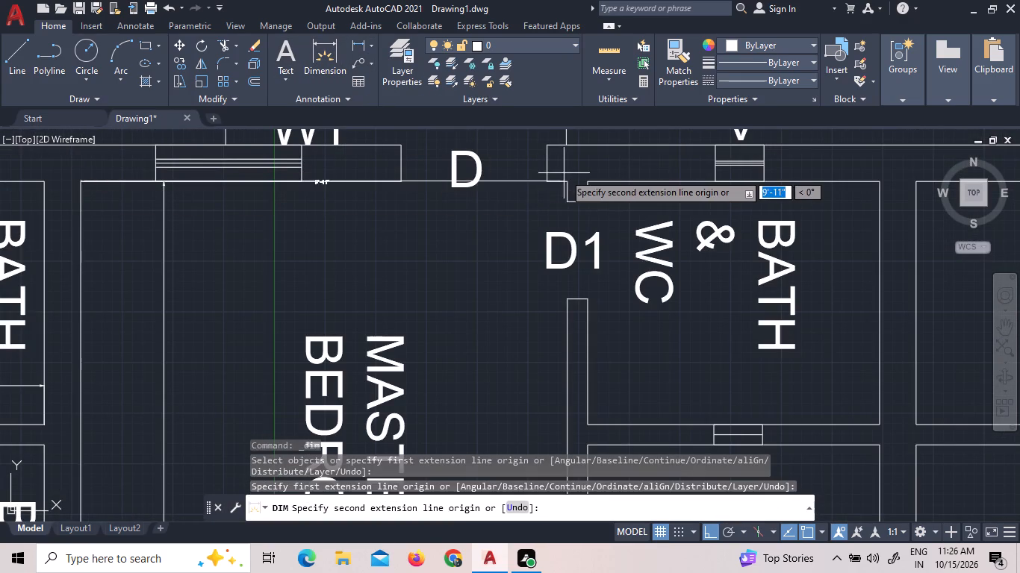
click(570, 184)
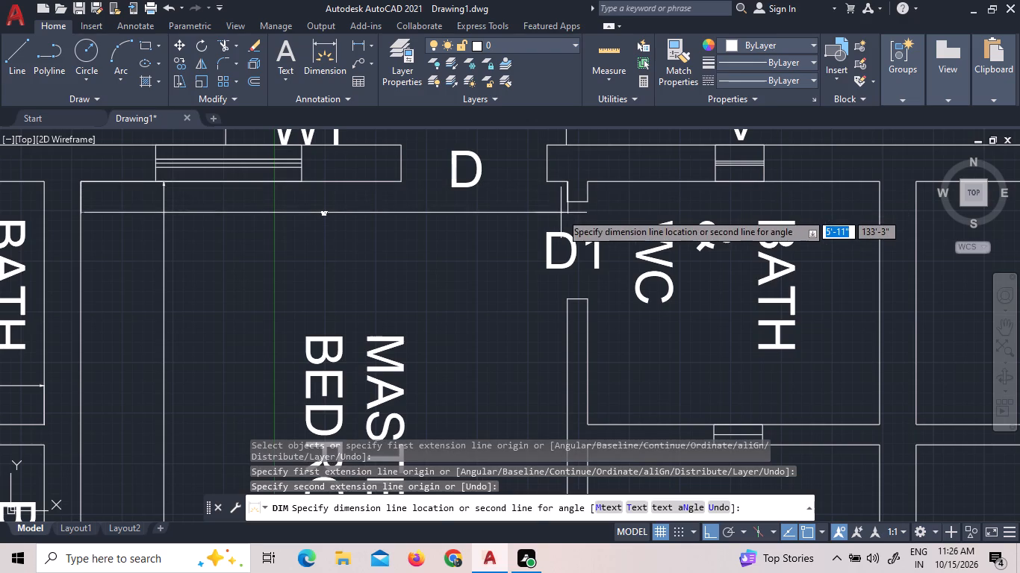
click(561, 216)
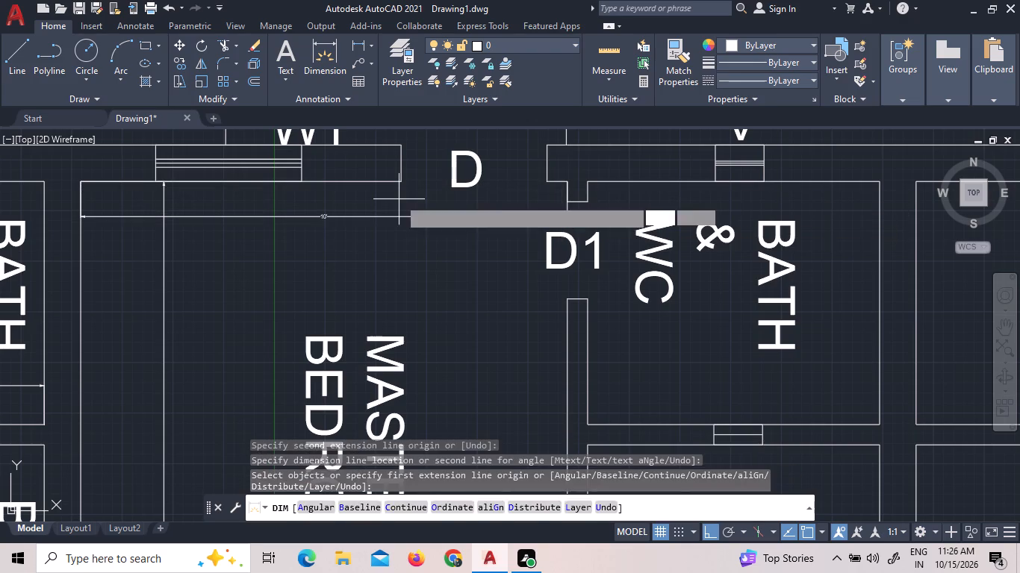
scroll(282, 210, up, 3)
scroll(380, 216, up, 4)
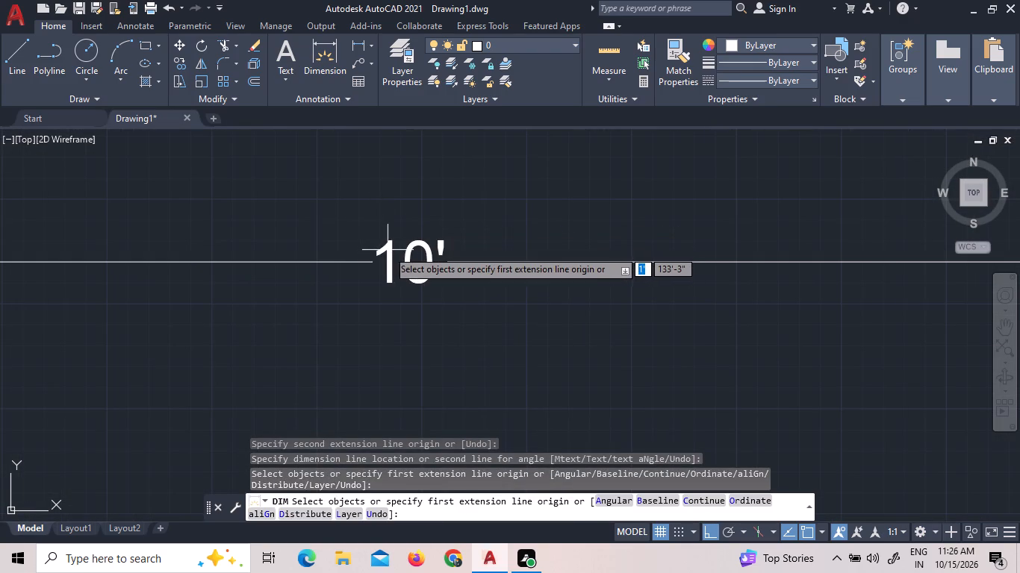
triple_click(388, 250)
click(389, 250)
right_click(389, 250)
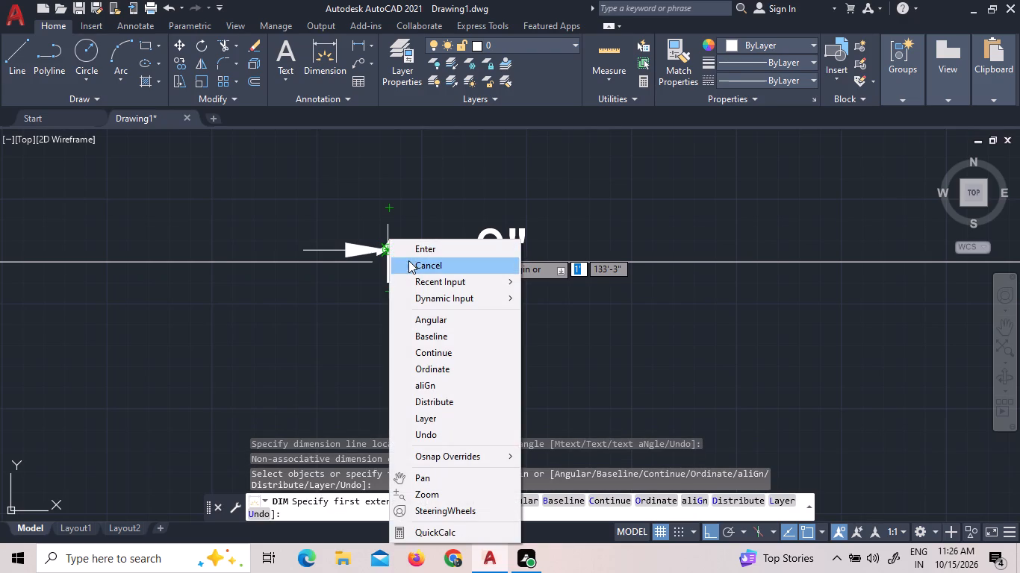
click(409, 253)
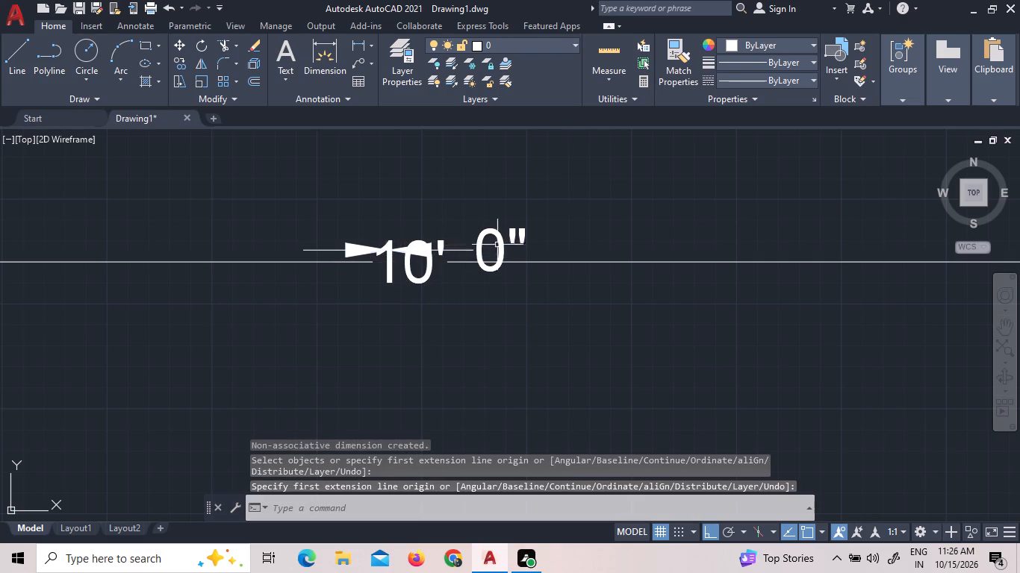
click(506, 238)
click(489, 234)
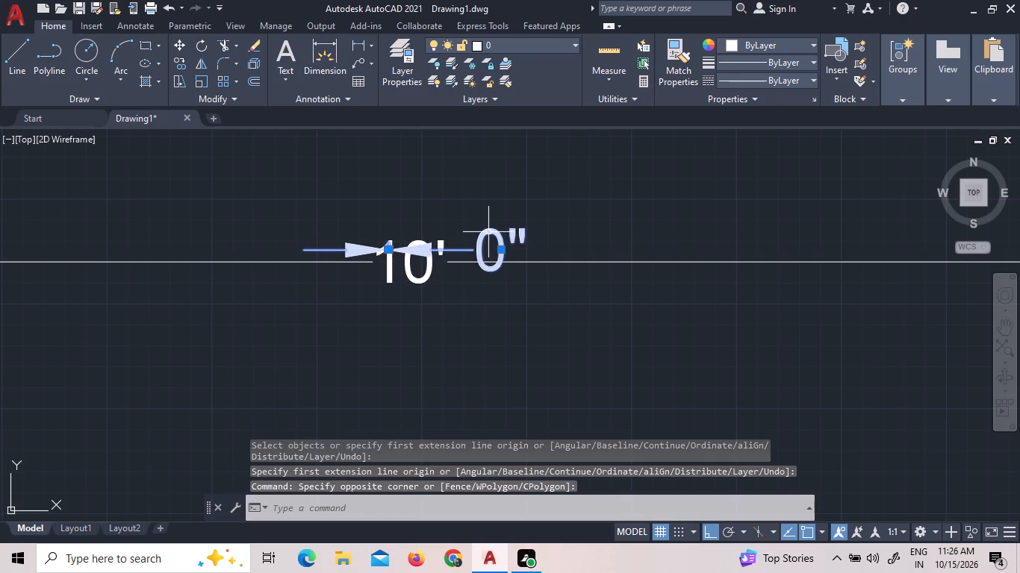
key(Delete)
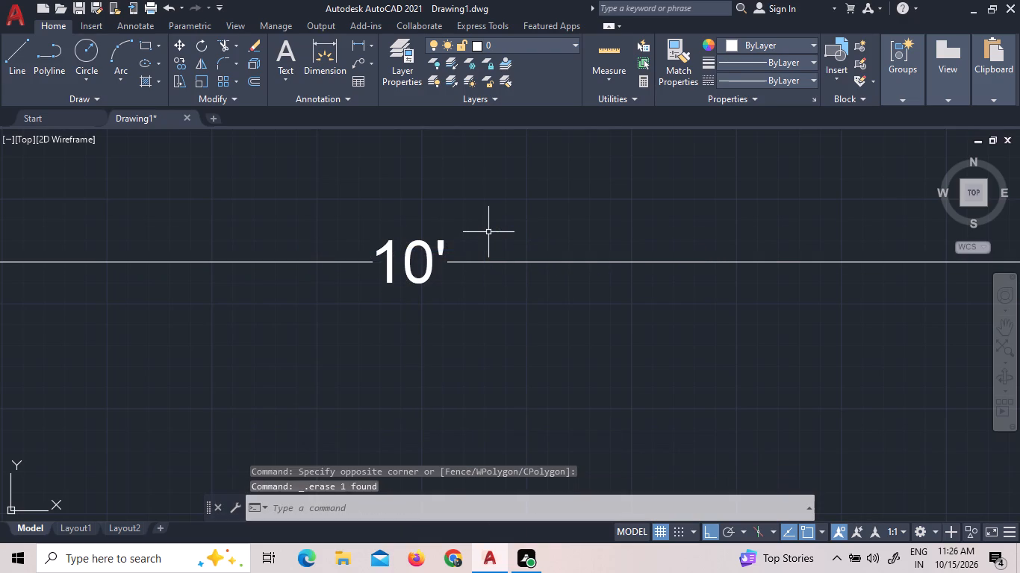
Set the text height of the new unit's master bedroom width dimension to 9".
triple_click(416, 244)
triple_click(416, 244)
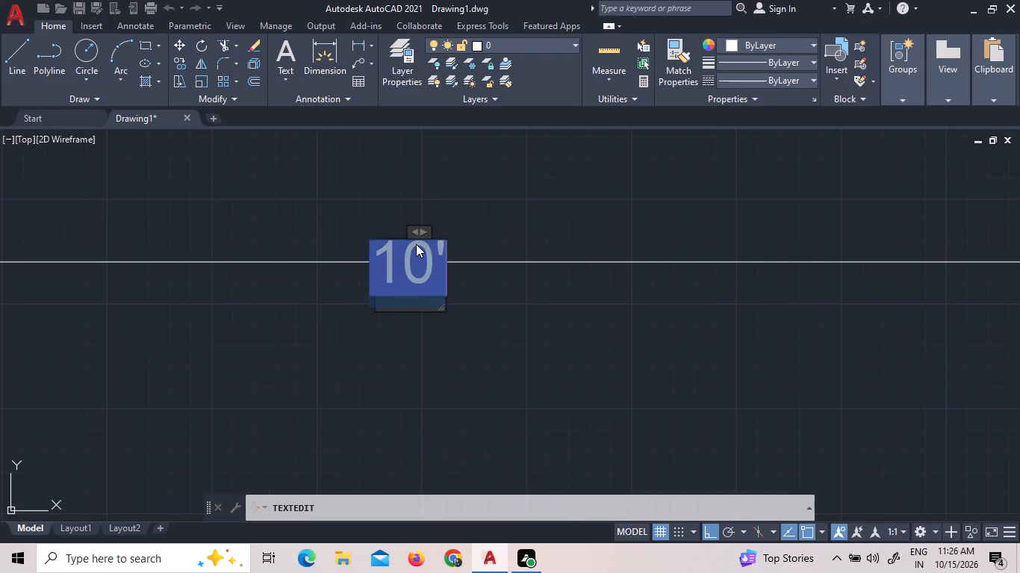
click(211, 56)
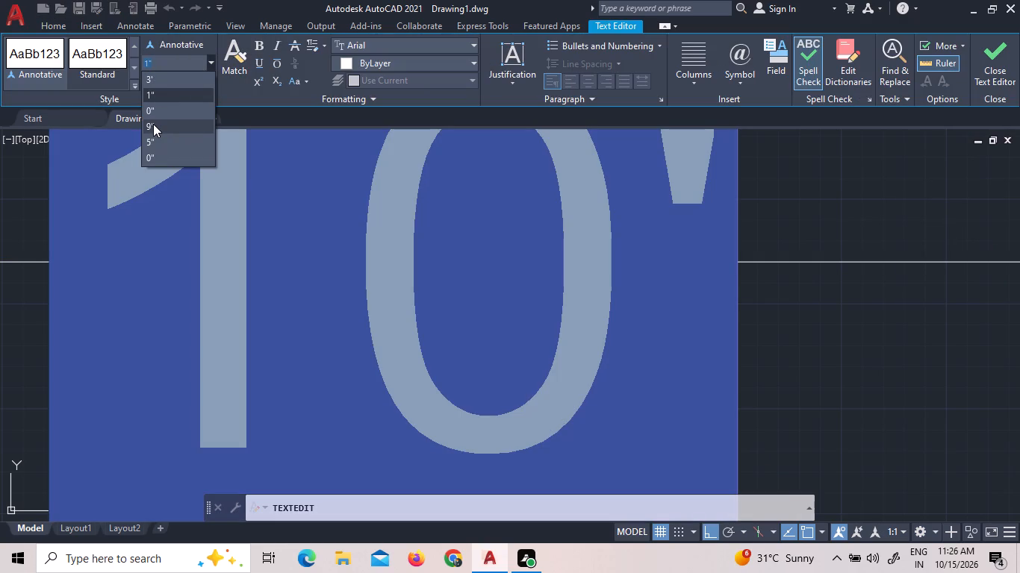
click(153, 124)
click(966, 342)
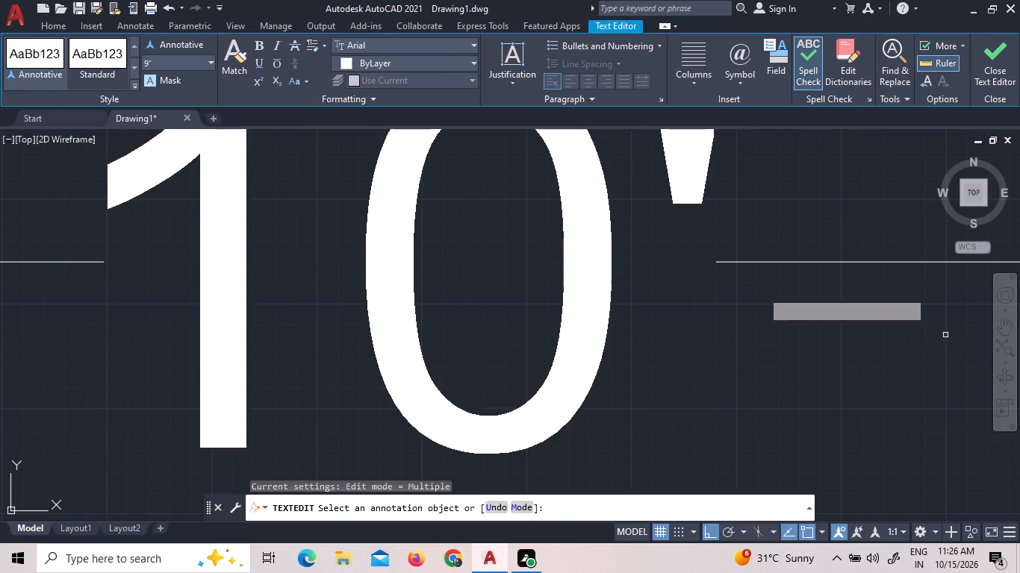
Set the text height of the new unit's master bedroom length dimension to 9".
scroll(661, 268, down, 6)
scroll(591, 275, down, 1)
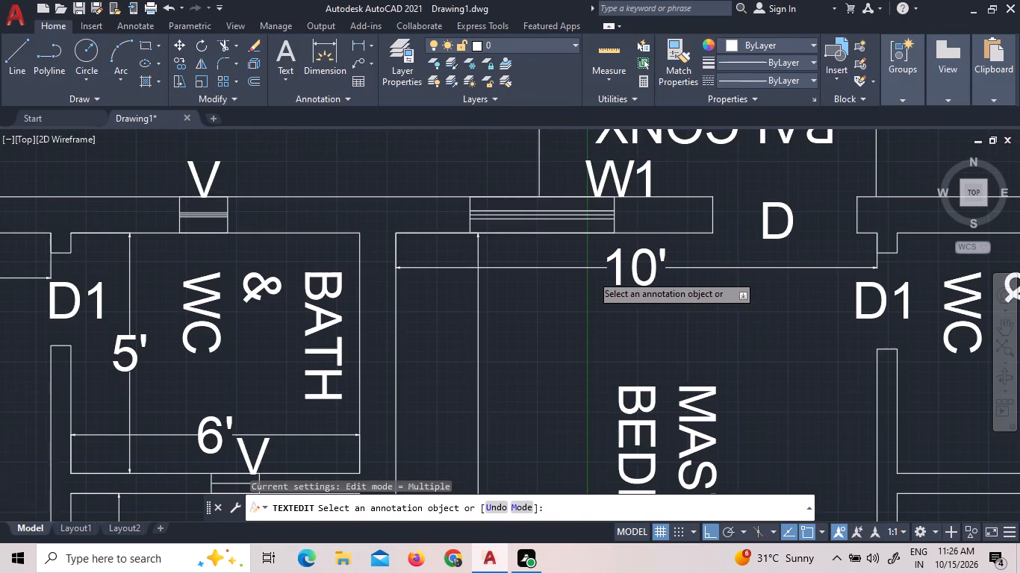
scroll(520, 453, down, 2)
scroll(520, 474, up, 4)
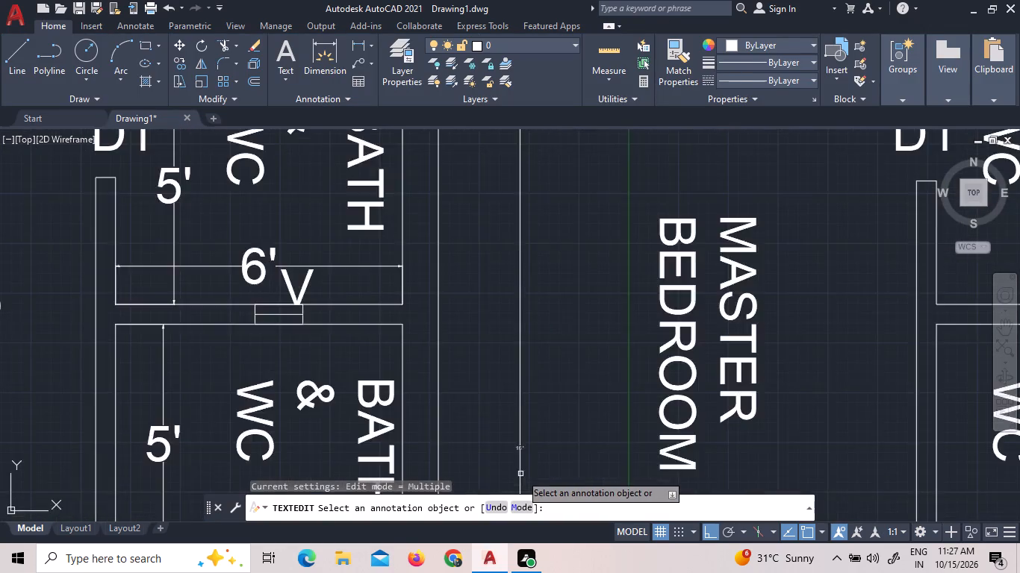
scroll(520, 474, up, 3)
scroll(535, 413, up, 3)
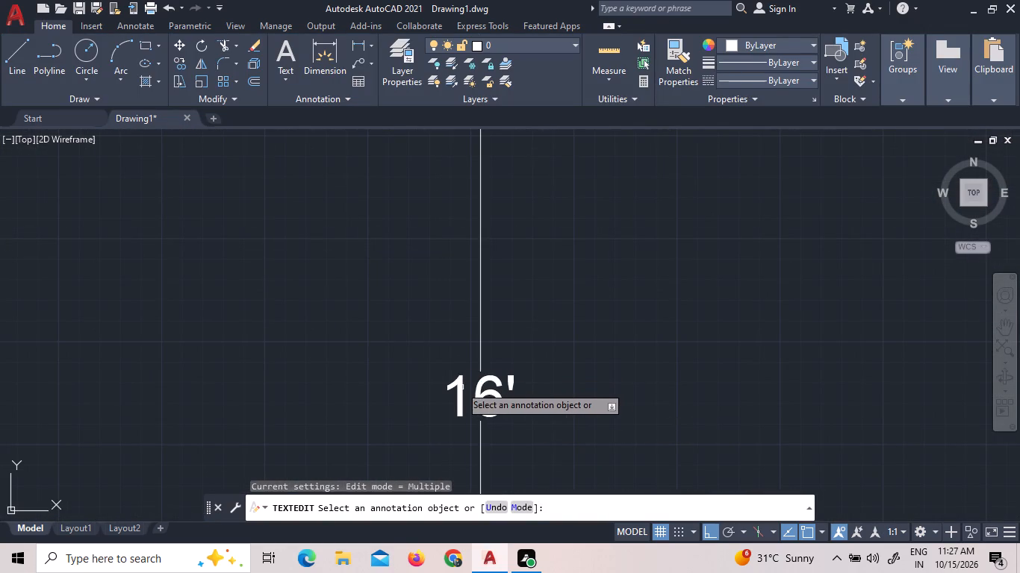
triple_click(455, 381)
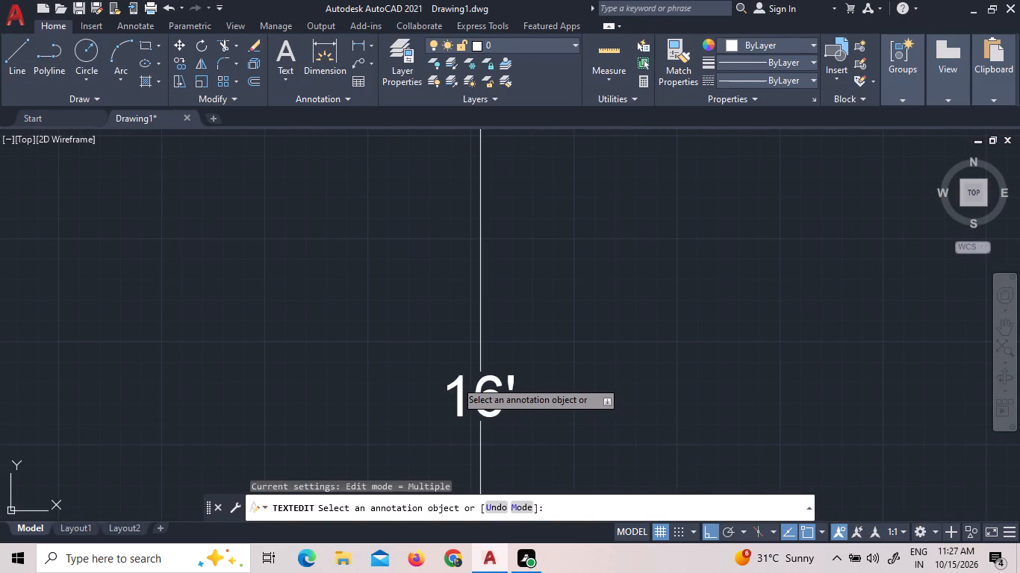
double_click(455, 381)
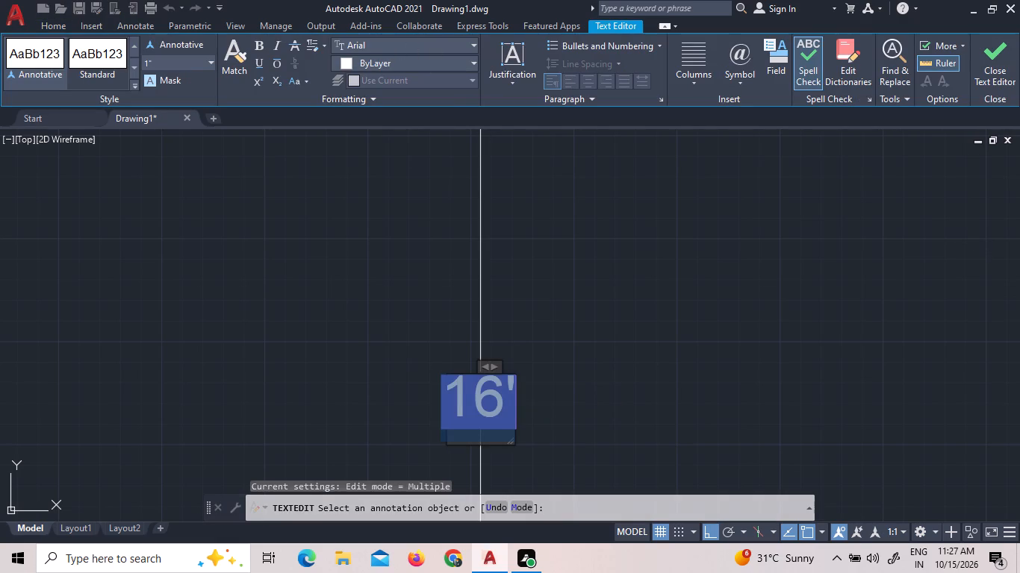
click(211, 62)
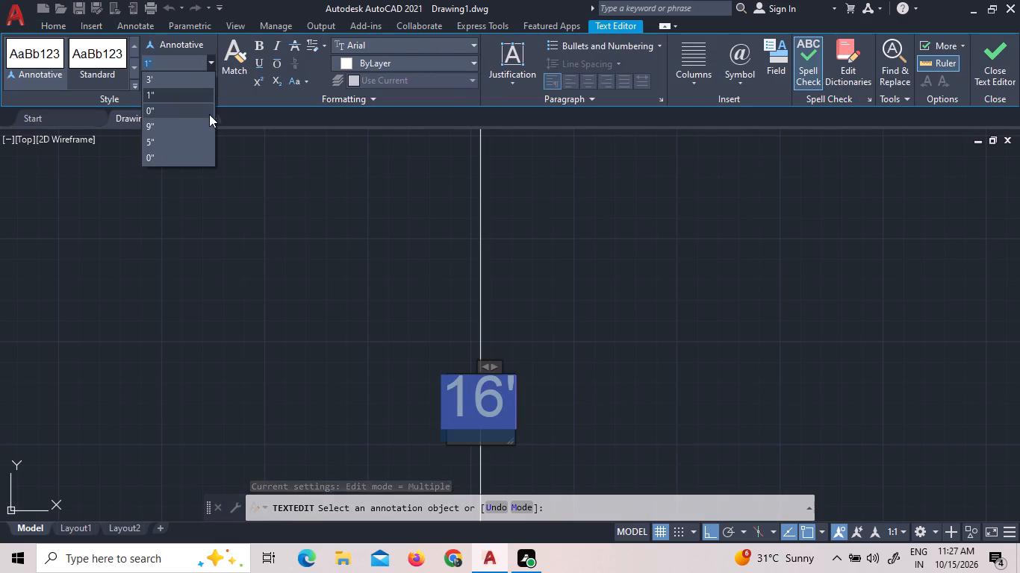
click(204, 120)
click(225, 166)
Add a linear dimension between the north and south walls of the new unit's northern bath, placed just inside its west wall.
scroll(225, 165, down, 8)
scroll(293, 245, down, 2)
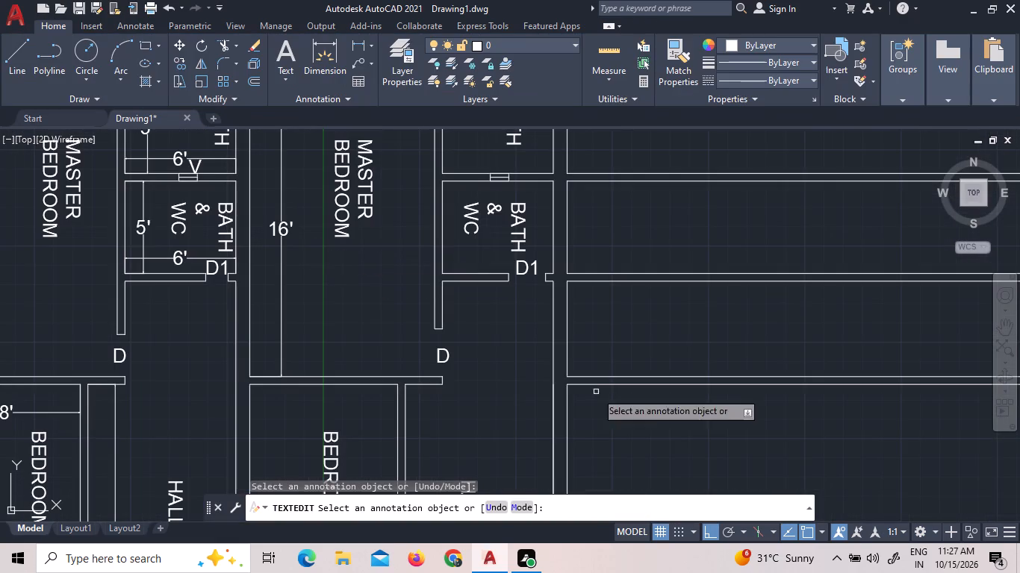
scroll(483, 326, down, 2)
scroll(518, 225, up, 2)
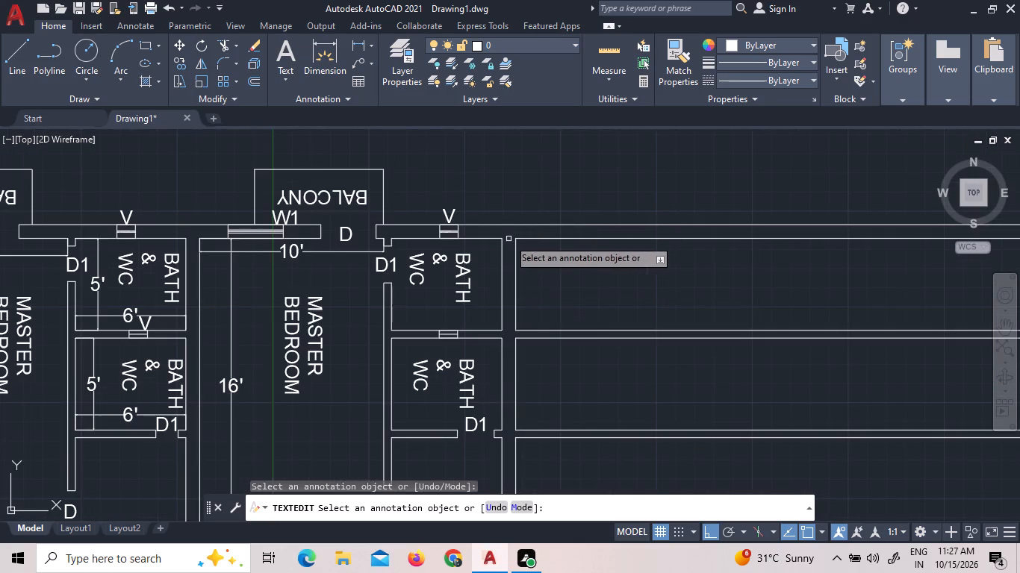
scroll(506, 266, up, 1)
scroll(536, 304, down, 2)
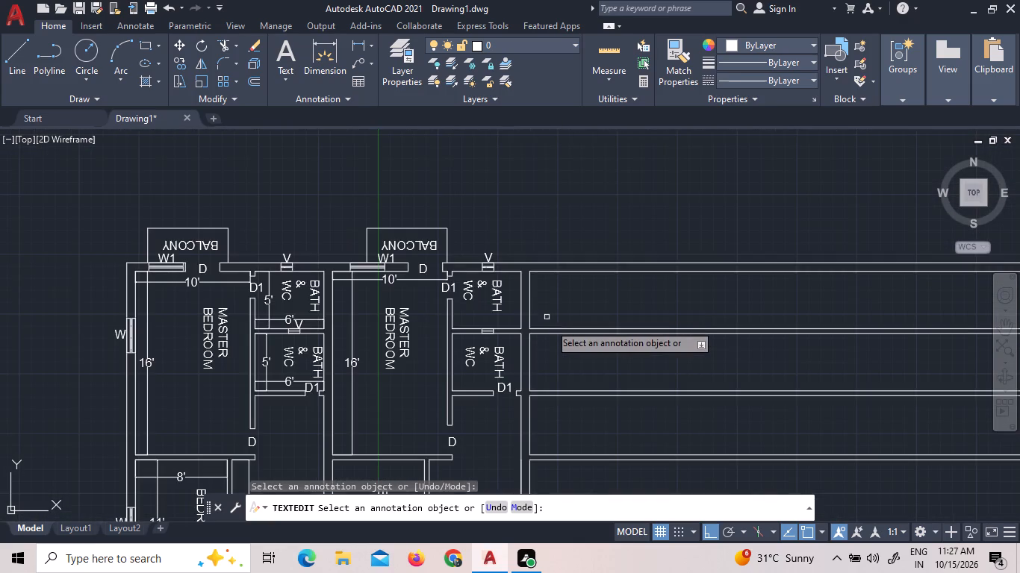
scroll(550, 325, up, 2)
middle_drag(553, 300, 552, 277)
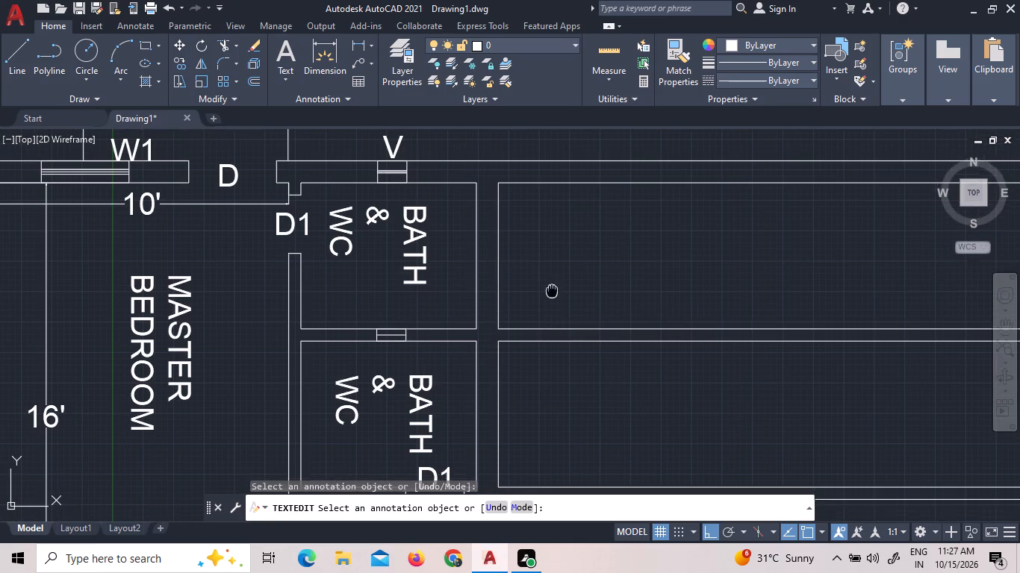
middle_drag(552, 277, 551, 250)
middle_drag(551, 250, 545, 266)
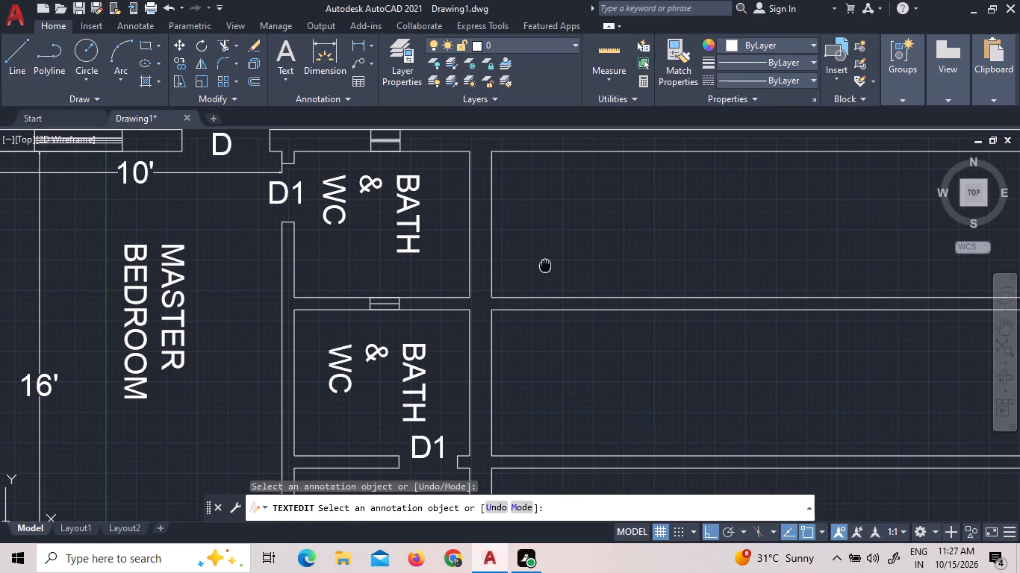
middle_drag(545, 266, 545, 265)
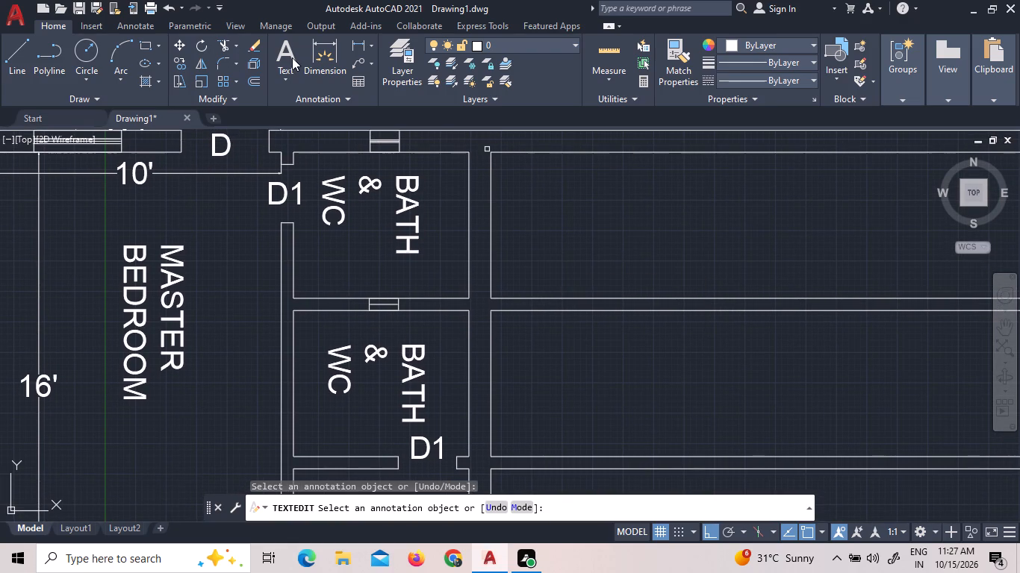
click(356, 42)
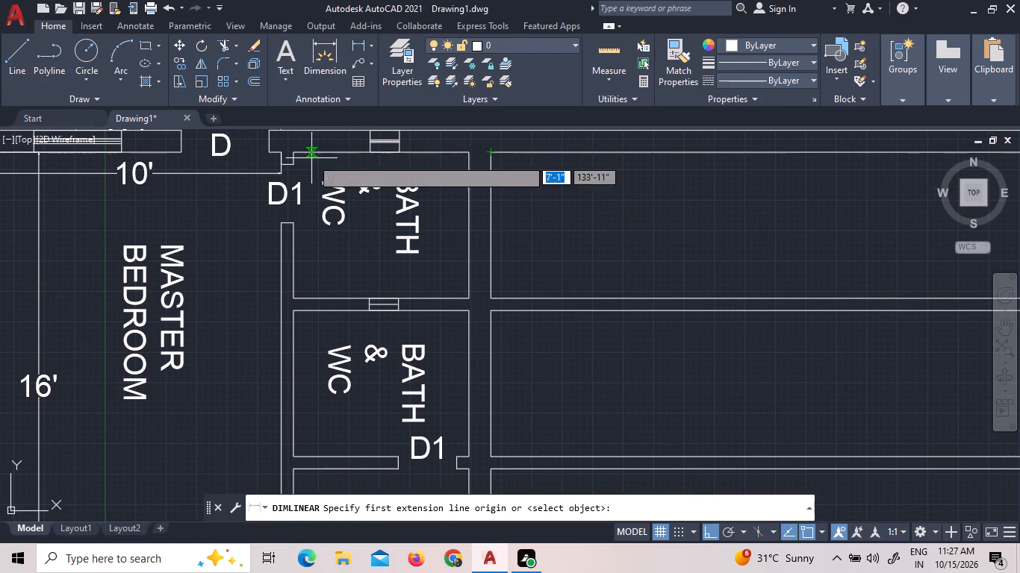
click(294, 154)
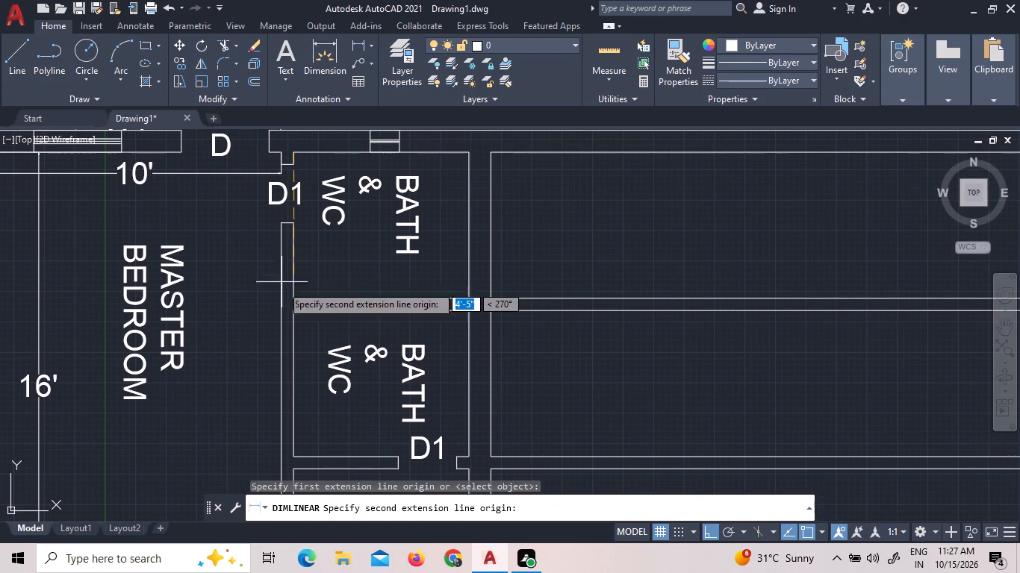
click(296, 300)
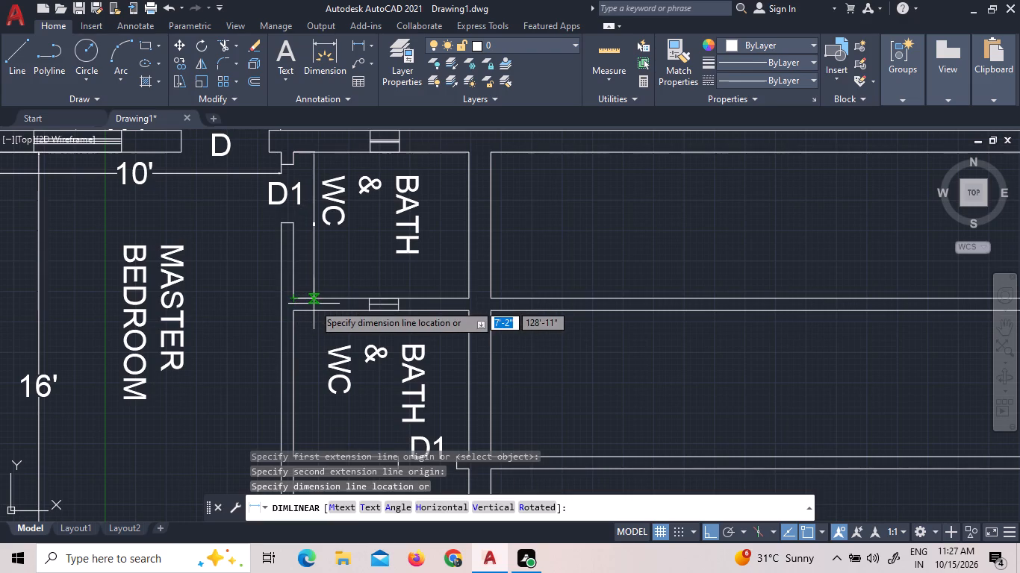
click(311, 303)
Add a linear dimension across the northern bath's width, placed just above its south wall.
click(352, 44)
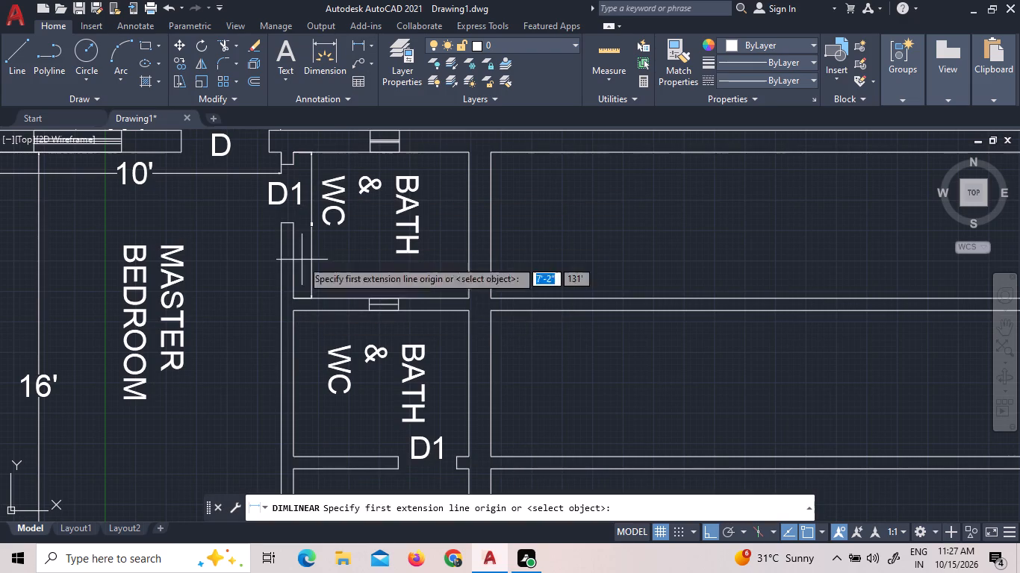
click(292, 295)
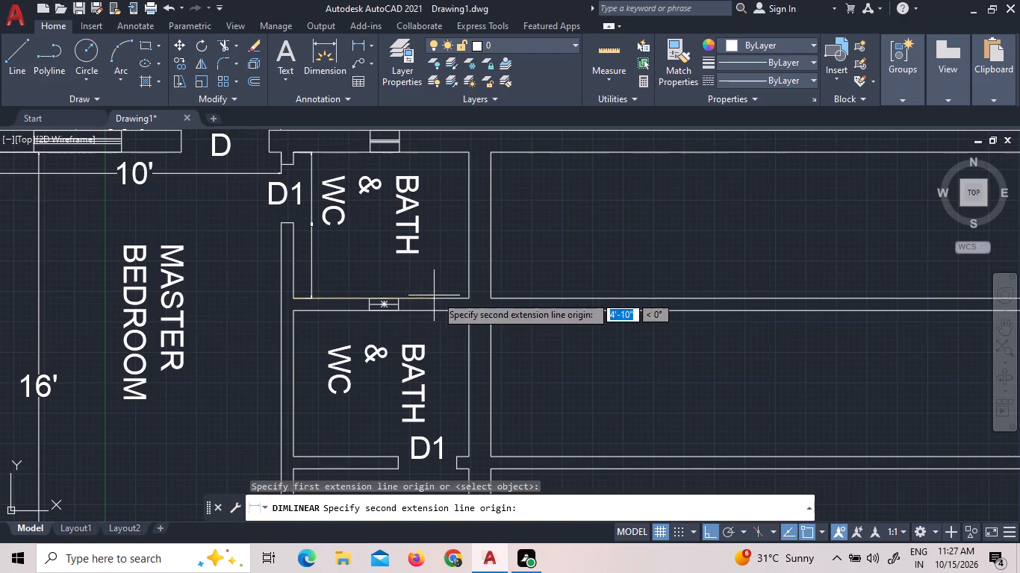
click(471, 298)
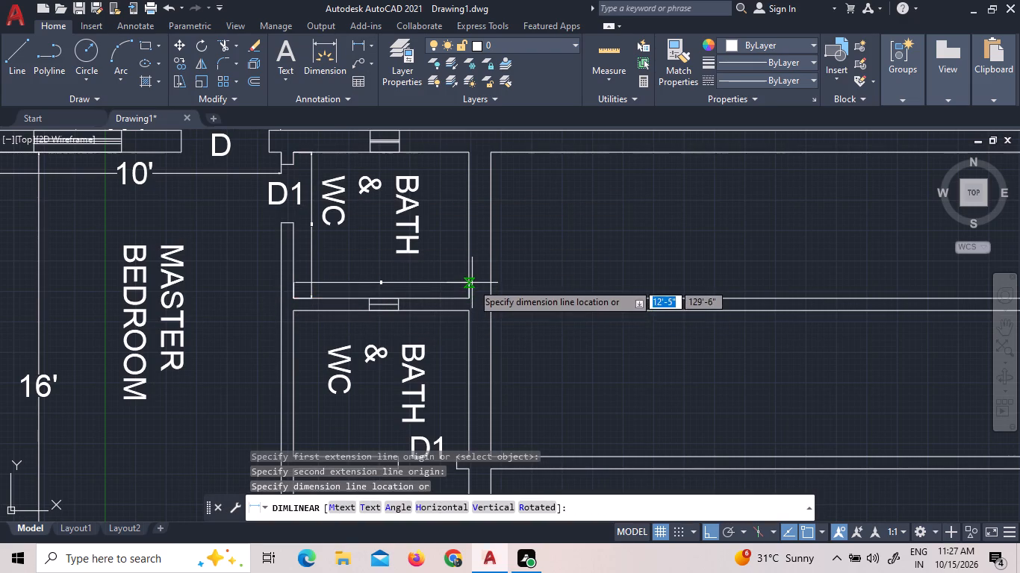
click(472, 283)
Add a linear dimension between the southern bath's north and south walls, placed just inside its west wall.
click(360, 43)
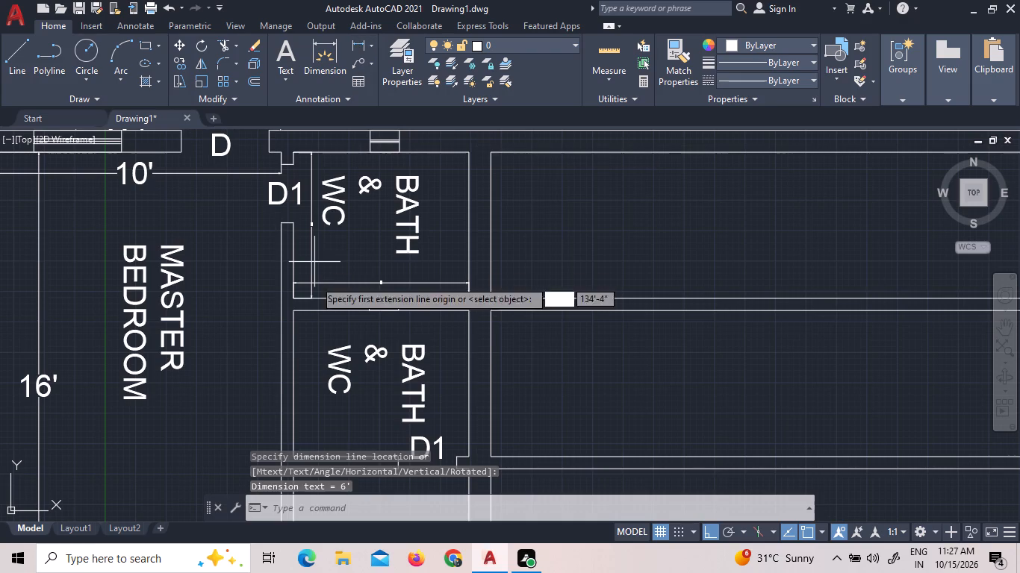
click(294, 315)
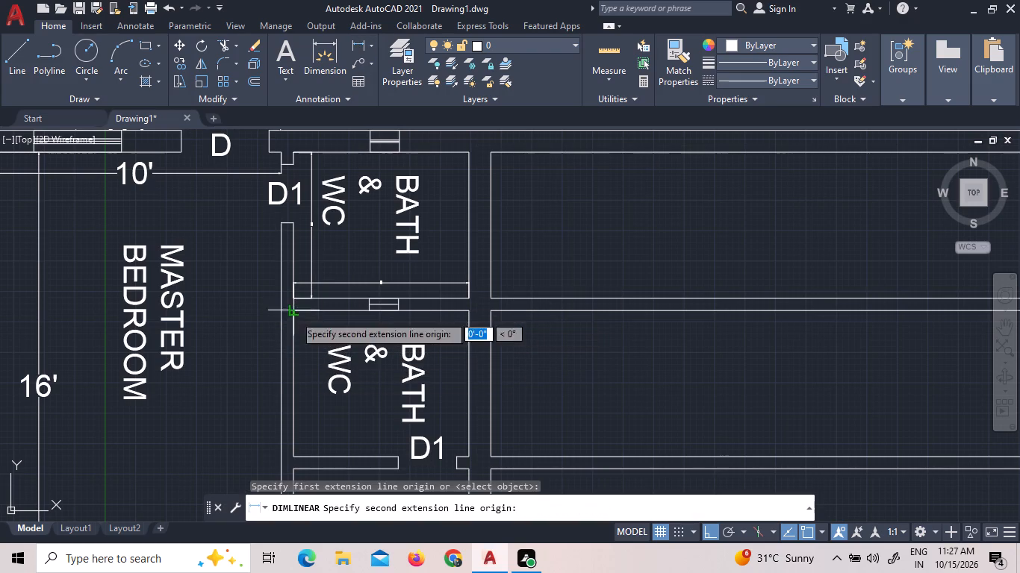
click(292, 454)
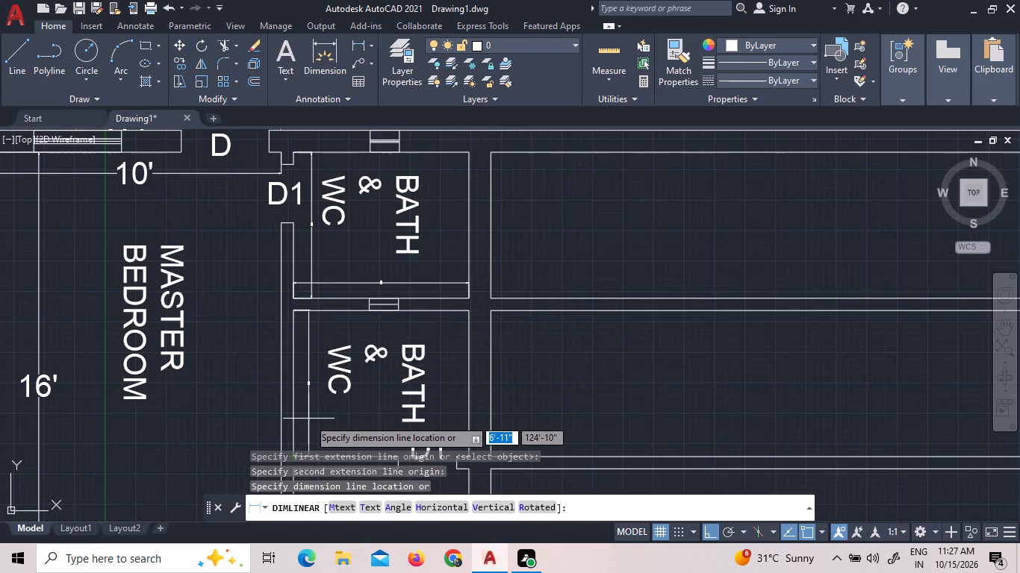
double_click(308, 419)
Add a linear dimension across the southern bath's width, placed just below its north wall.
click(357, 37)
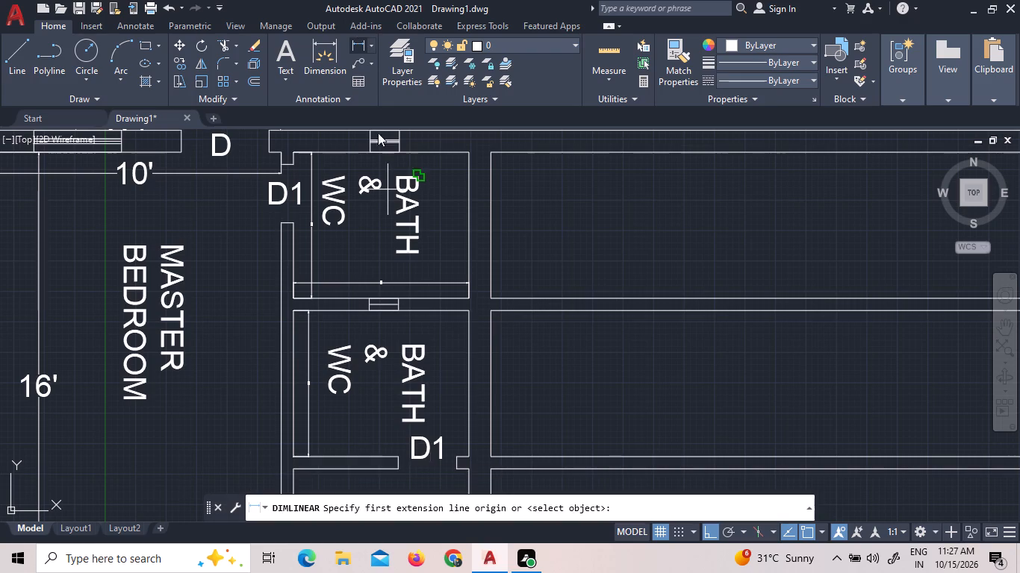
click(470, 310)
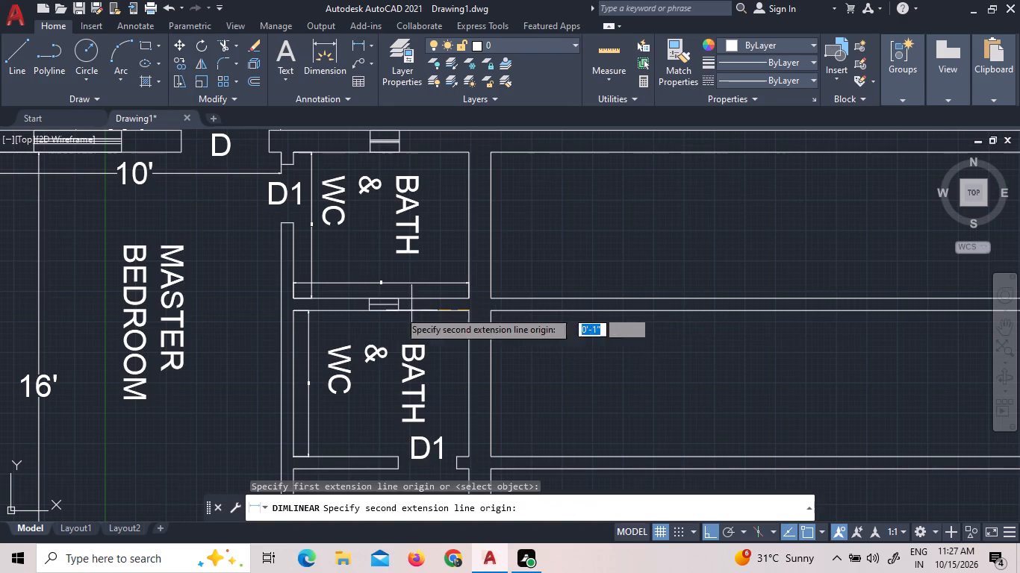
click(295, 310)
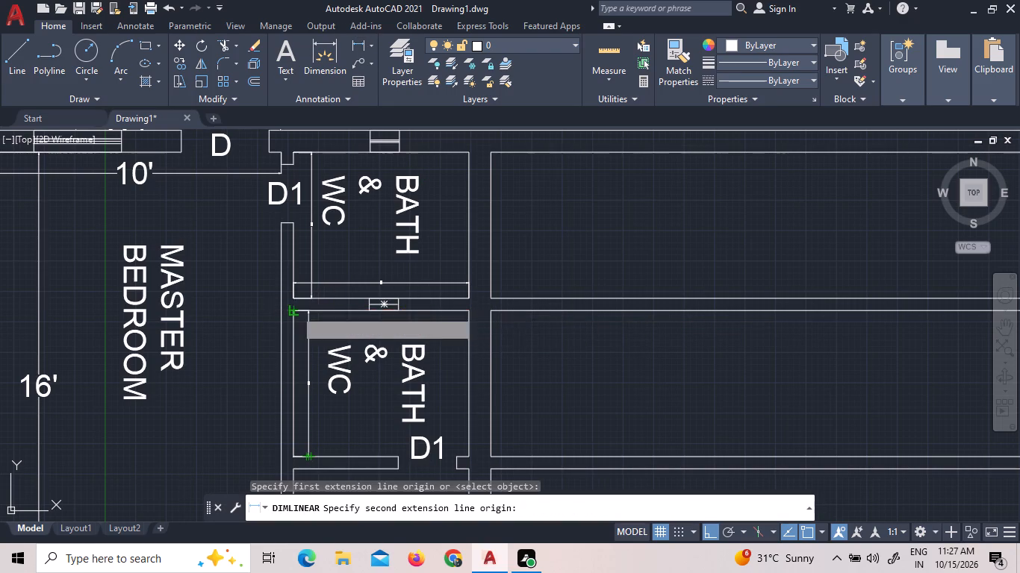
click(295, 325)
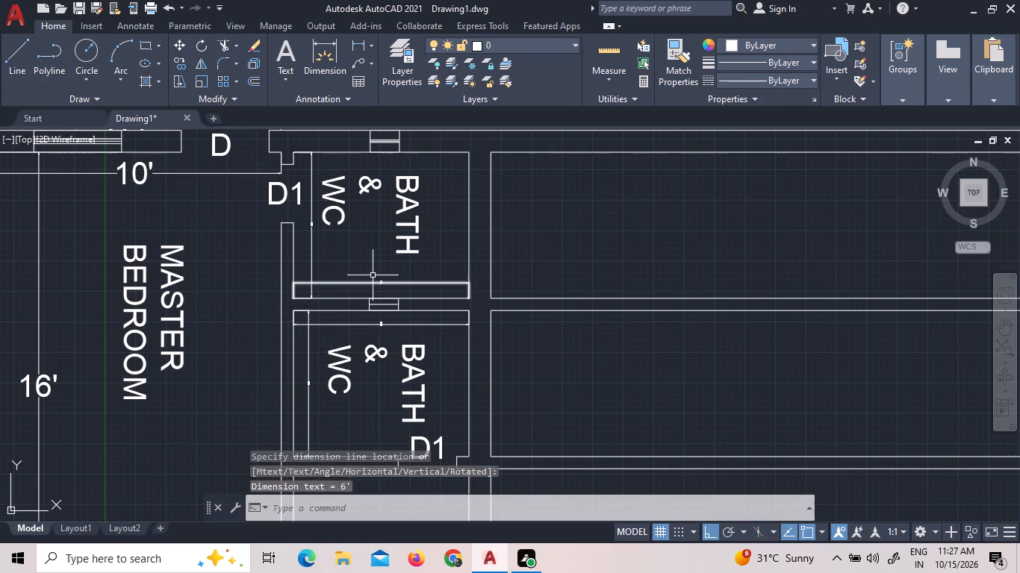
Set the text height of the new unit's northern bath north-south dimension to 9".
triple_click(313, 223)
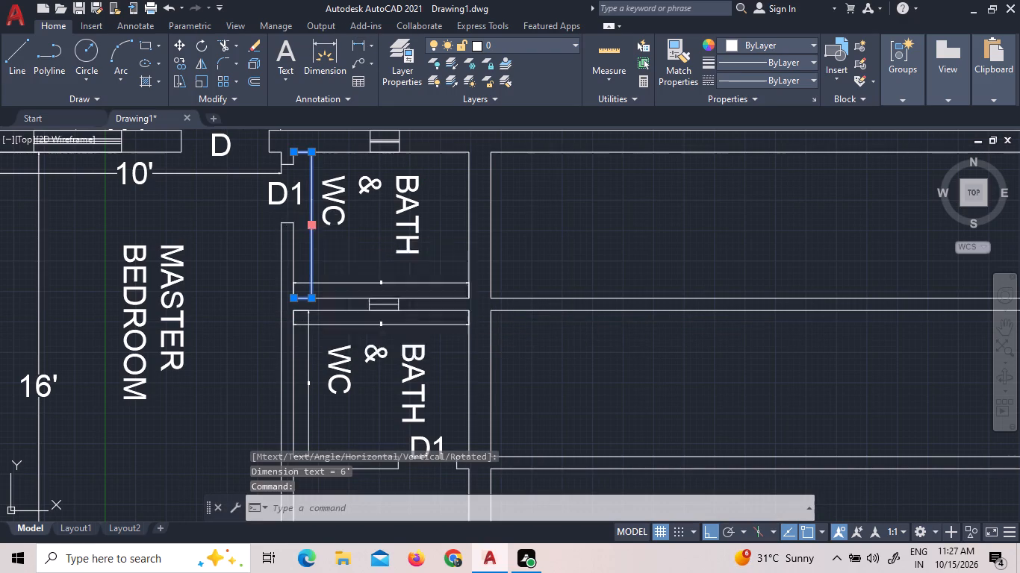
scroll(312, 222, up, 4)
click(311, 224)
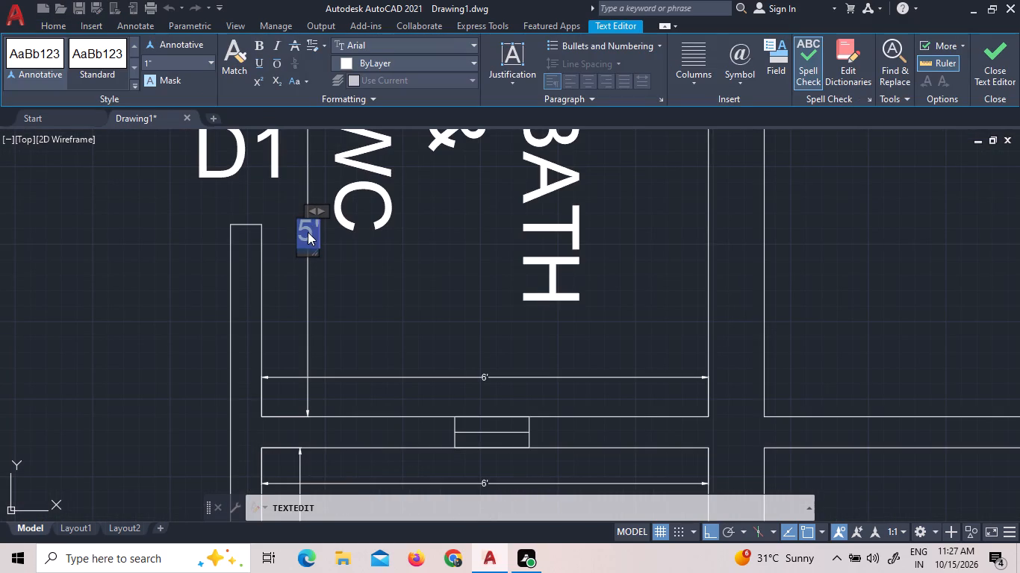
click(215, 59)
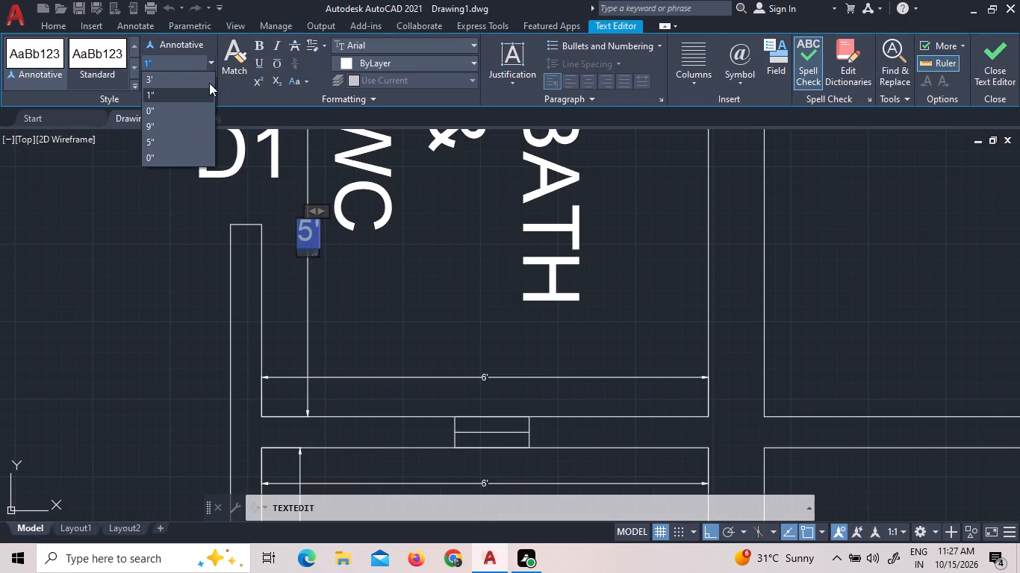
click(183, 130)
click(178, 171)
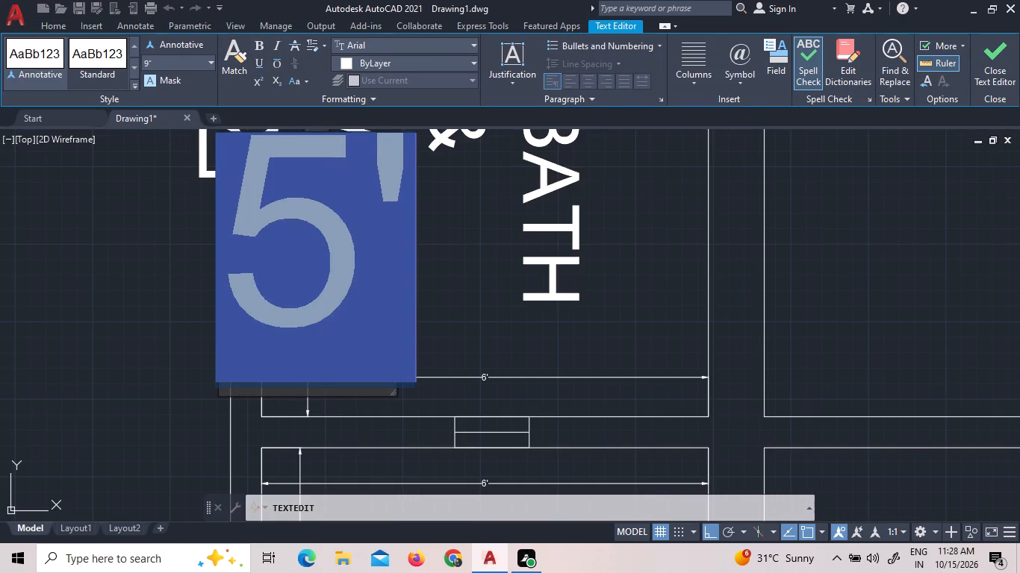
Set the text height of the northern bath's width dimension, just above its south wall, to 9".
scroll(332, 176, down, 2)
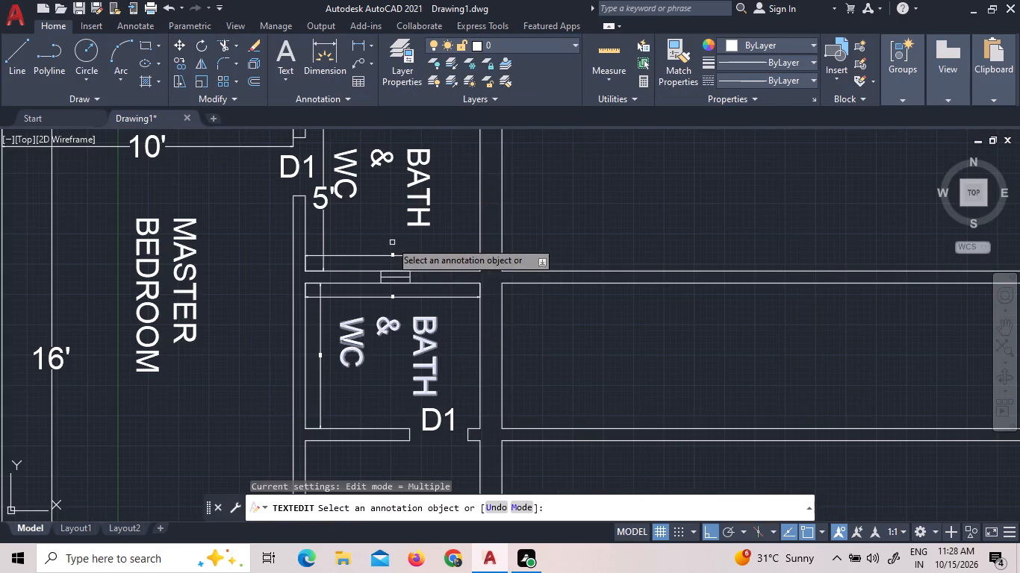
scroll(396, 261, up, 7)
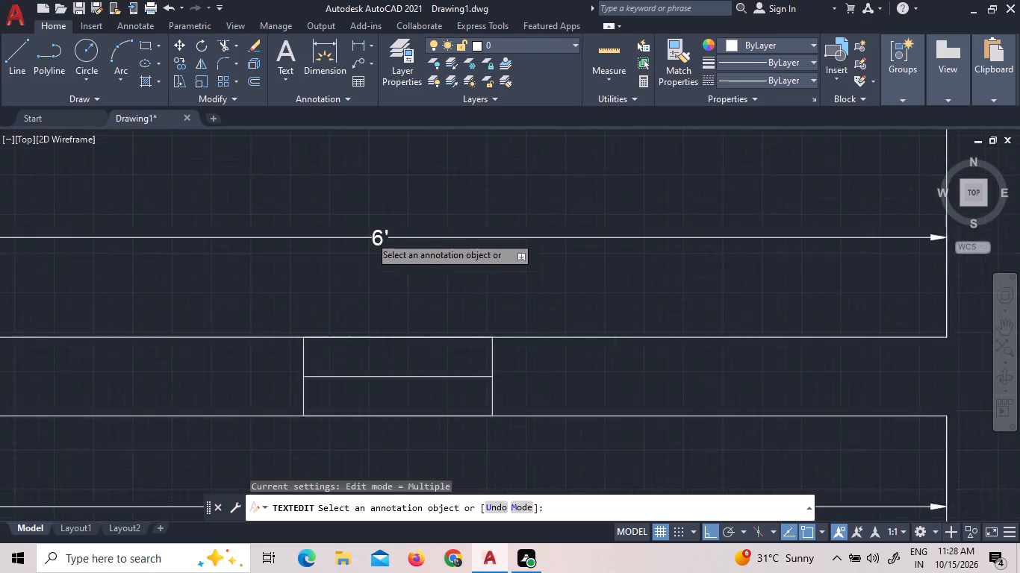
triple_click(388, 237)
double_click(388, 237)
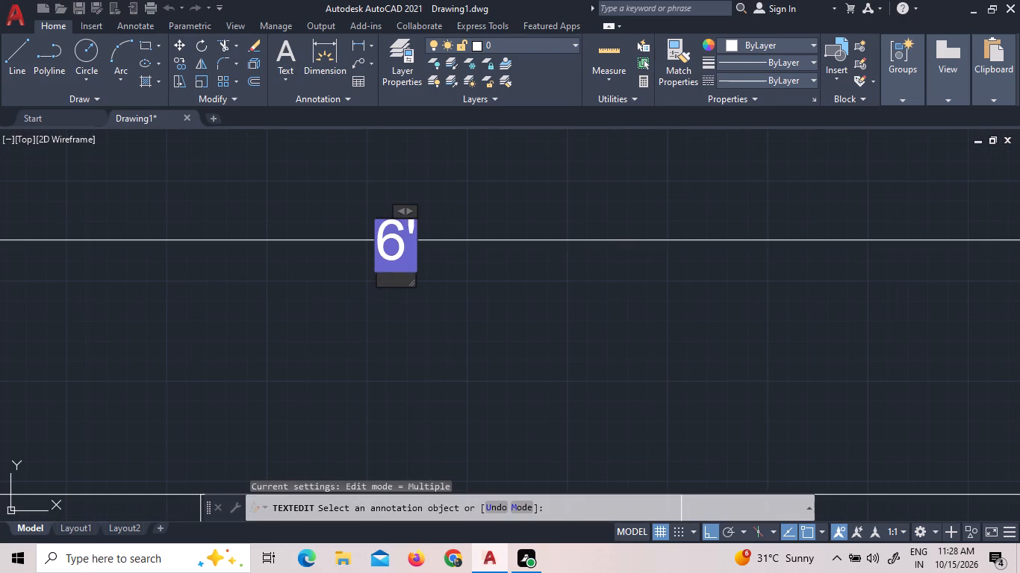
click(388, 237)
click(396, 242)
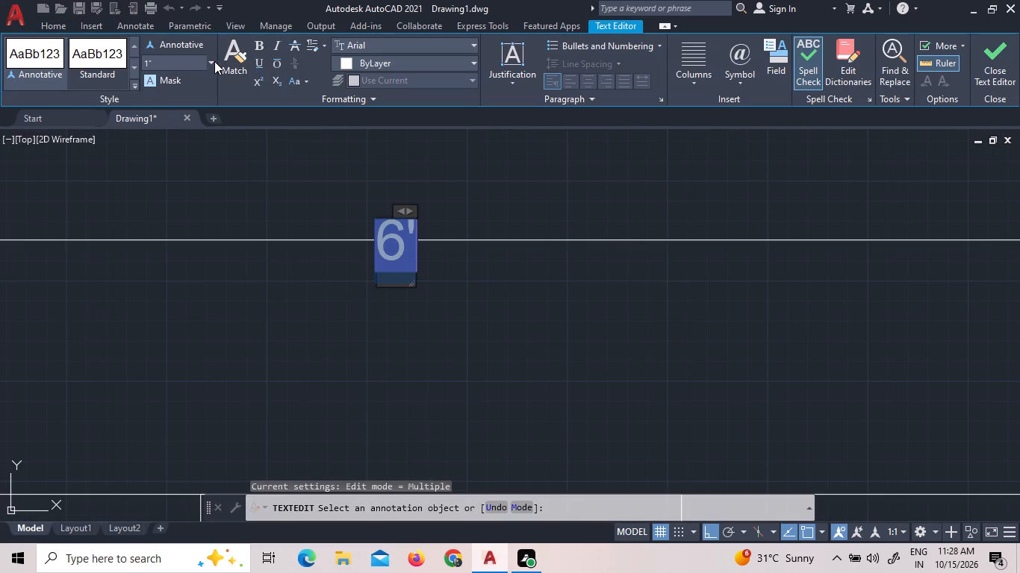
click(214, 61)
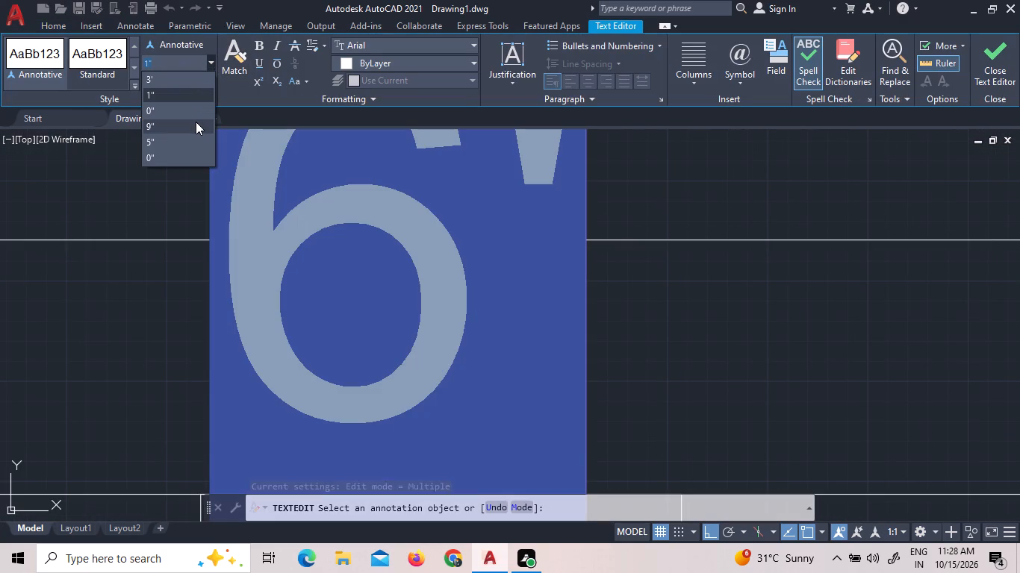
double_click(196, 122)
click(171, 168)
Set the text height of the southern bath's width dimension, just below its north wall, to 9".
scroll(349, 239, down, 3)
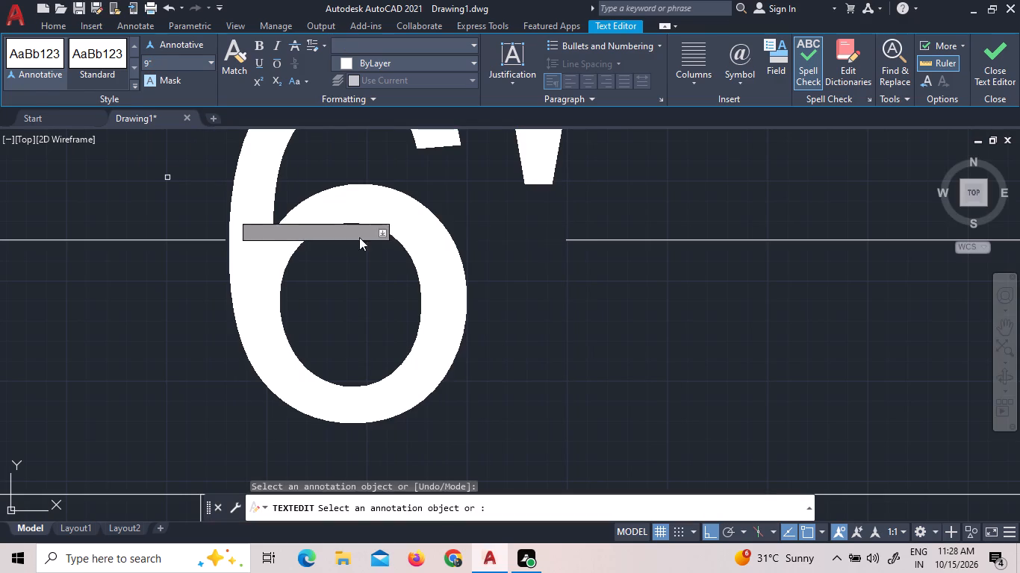
scroll(481, 231, down, 6)
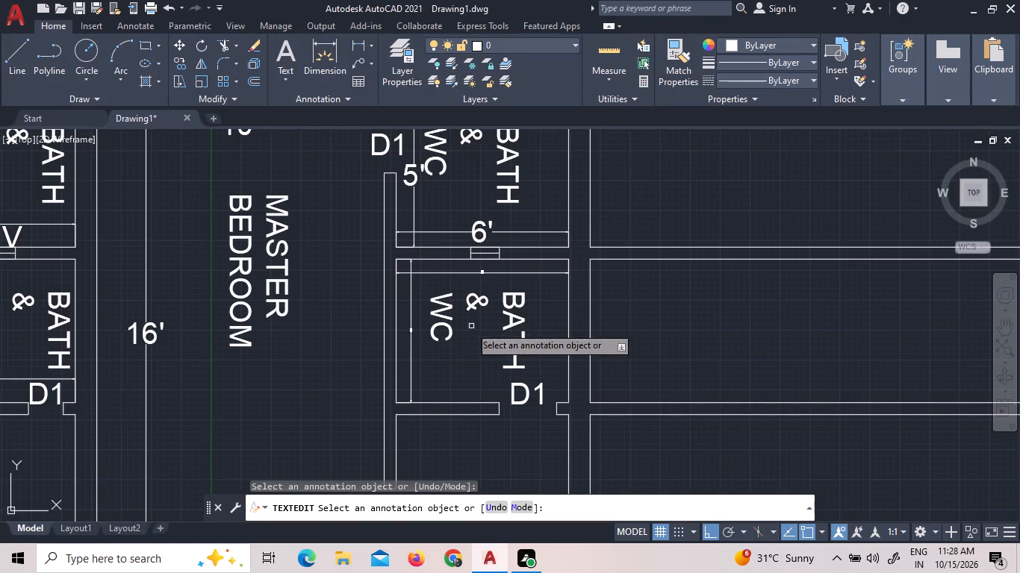
scroll(491, 269, up, 3)
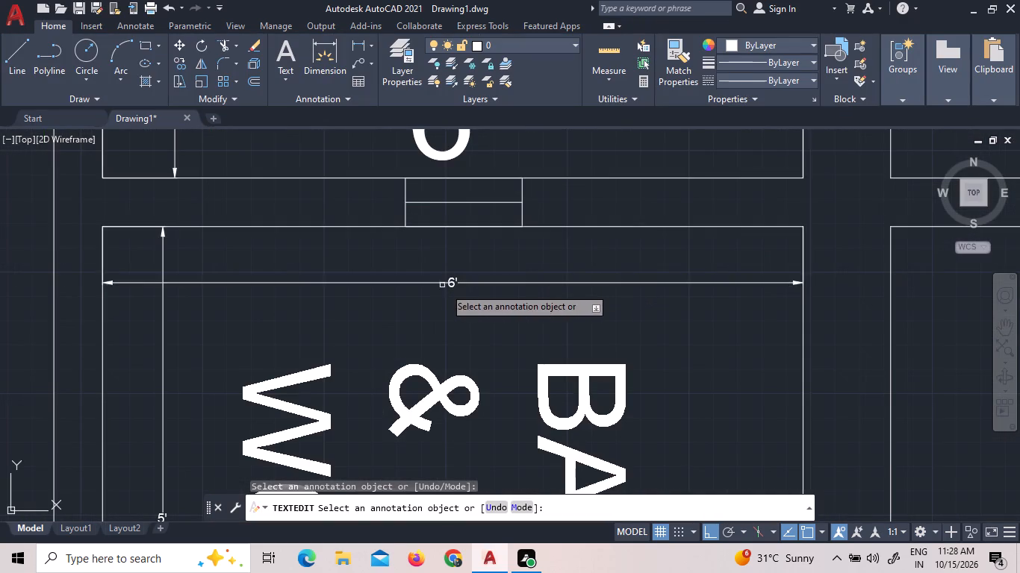
scroll(448, 287, up, 4)
triple_click(448, 254)
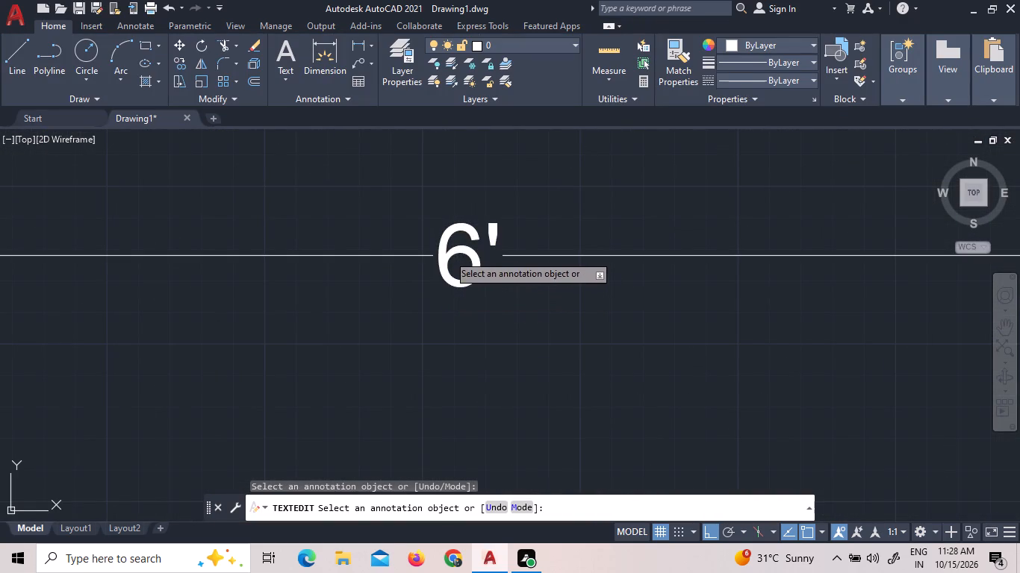
double_click(448, 254)
click(461, 260)
click(458, 252)
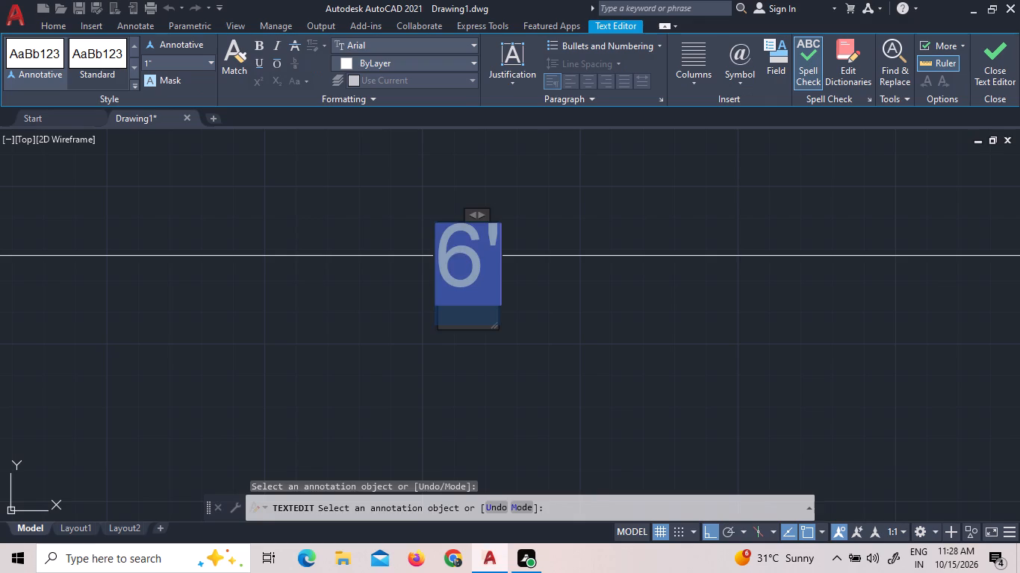
click(212, 60)
click(197, 125)
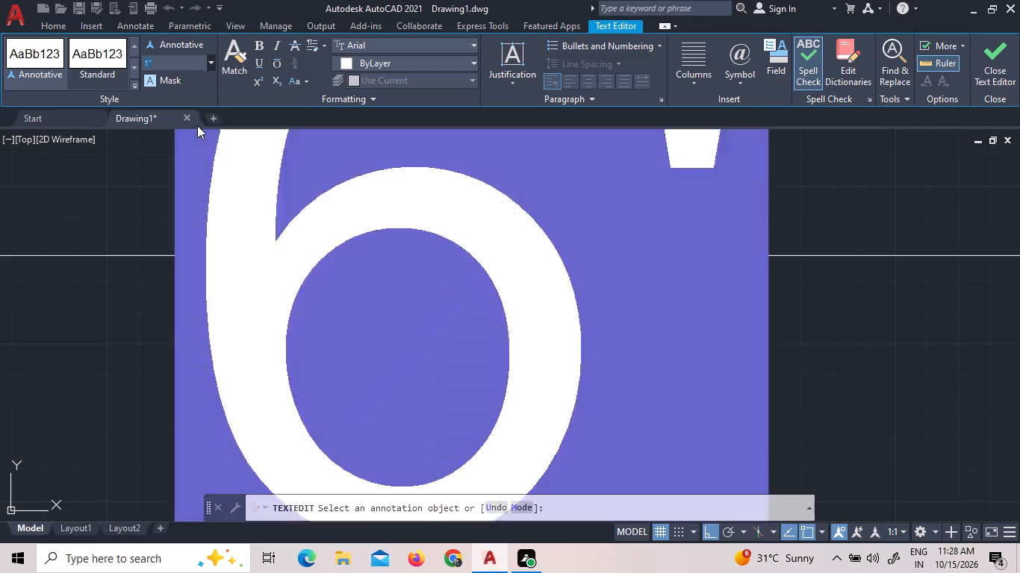
click(149, 165)
Set the text height of the southern bath's north-south dimension, just inside its west wall, to 9".
scroll(265, 228, down, 4)
scroll(438, 251, down, 3)
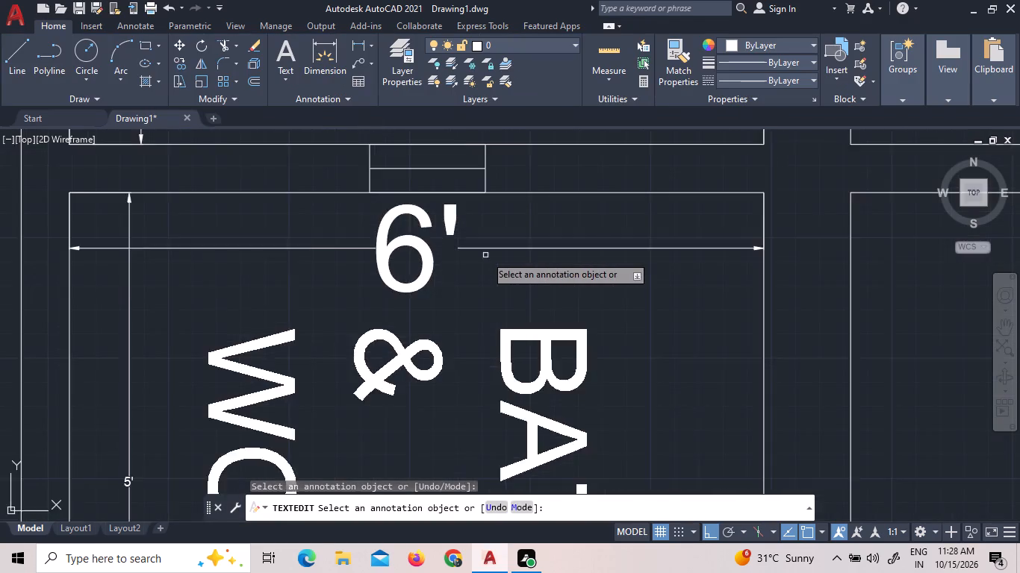
scroll(485, 255, down, 1)
scroll(340, 347, up, 4)
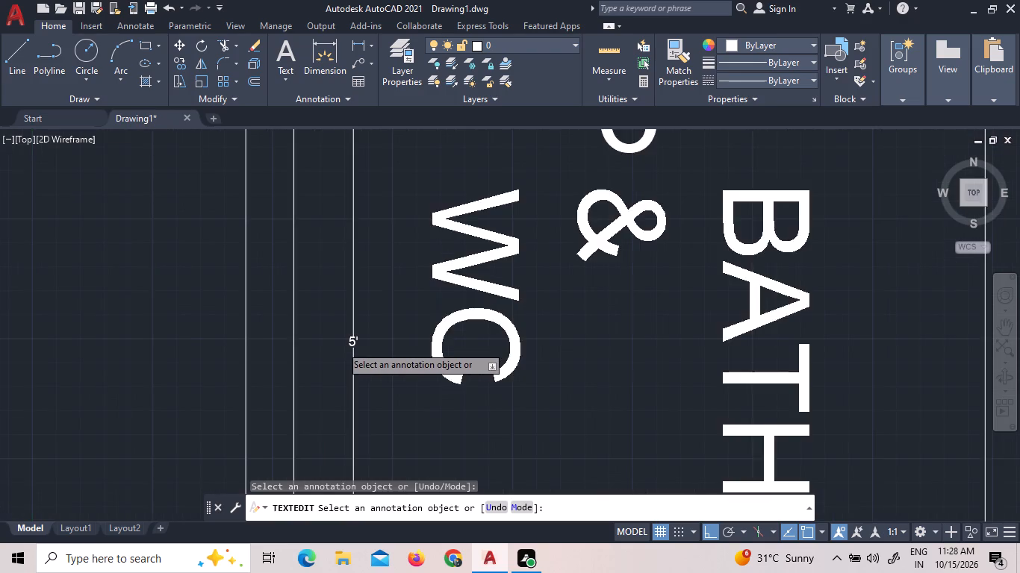
scroll(344, 337, up, 3)
click(409, 336)
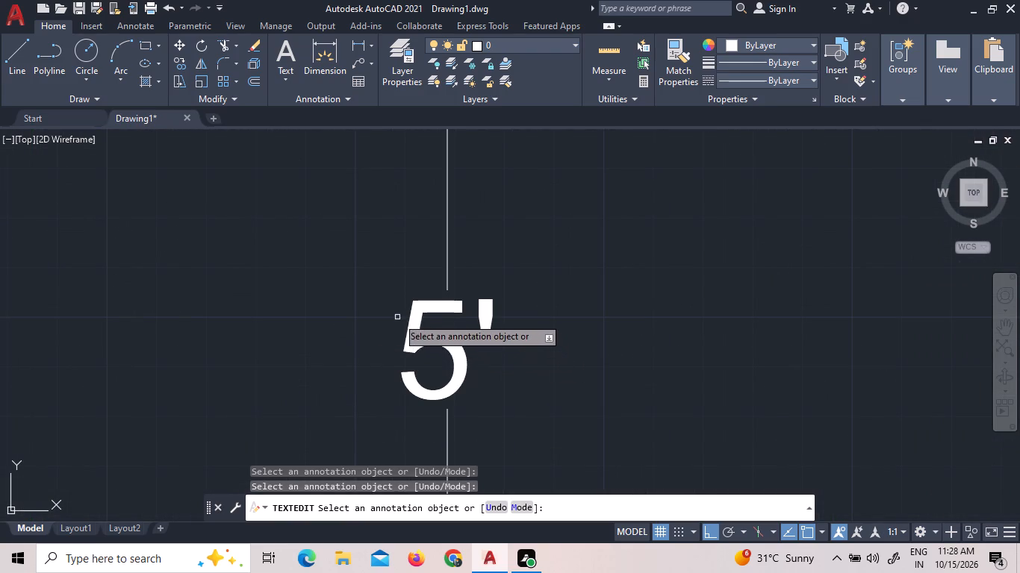
triple_click(418, 326)
triple_click(418, 326)
double_click(418, 326)
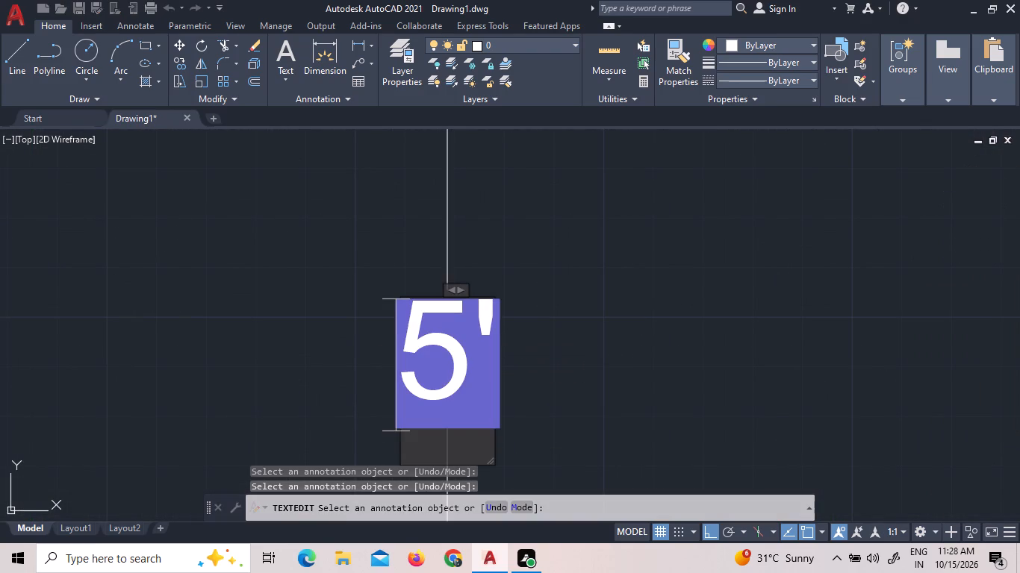
double_click(428, 340)
click(464, 348)
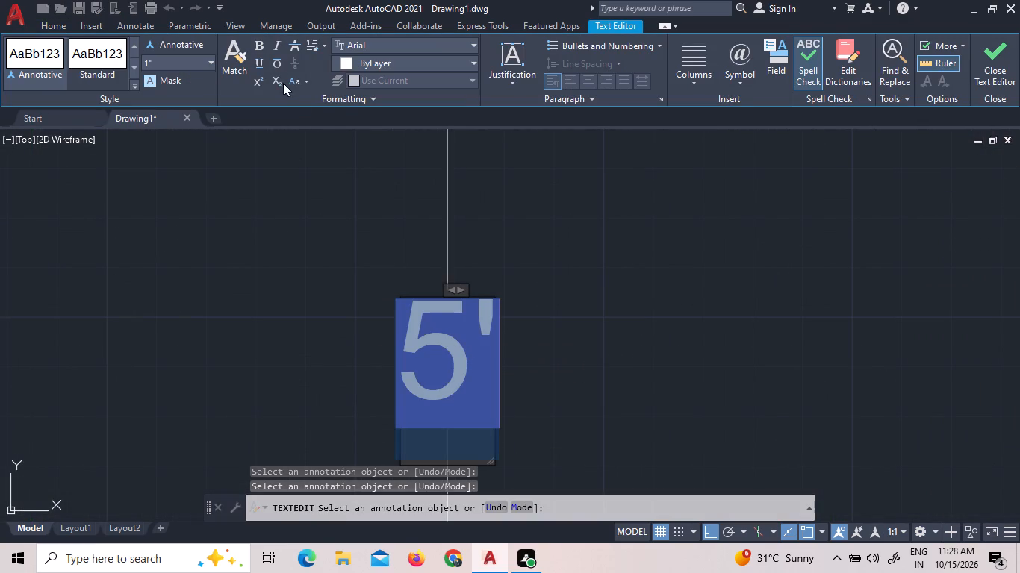
click(213, 64)
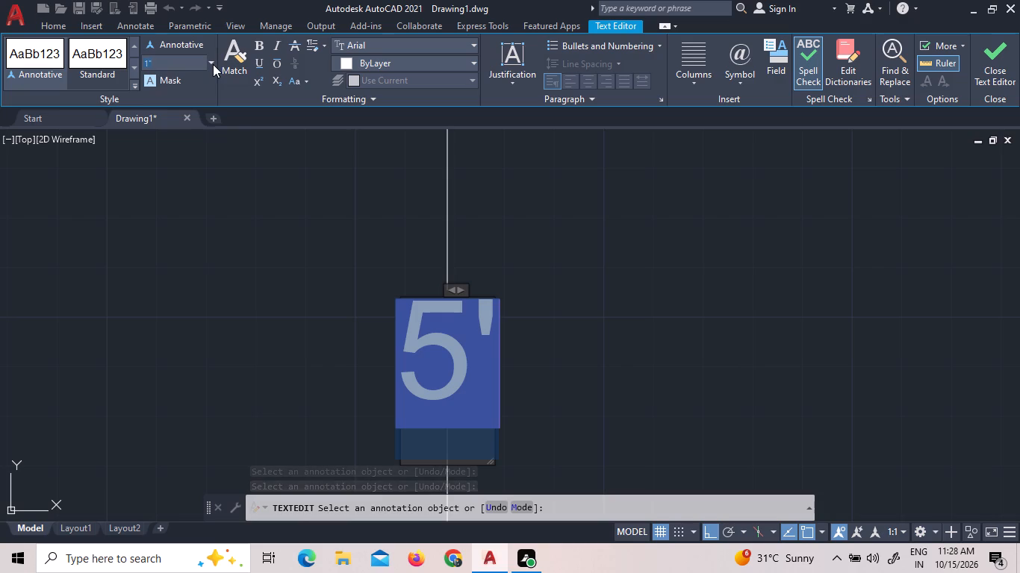
click(187, 127)
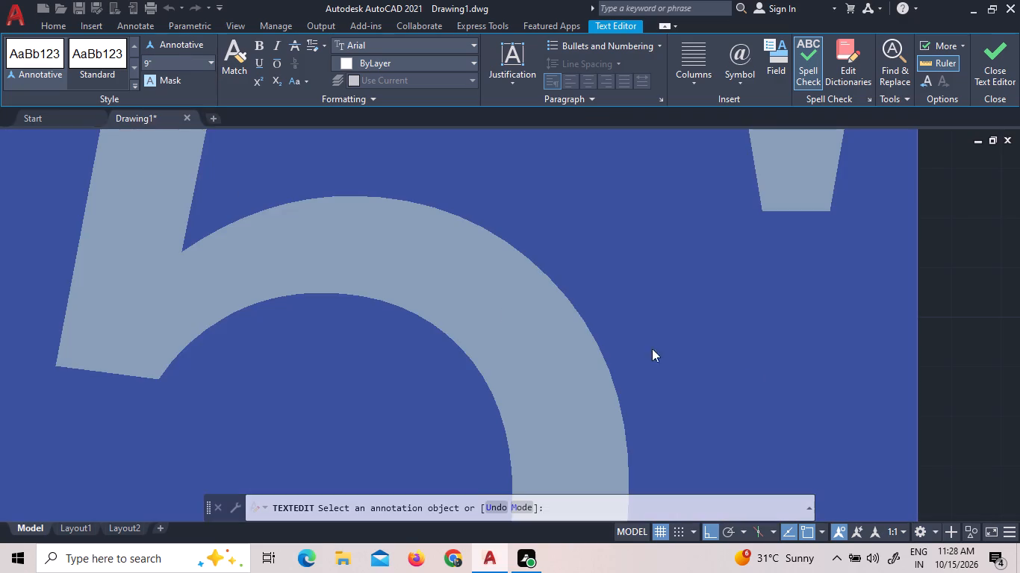
scroll(786, 374, down, 3)
click(859, 239)
Add a linear dimension across the width of the new unit's BEDROOM south of the master bedroom, placed just below its north wall.
scroll(753, 180, down, 3)
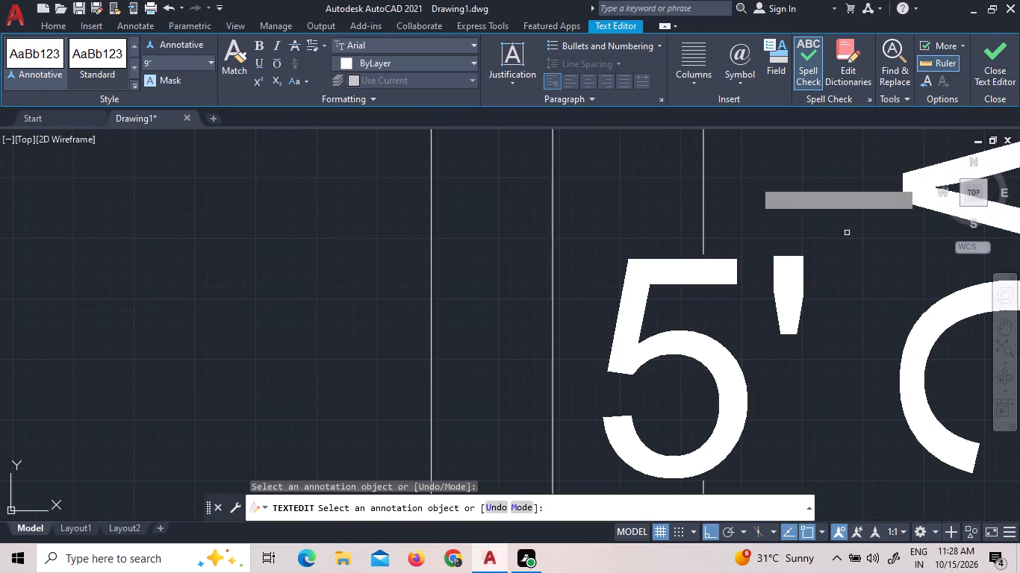
scroll(746, 180, down, 3)
scroll(695, 212, down, 2)
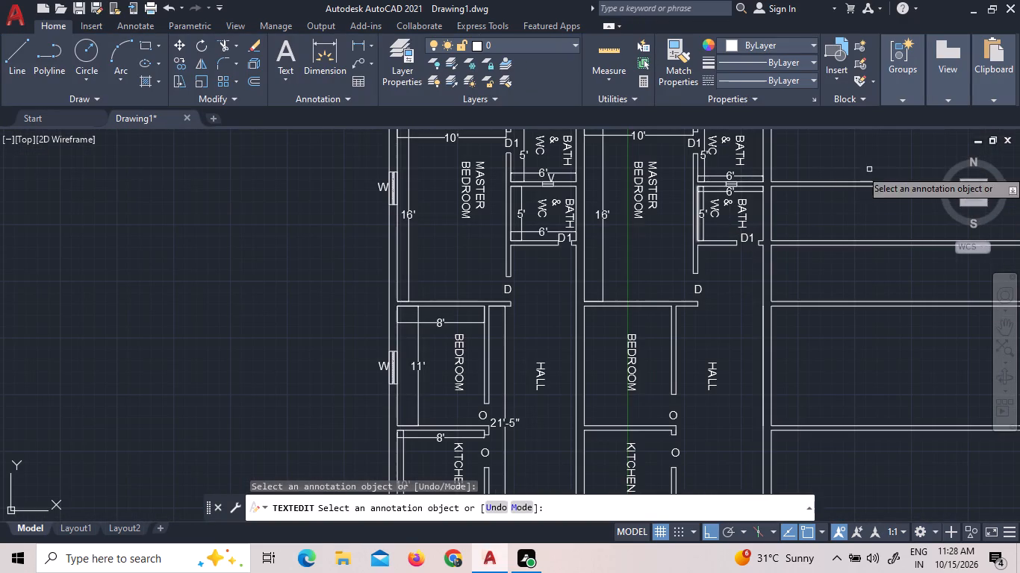
middle_drag(815, 163, 447, 205)
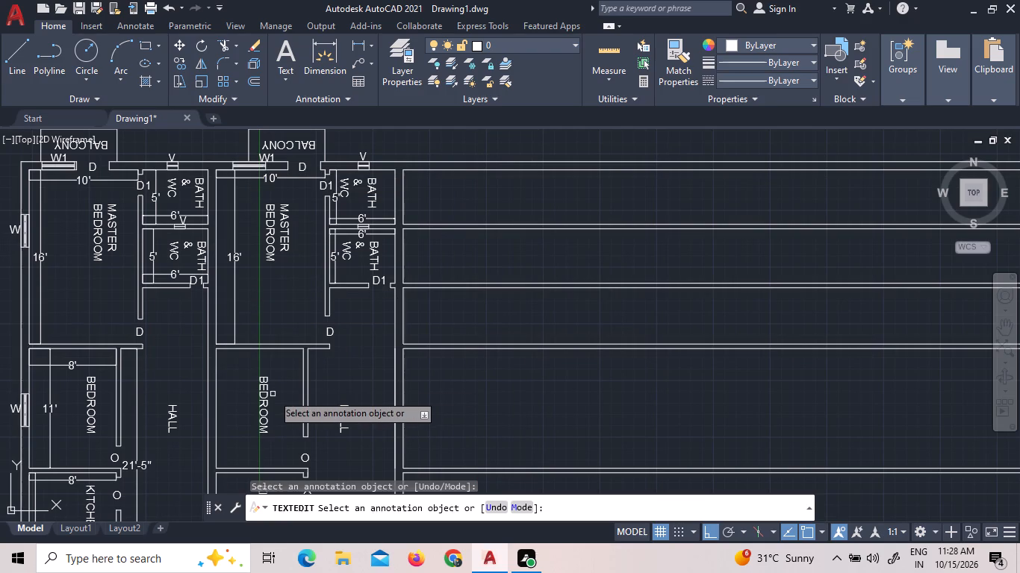
middle_drag(273, 392, 301, 350)
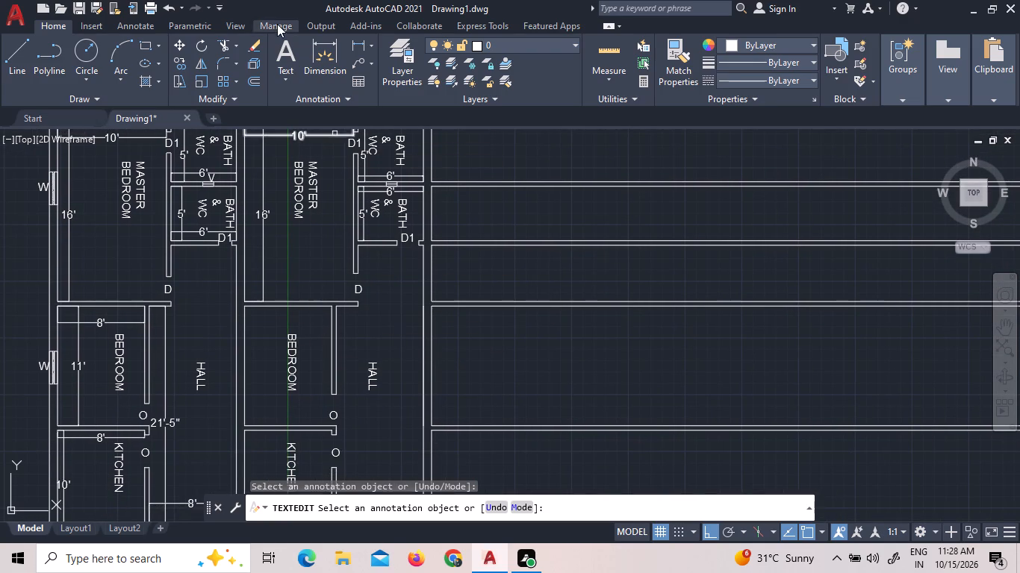
click(358, 43)
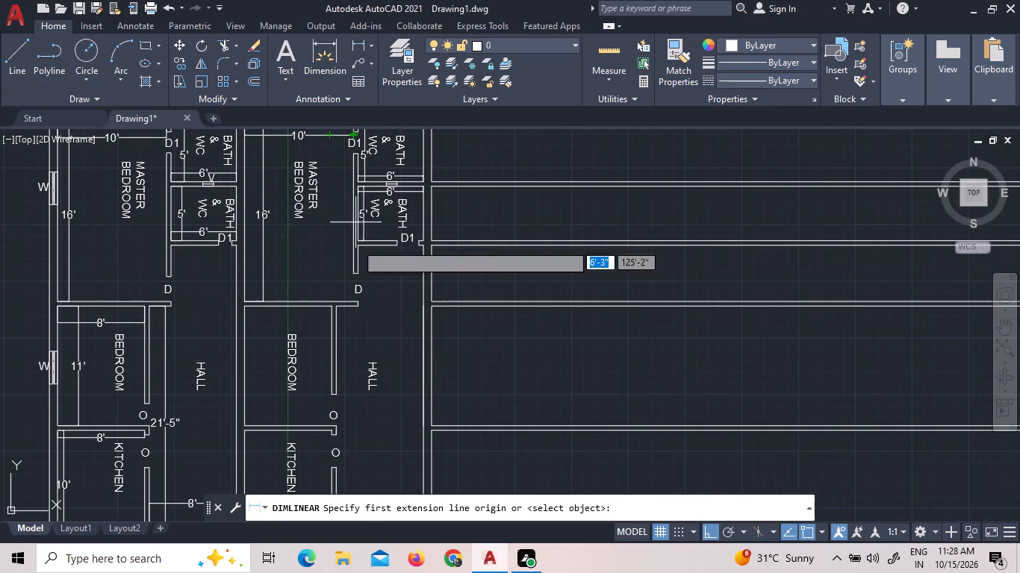
scroll(231, 298, up, 3)
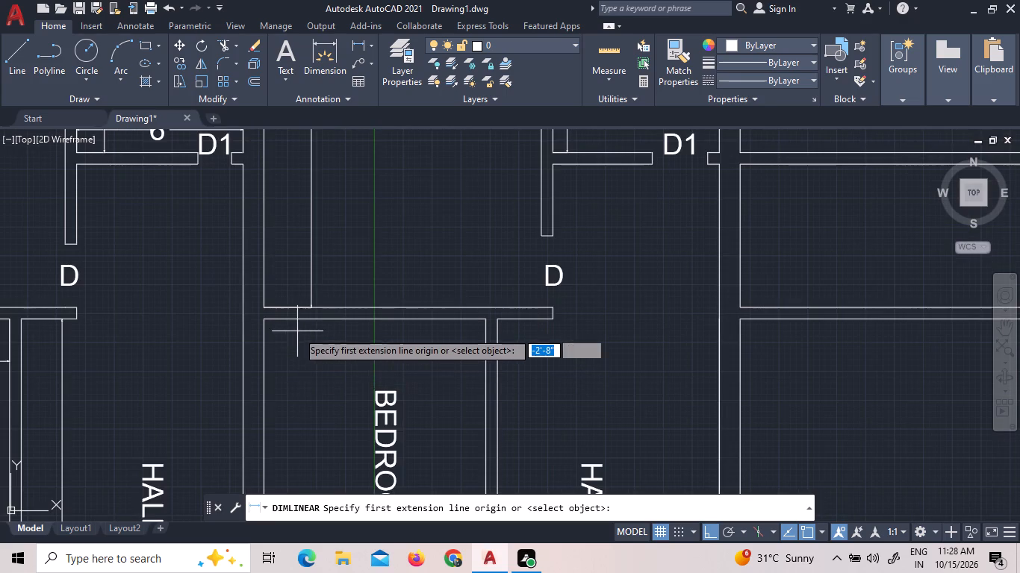
scroll(284, 324, up, 2)
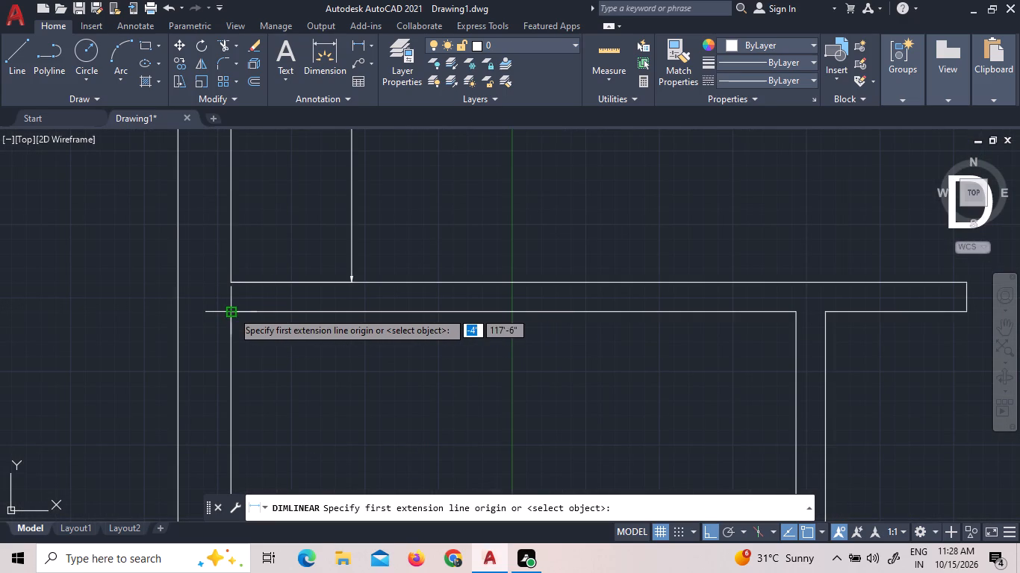
double_click(232, 311)
click(797, 316)
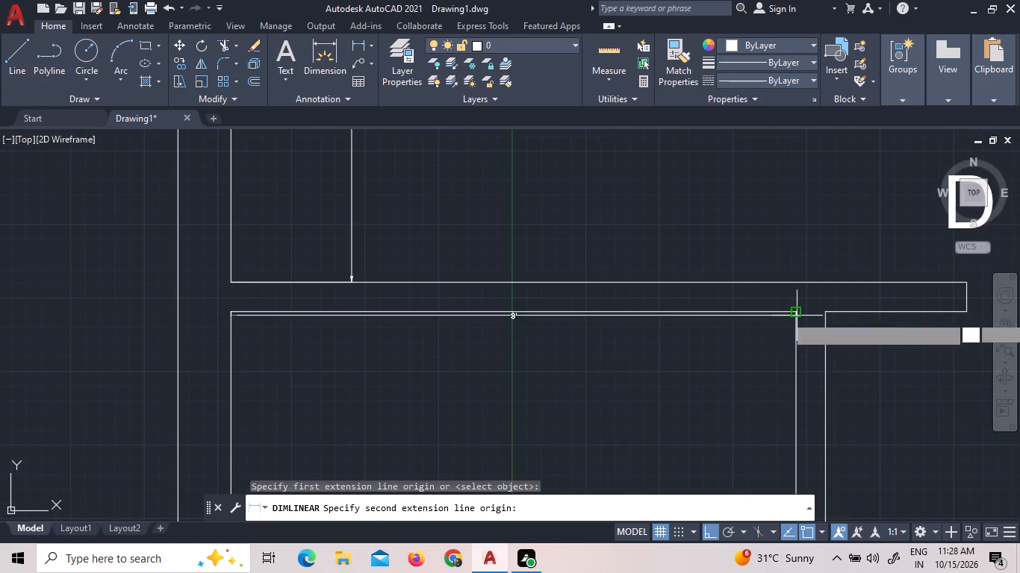
click(803, 363)
Set the text height of the new unit's BEDROOM width dimension to 9".
scroll(527, 375, up, 3)
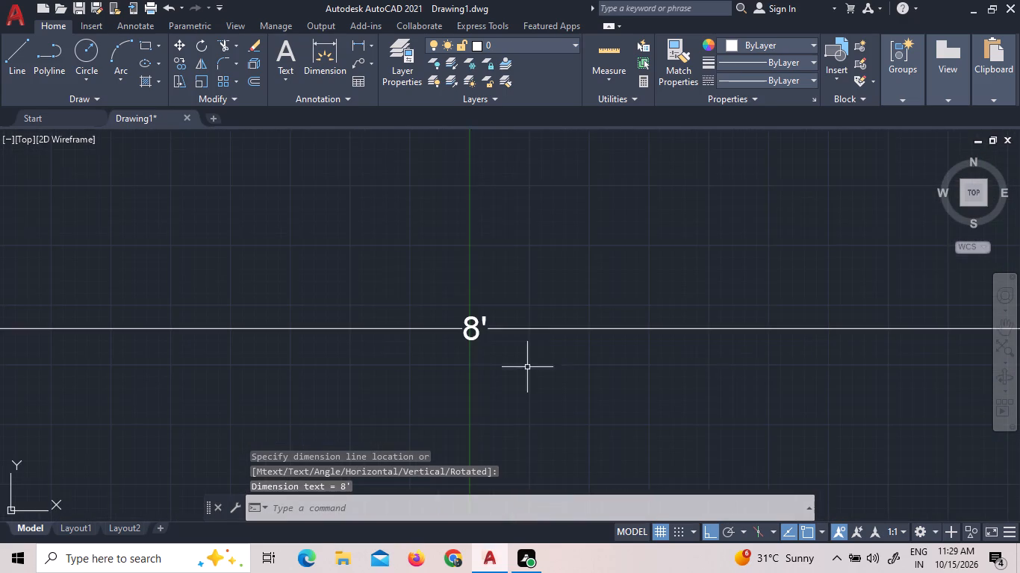
scroll(464, 316, up, 3)
triple_click(476, 331)
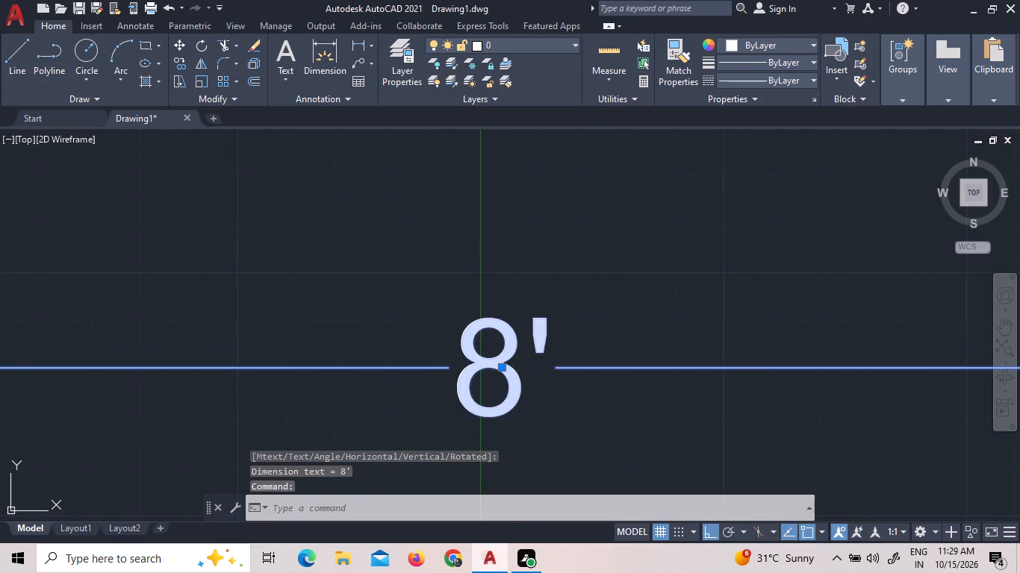
double_click(476, 331)
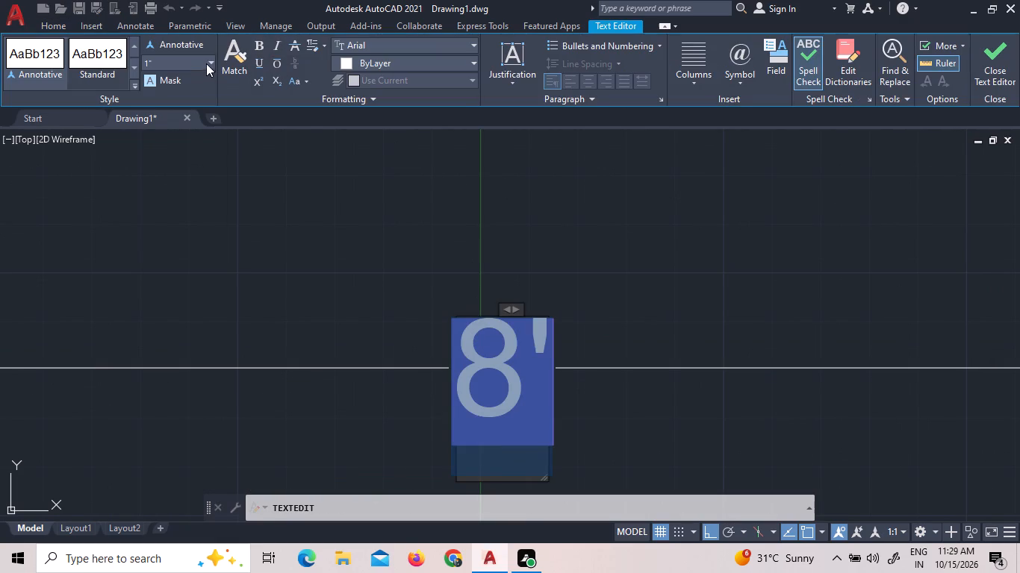
click(211, 61)
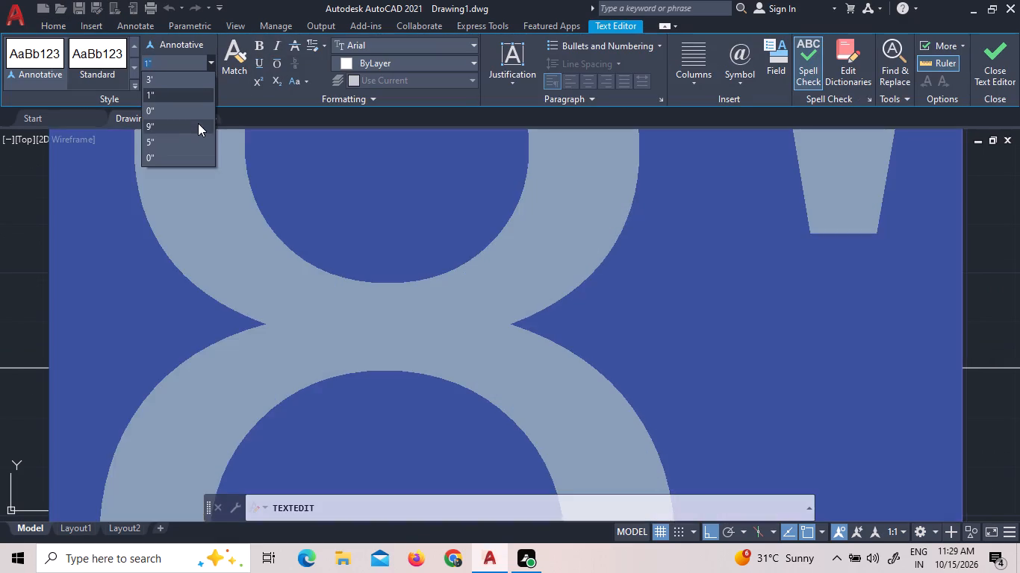
click(198, 123)
click(17, 182)
scroll(180, 258, down, 3)
scroll(376, 266, down, 3)
scroll(491, 266, down, 6)
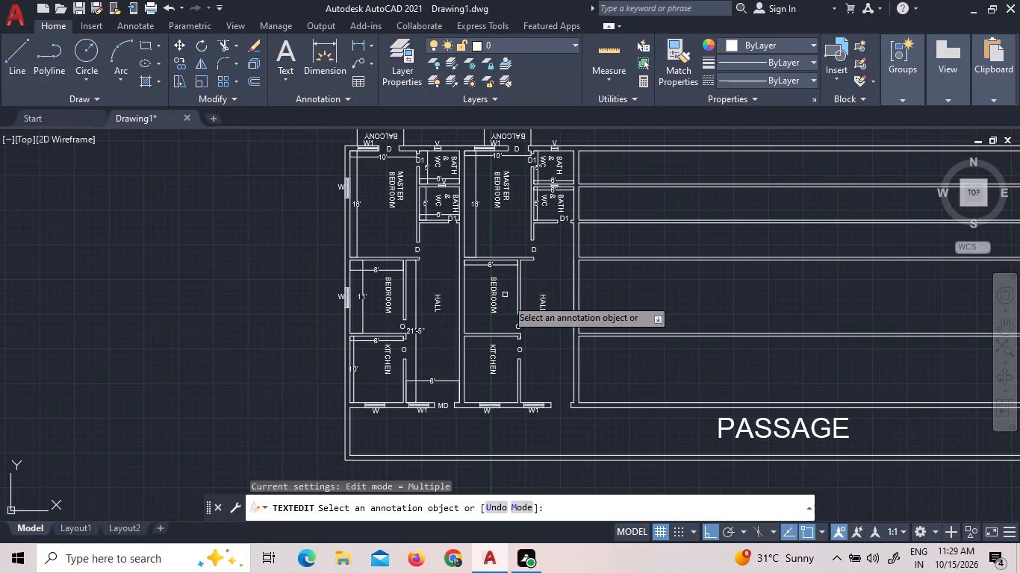
Add a north-south linear dimension to the new unit's BEDROOM between its north and south walls, placed just inside the west wall.
scroll(498, 331, up, 2)
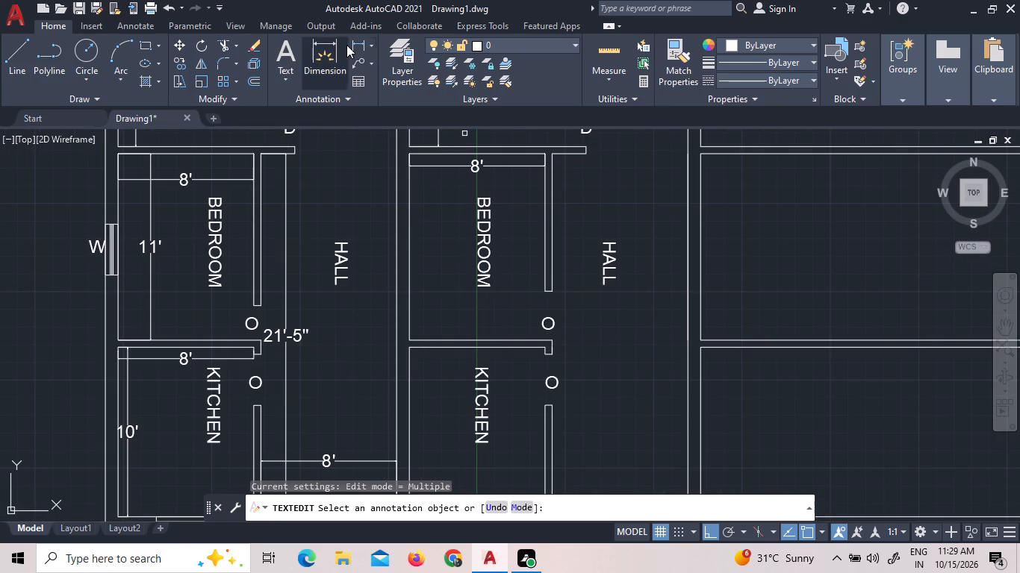
click(356, 47)
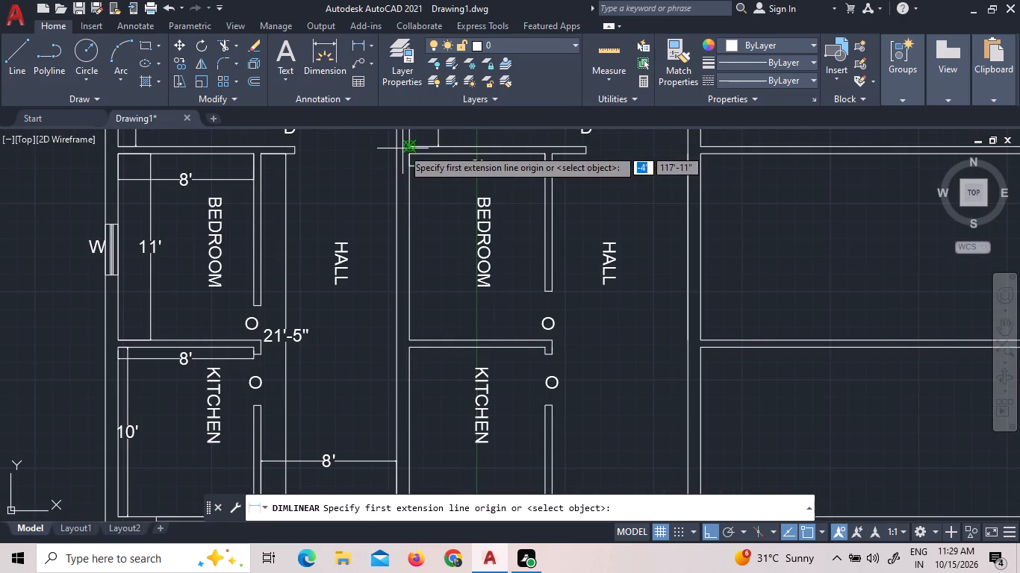
click(410, 152)
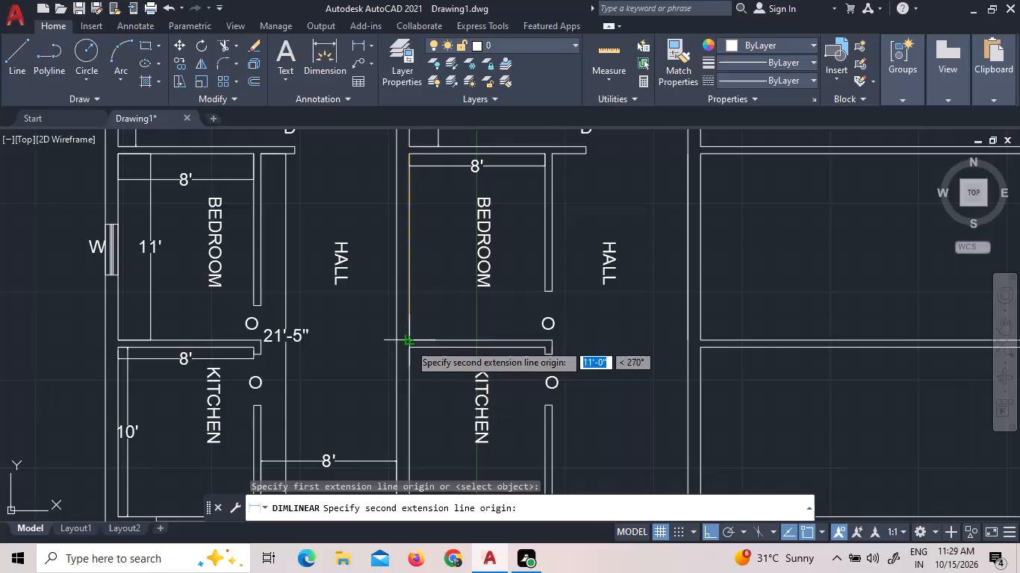
click(409, 343)
click(426, 342)
Set the text height of the new unit's BEDROOM north-south dimension to 9".
scroll(409, 251, up, 6)
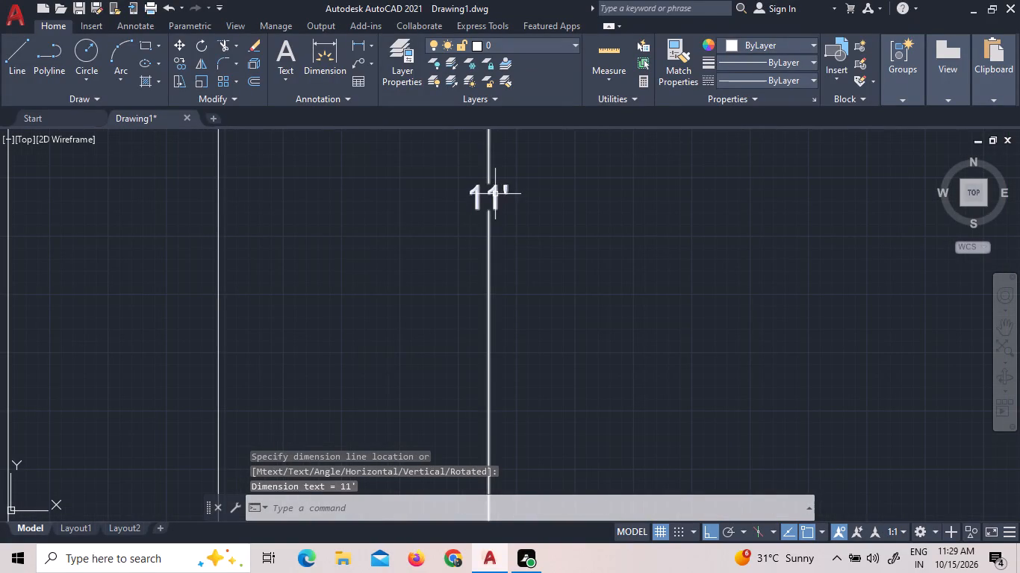
double_click(491, 192)
triple_click(423, 175)
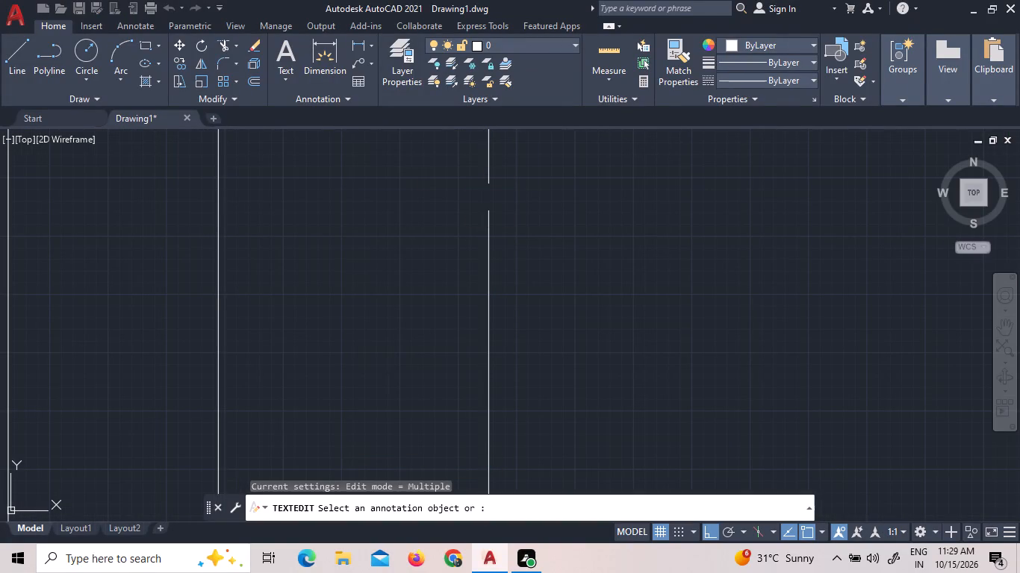
triple_click(491, 192)
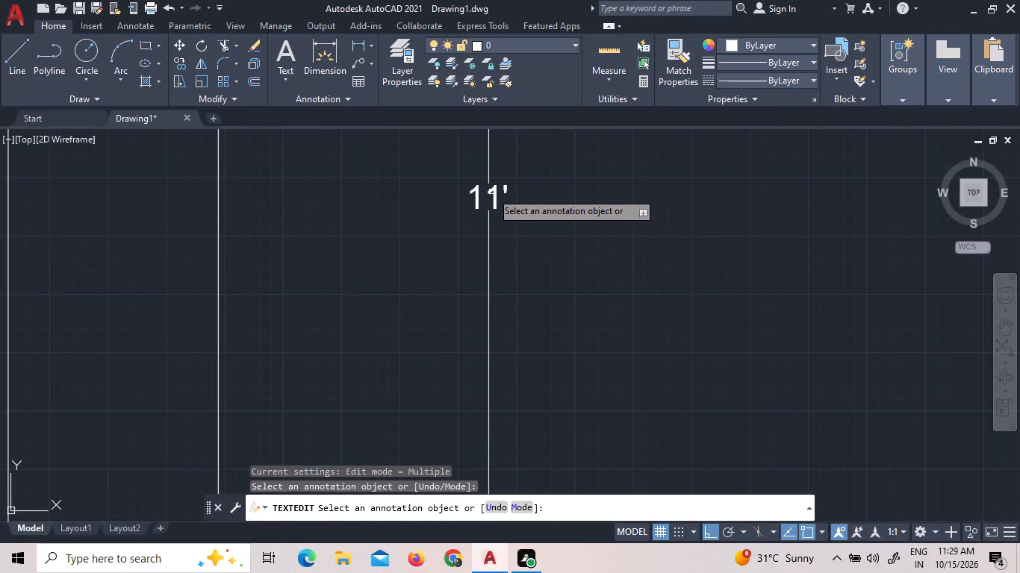
click(491, 192)
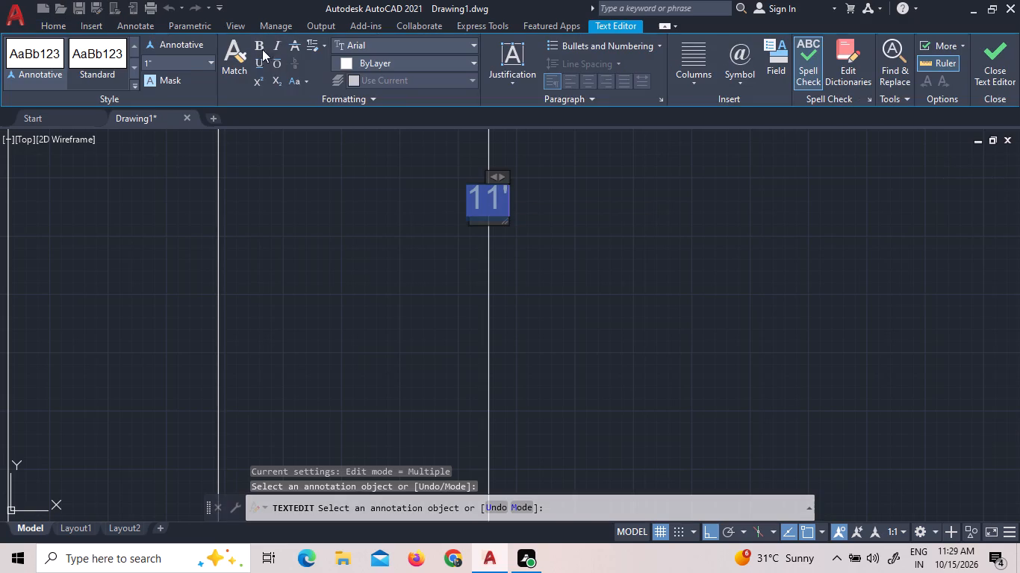
click(210, 60)
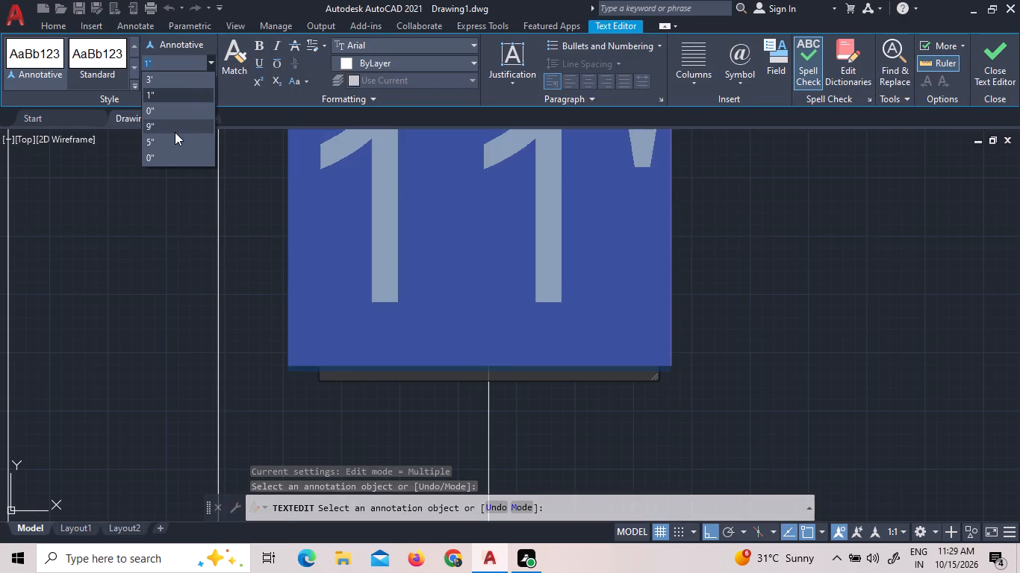
click(175, 132)
click(270, 257)
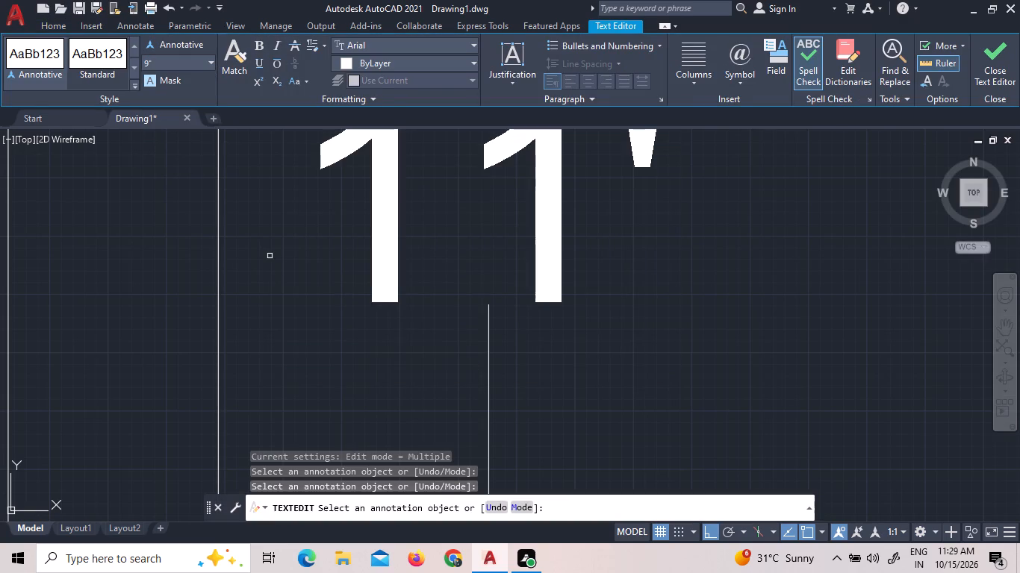
Dimension the width of the new unit's KITCHEN from its north wall line, placing the dimension just below that wall.
scroll(290, 266, down, 6)
scroll(352, 286, down, 5)
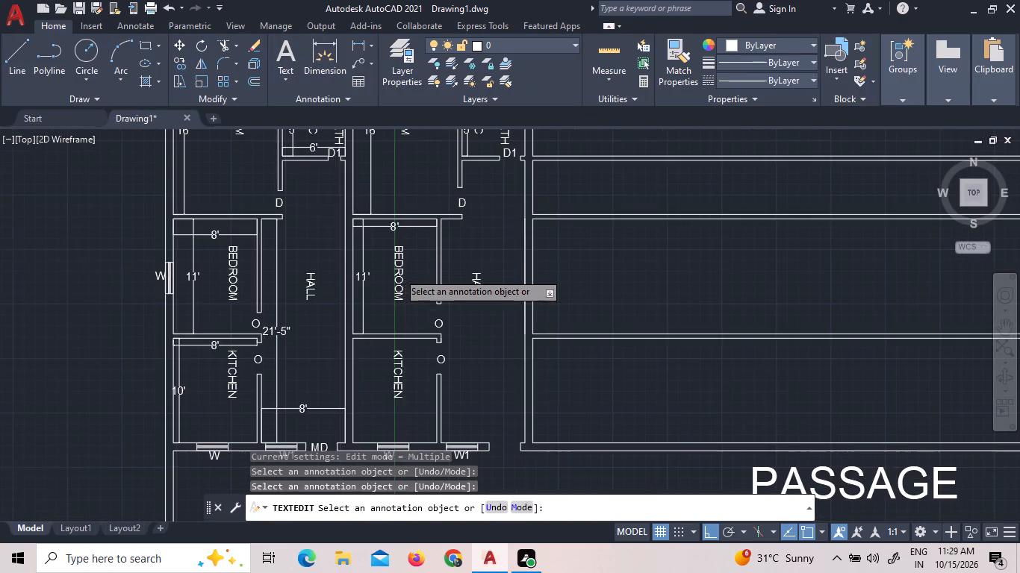
scroll(391, 332, up, 3)
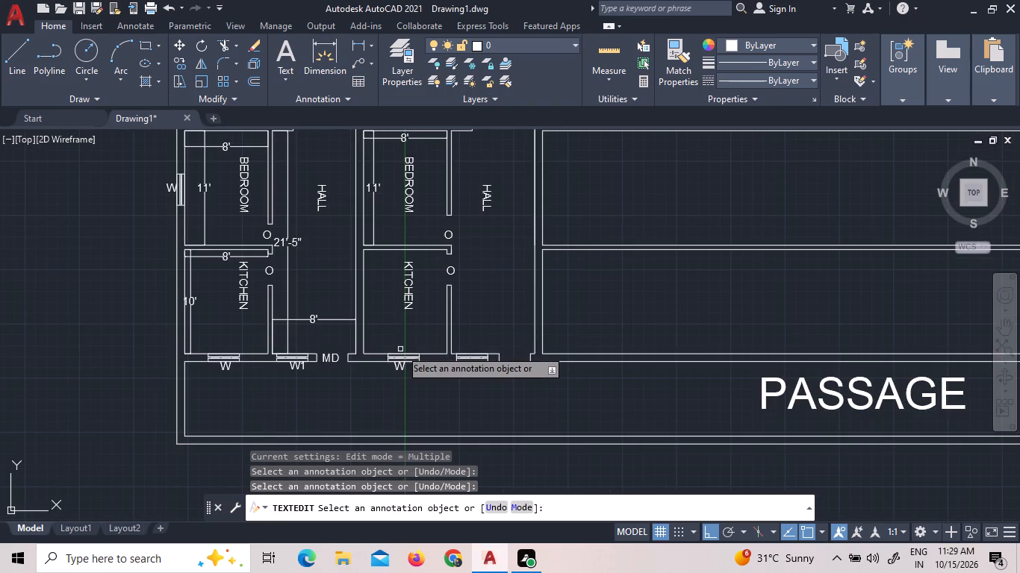
scroll(400, 349, up, 1)
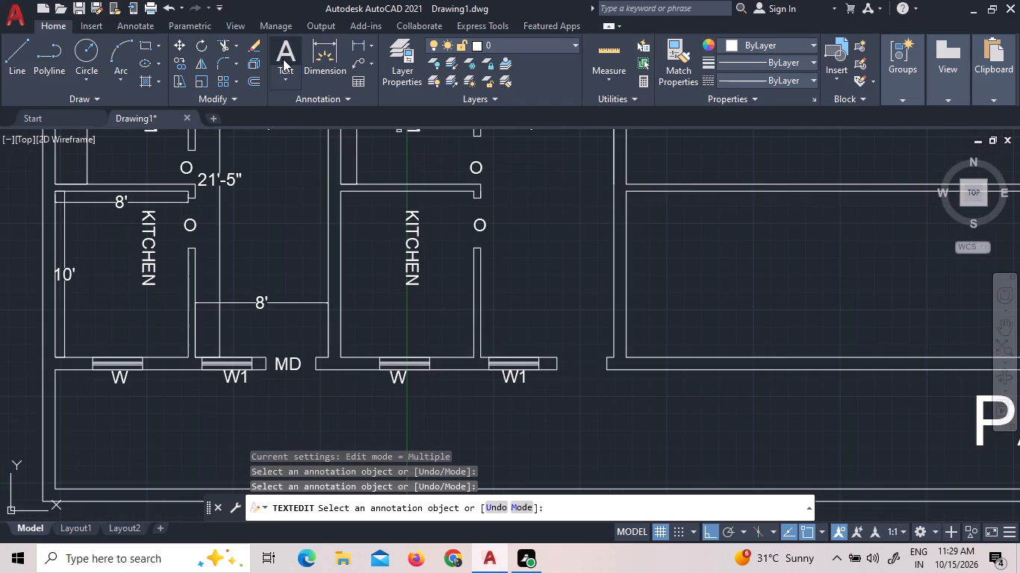
click(329, 44)
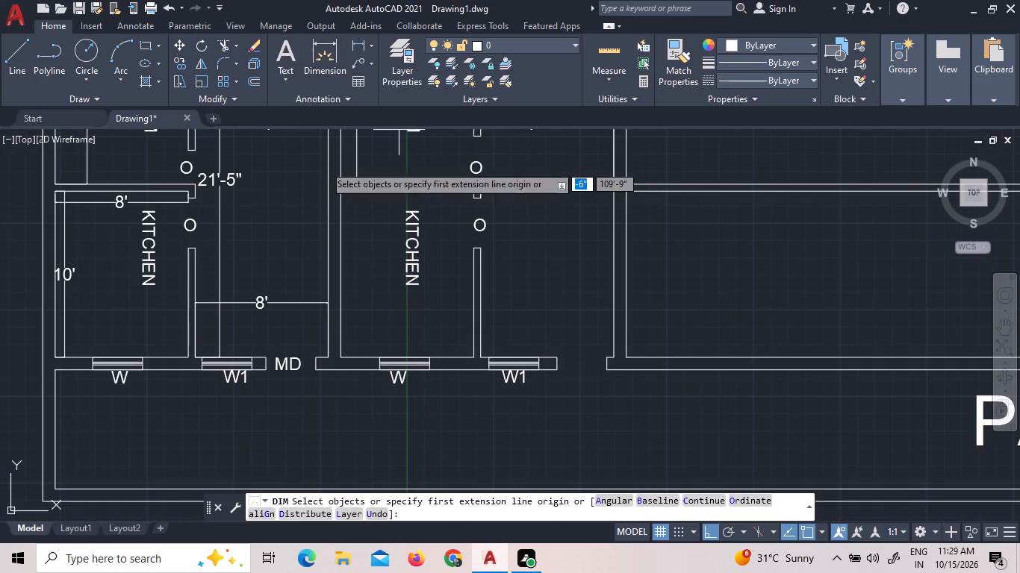
scroll(367, 194, up, 4)
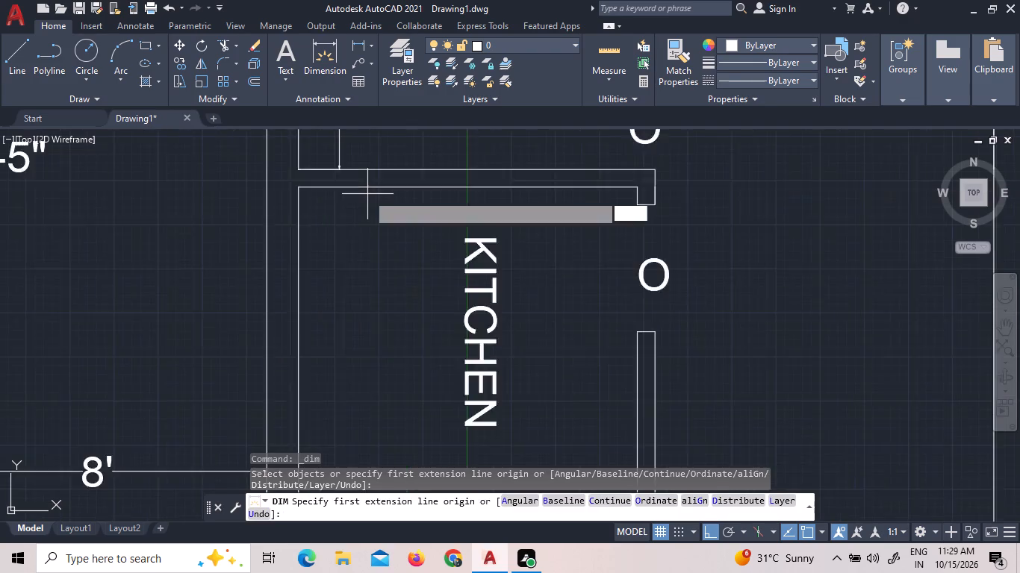
click(363, 183)
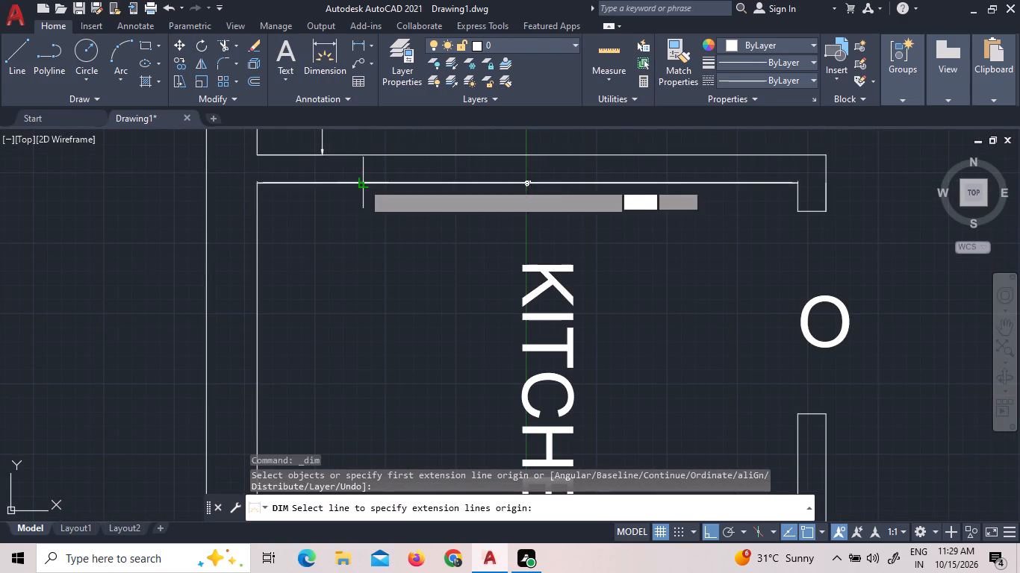
click(356, 231)
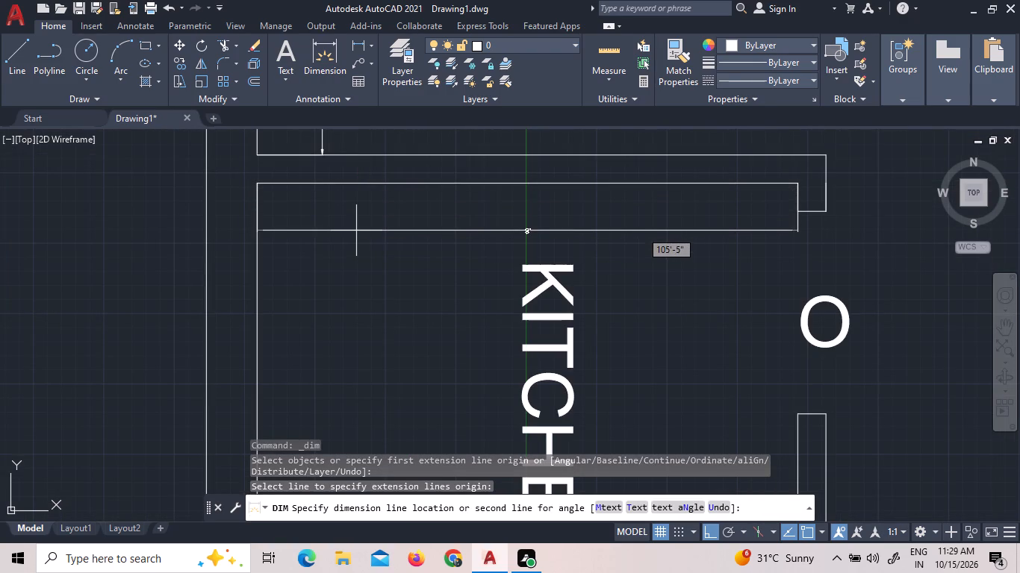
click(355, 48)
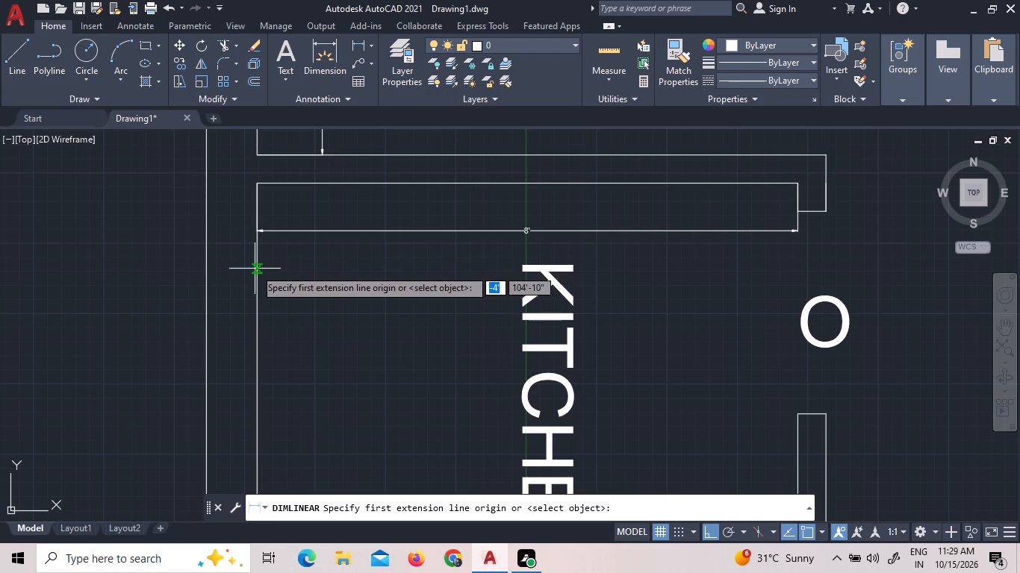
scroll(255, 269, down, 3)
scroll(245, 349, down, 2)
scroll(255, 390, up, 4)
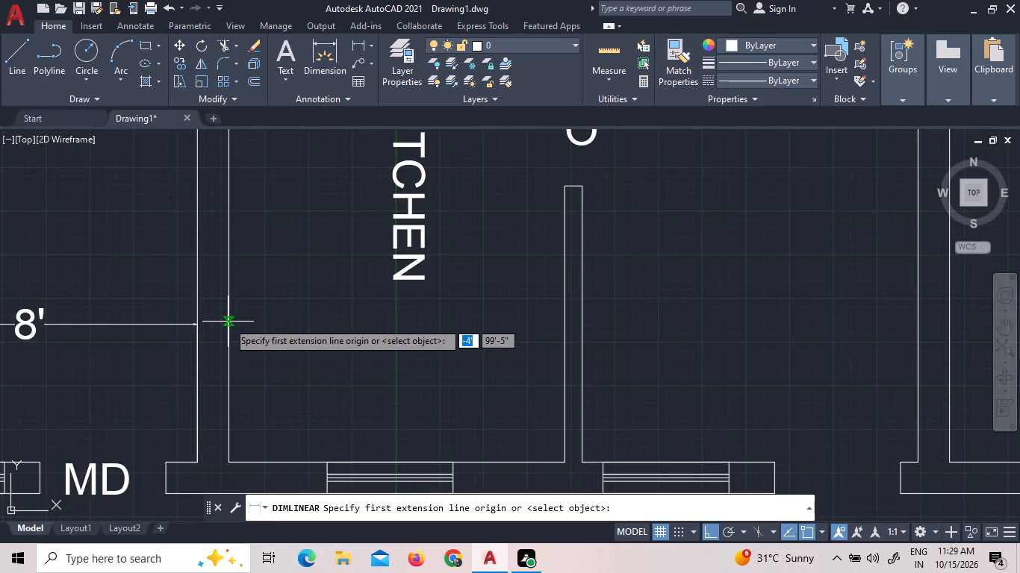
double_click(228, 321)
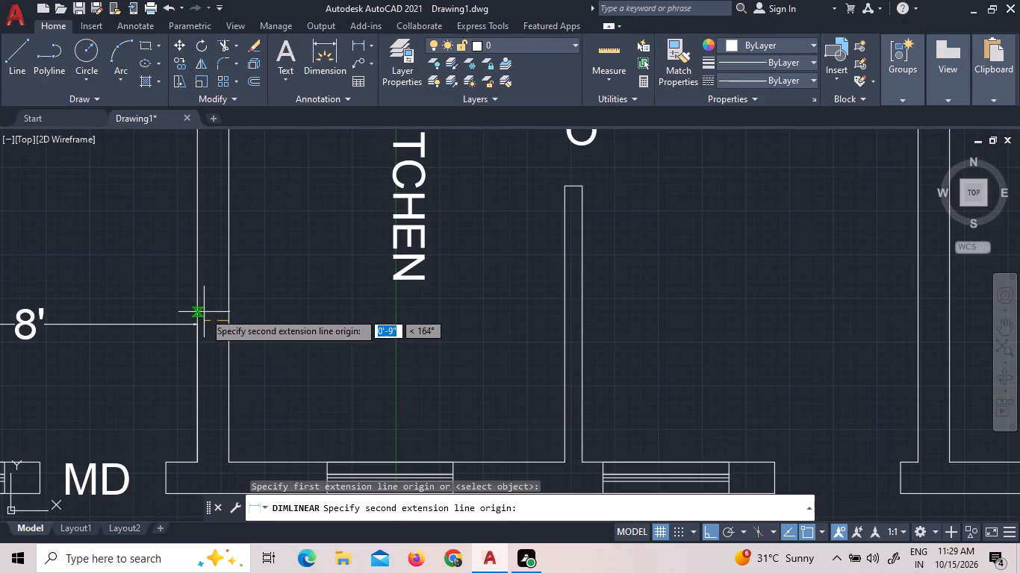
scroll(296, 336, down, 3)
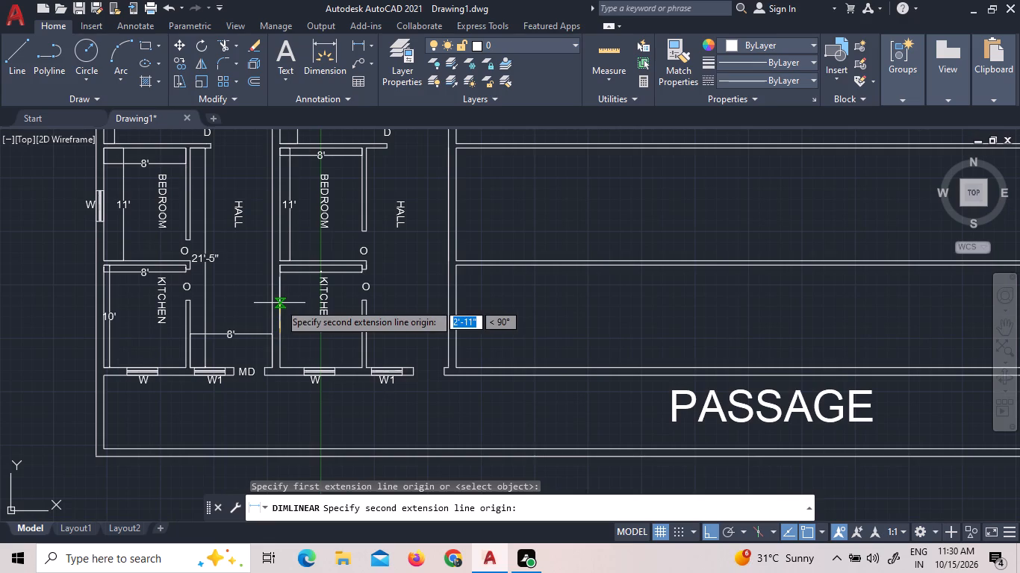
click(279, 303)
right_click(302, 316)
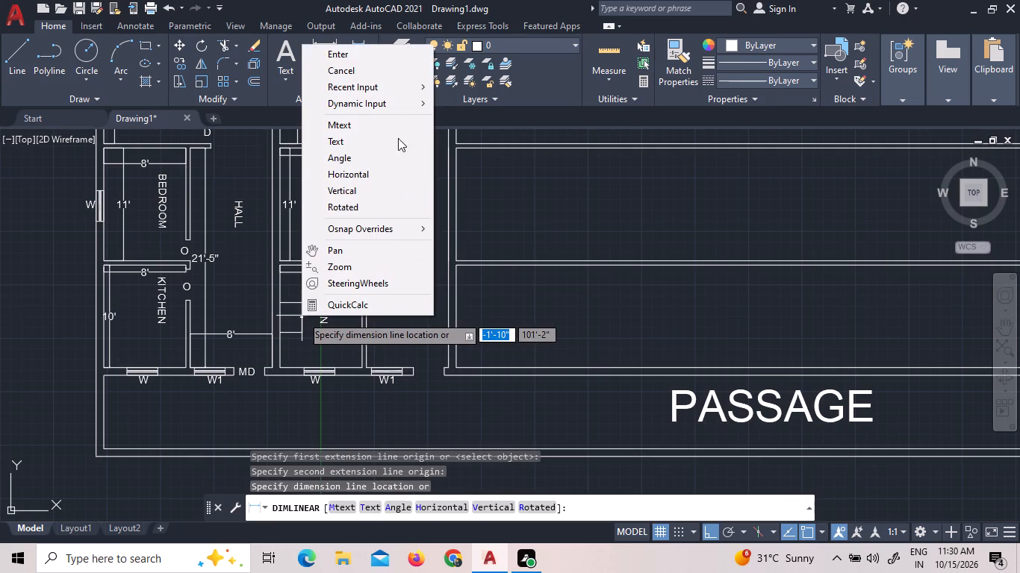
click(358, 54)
Add a north-south linear dimension to the new unit's KITCHEN between its south and north walls, placed just inside the west wall.
click(358, 49)
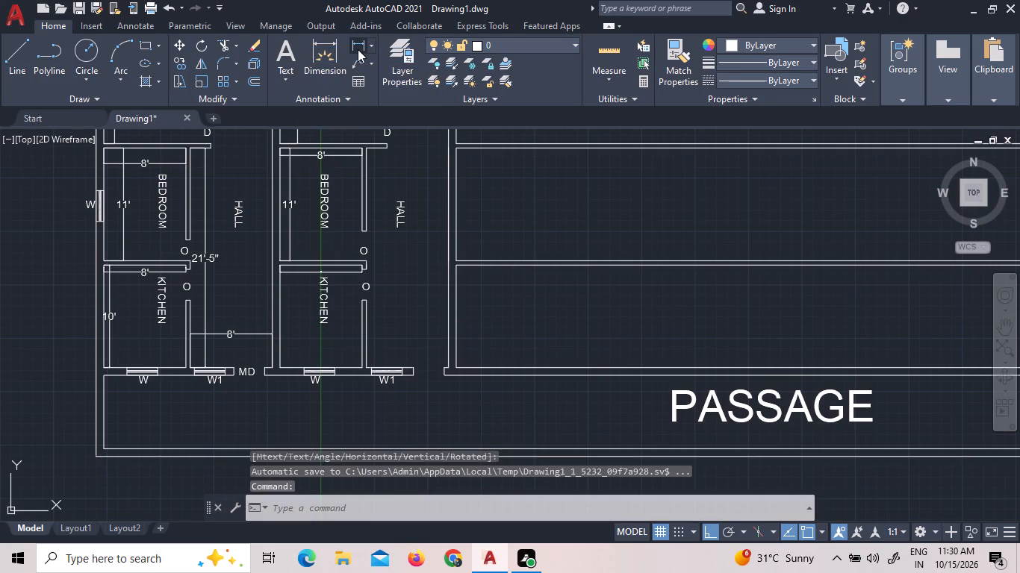
scroll(281, 378, up, 3)
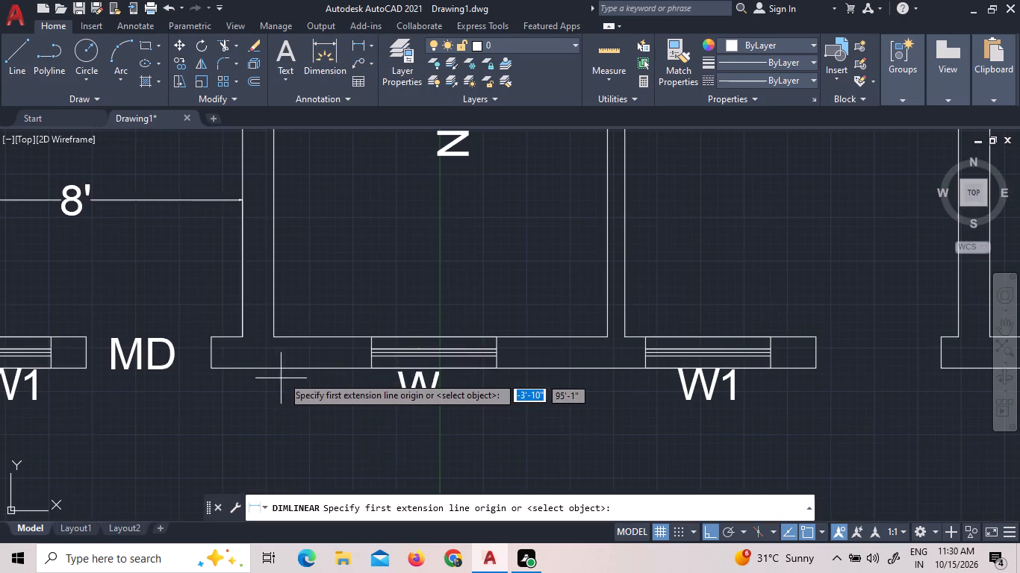
click(276, 338)
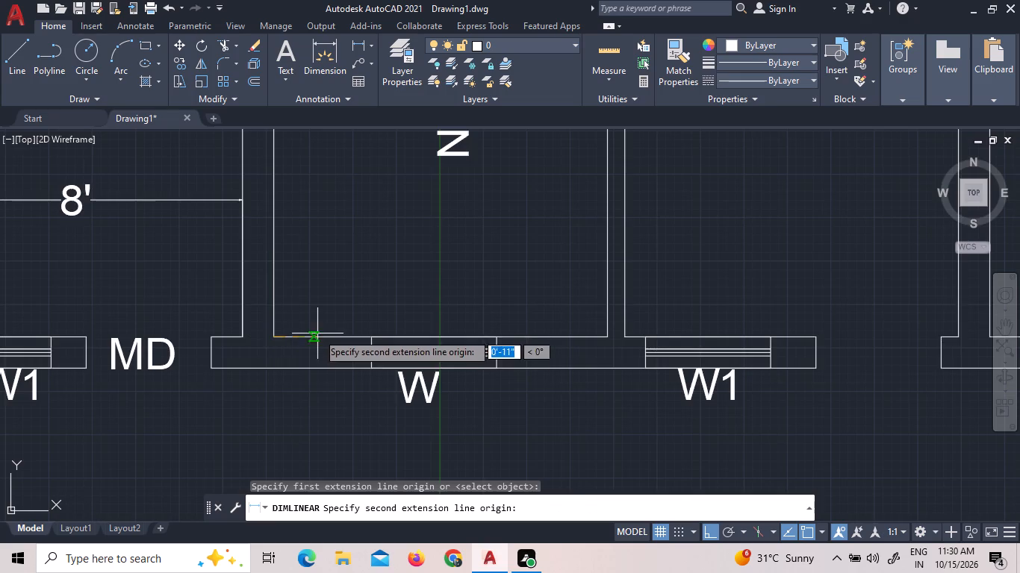
scroll(317, 331, down, 3)
scroll(308, 160, up, 2)
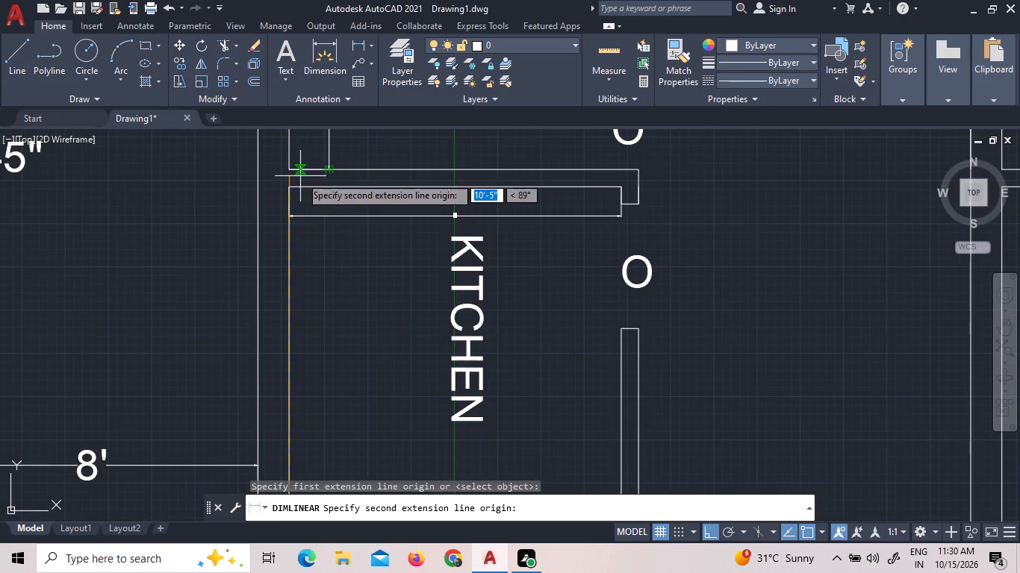
click(293, 189)
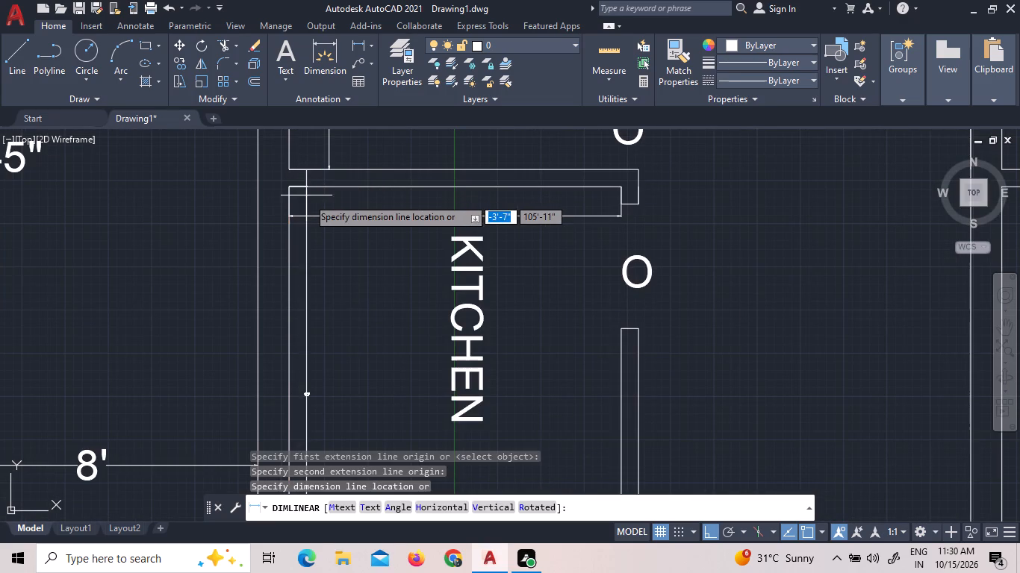
click(319, 203)
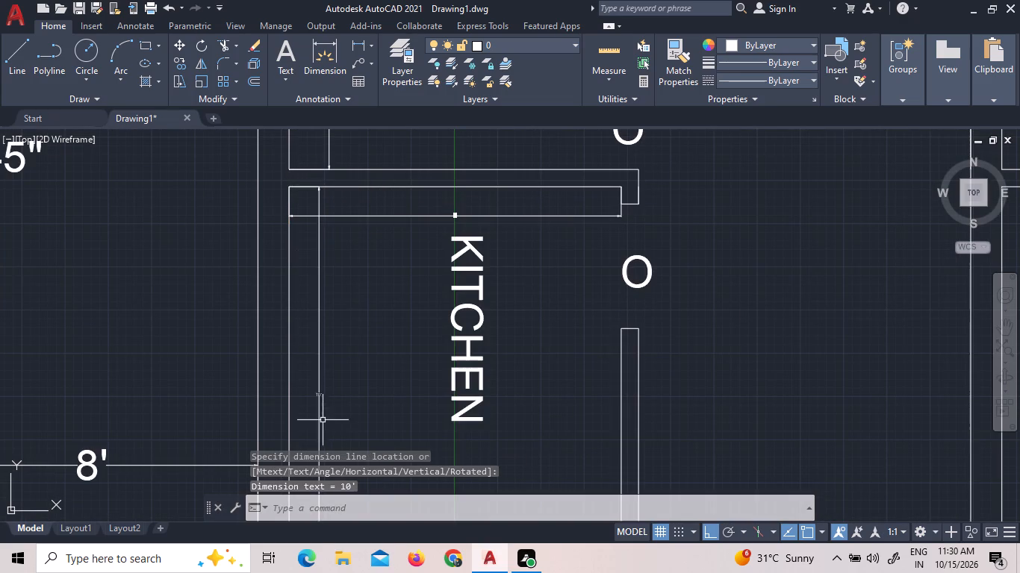
Set the text height of the new unit's KITCHEN north-south dimension to 9".
scroll(320, 410, up, 7)
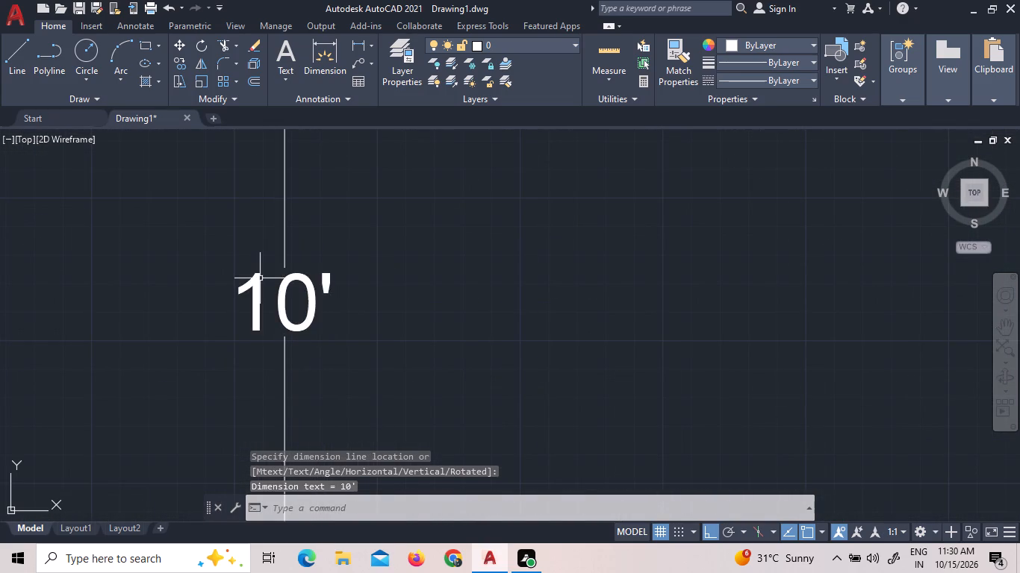
triple_click(258, 278)
triple_click(258, 278)
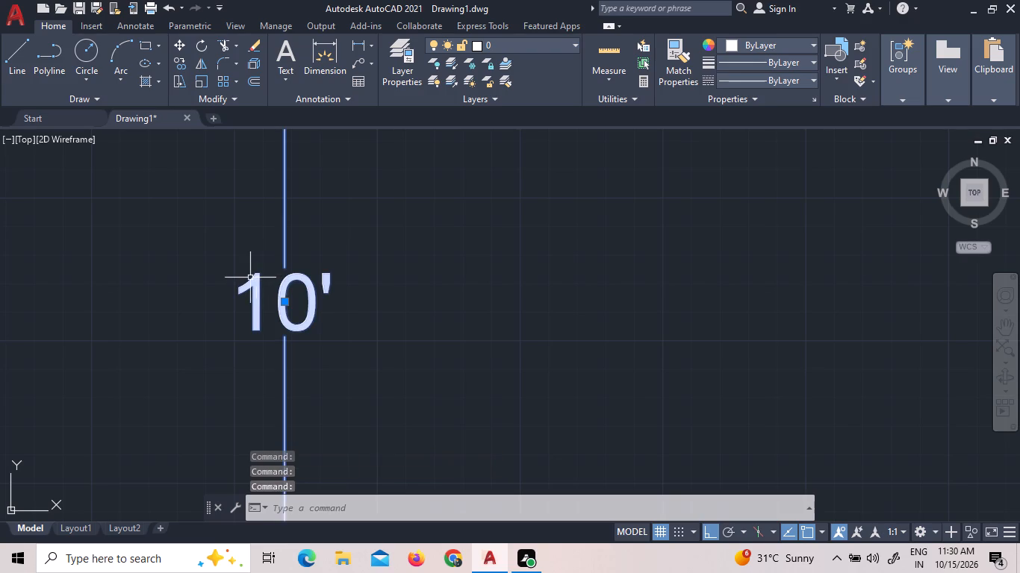
triple_click(253, 280)
double_click(254, 280)
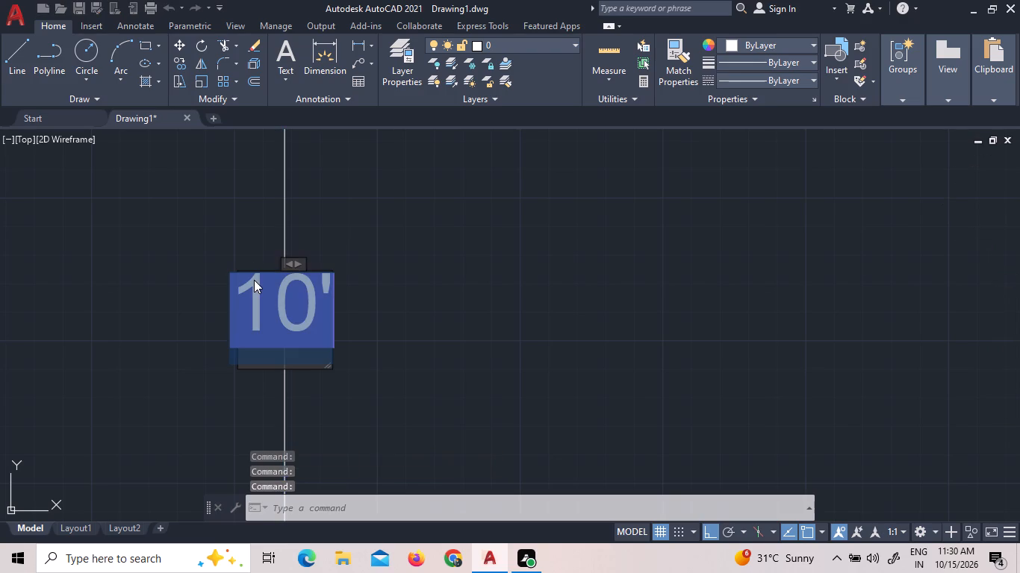
click(211, 60)
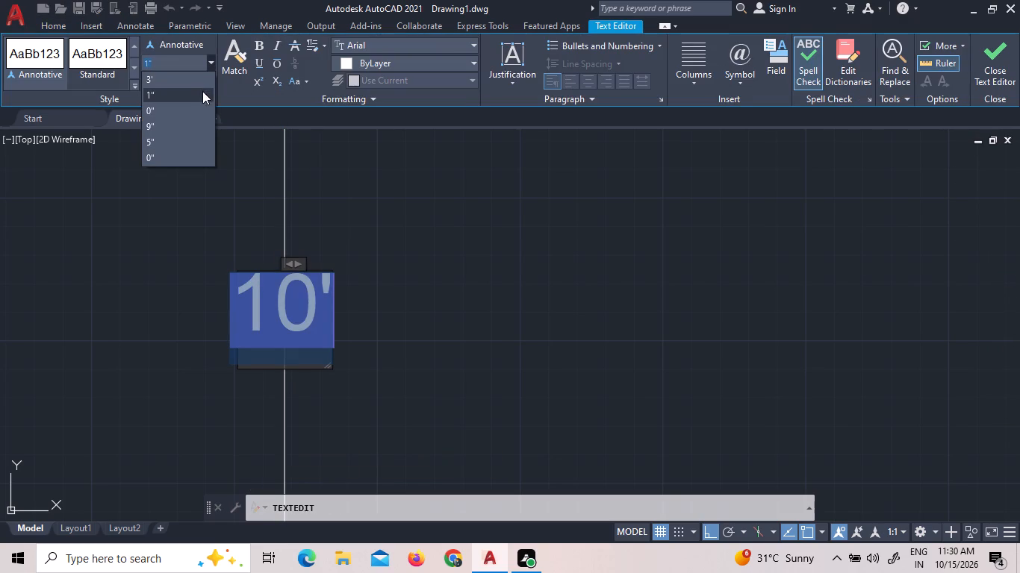
click(184, 124)
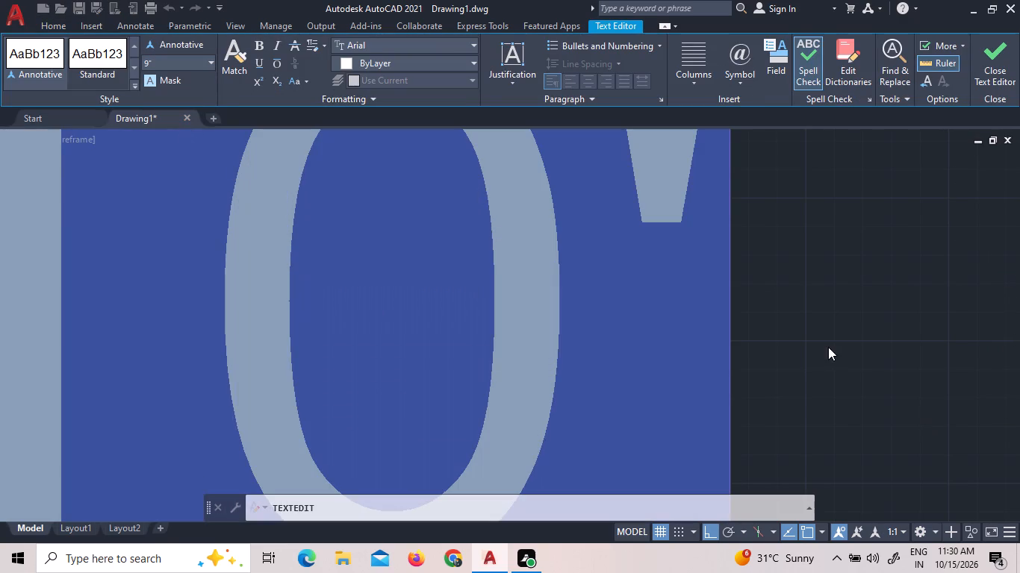
click(828, 347)
Set the text height of the new unit's KITCHEN width dimension to 9".
scroll(834, 369, down, 11)
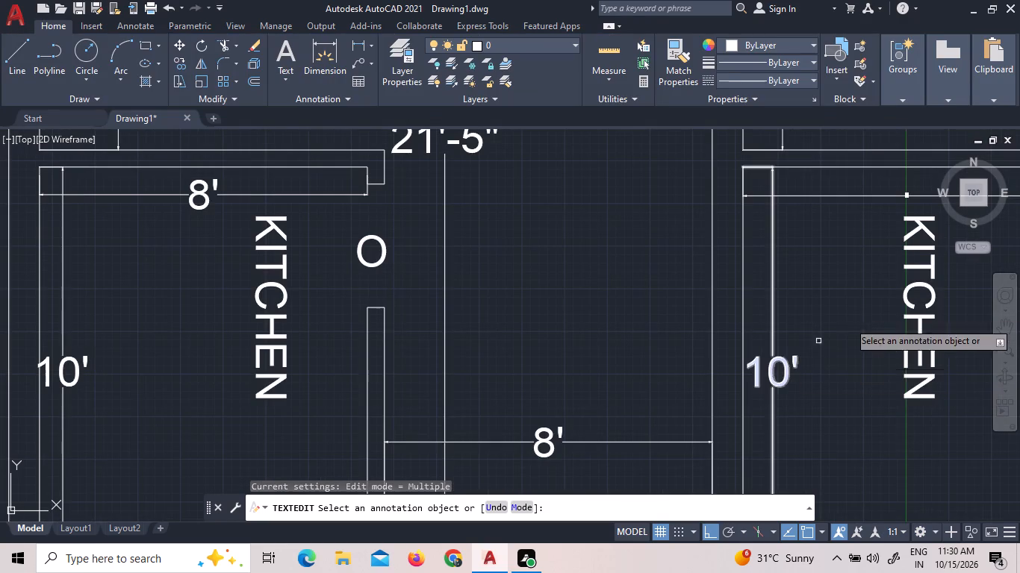
middle_drag(859, 312, 377, 256)
scroll(366, 201, down, 2)
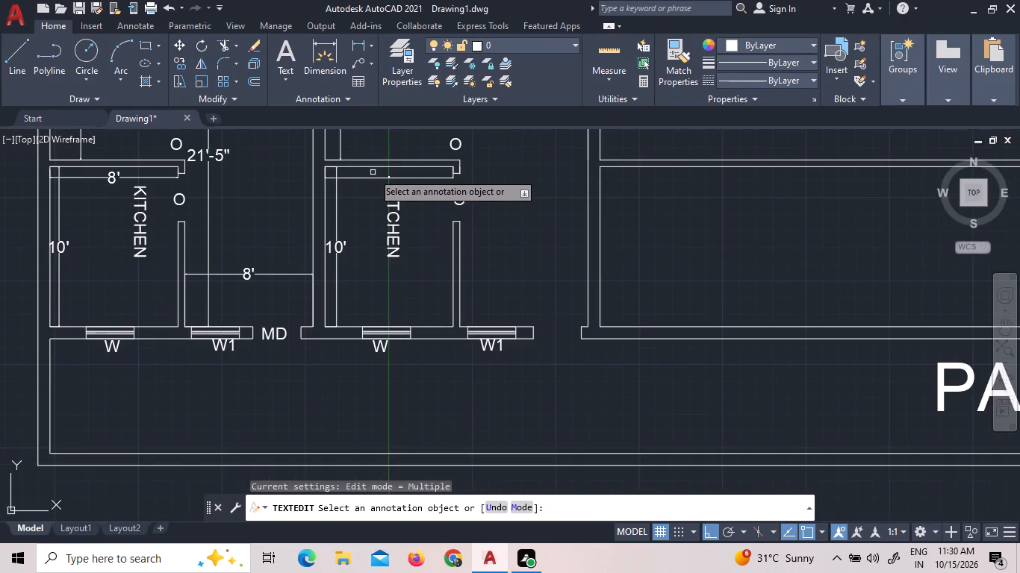
scroll(373, 172, up, 6)
middle_drag(507, 235, 489, 289)
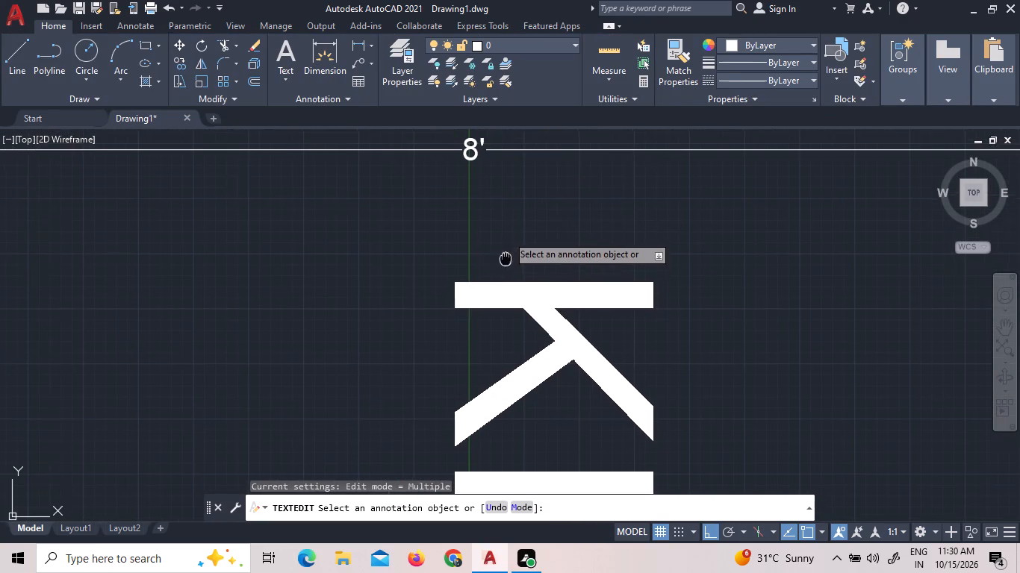
middle_drag(489, 289, 465, 346)
scroll(415, 254, up, 3)
triple_click(454, 242)
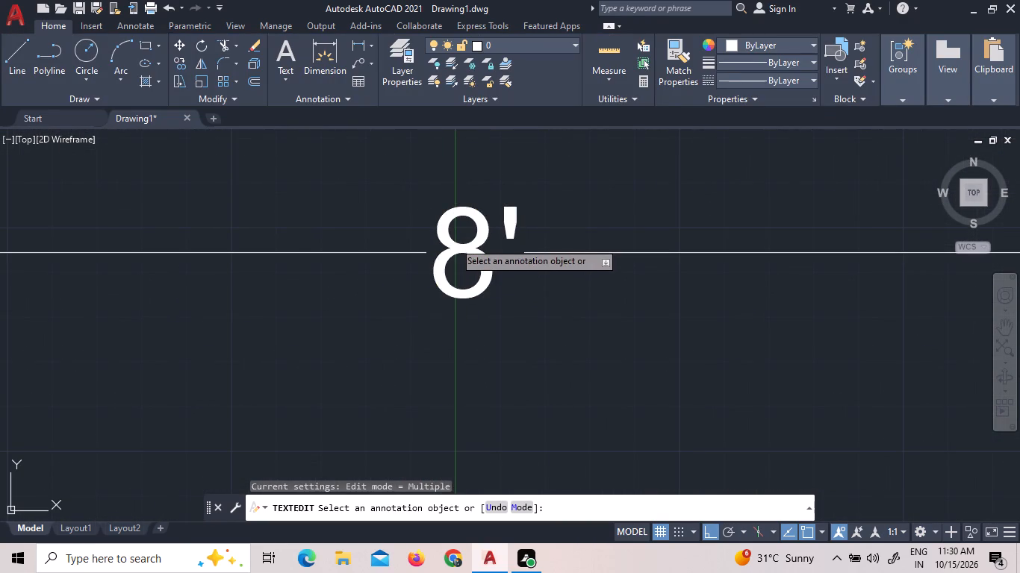
double_click(454, 242)
click(454, 241)
click(469, 248)
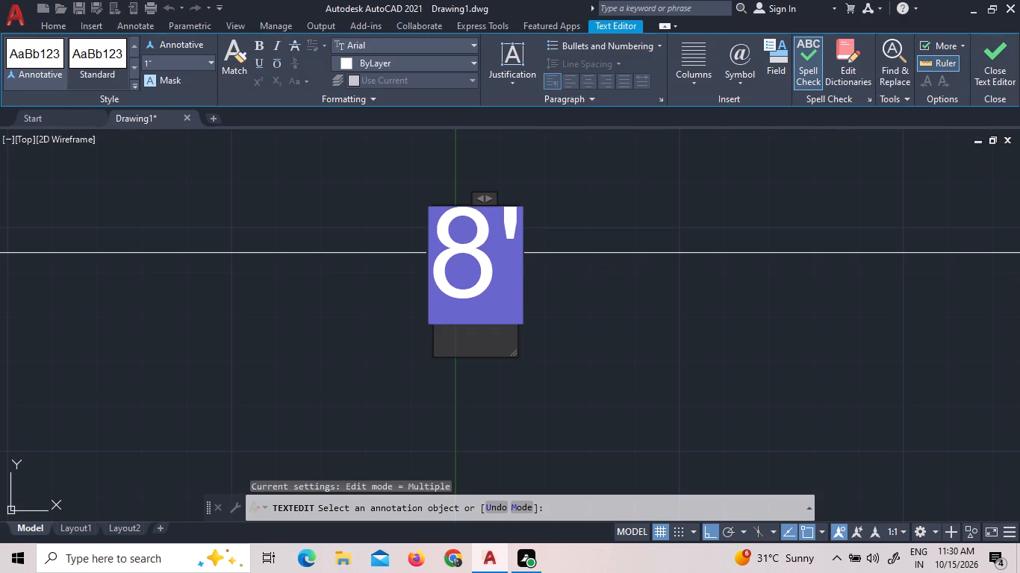
click(508, 249)
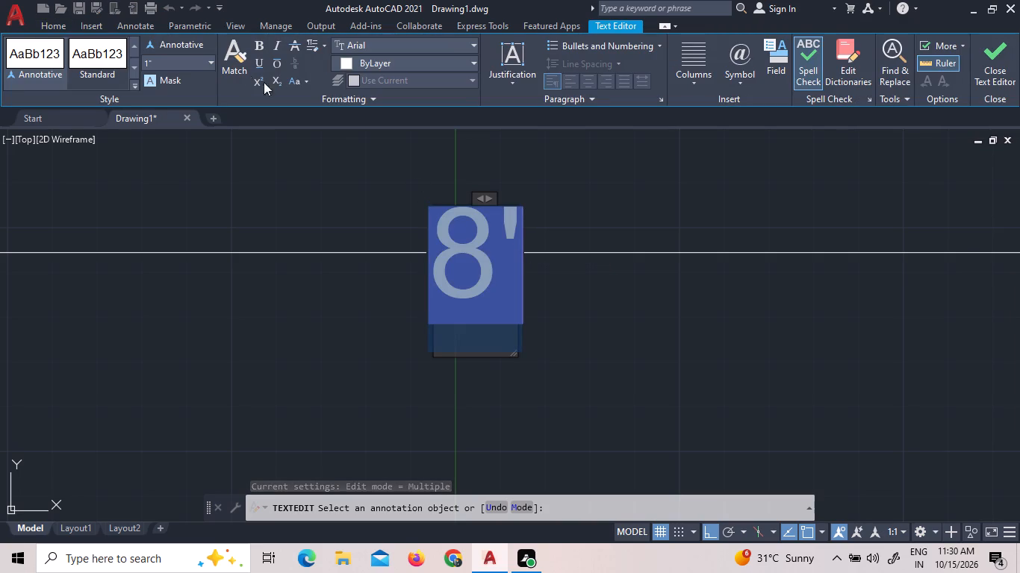
click(209, 54)
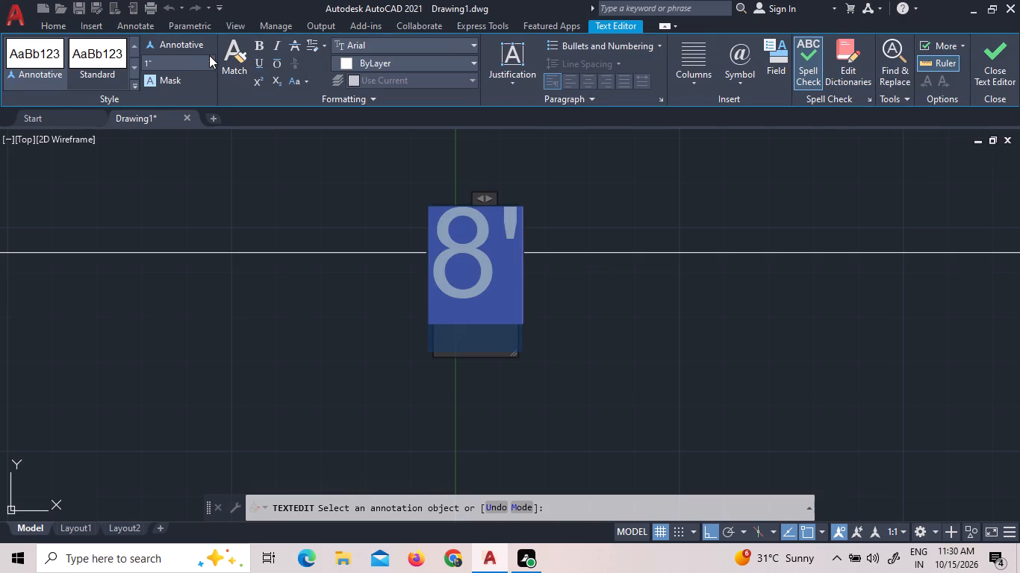
click(211, 60)
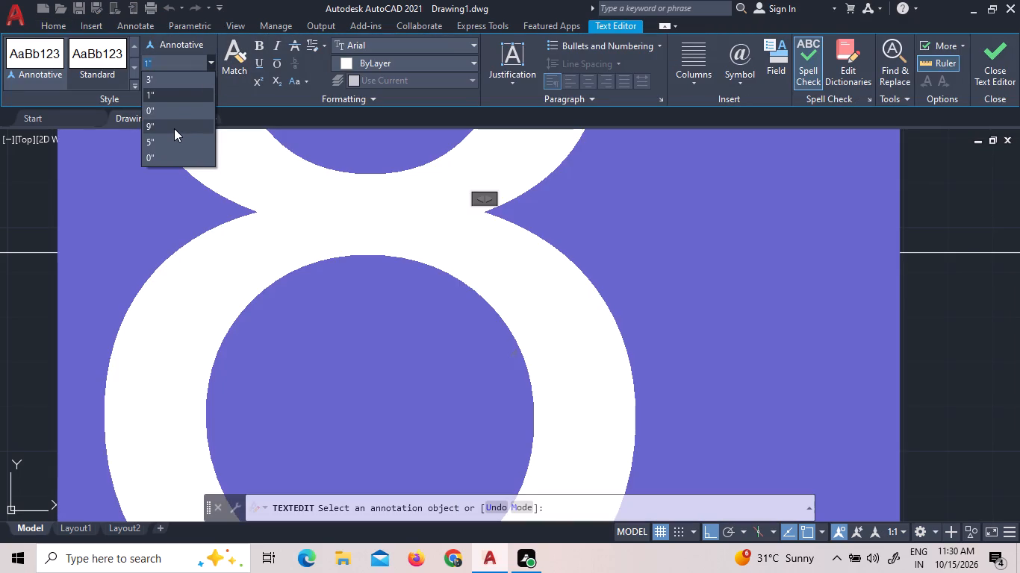
click(174, 128)
scroll(329, 310, down, 6)
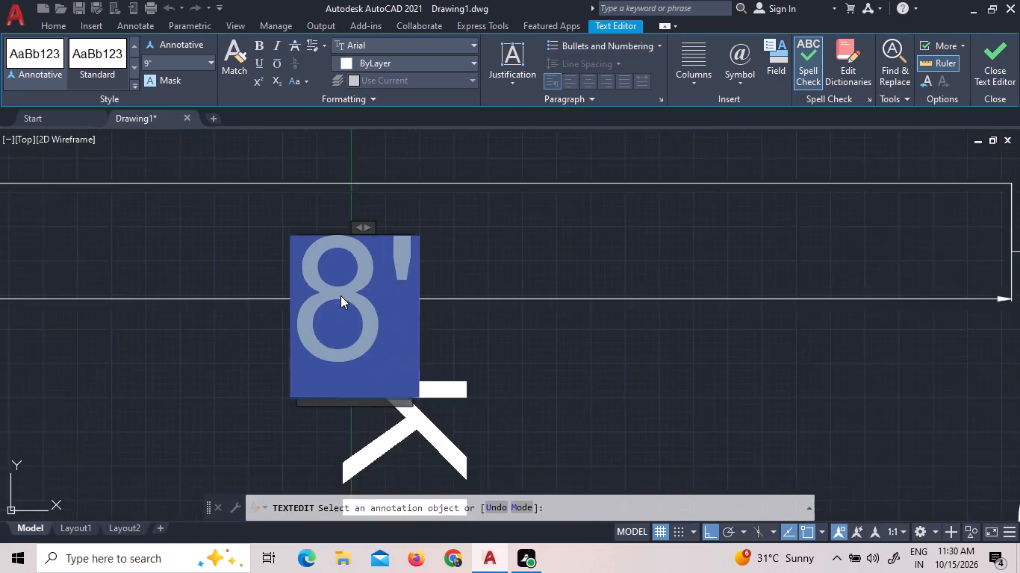
click(521, 273)
Add a north-south linear dimension to the new unit's HALL, from the BEDROOM's north wall line to the south wall, near the HALL's west side.
scroll(522, 273, down, 7)
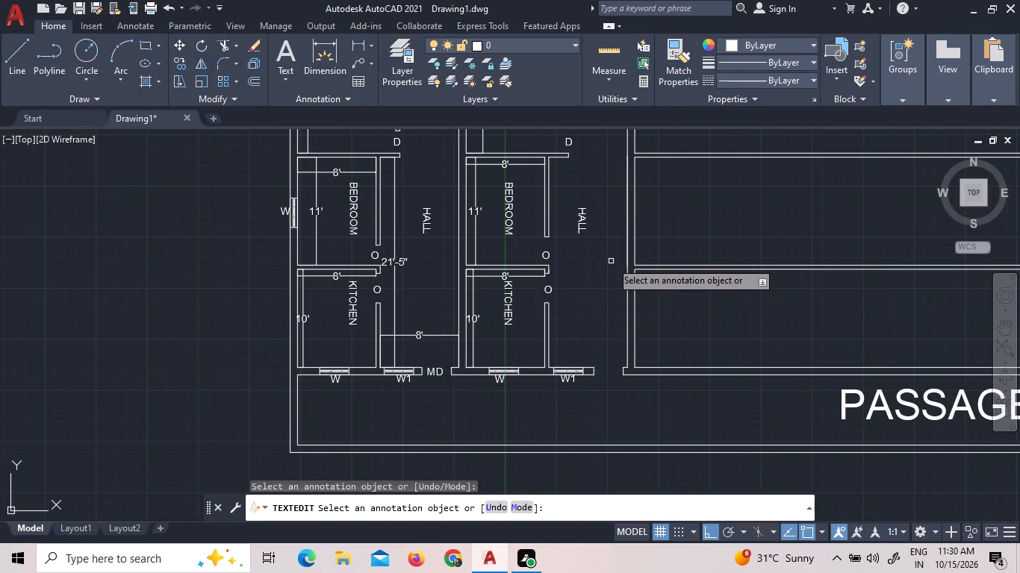
scroll(611, 261, down, 3)
scroll(607, 239, up, 3)
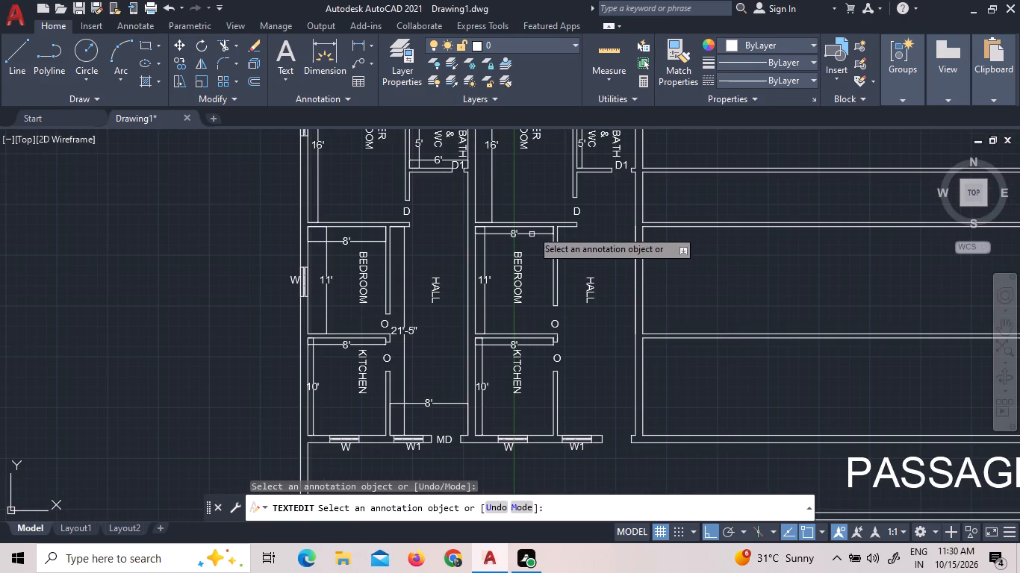
click(361, 41)
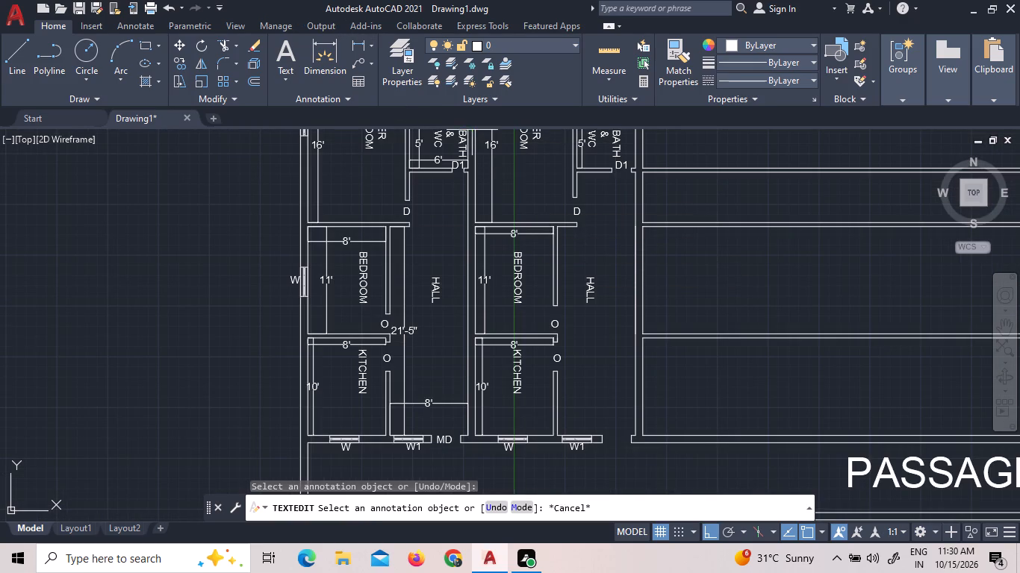
scroll(567, 229, up, 3)
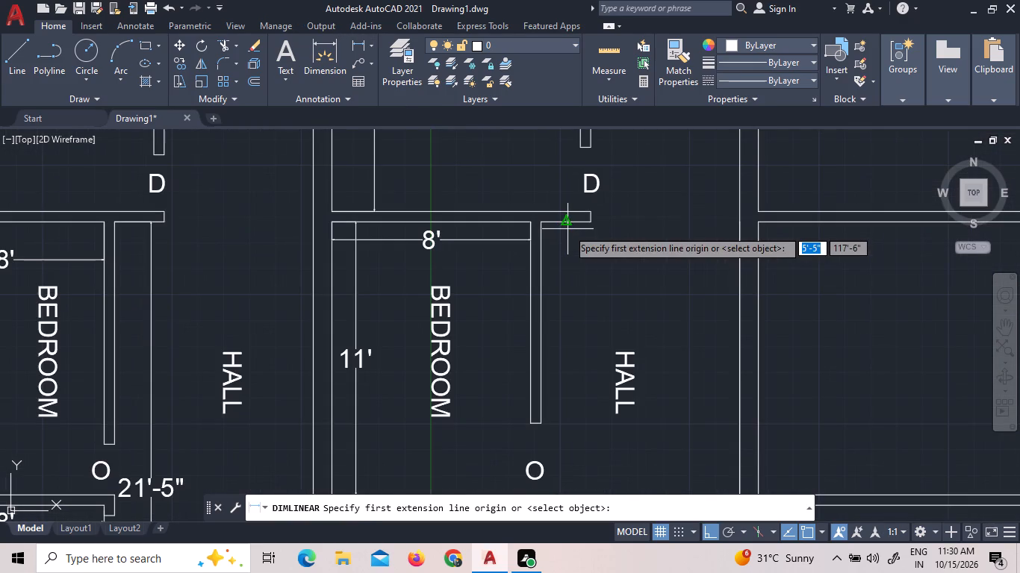
click(564, 223)
scroll(562, 275, down, 2)
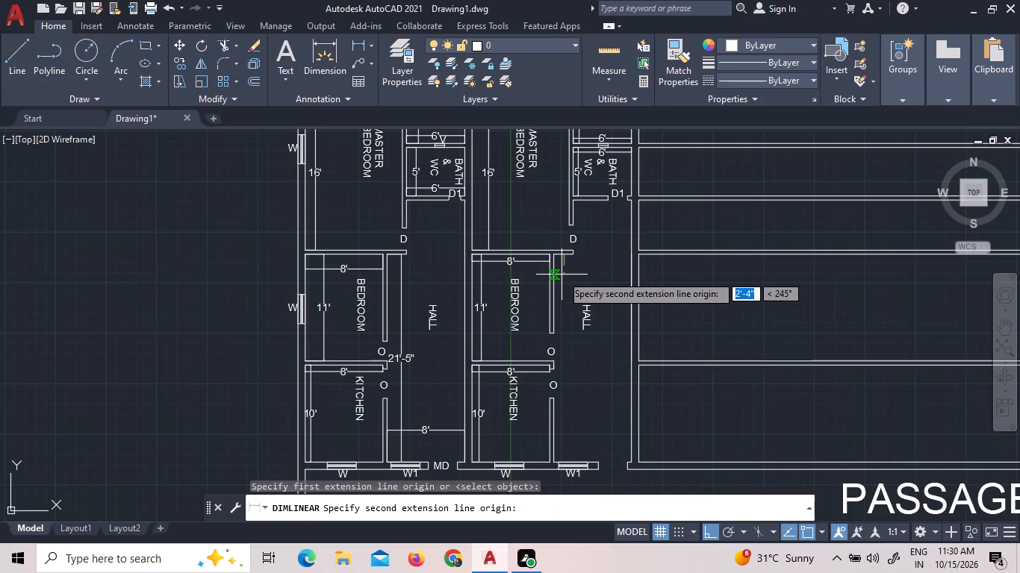
scroll(573, 307, down, 3)
scroll(579, 359, up, 2)
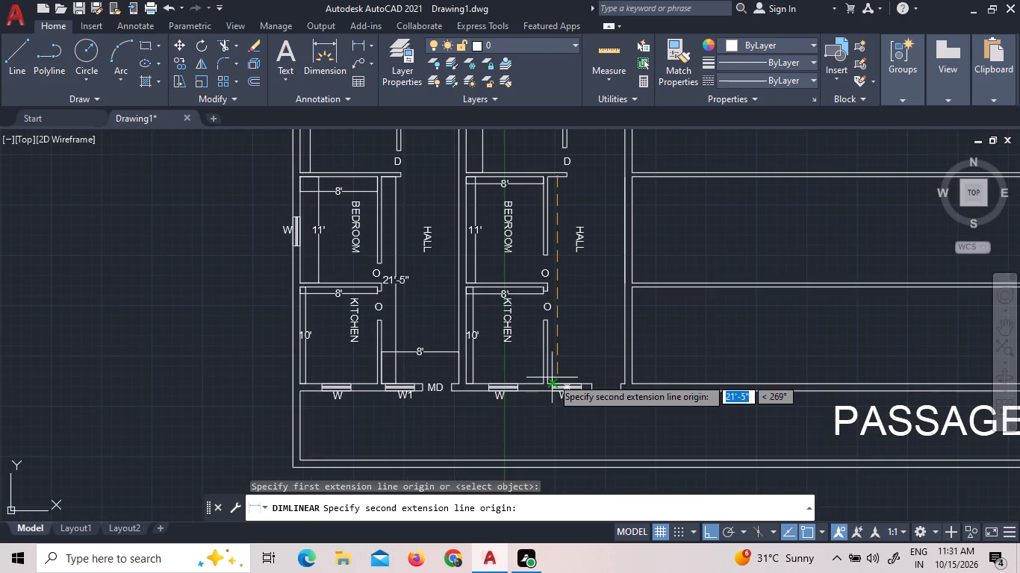
scroll(561, 385, up, 4)
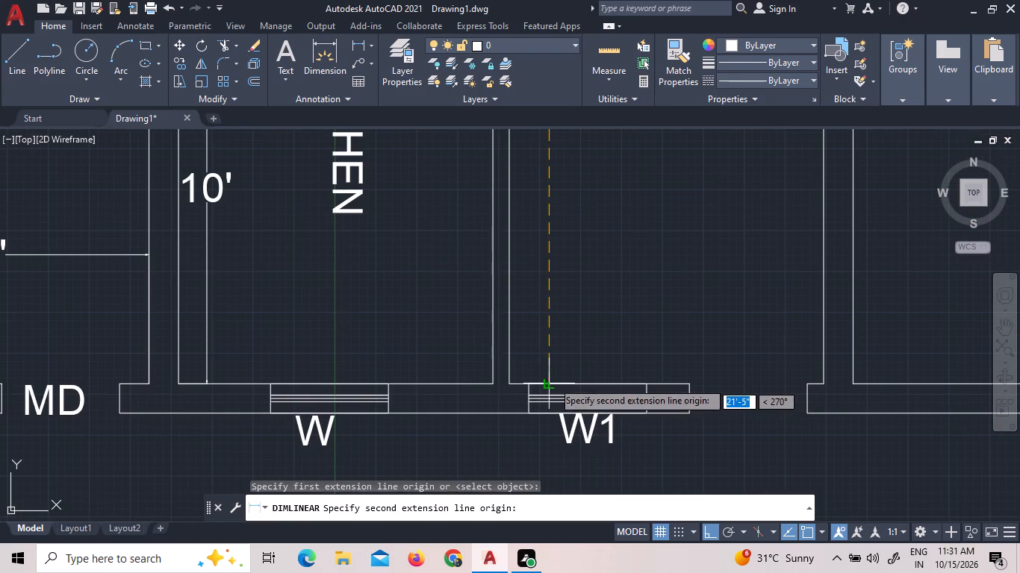
click(553, 381)
click(568, 377)
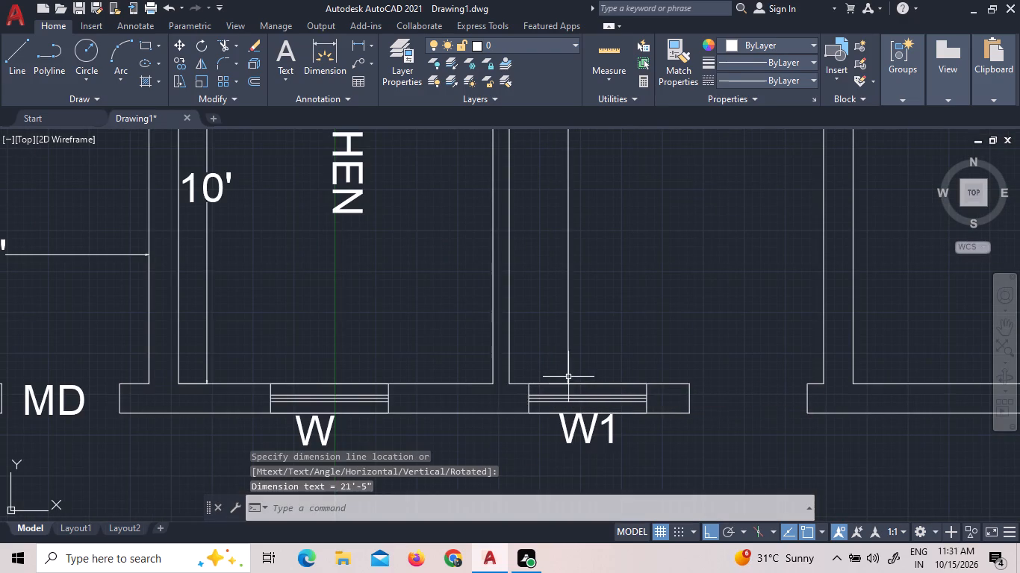
Dimension the new unit's HALL width from the KITCHEN's east wall to the unit's east wall, placing the dimension toward the south end.
scroll(588, 374, down, 2)
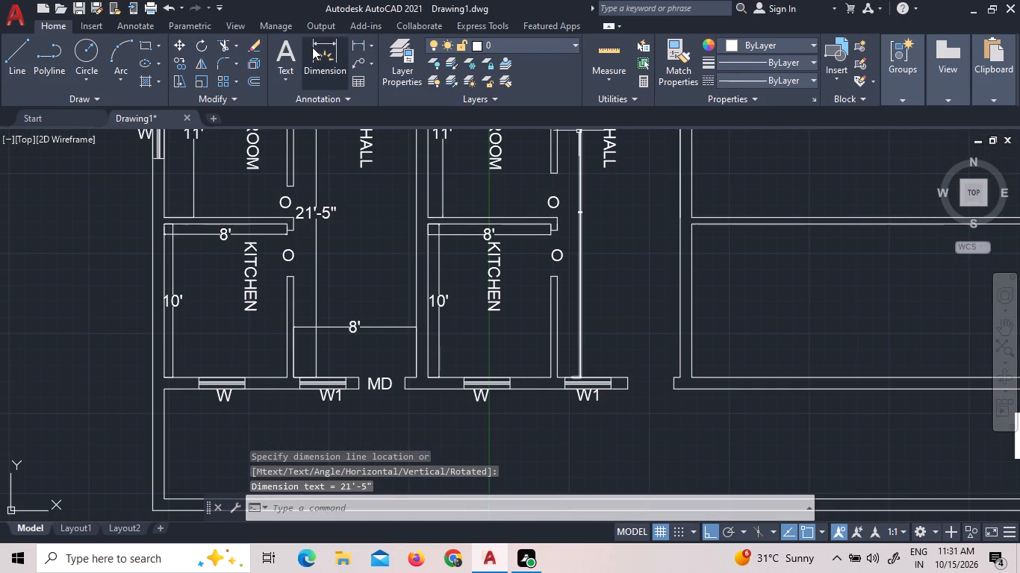
click(356, 47)
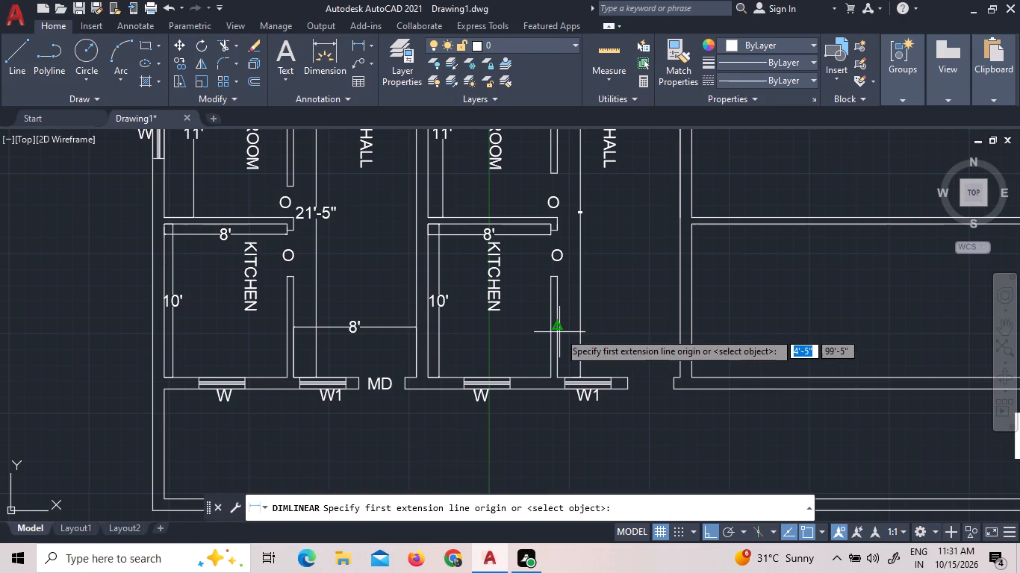
scroll(559, 332, up, 3)
click(550, 322)
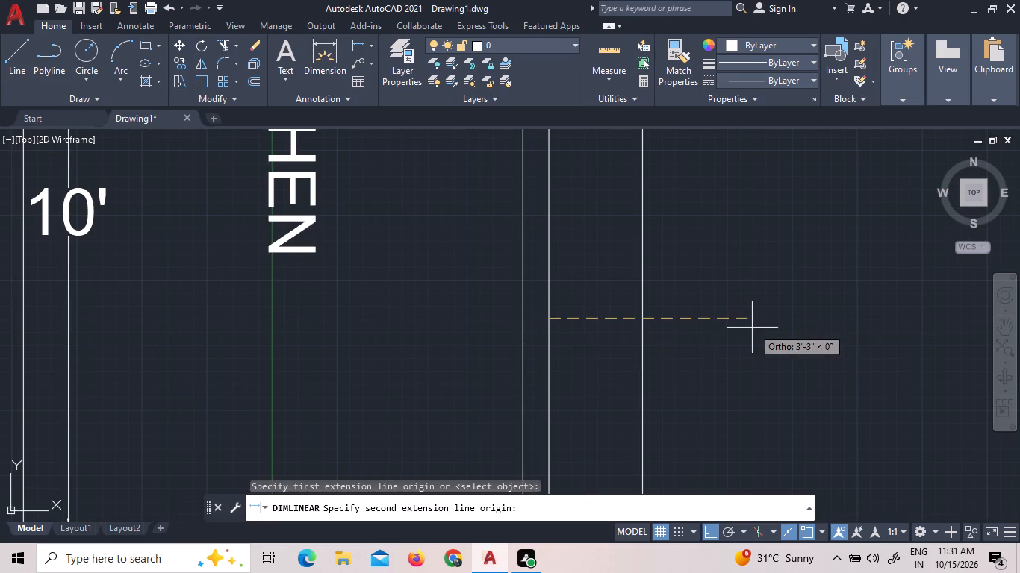
scroll(735, 323, down, 4)
scroll(806, 325, up, 3)
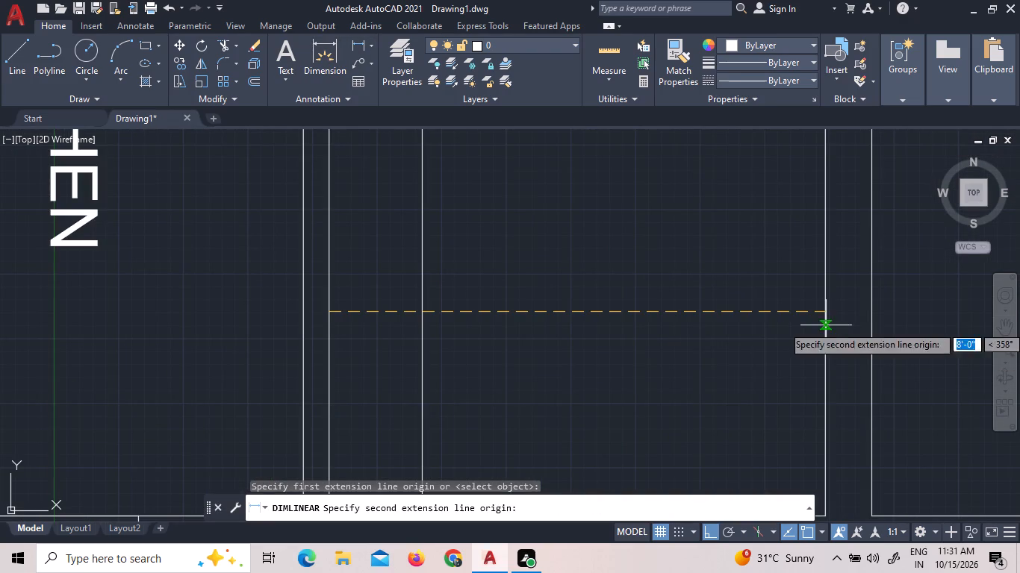
click(829, 310)
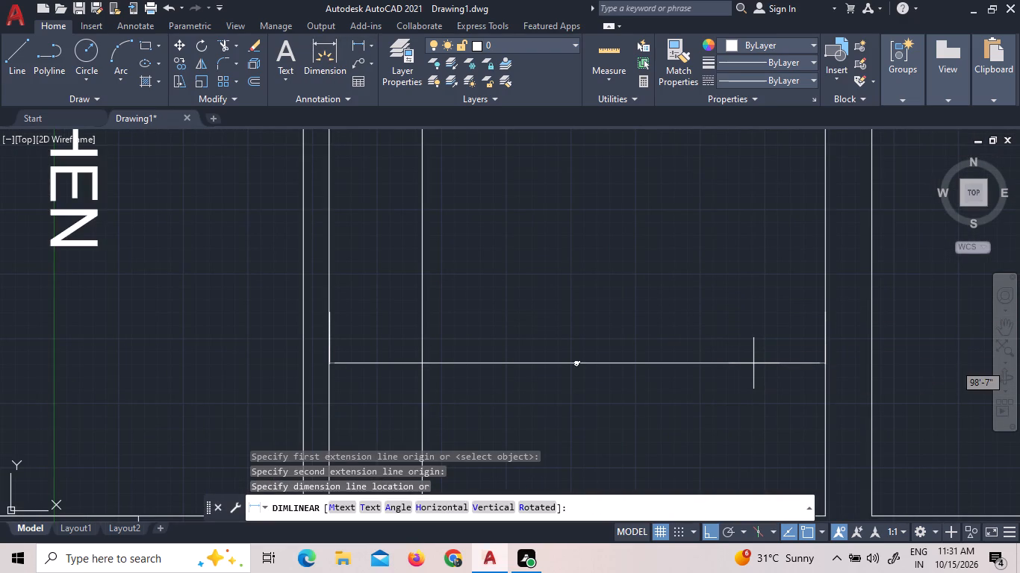
click(753, 363)
Set the text height of the new unit's HALL width dimension to 9".
scroll(591, 366, up, 4)
scroll(513, 346, up, 3)
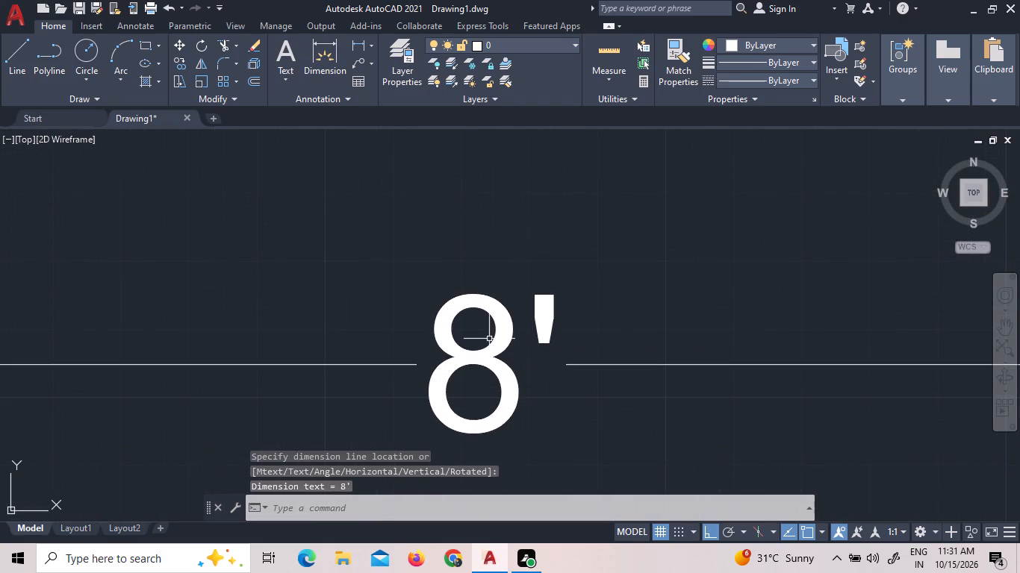
triple_click(473, 307)
triple_click(473, 305)
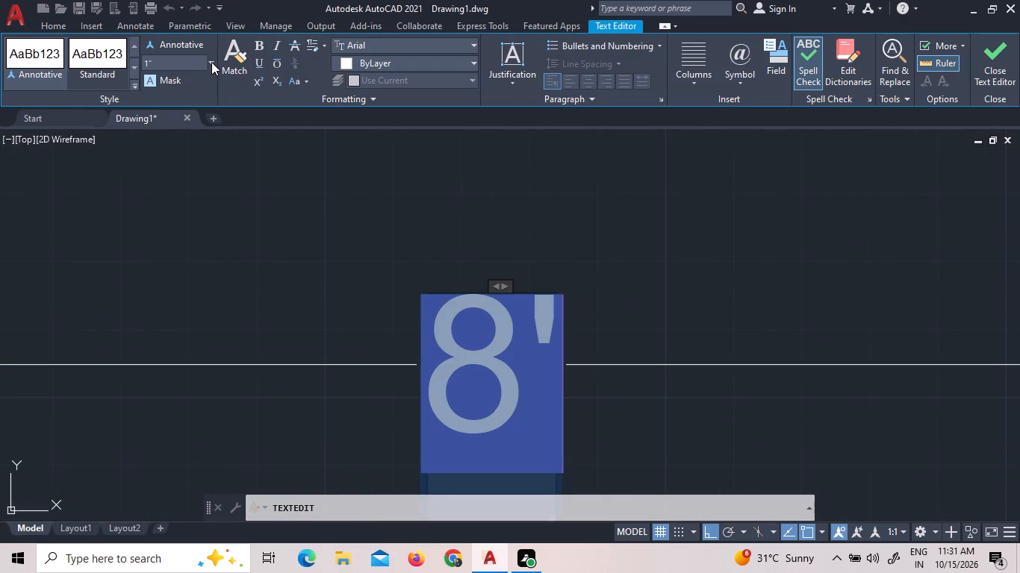
click(211, 62)
click(187, 122)
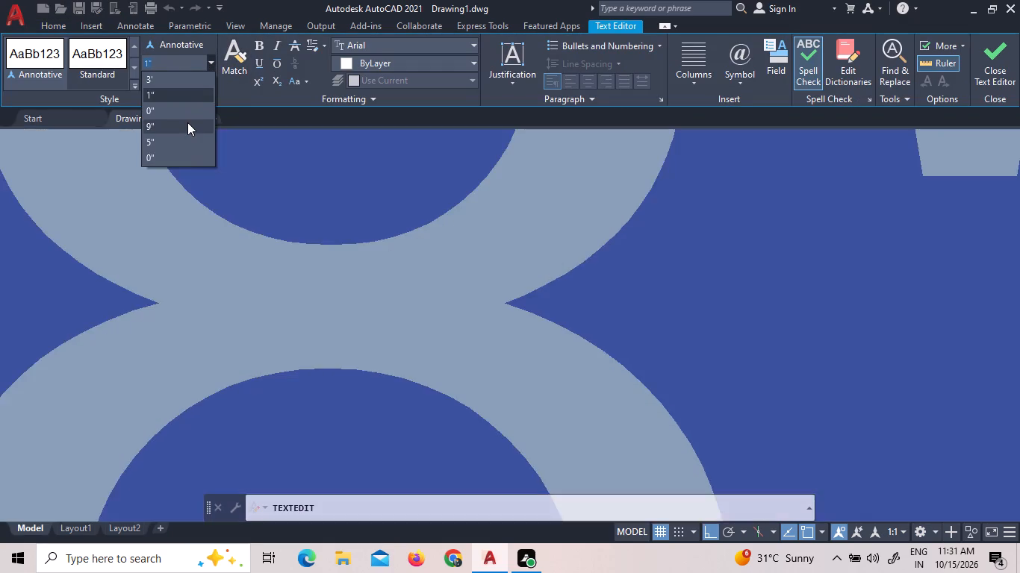
scroll(282, 253, down, 6)
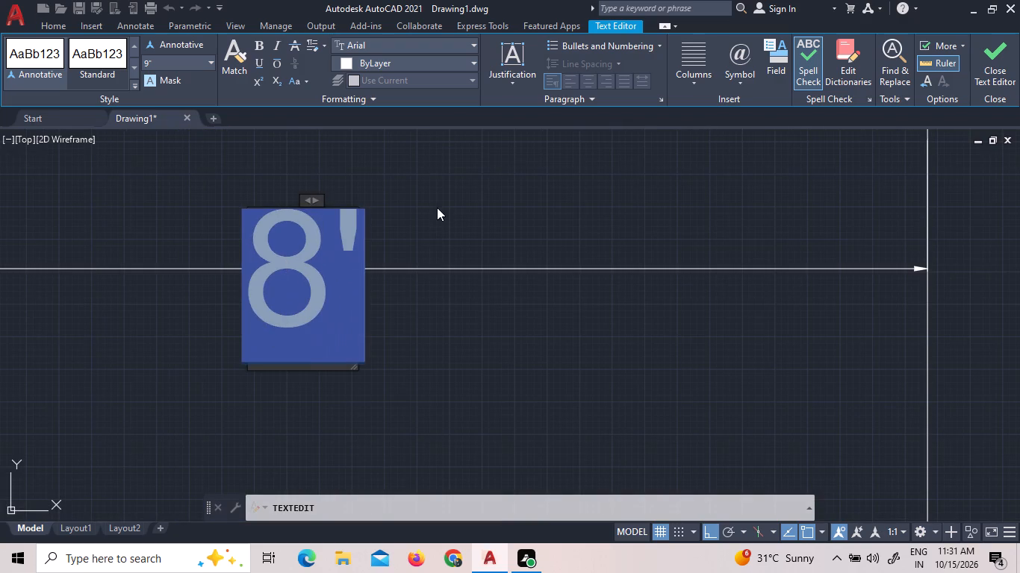
click(437, 207)
Set the text height of the new unit's HALL north-south dimension to 9".
scroll(487, 266, down, 8)
scroll(517, 395, down, 1)
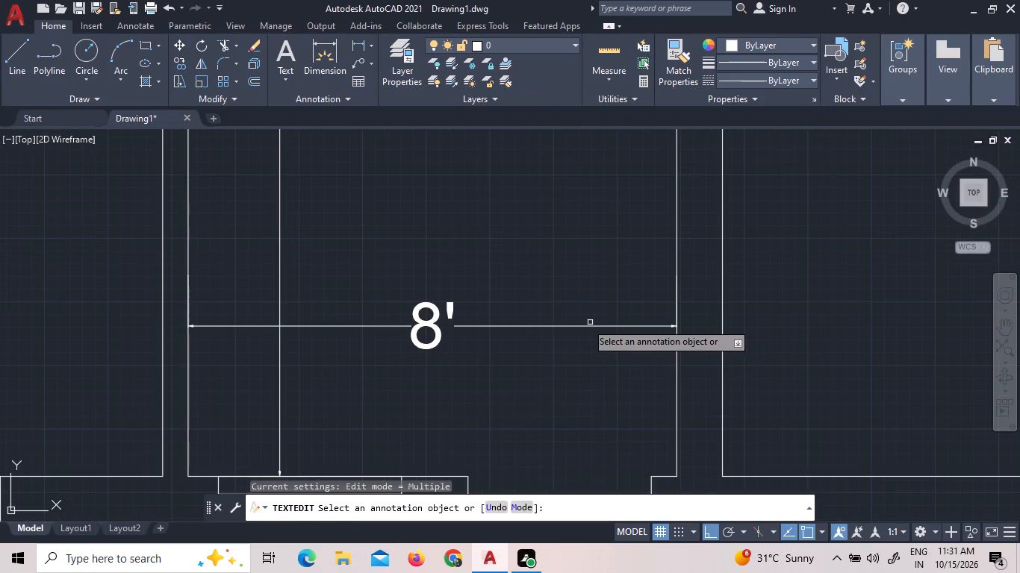
scroll(551, 317, down, 3)
scroll(485, 191, up, 5)
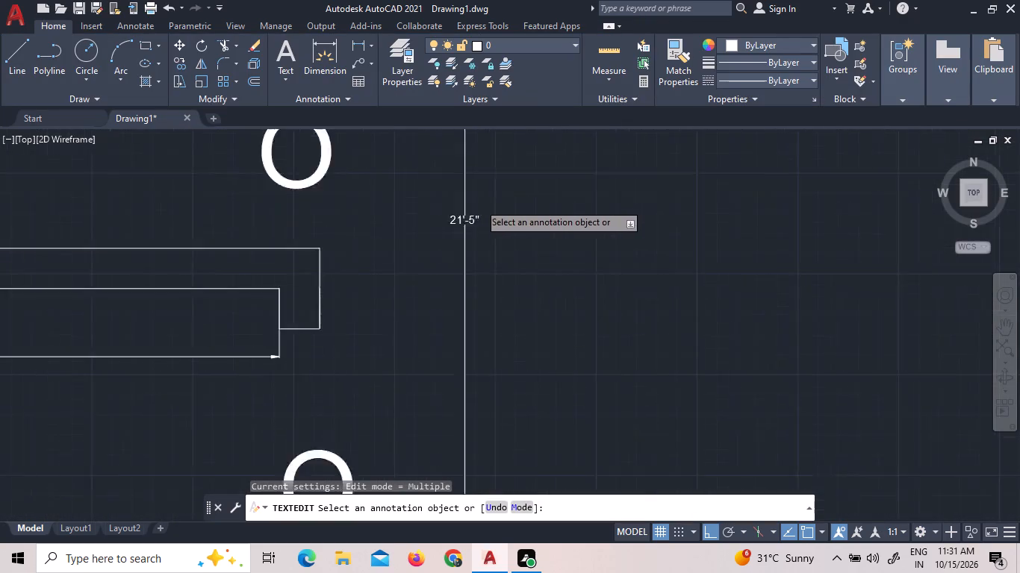
scroll(479, 203, up, 1)
triple_click(430, 239)
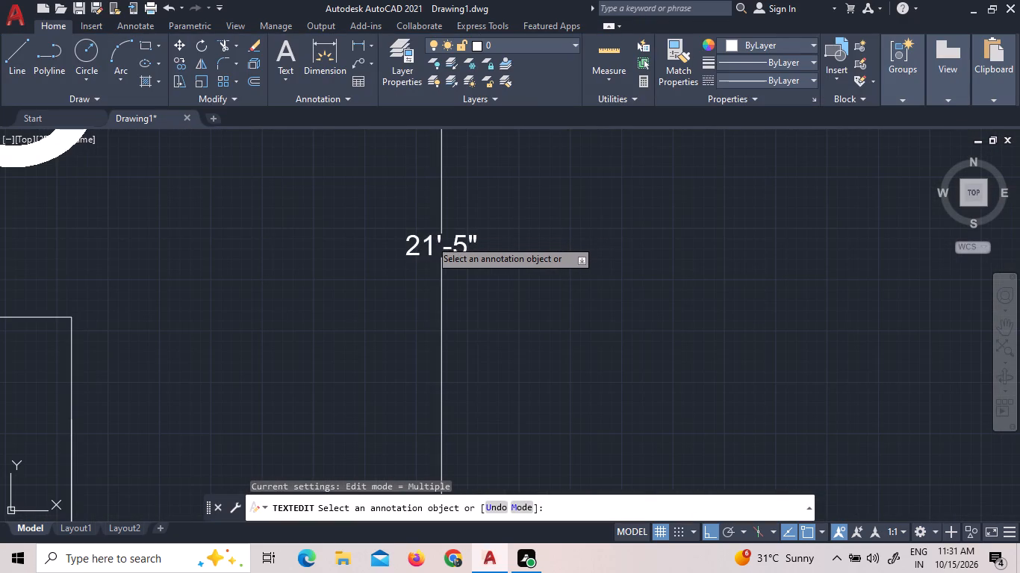
double_click(430, 239)
click(213, 63)
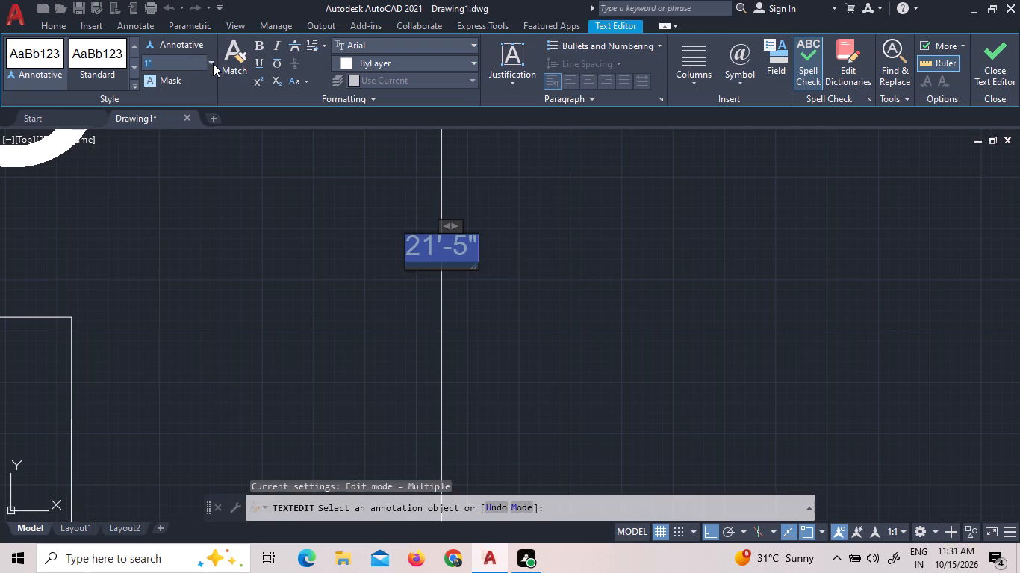
click(185, 122)
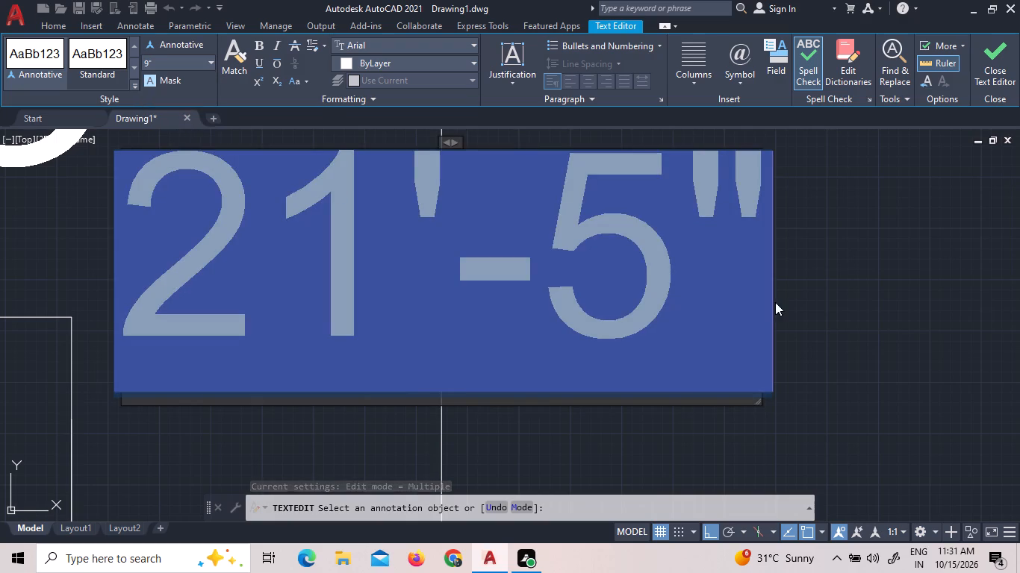
click(854, 318)
Examine the dimensioned new unit against the first unit and the empty remainder of the building along the PASSAGE.
scroll(854, 317, down, 8)
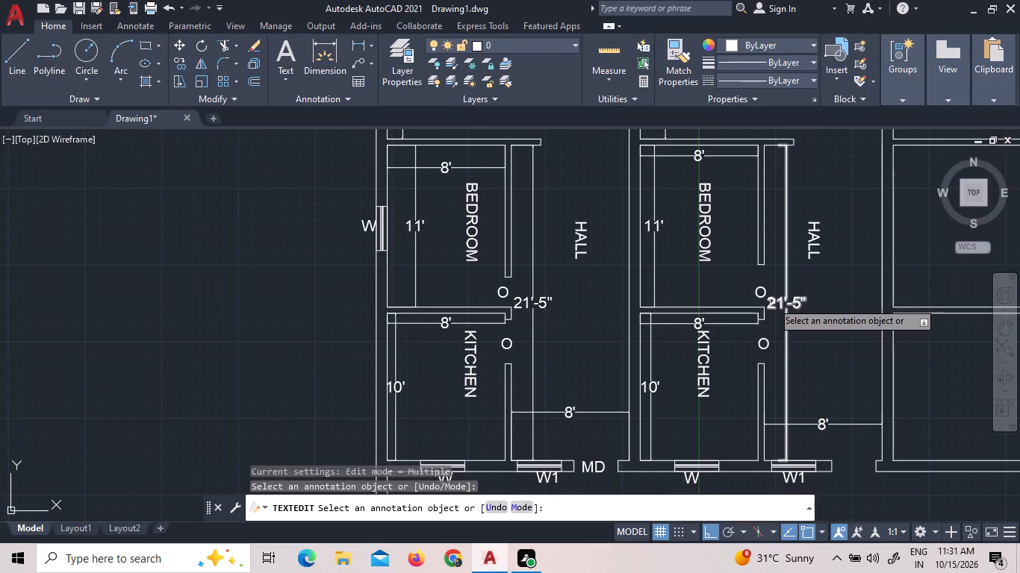
middle_drag(801, 284, 517, 264)
scroll(517, 264, down, 3)
scroll(543, 189, up, 2)
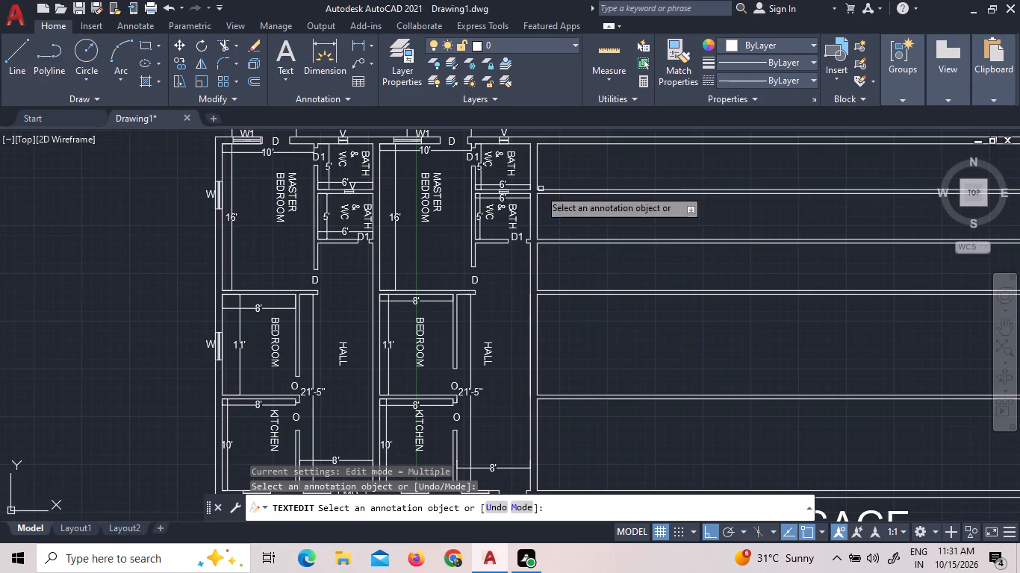
scroll(490, 266, down, 1)
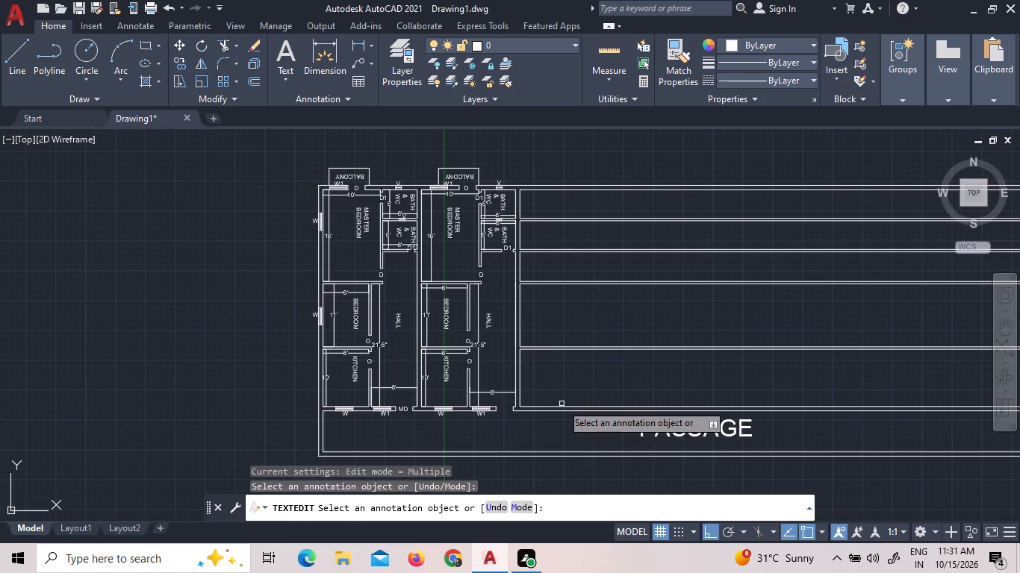
middle_drag(573, 352, 335, 336)
right_click(380, 143)
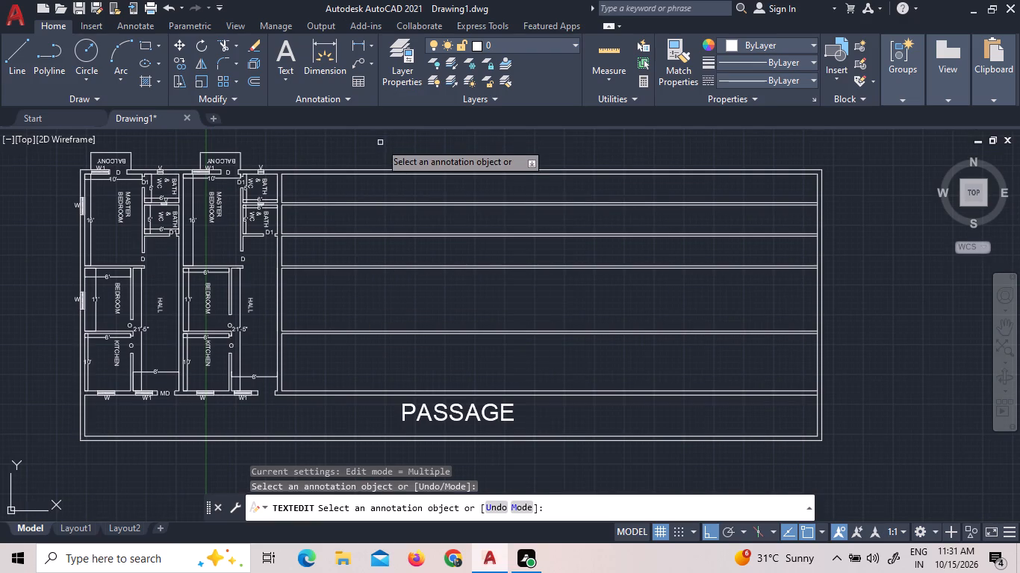
Finish text editing and examine the second unit's east wall, from the BATH & WC rooms to the PASSAGE, for gaps.
click(398, 154)
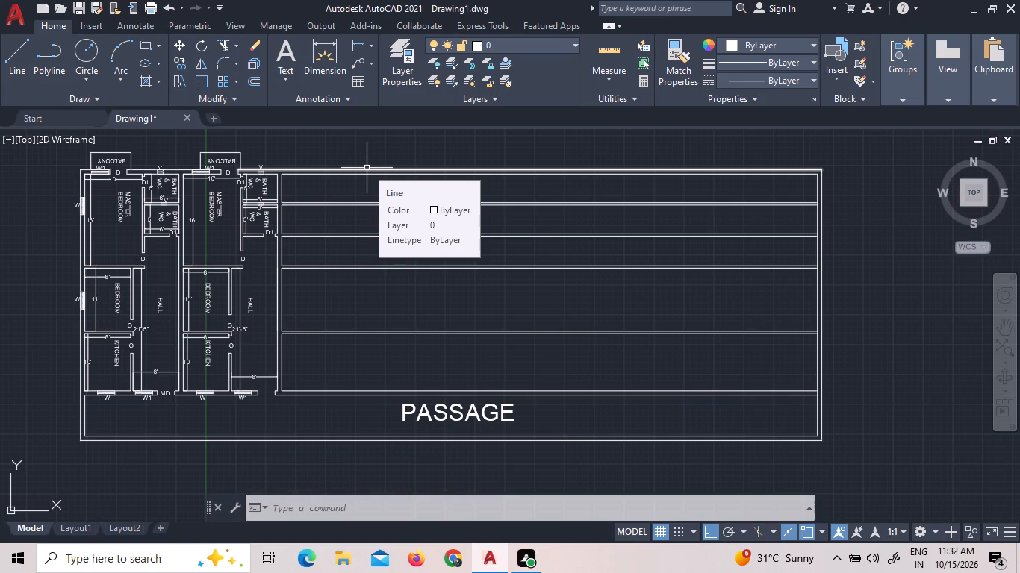
middle_drag(385, 192, 366, 192)
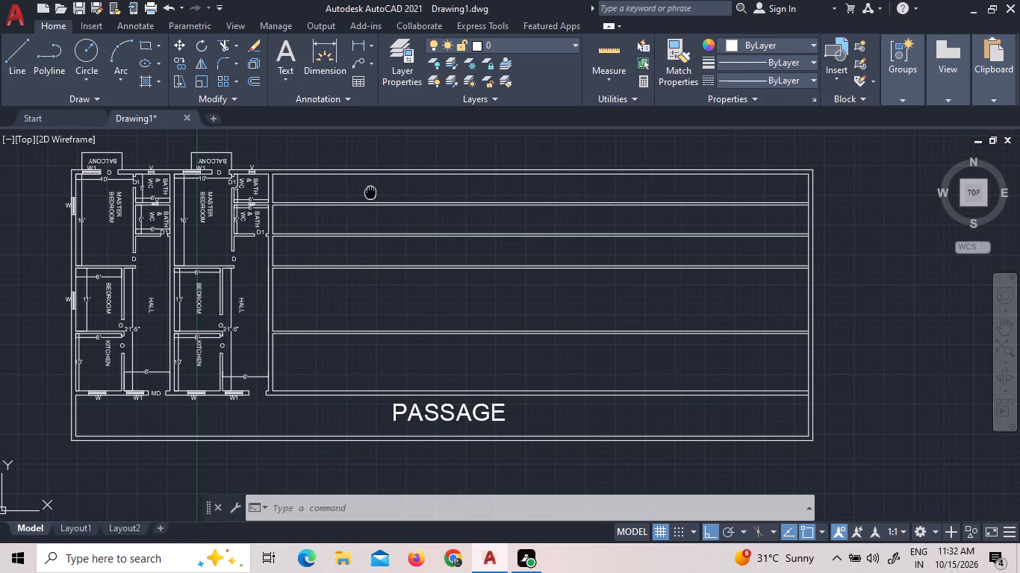
middle_drag(366, 192, 339, 187)
scroll(214, 169, up, 2)
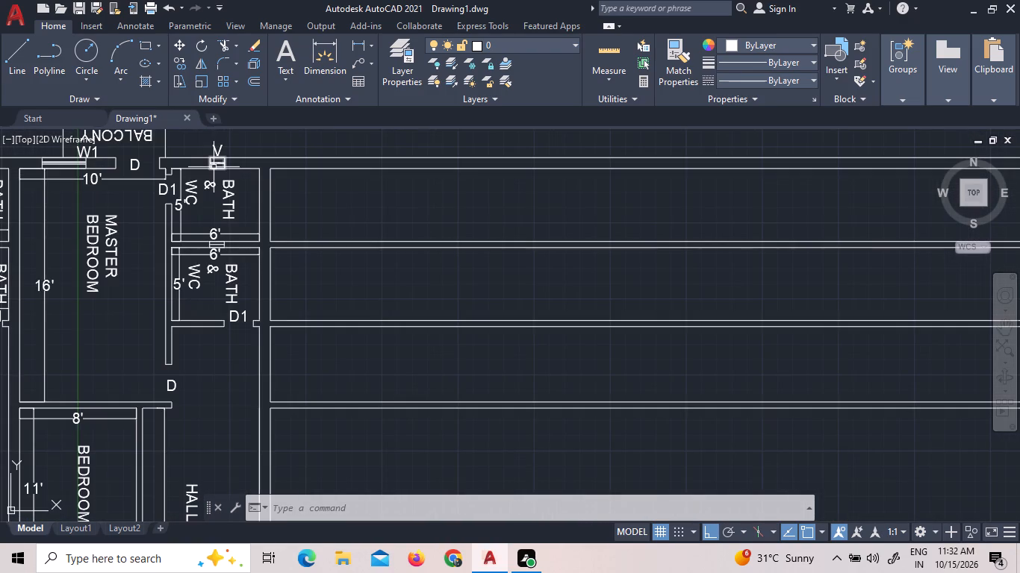
scroll(235, 212, up, 1)
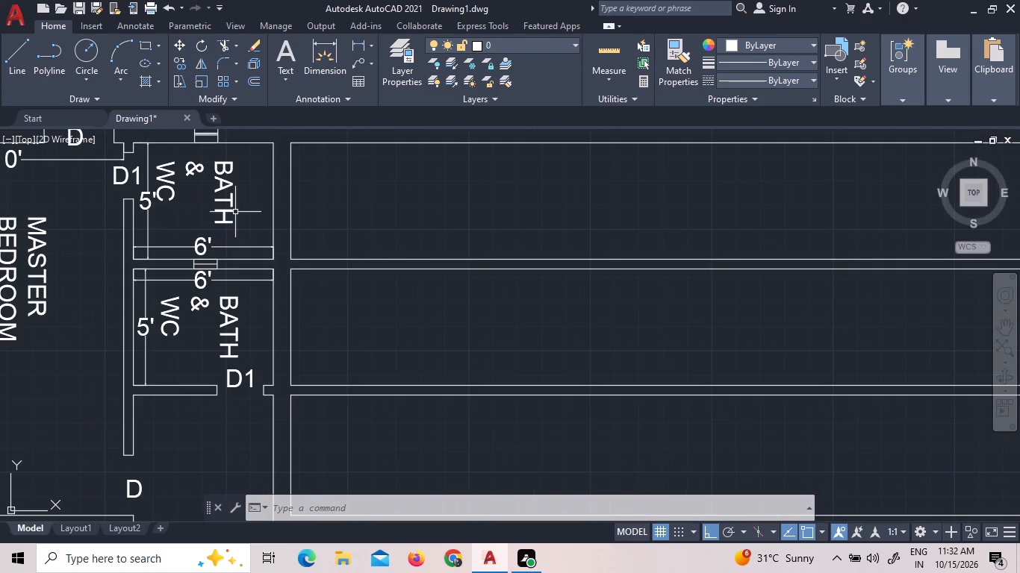
scroll(235, 212, down, 2)
scroll(316, 236, down, 2)
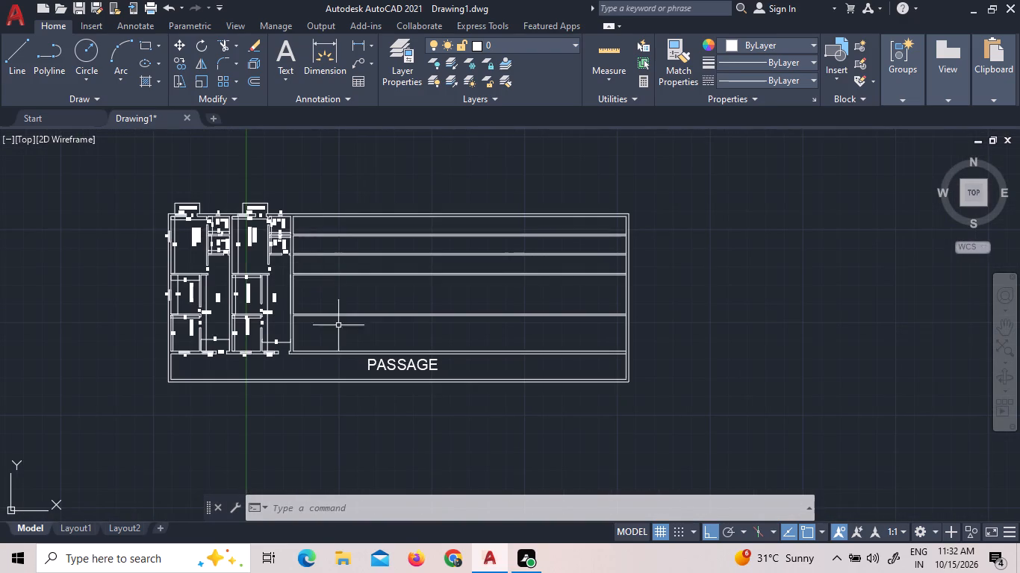
scroll(350, 336, up, 2)
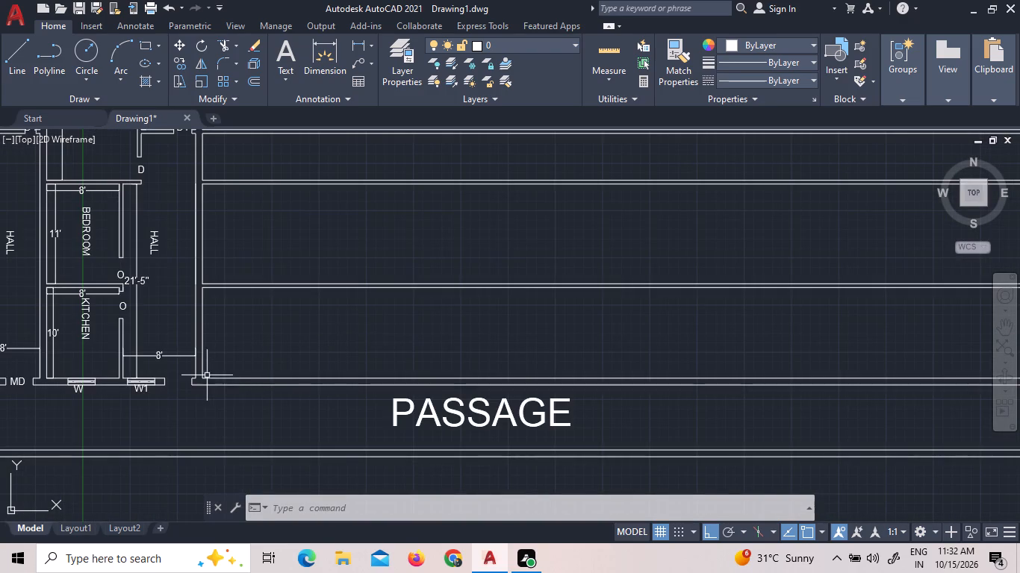
scroll(197, 365, up, 2)
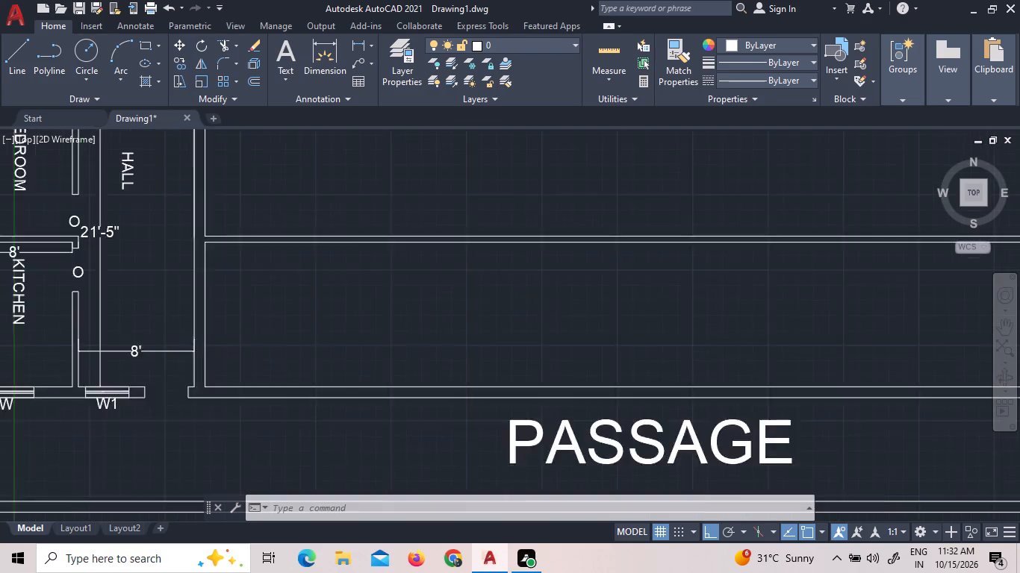
scroll(277, 387, down, 1)
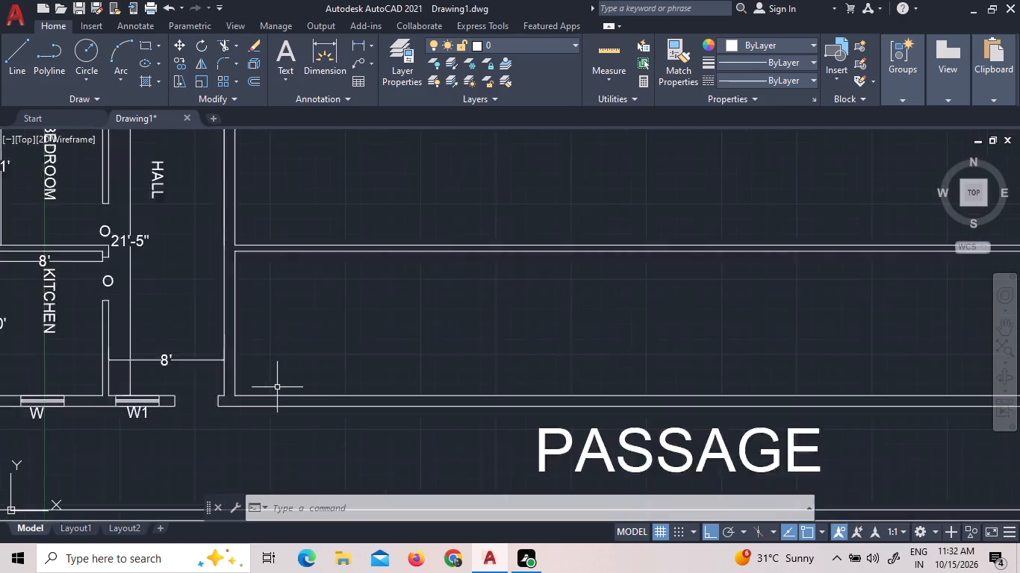
scroll(277, 387, down, 1)
scroll(286, 257, down, 2)
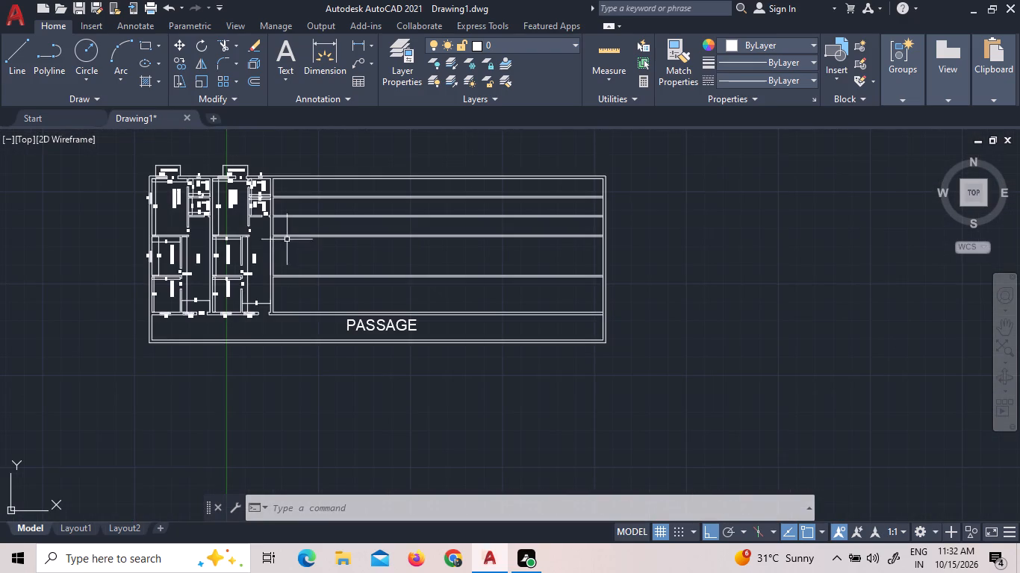
Extend the upper segments of the second unit's outer east wall line to the building's north edge and across the three partition walls below.
scroll(277, 183, up, 4)
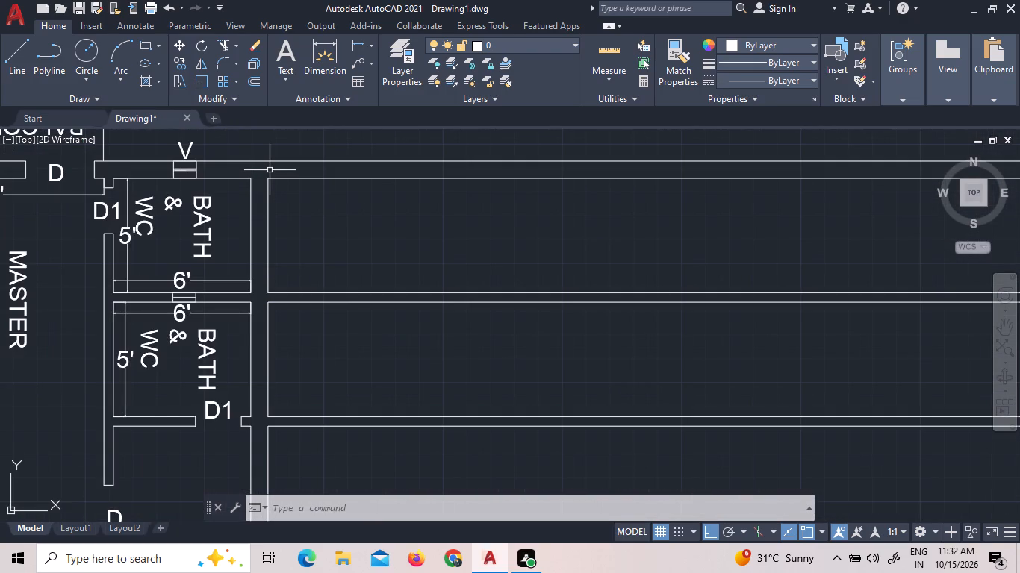
text(EX)
key(space)
key(space)
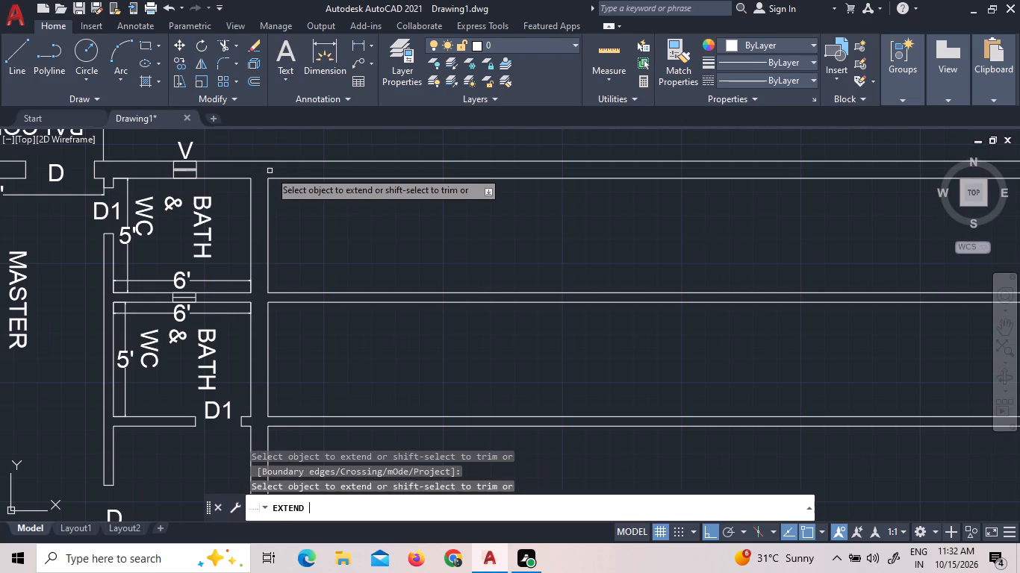
click(267, 198)
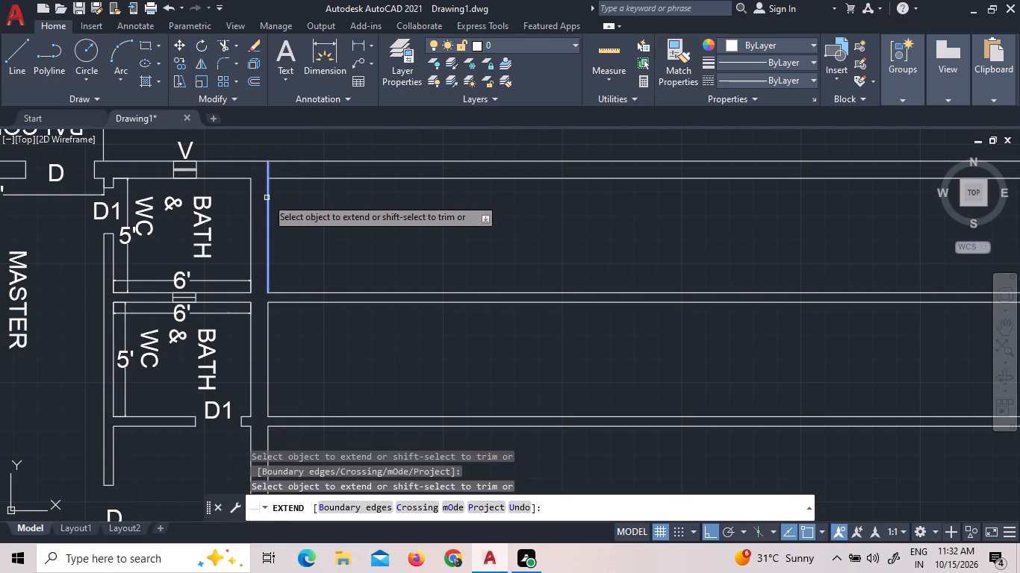
click(266, 244)
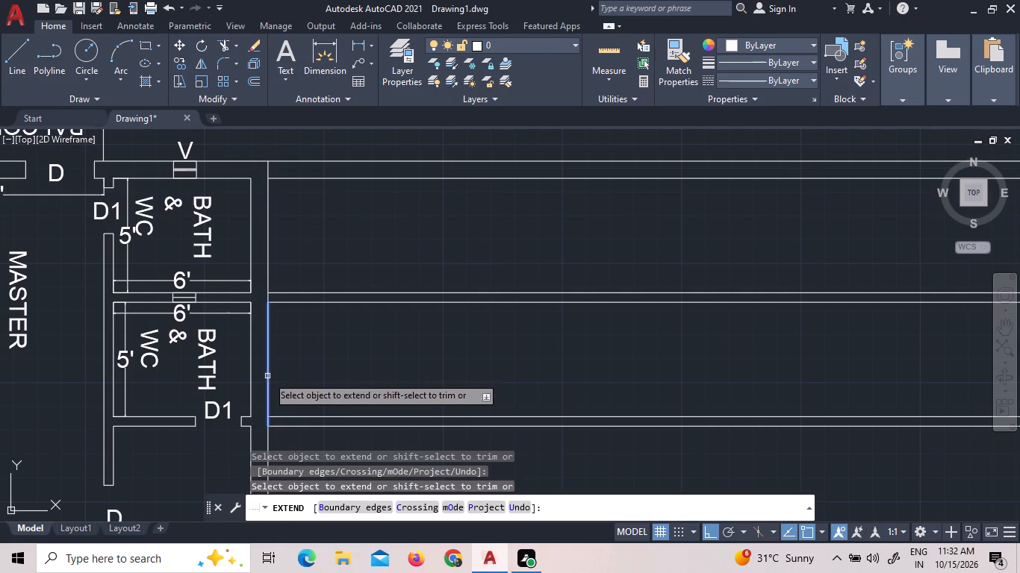
click(268, 376)
scroll(279, 353, down, 3)
scroll(276, 408, up, 4)
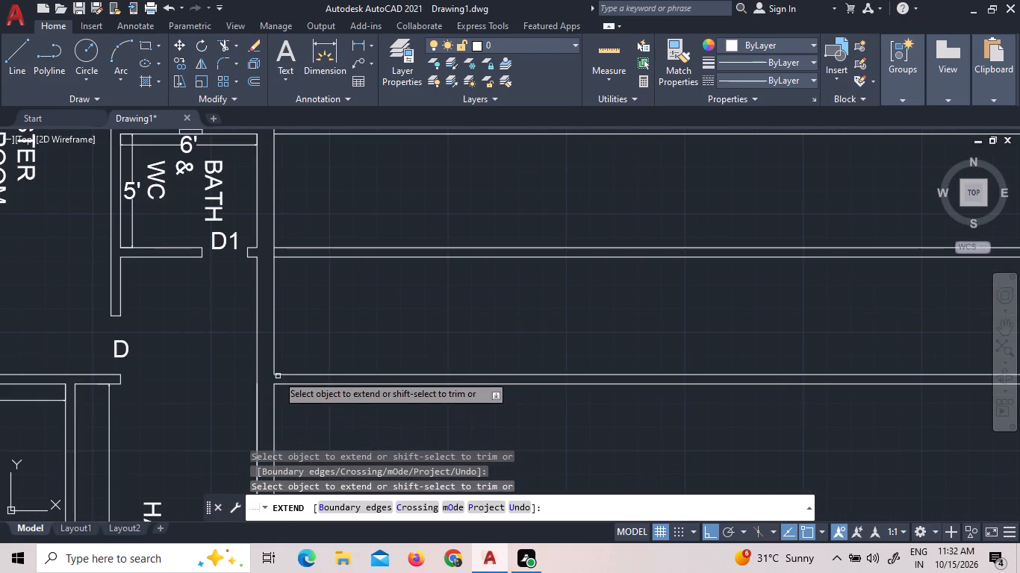
click(274, 357)
Extend the same east wall line's lower segments, beside the BEDROOM and KITCHEN, across the partition and down to the PASSAGE wall's outer line.
scroll(294, 342, down, 3)
scroll(296, 402, down, 4)
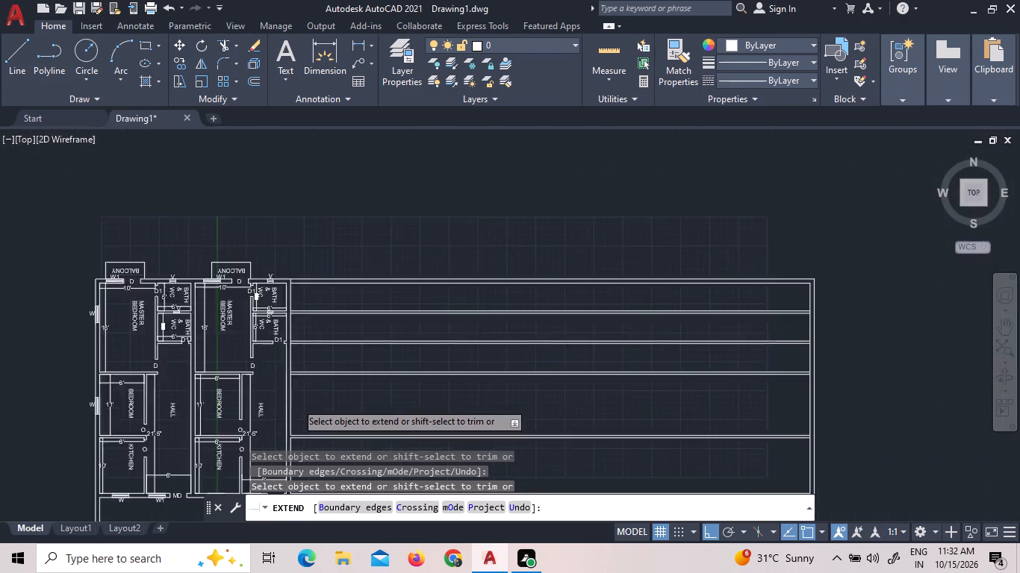
scroll(293, 416, up, 5)
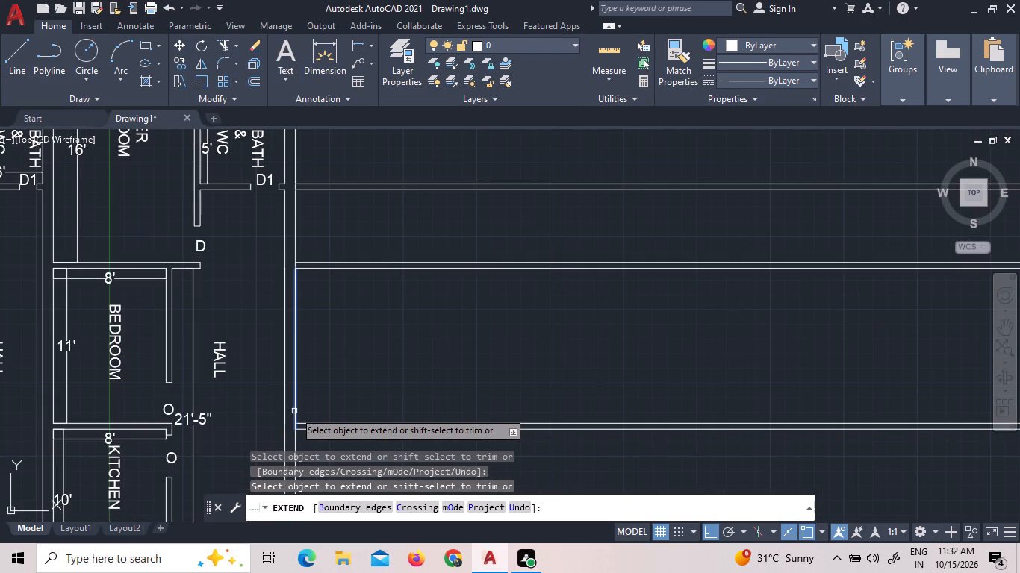
click(297, 411)
scroll(342, 357, down, 5)
scroll(343, 426, up, 4)
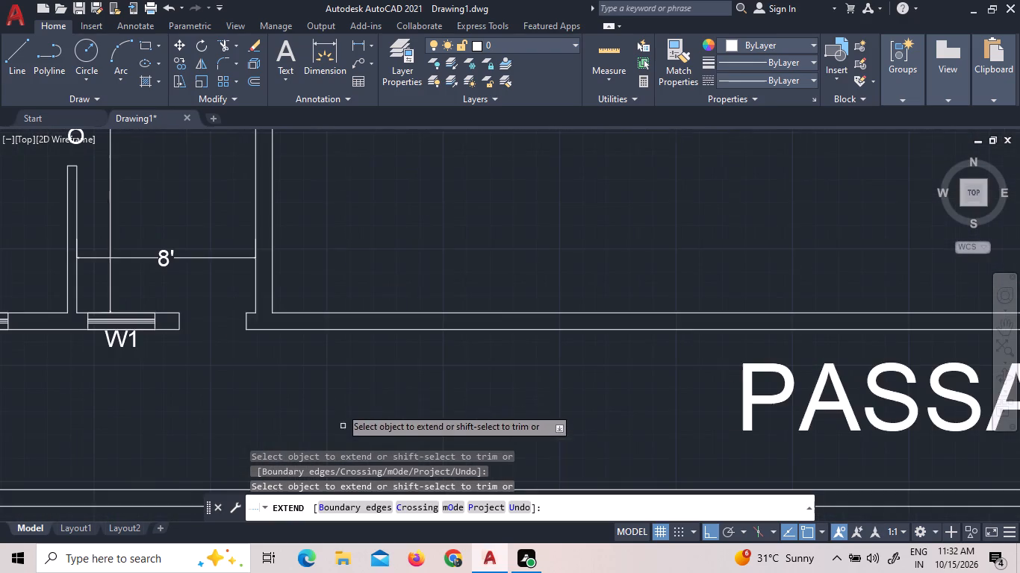
scroll(333, 348, down, 1)
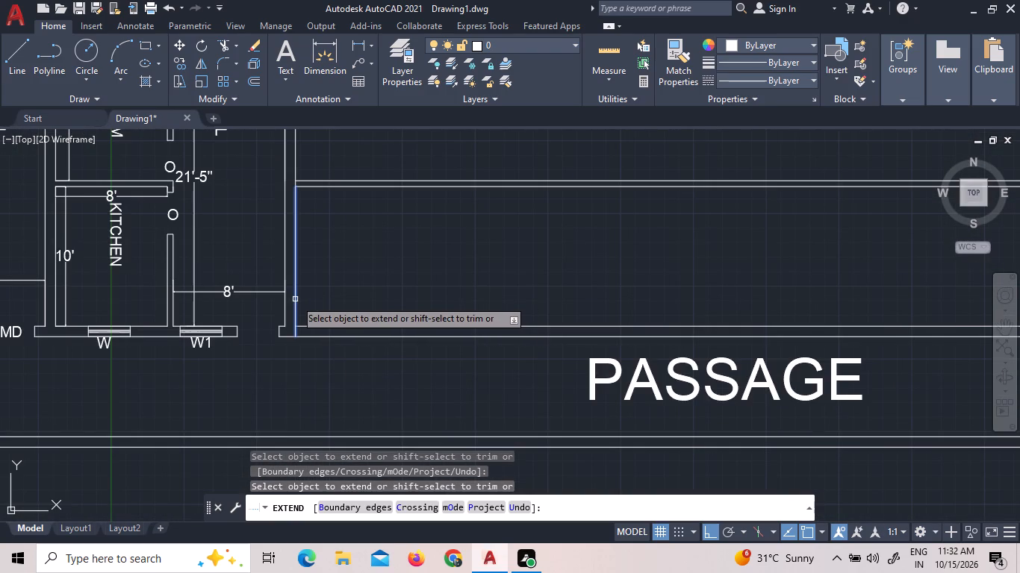
click(295, 299)
right_click(390, 304)
click(405, 313)
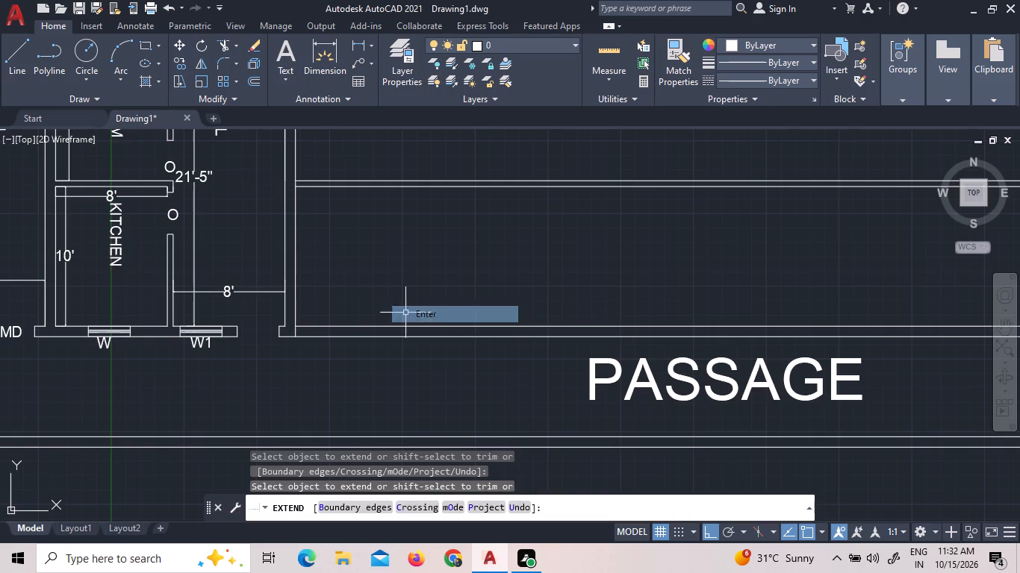
Offset the outer east wall line's two segments beside the BATH & WC rooms 10' east into the empty area.
scroll(408, 320, down, 2)
middle_drag(448, 295, 323, 400)
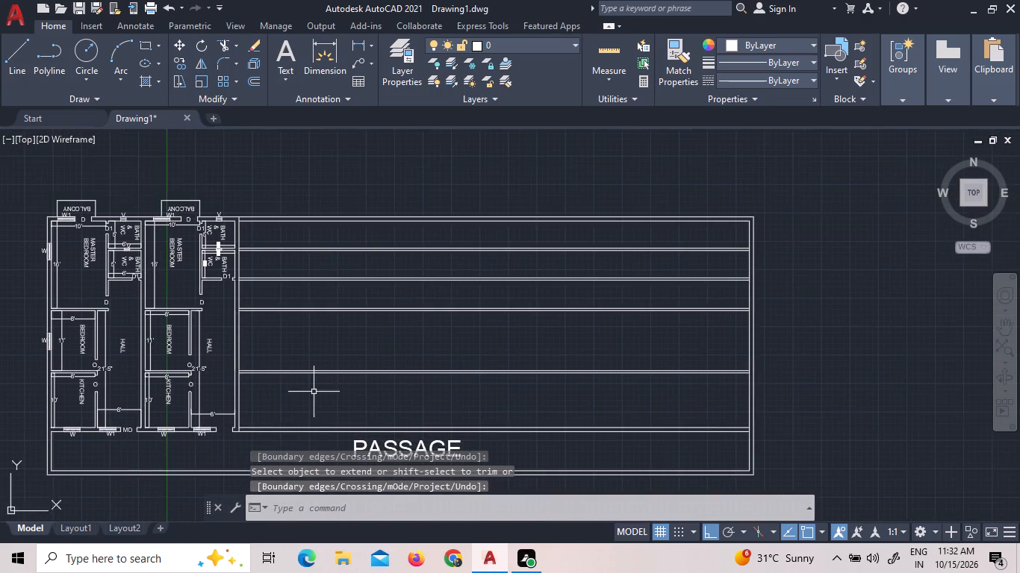
scroll(53, 202, down, 1)
scroll(103, 213, up, 4)
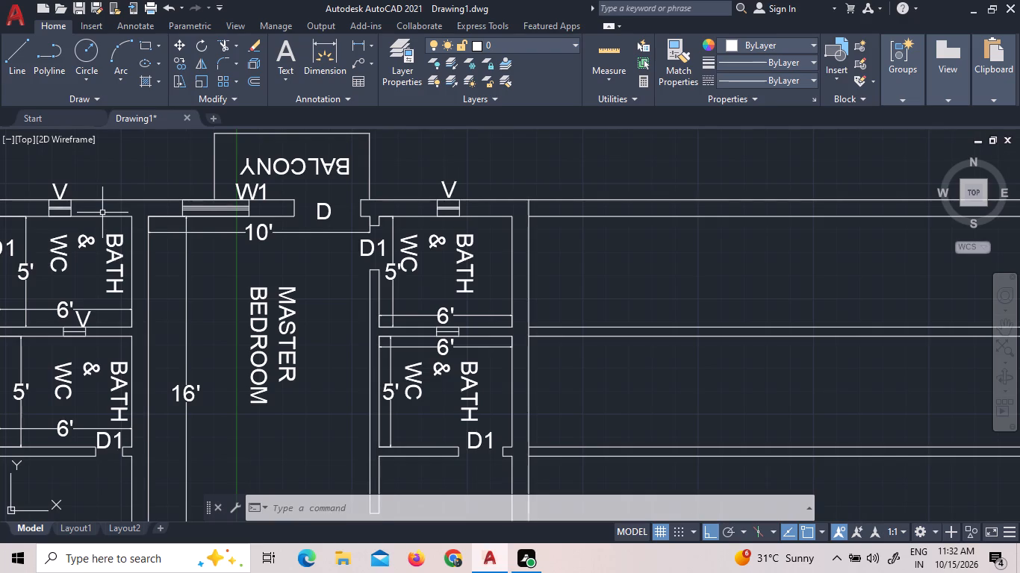
scroll(102, 213, down, 1)
middle_drag(503, 257, 455, 257)
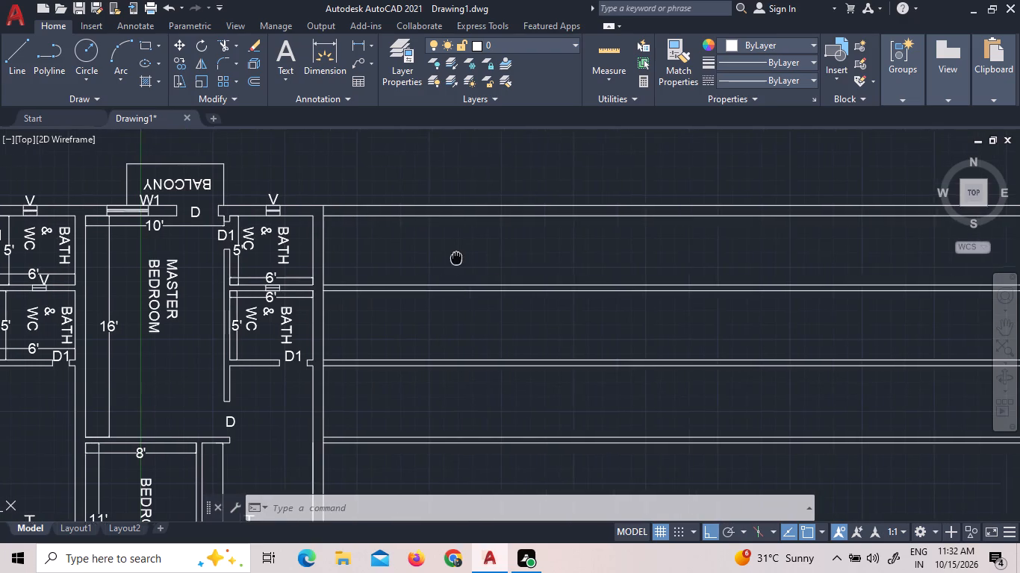
middle_drag(455, 257, 408, 228)
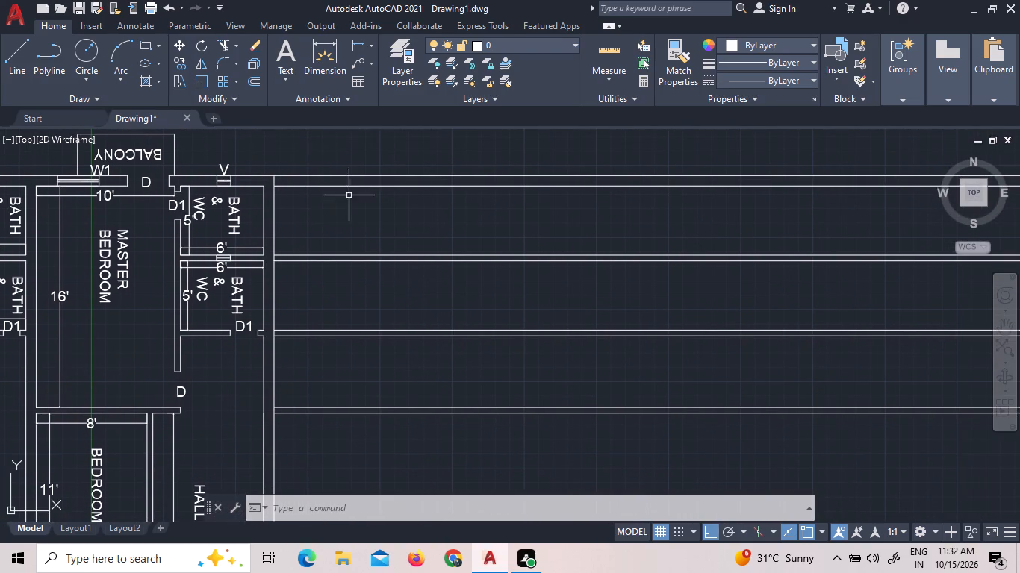
click(251, 81)
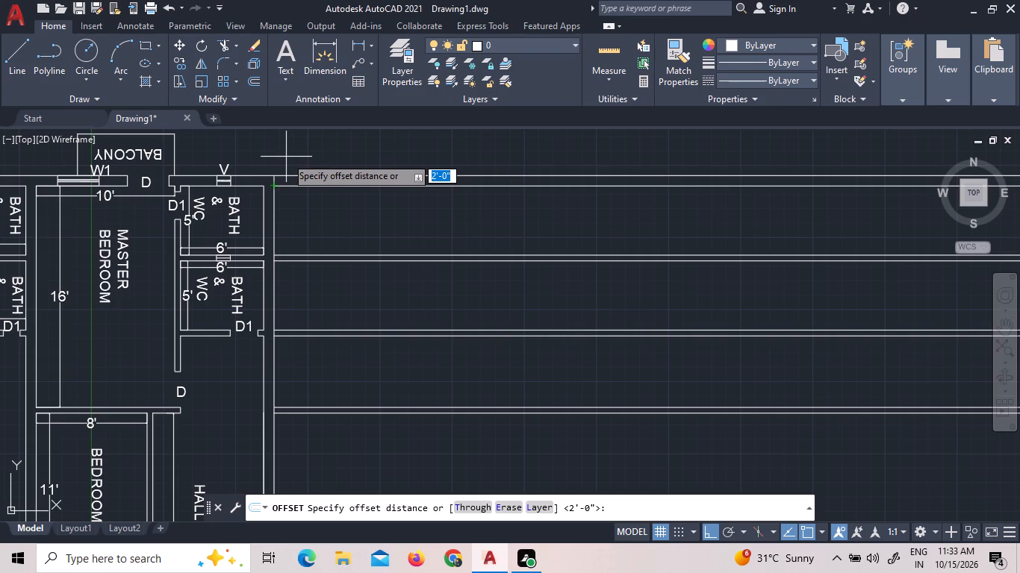
text(10')
key(Return)
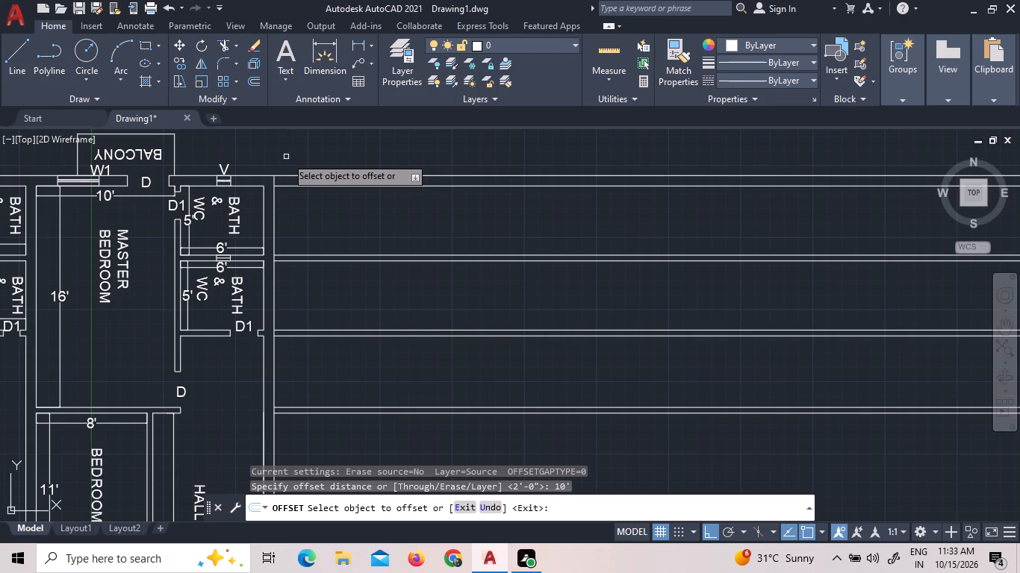
click(276, 218)
click(335, 232)
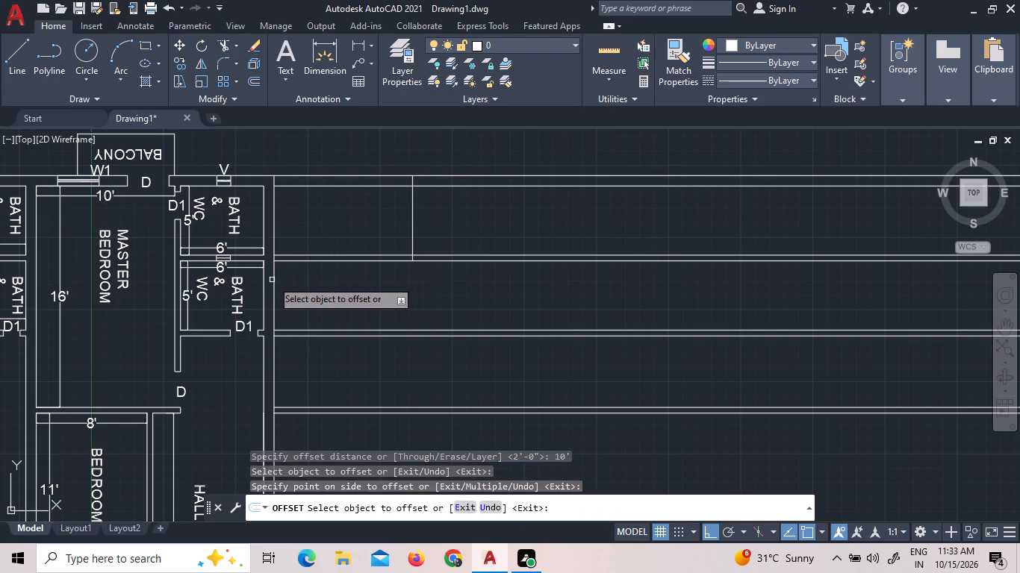
click(277, 281)
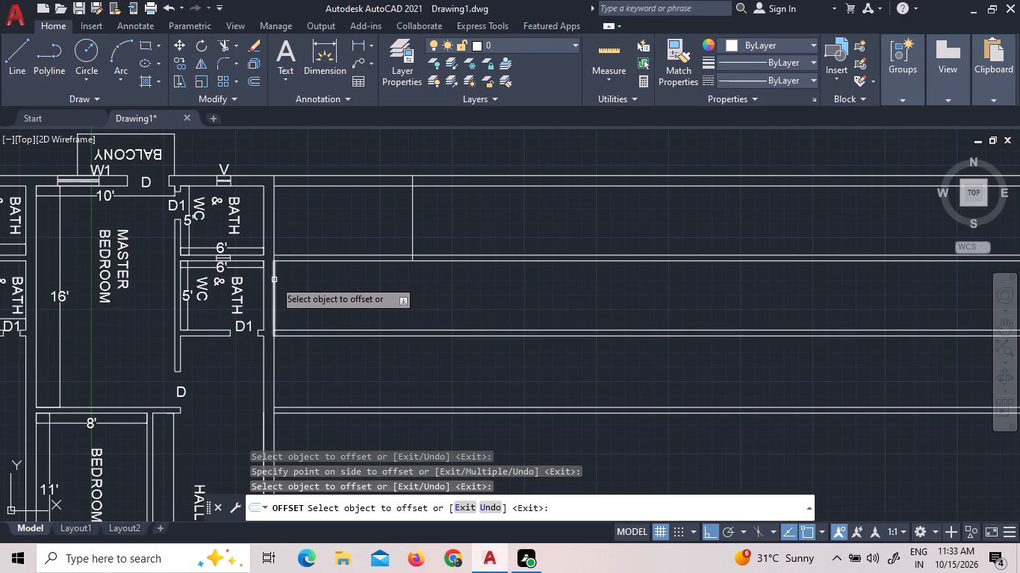
click(276, 280)
click(320, 284)
Offset the outer east wall line's third segment, just below the BATH & WC rooms, 10' east into the empty area.
scroll(362, 277, down, 3)
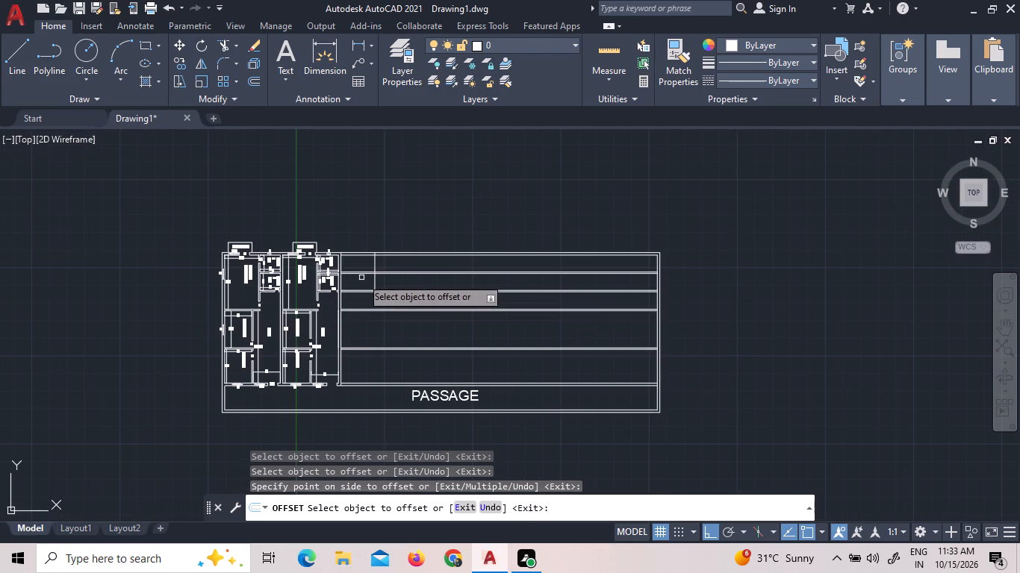
scroll(331, 315, up, 2)
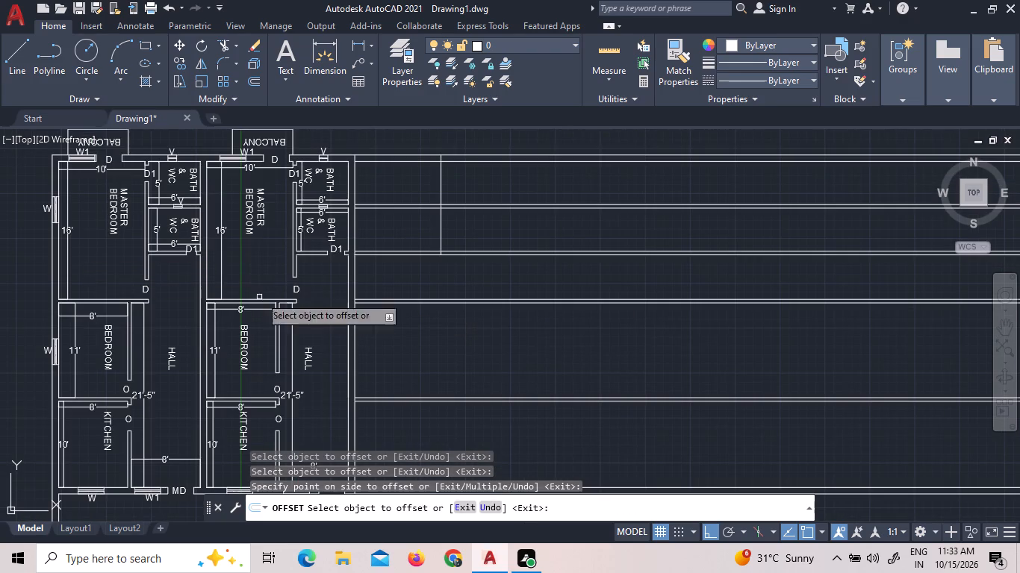
double_click(355, 275)
click(373, 277)
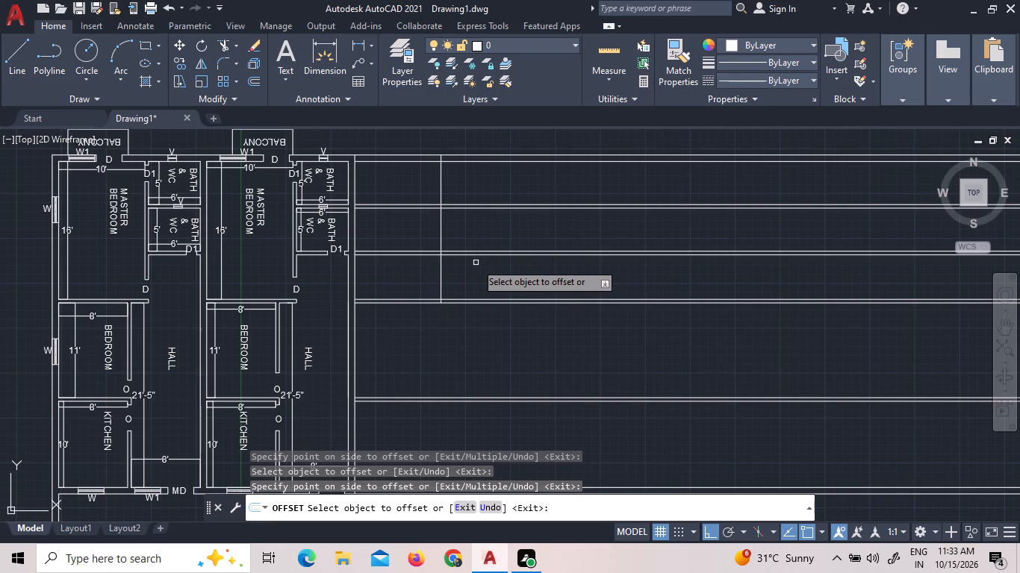
scroll(476, 261, down, 1)
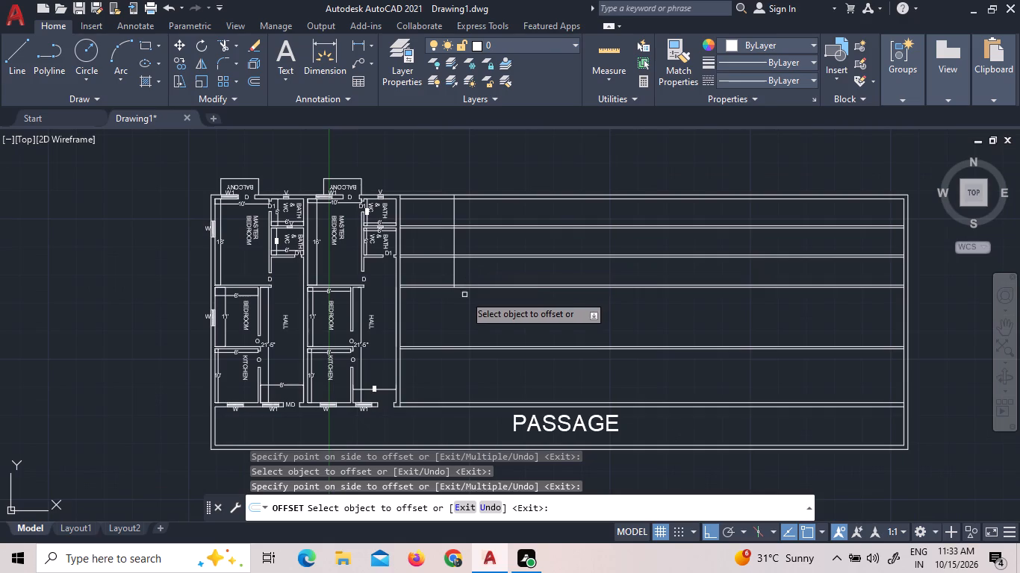
scroll(455, 316, up, 1)
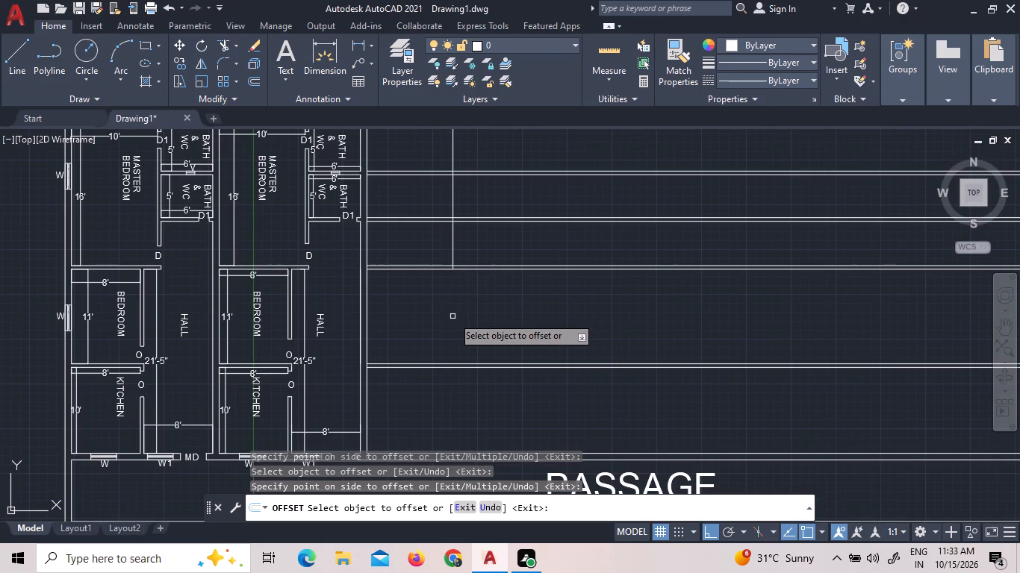
scroll(443, 384, down, 1)
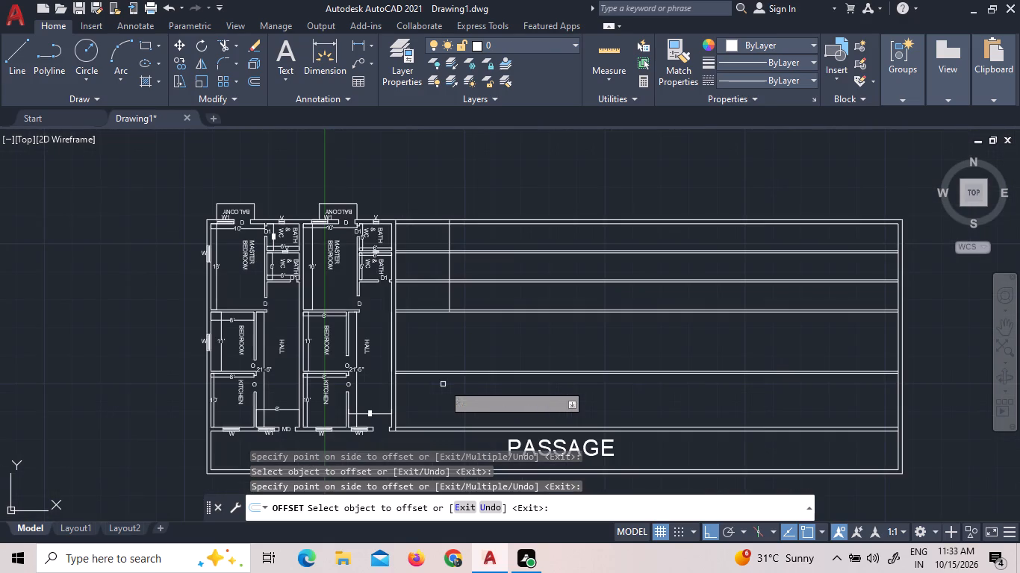
right_click(432, 336)
click(455, 348)
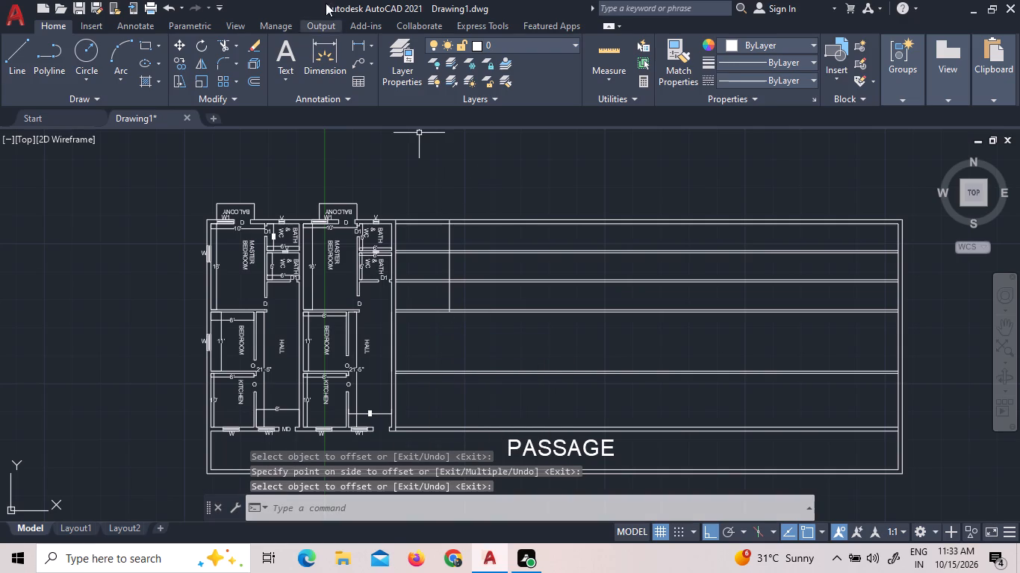
Offset the outer east wall line's two lower segments, beside the BEDROOM and KITCHEN rows, 8' east into the empty area.
click(254, 81)
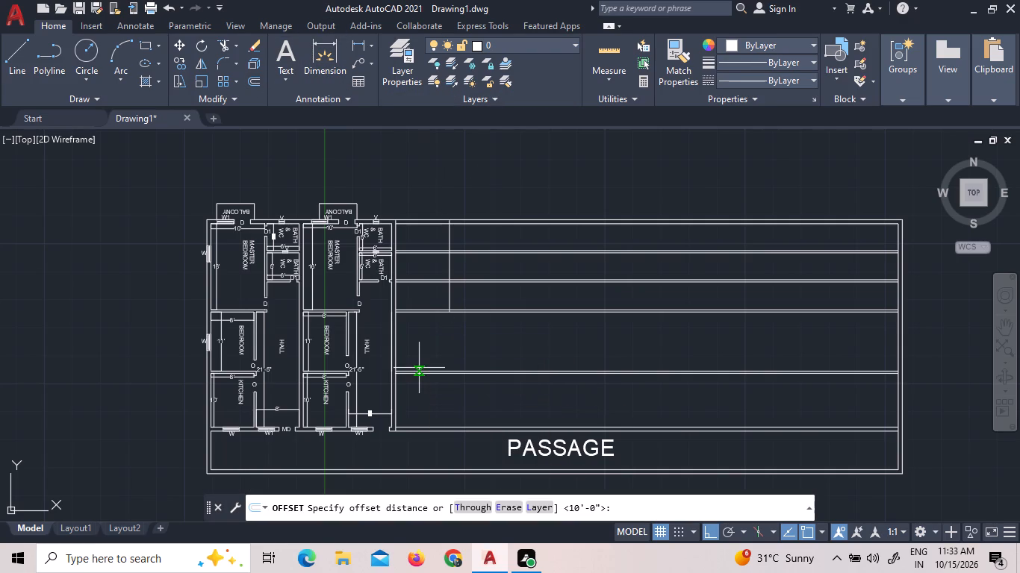
text(8')
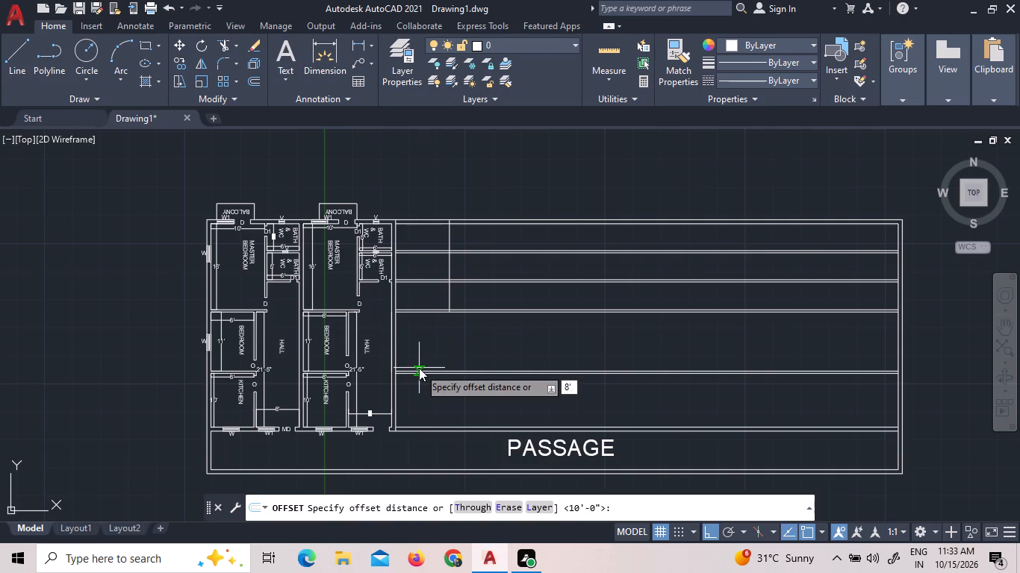
key(Return)
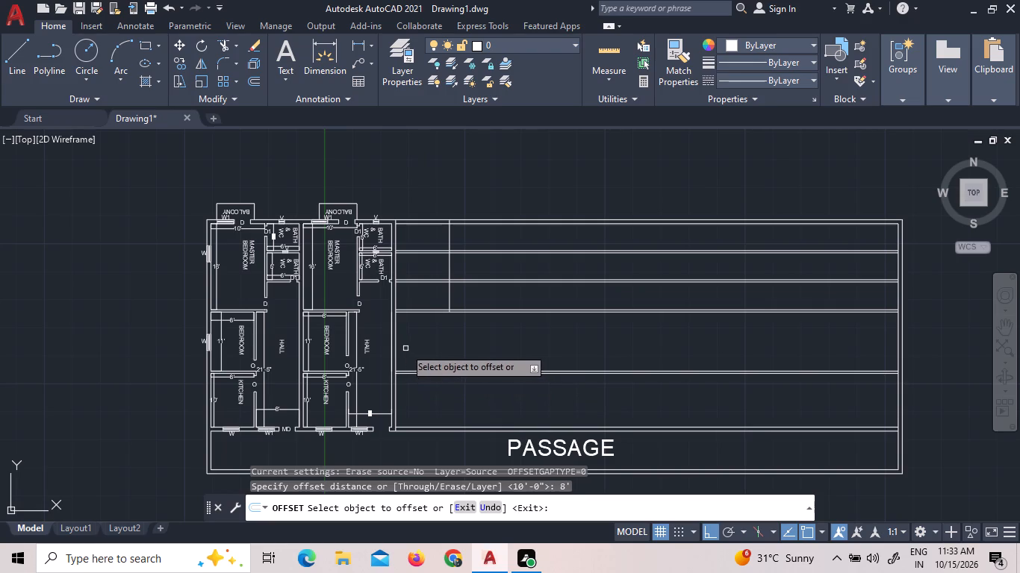
scroll(402, 347, up, 2)
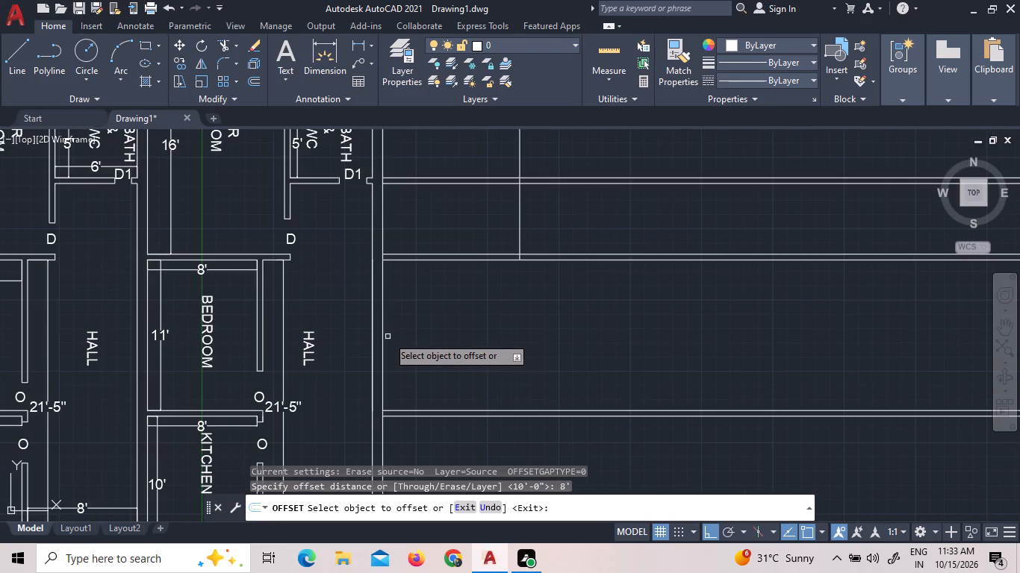
click(382, 331)
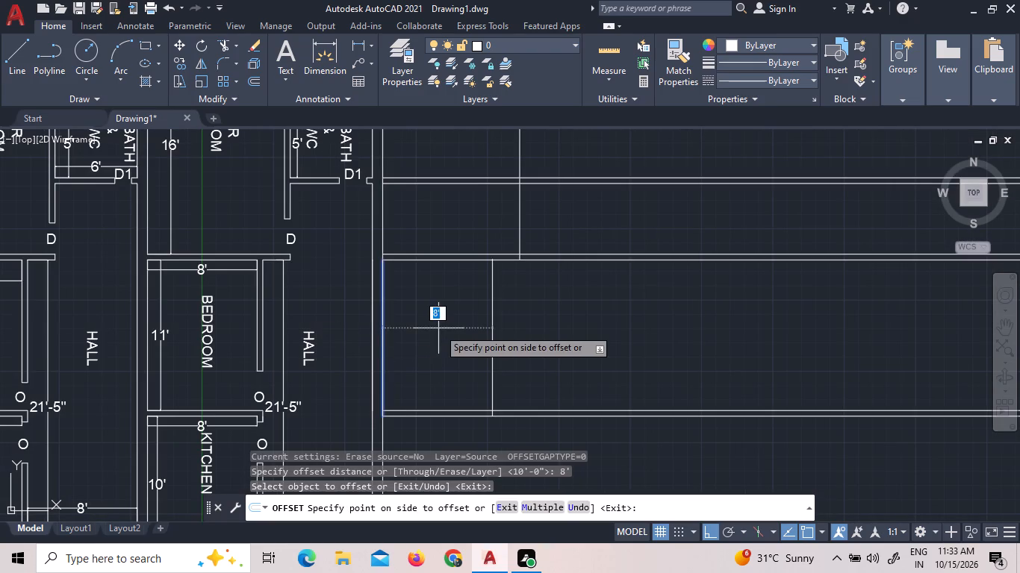
click(438, 328)
scroll(445, 328, down, 3)
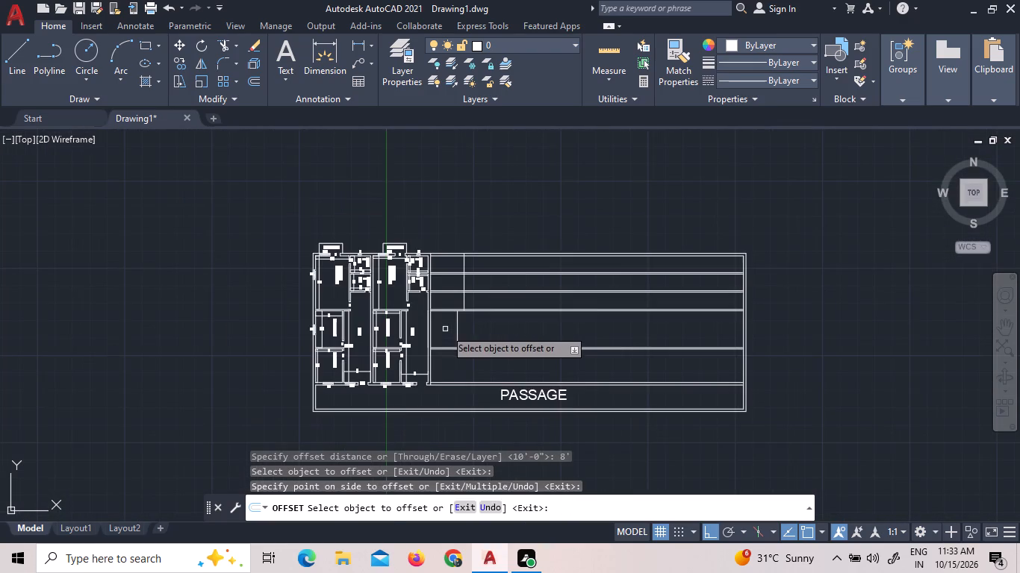
scroll(438, 383, up, 3)
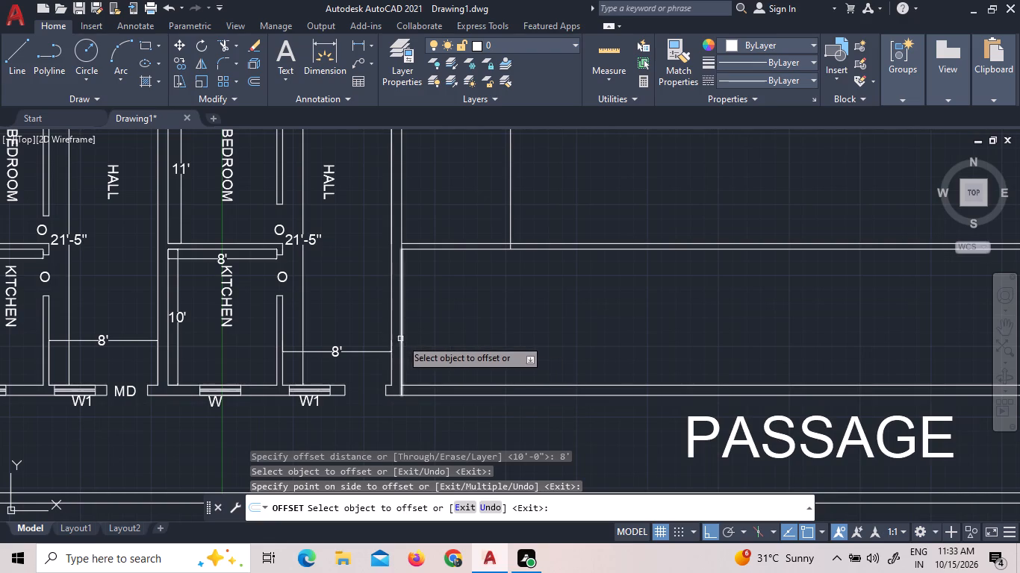
click(402, 339)
click(491, 340)
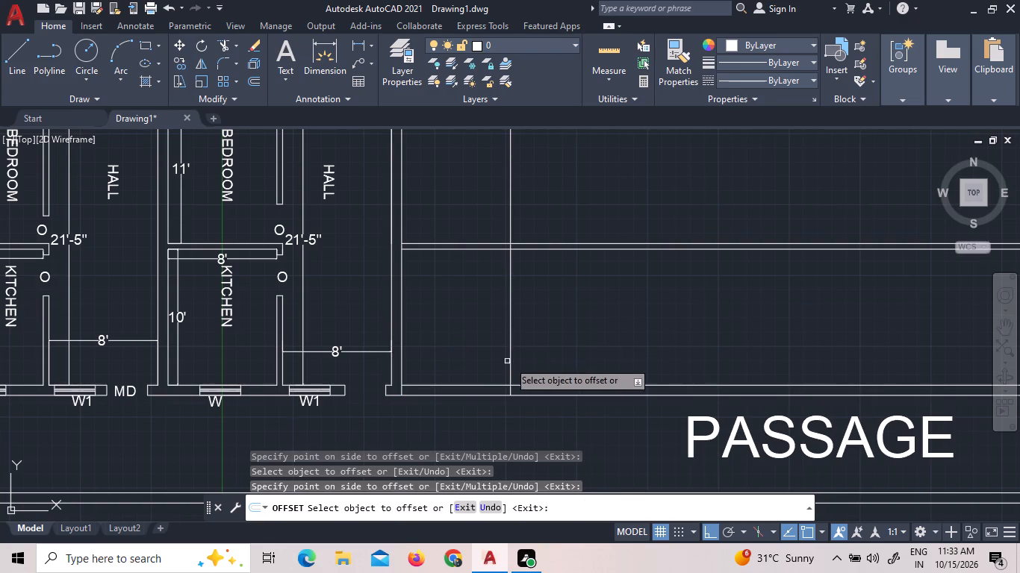
scroll(590, 334, down, 2)
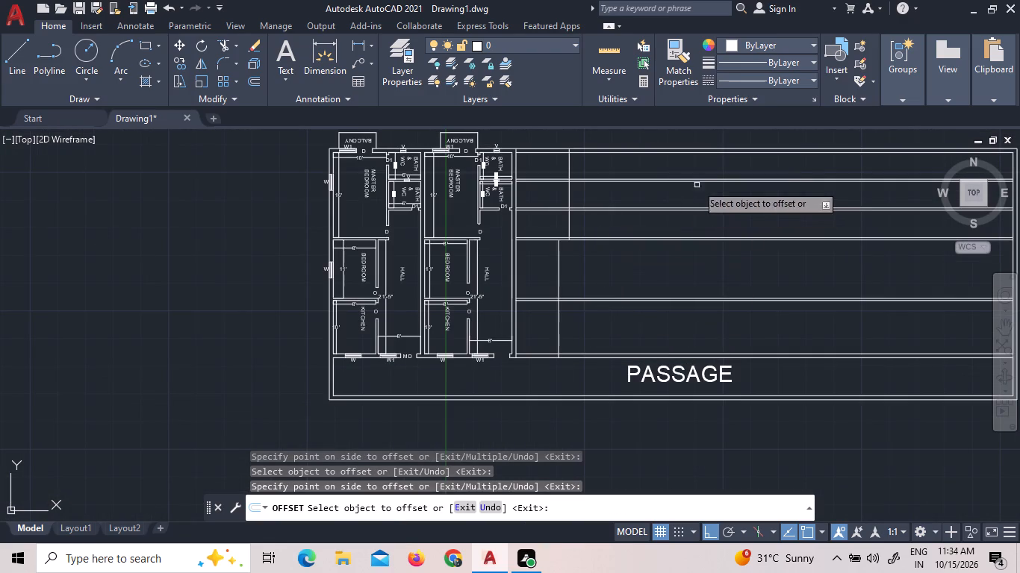
scroll(681, 142, up, 2)
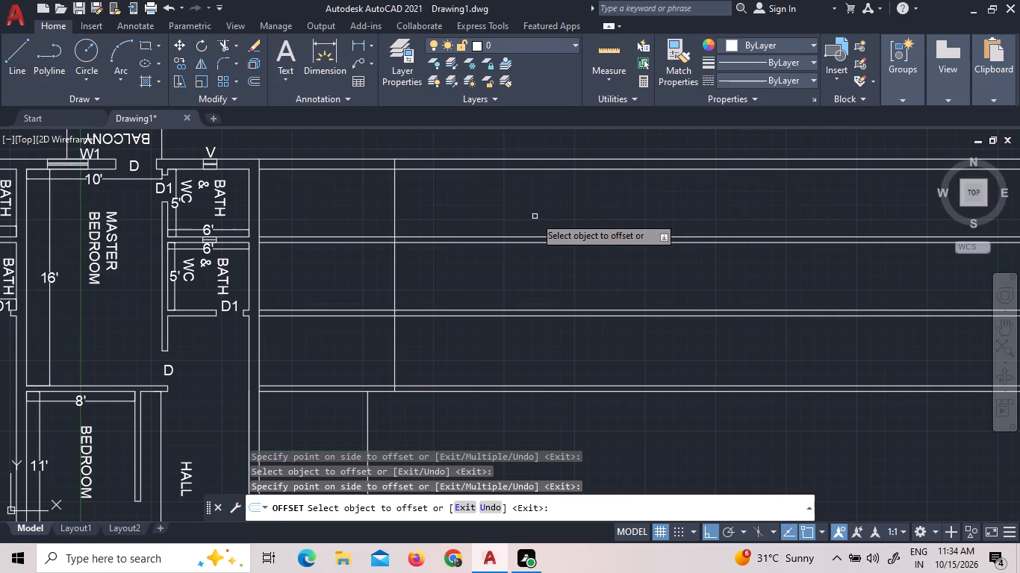
right_click(533, 211)
click(550, 220)
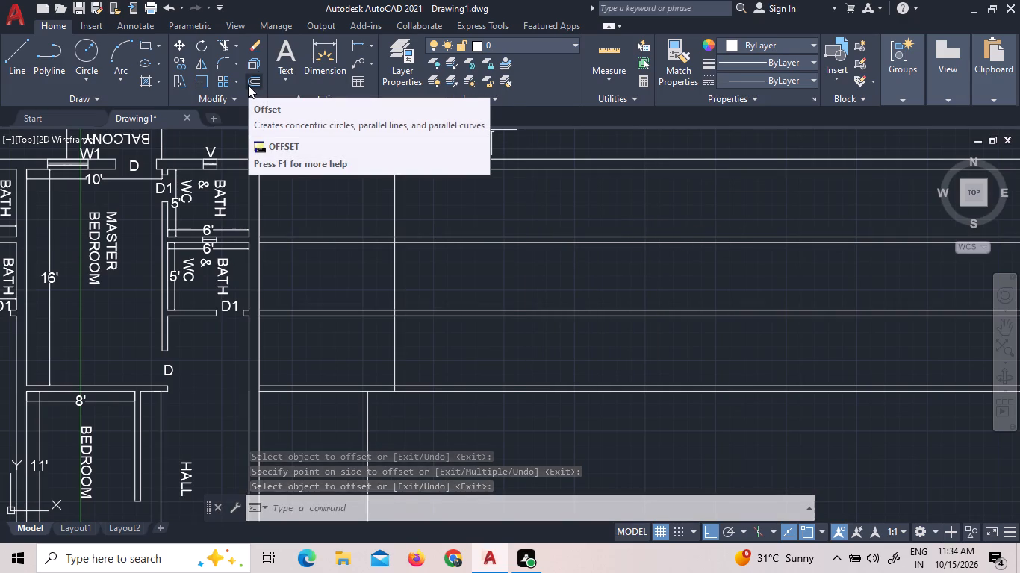
Offset the third unit's three upper vertical wall segments, from the north wall down to the BEDROOM row, 5" east.
click(248, 85)
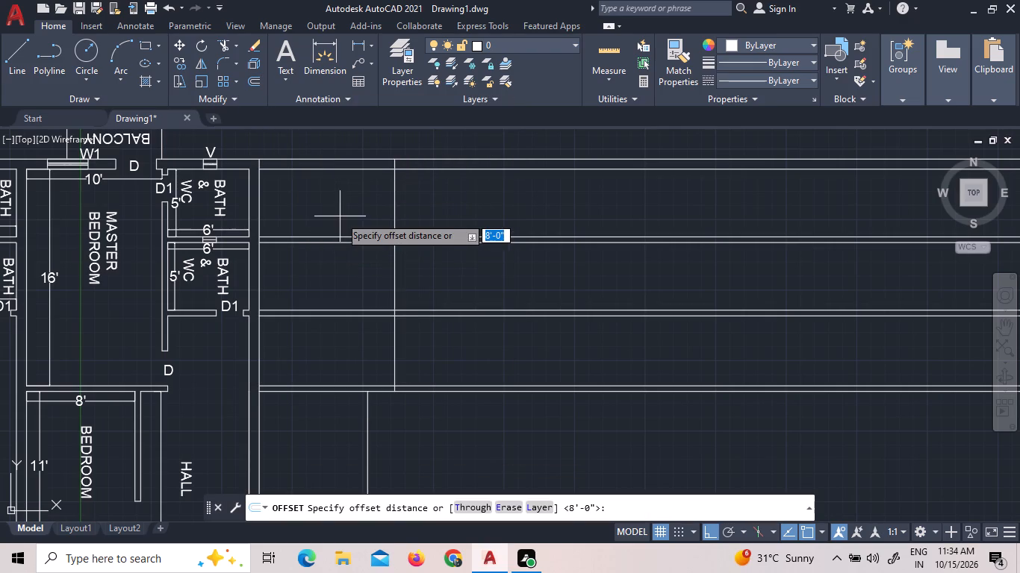
scroll(349, 203, down, 2)
scroll(229, 262, up, 2)
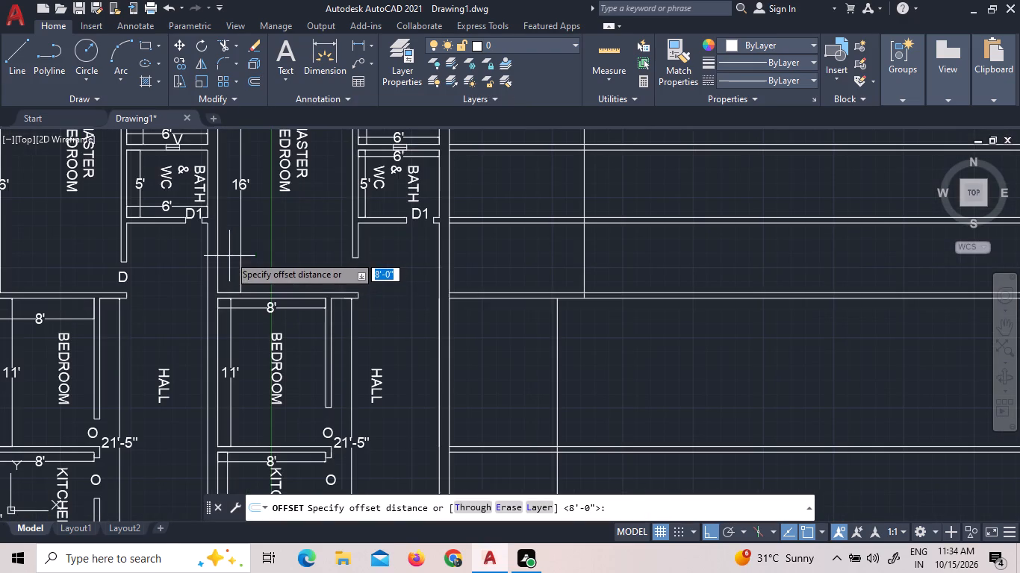
scroll(284, 263, down, 2)
scroll(411, 181, up, 1)
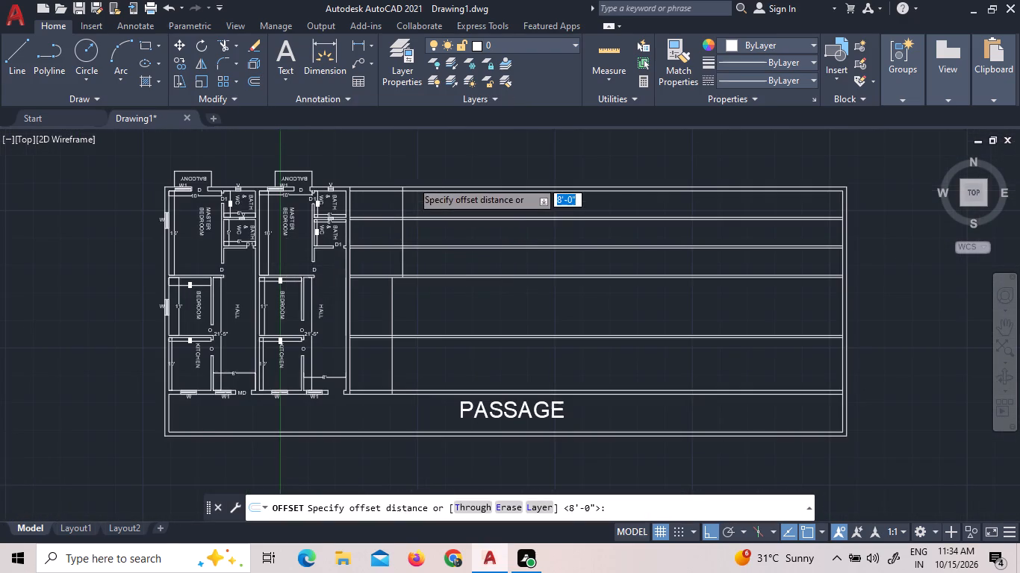
scroll(411, 181, up, 2)
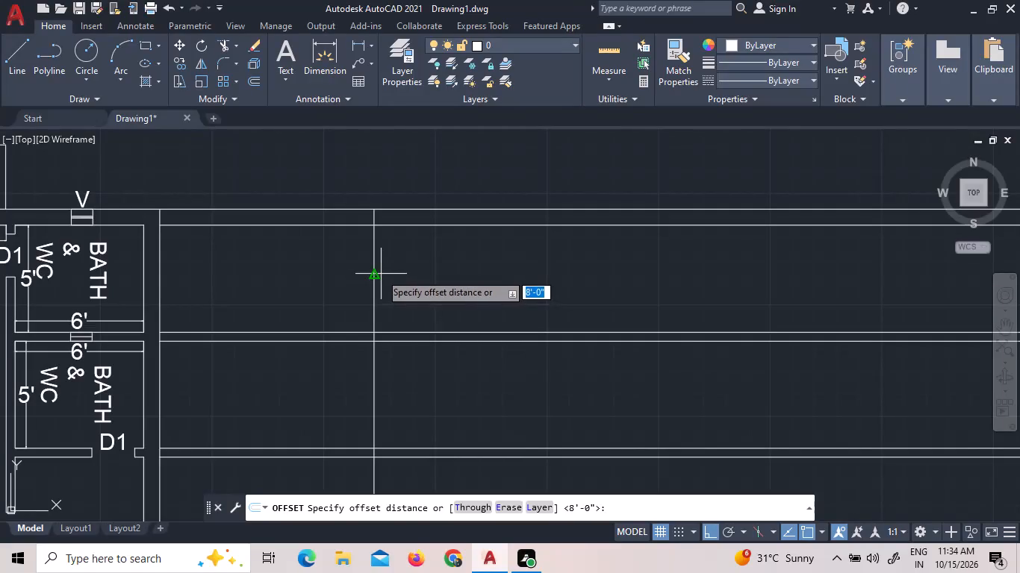
text(5")
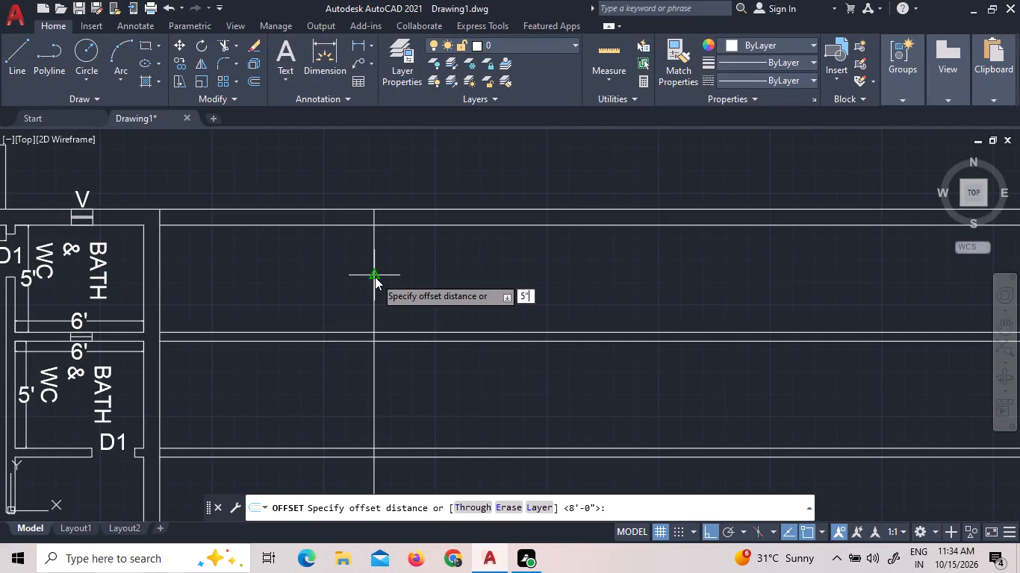
key(Return)
click(375, 277)
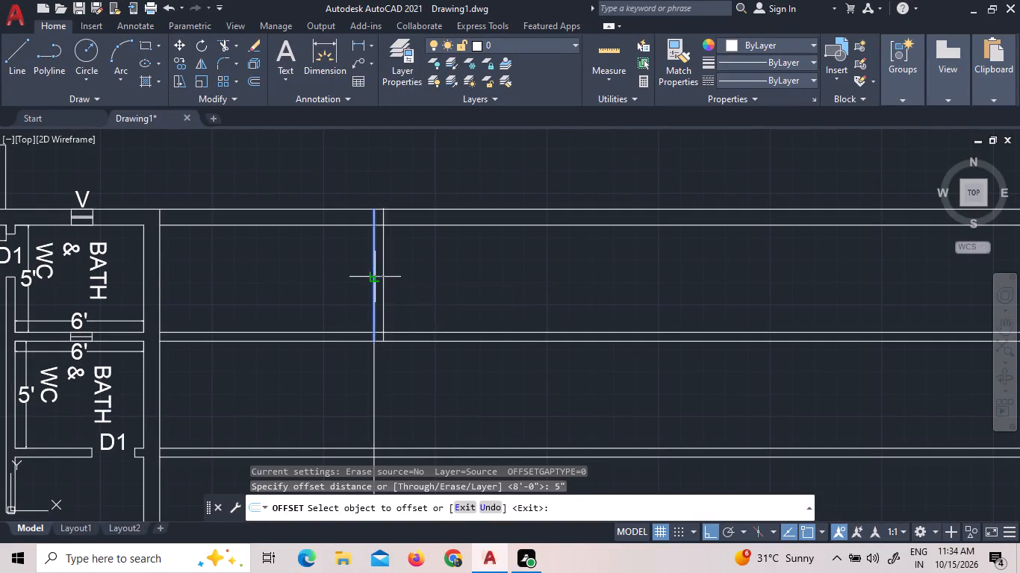
click(381, 278)
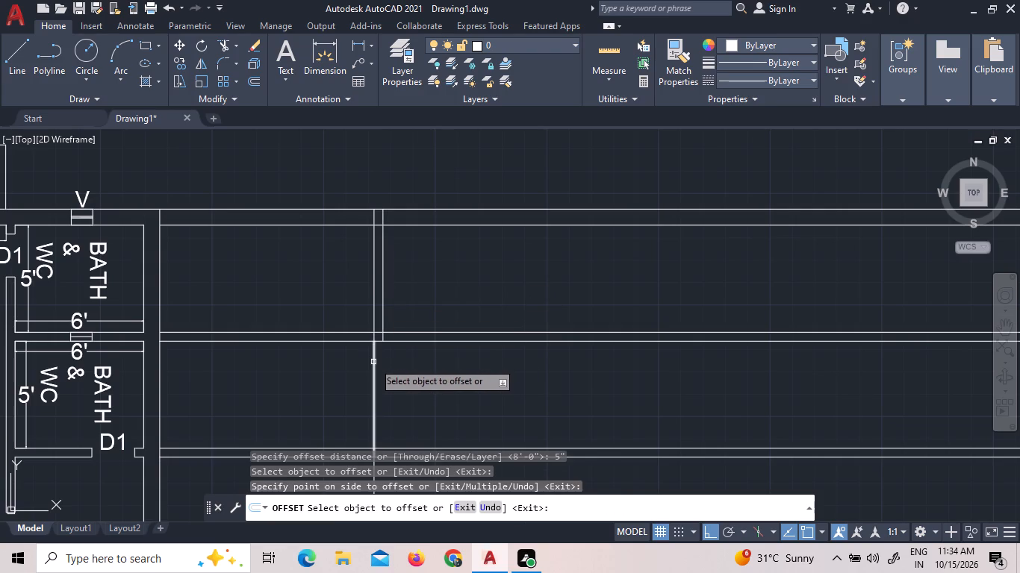
click(373, 362)
click(387, 364)
scroll(416, 319, down, 4)
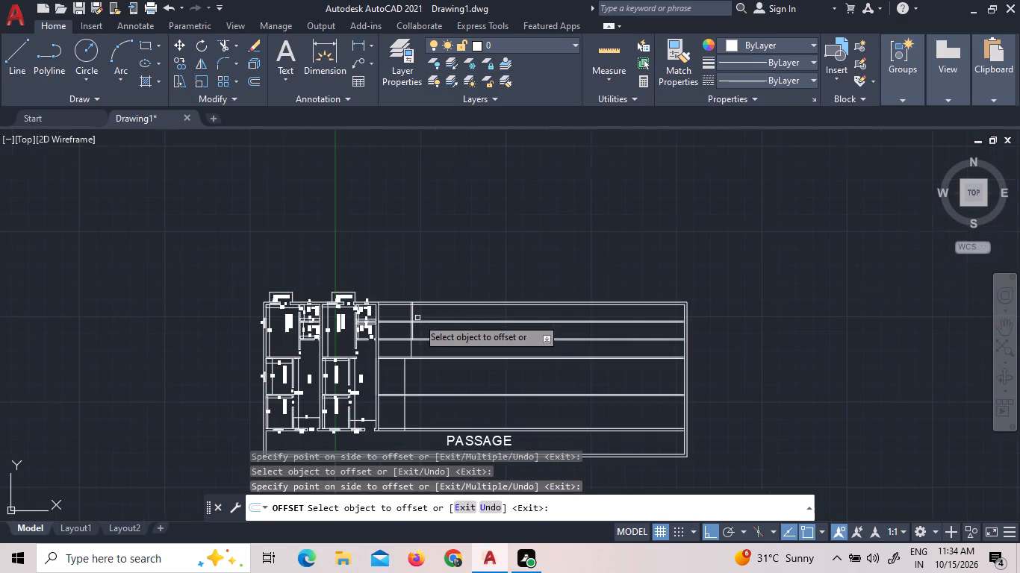
scroll(414, 357, up, 3)
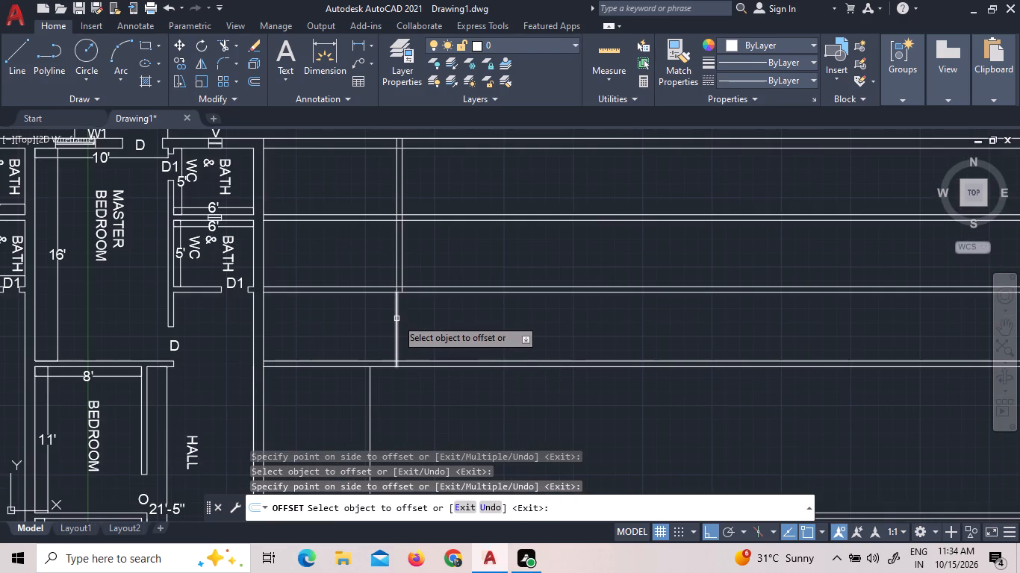
click(397, 319)
click(406, 323)
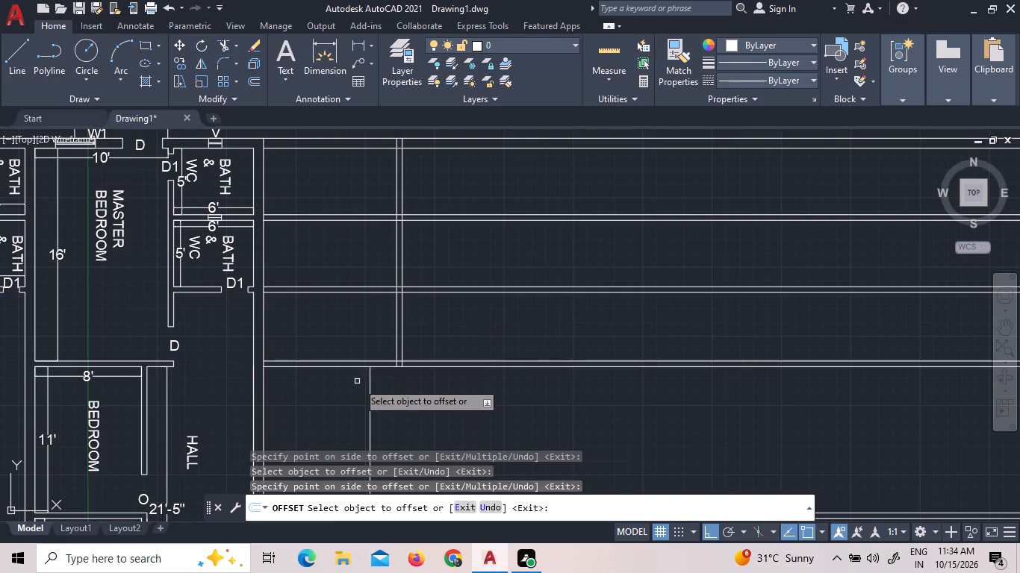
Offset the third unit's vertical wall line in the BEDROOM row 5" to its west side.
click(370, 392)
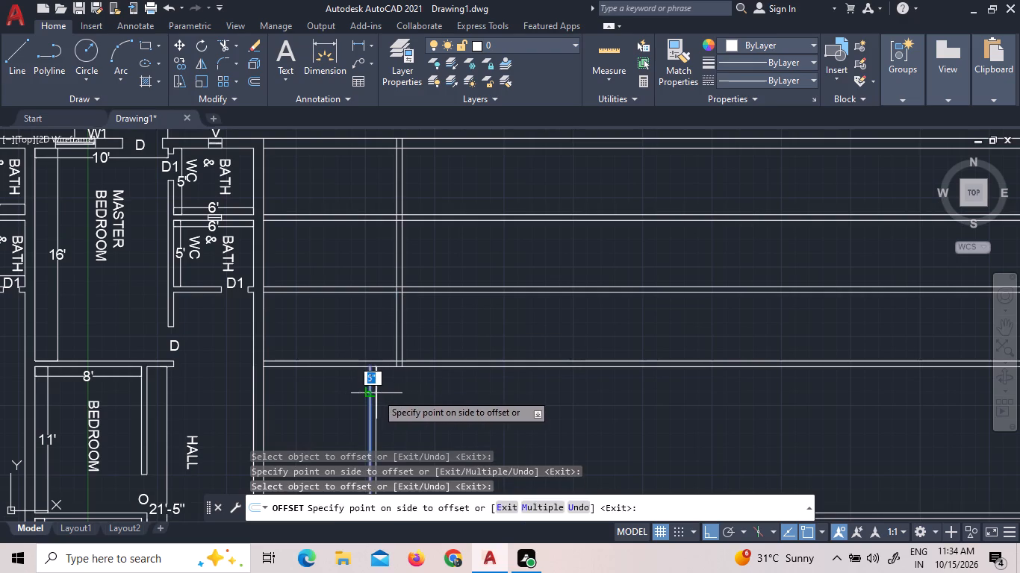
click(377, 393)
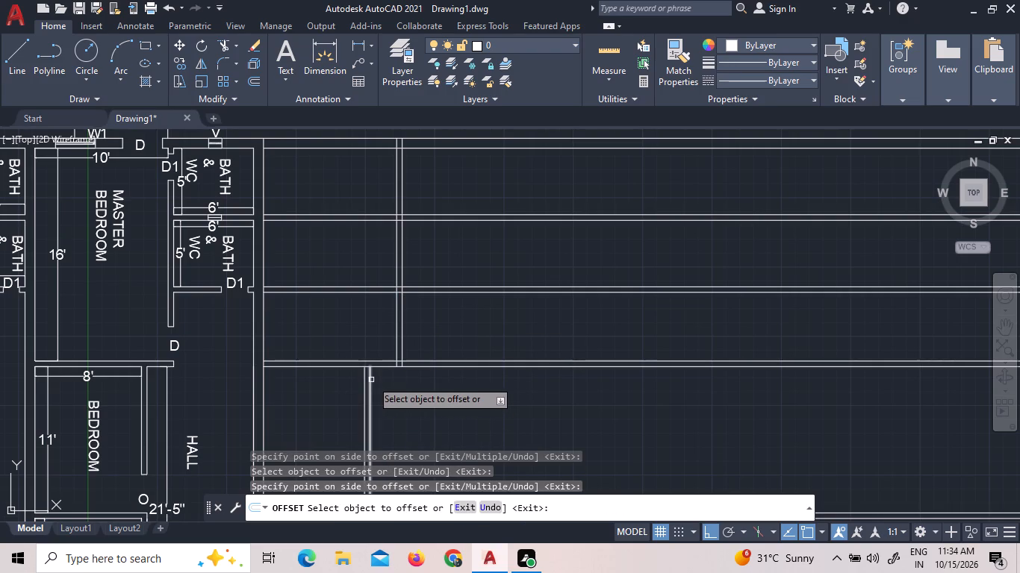
Offset the third unit's vertical wall lines in the BEDROOM and KITCHEN rows 5" east.
click(372, 380)
click(387, 387)
scroll(394, 353, down, 1)
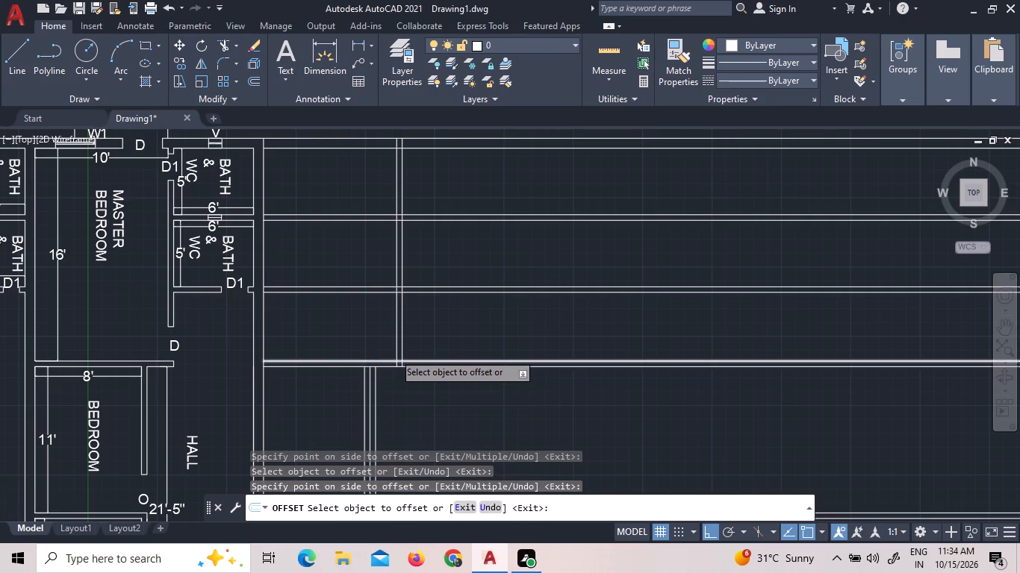
scroll(394, 352, down, 1)
scroll(387, 435, up, 1)
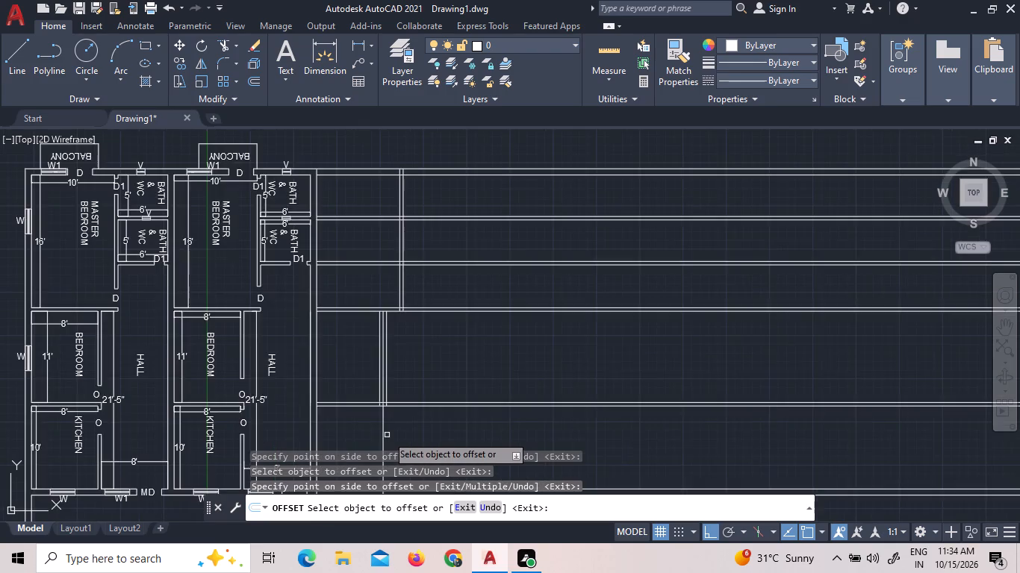
scroll(387, 429, up, 3)
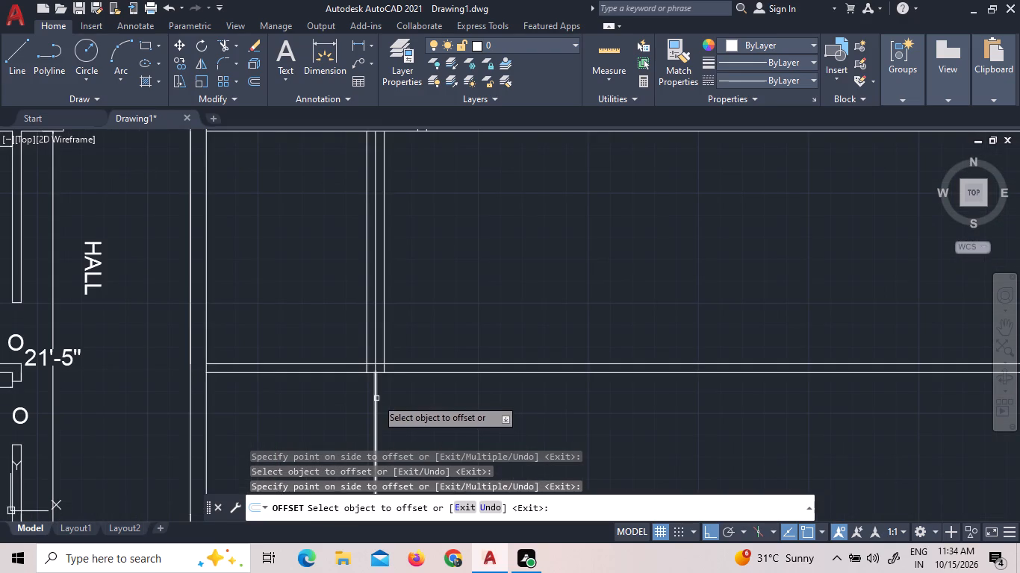
click(376, 398)
double_click(387, 397)
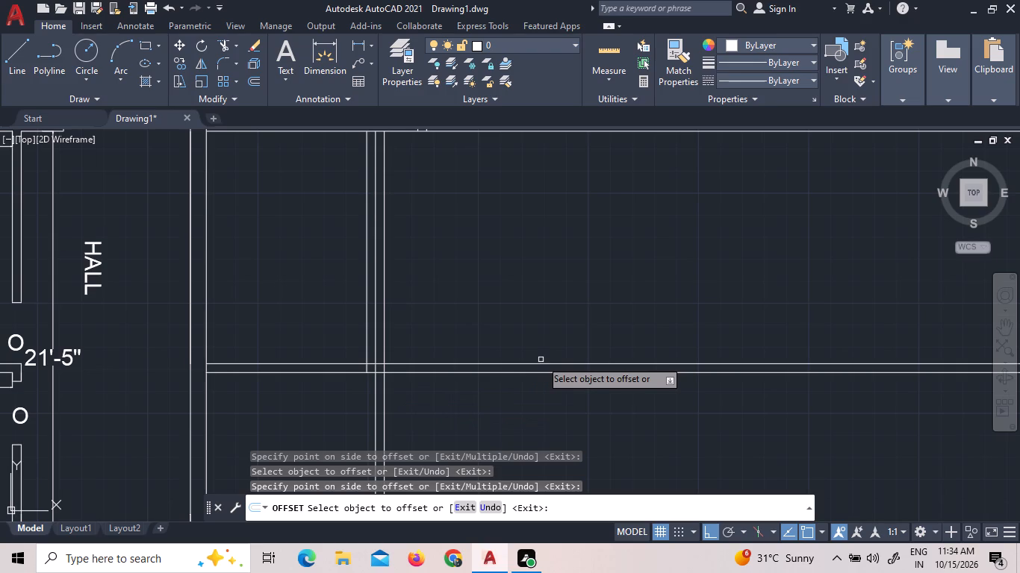
scroll(544, 354, down, 3)
scroll(538, 382, up, 3)
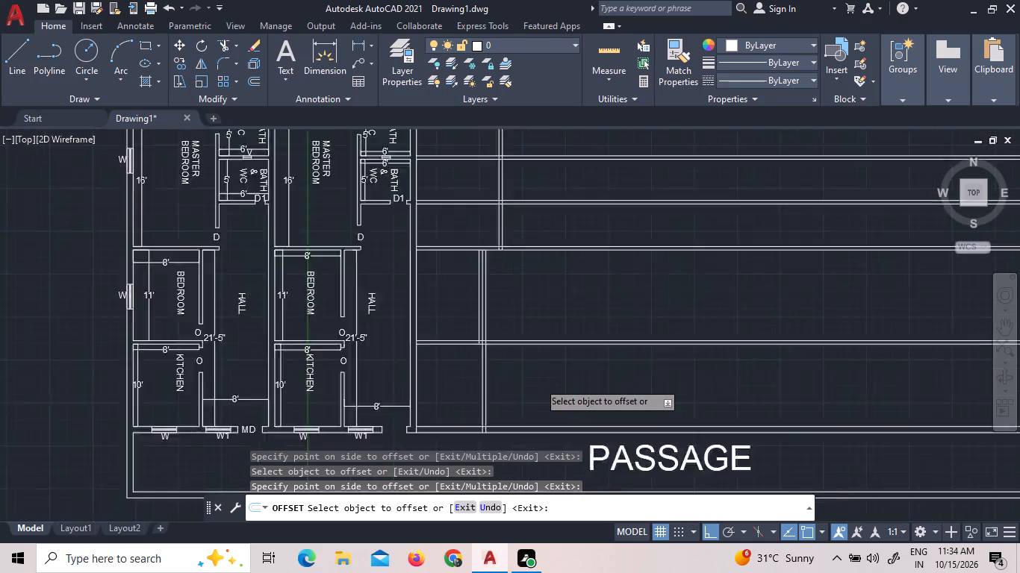
key(Escape)
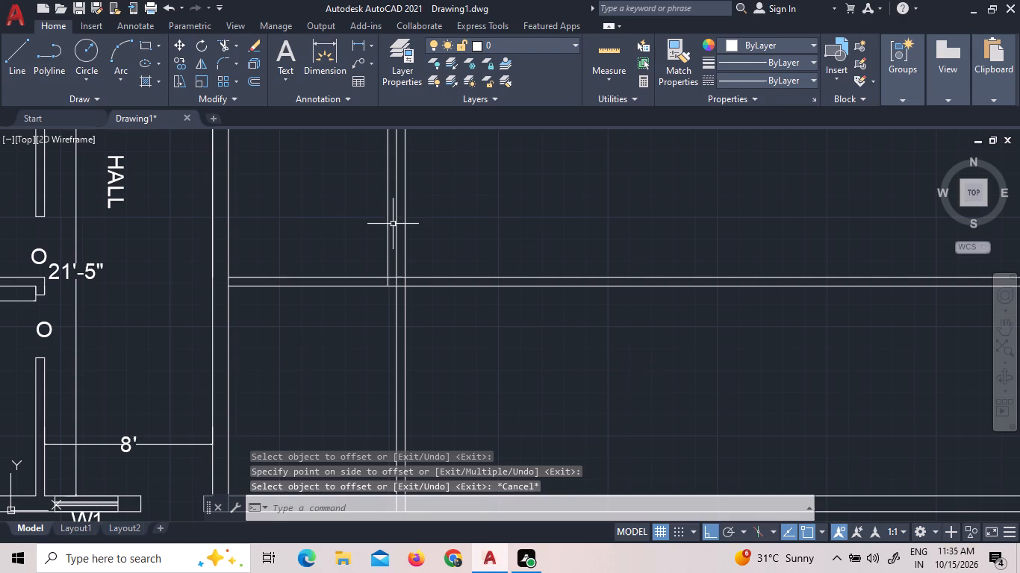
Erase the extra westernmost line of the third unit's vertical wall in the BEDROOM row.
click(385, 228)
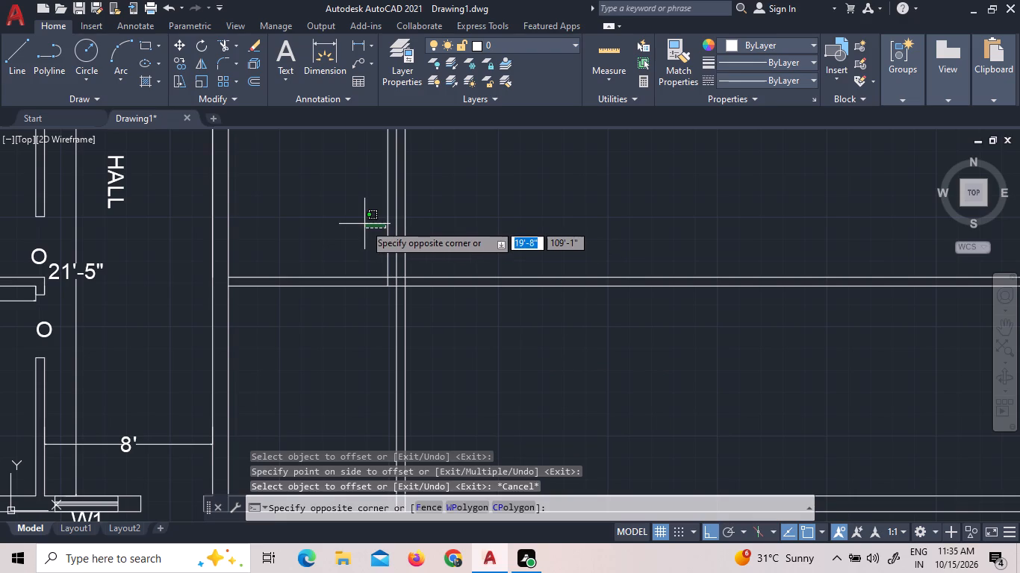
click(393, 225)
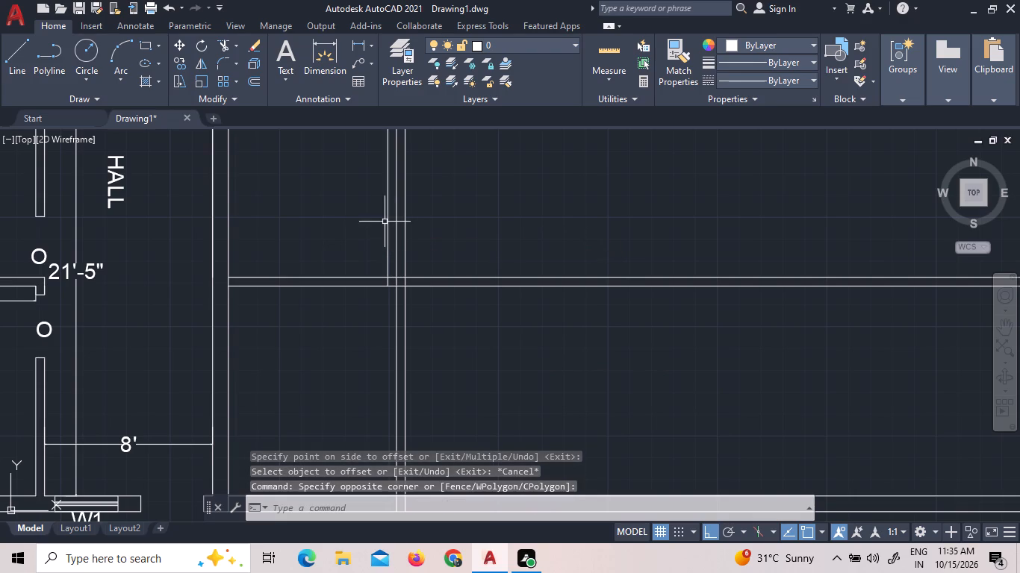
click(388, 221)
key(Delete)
Offset the third unit's three upper vertical wall segments, from the north wall down to the BEDROOM row, 6' east.
scroll(435, 281, down, 4)
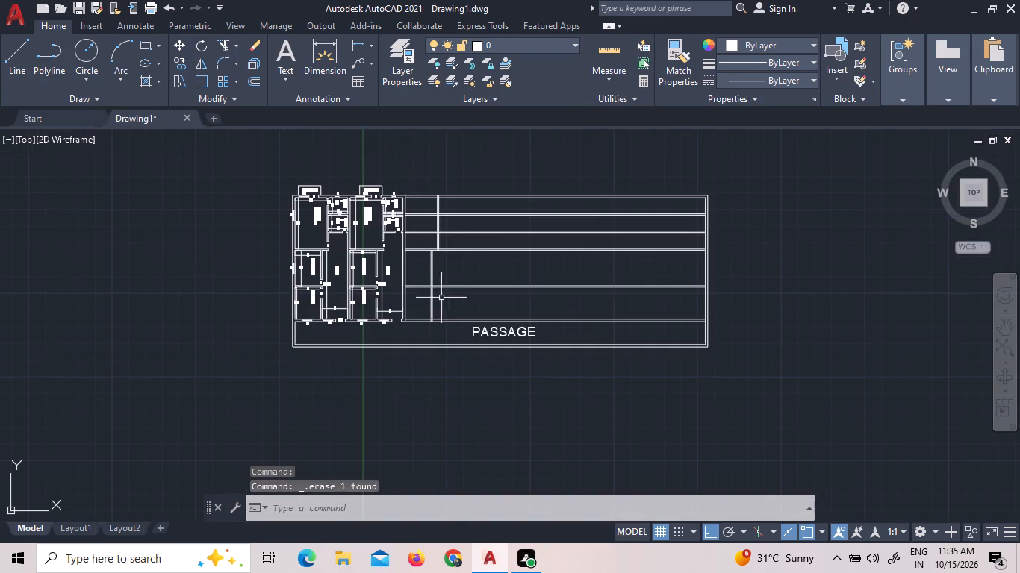
scroll(495, 203, up, 2)
scroll(341, 222, up, 1)
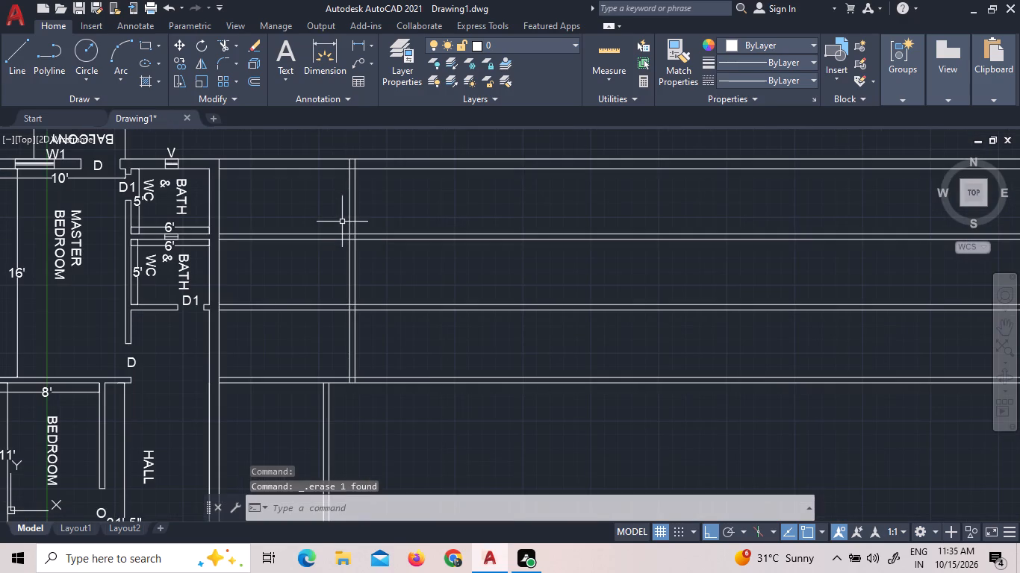
key(o)
key(Return)
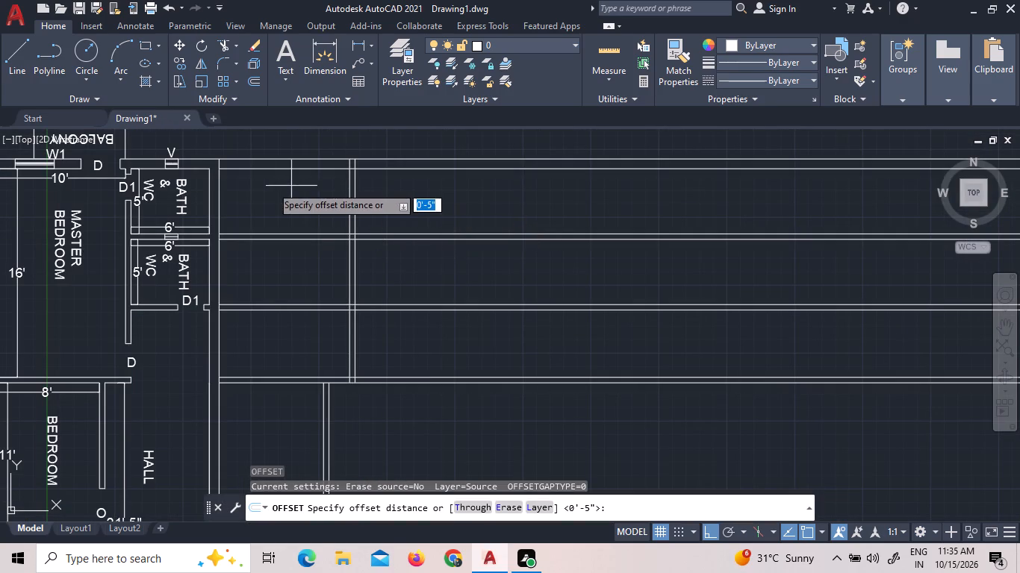
scroll(367, 195, up, 2)
scroll(367, 195, down, 2)
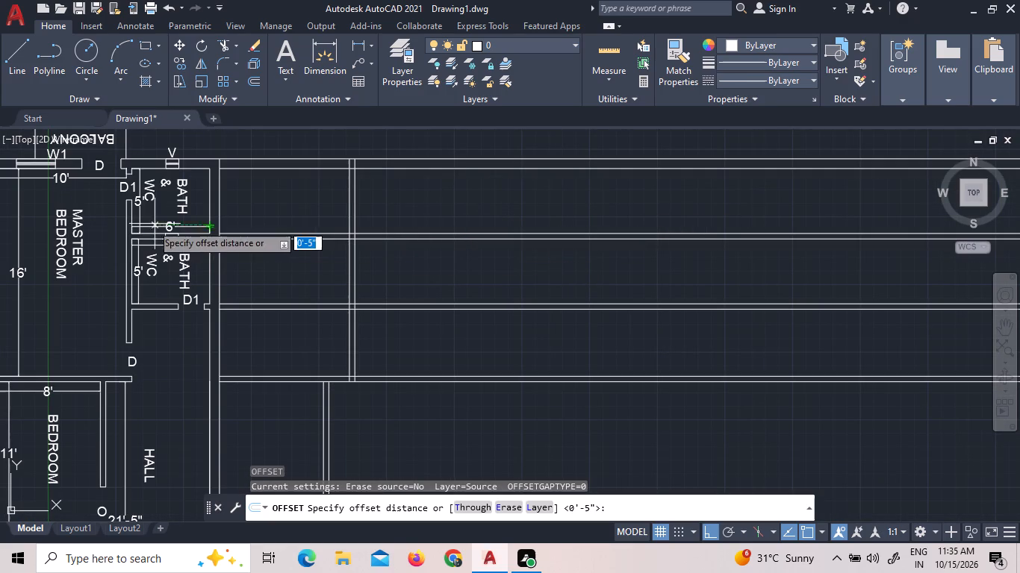
text(6')
key(Return)
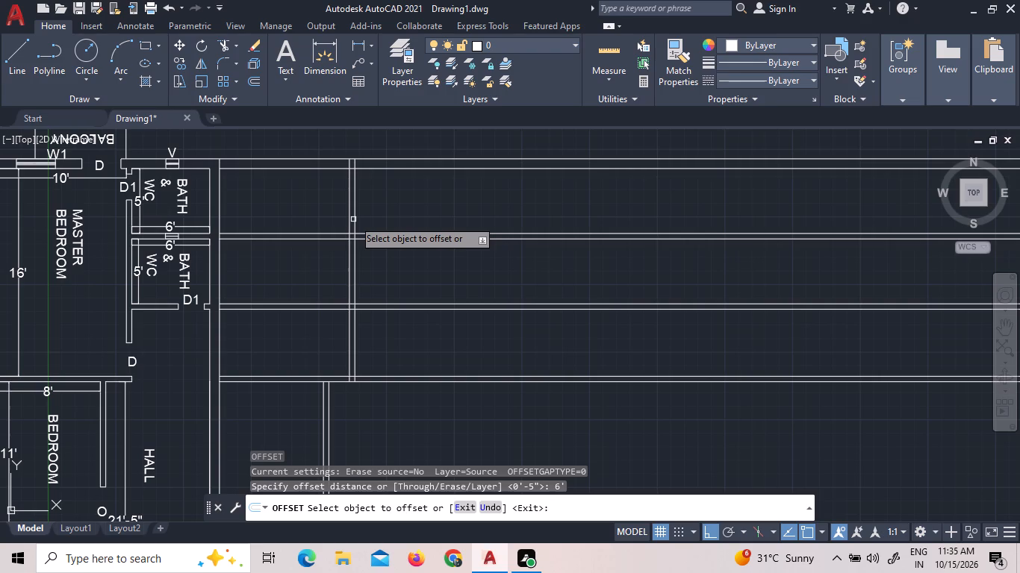
click(355, 220)
double_click(448, 225)
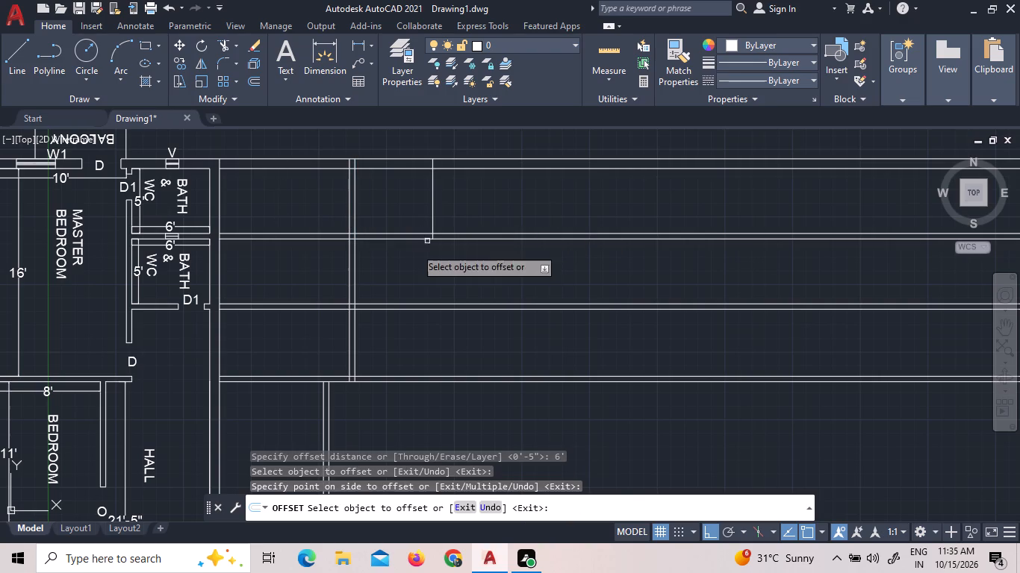
click(356, 264)
click(470, 267)
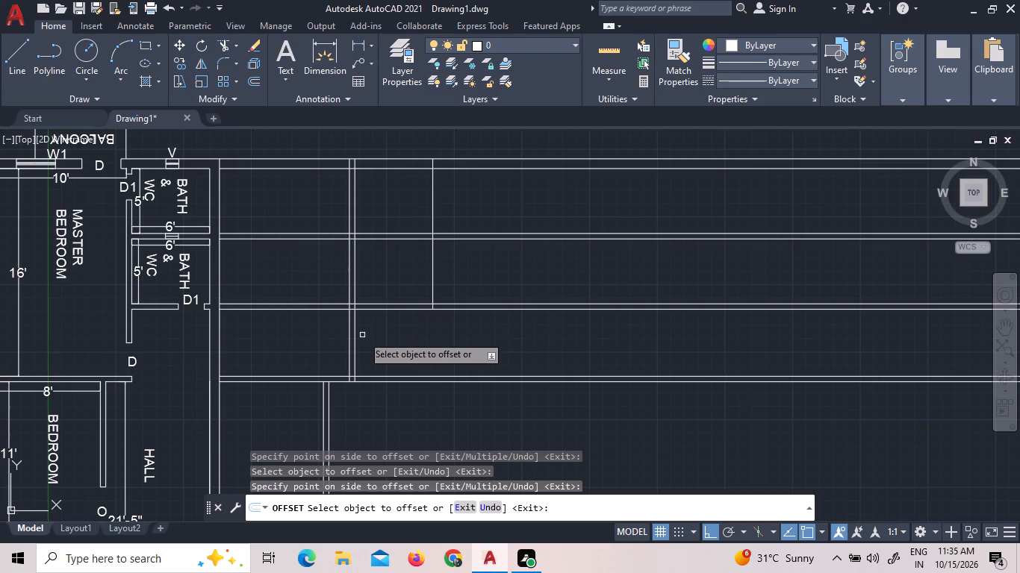
click(354, 335)
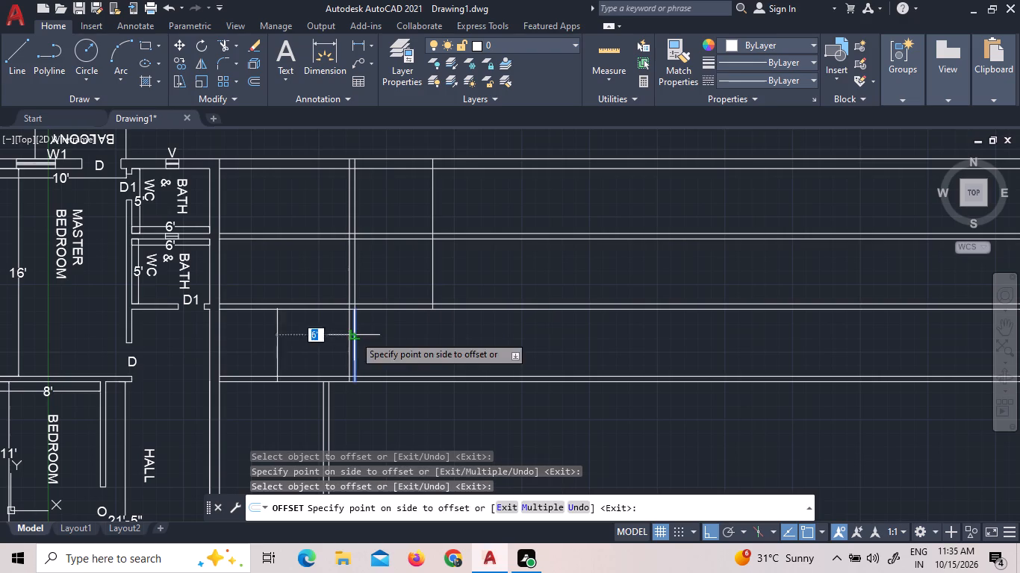
click(470, 335)
scroll(469, 312, down, 1)
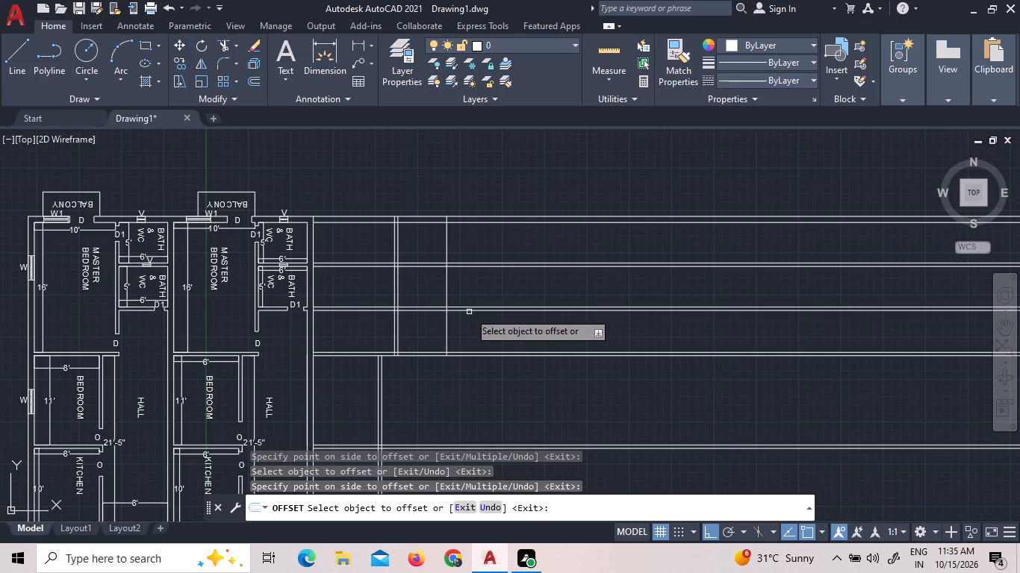
scroll(461, 277, up, 2)
scroll(461, 277, down, 1)
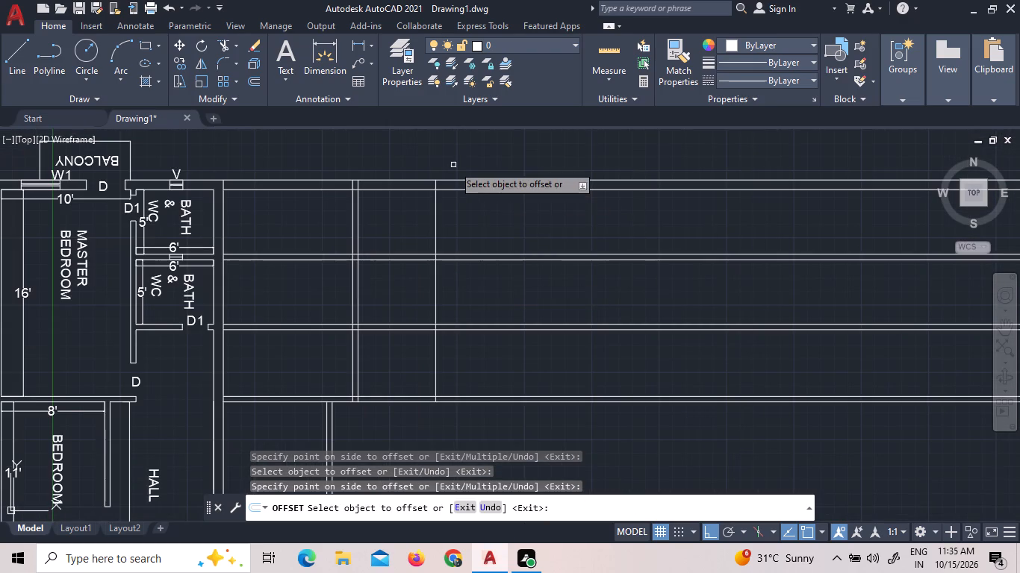
scroll(453, 165, up, 1)
right_click(453, 165)
click(464, 169)
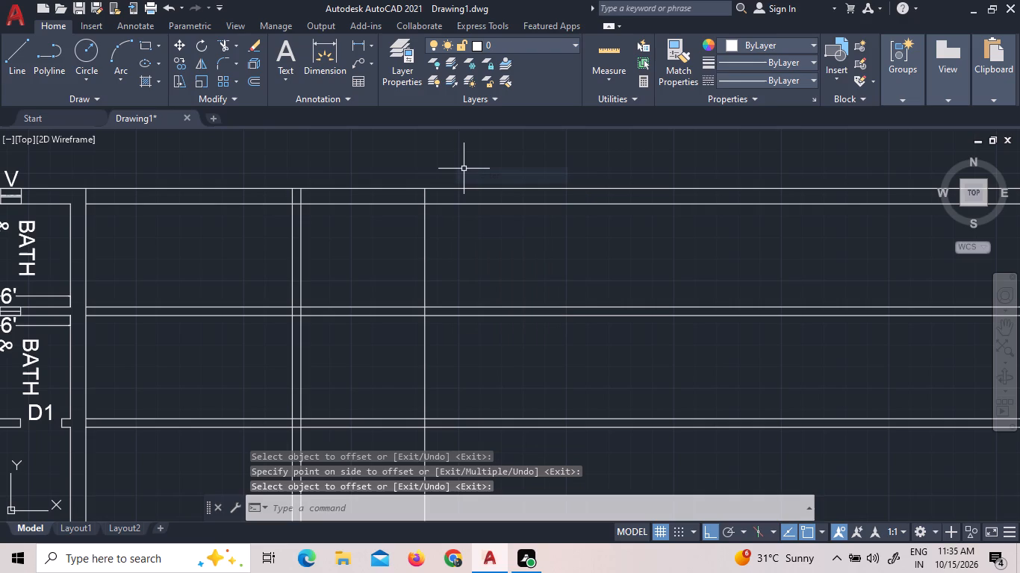
Offset the third unit's three newly created upper vertical segments 9" east to form the thickness of its east wall.
key(o)
key(Return)
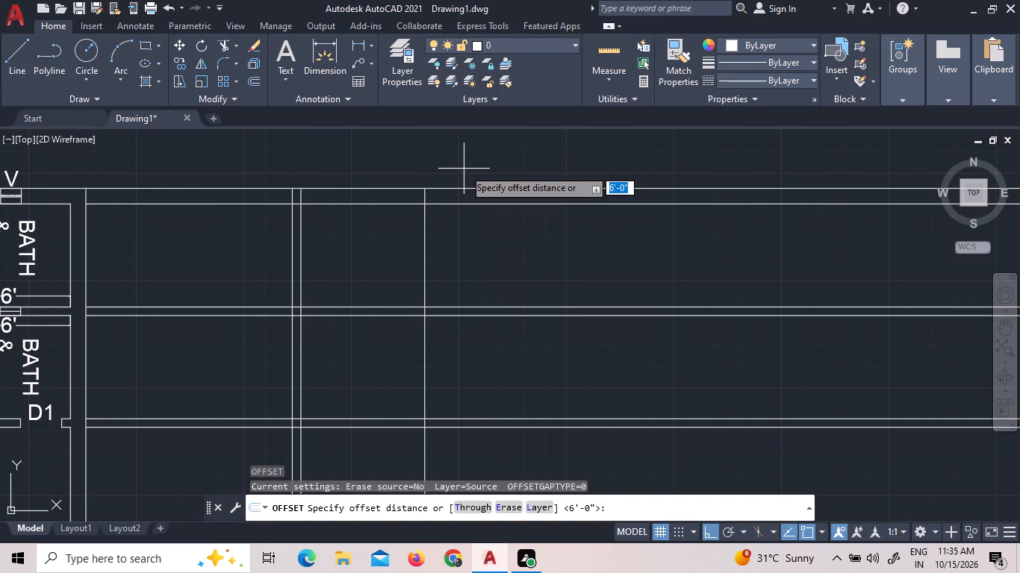
text(9")
key(Return)
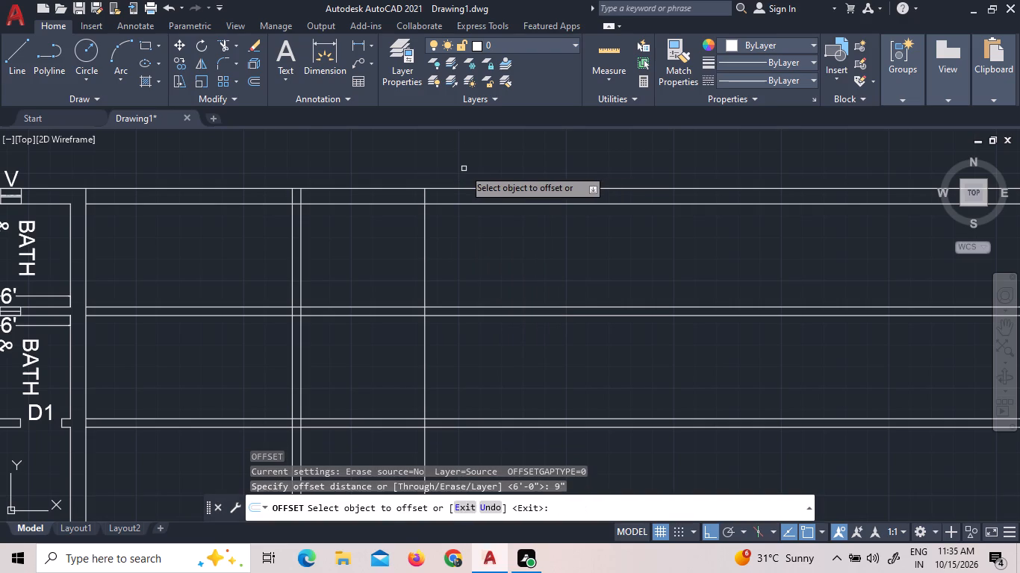
click(421, 219)
click(424, 219)
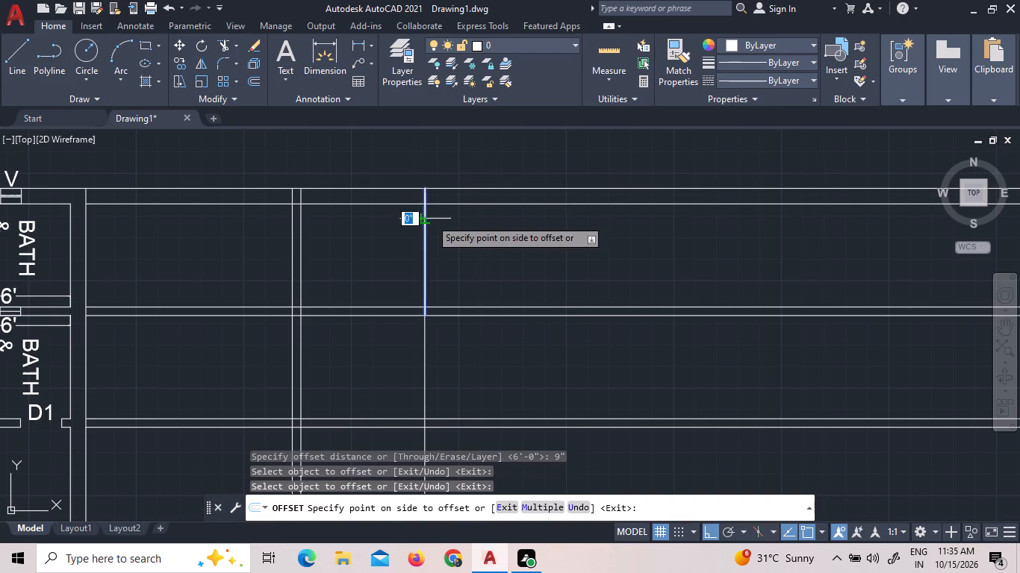
click(455, 219)
click(423, 344)
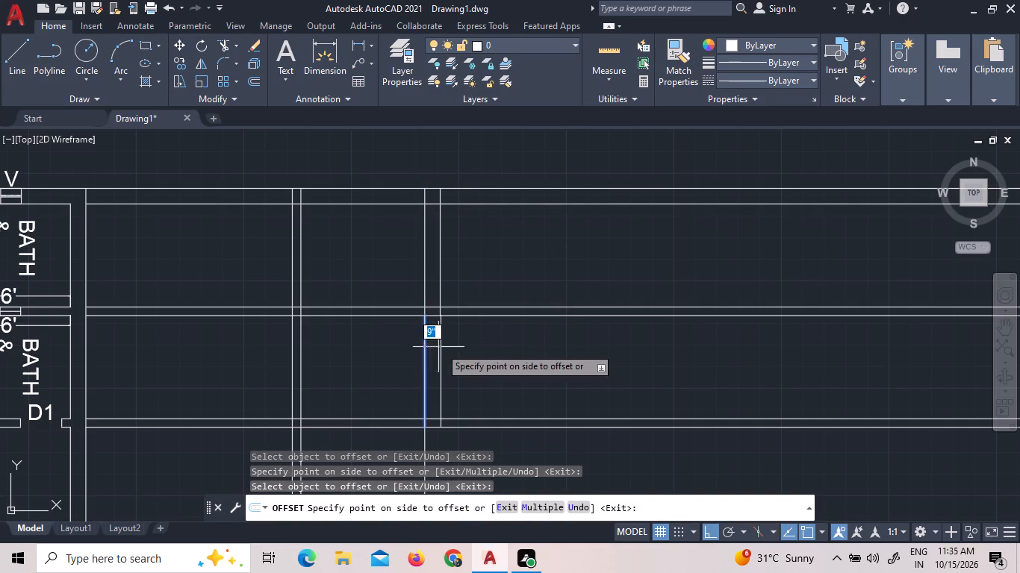
click(443, 347)
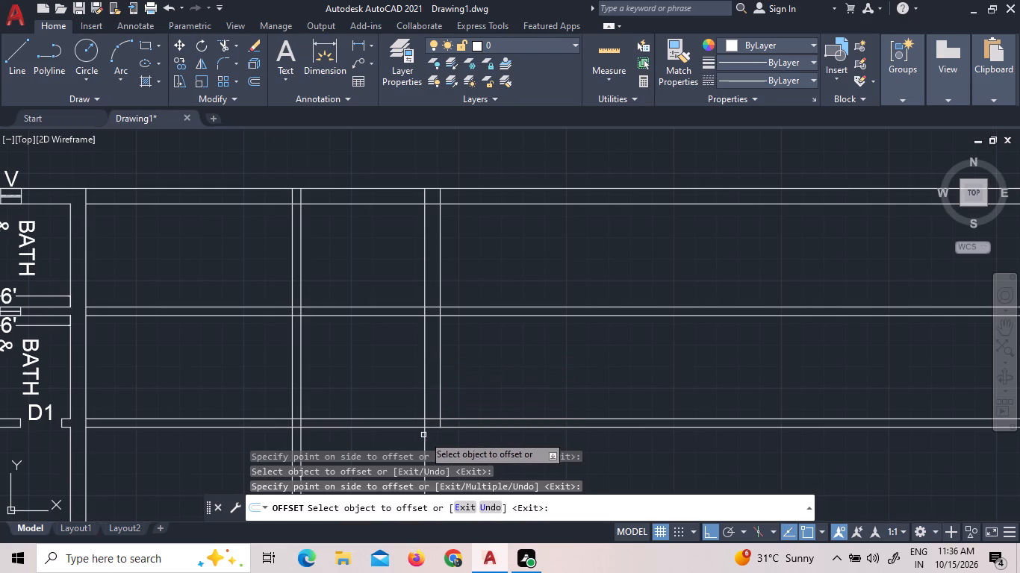
click(424, 436)
click(438, 434)
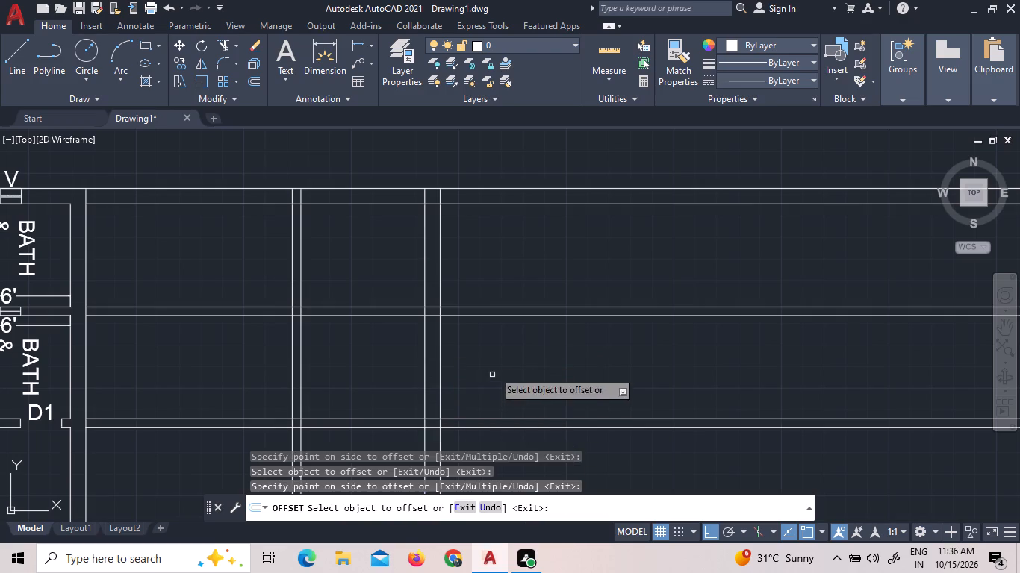
scroll(497, 350, down, 3)
scroll(509, 406, up, 1)
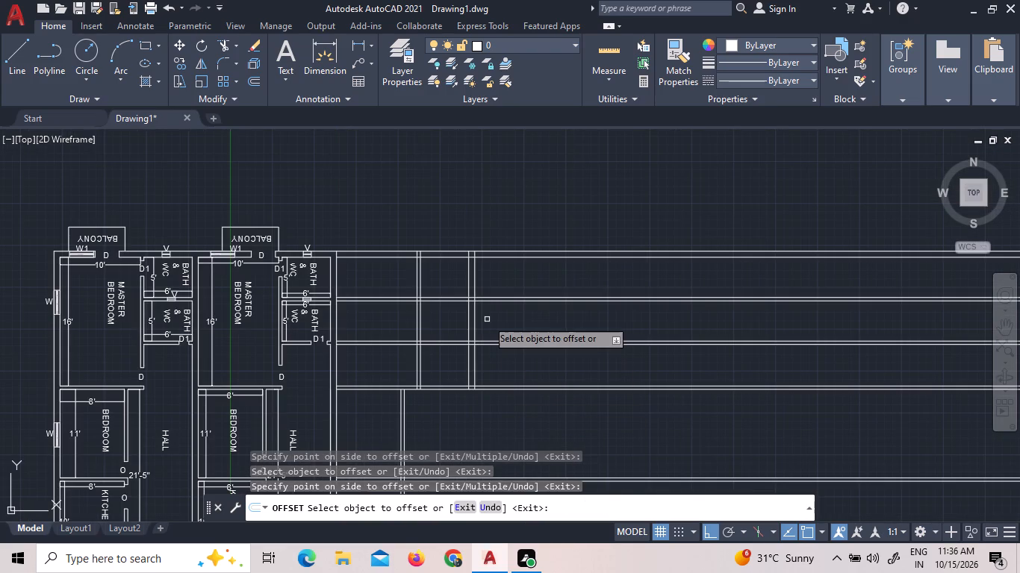
scroll(458, 286, up, 1)
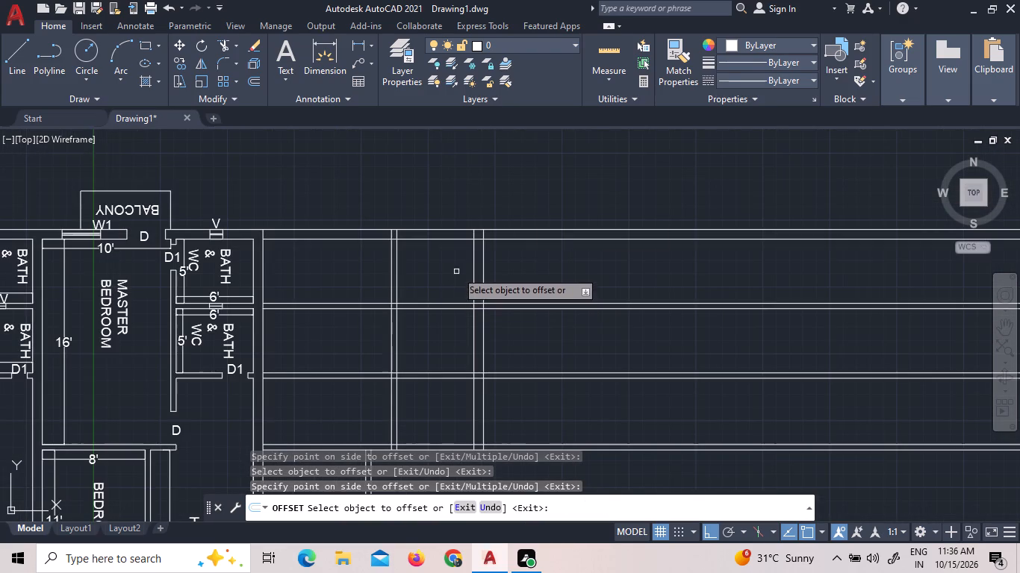
key(Escape)
key(Escape)
Trim the two pairs of horizontal wall lines crossing the third unit's MASTER BEDROOM area, between the second unit's east wall and the first vertical wall.
text(TR)
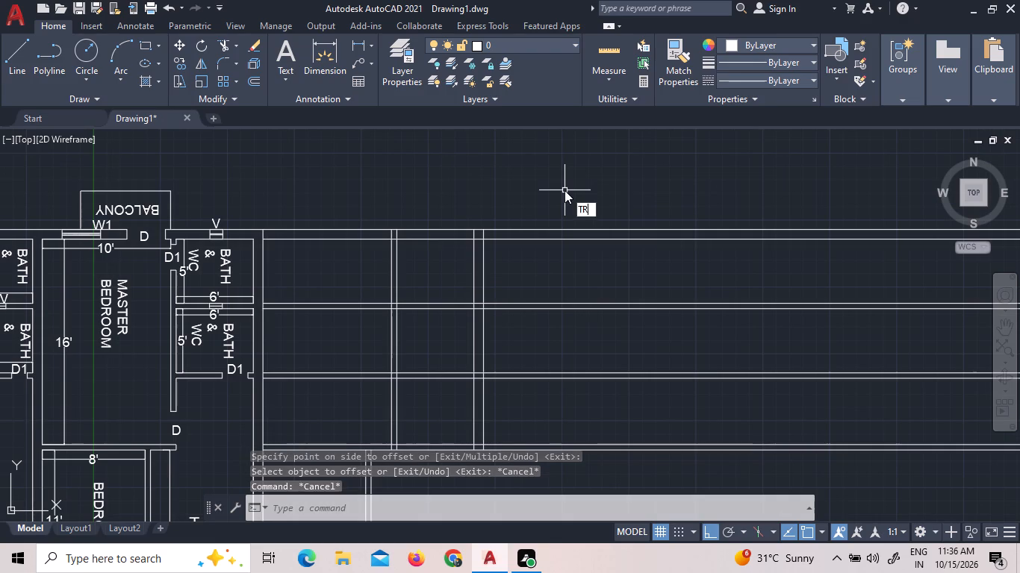
key(space)
key(space)
click(299, 383)
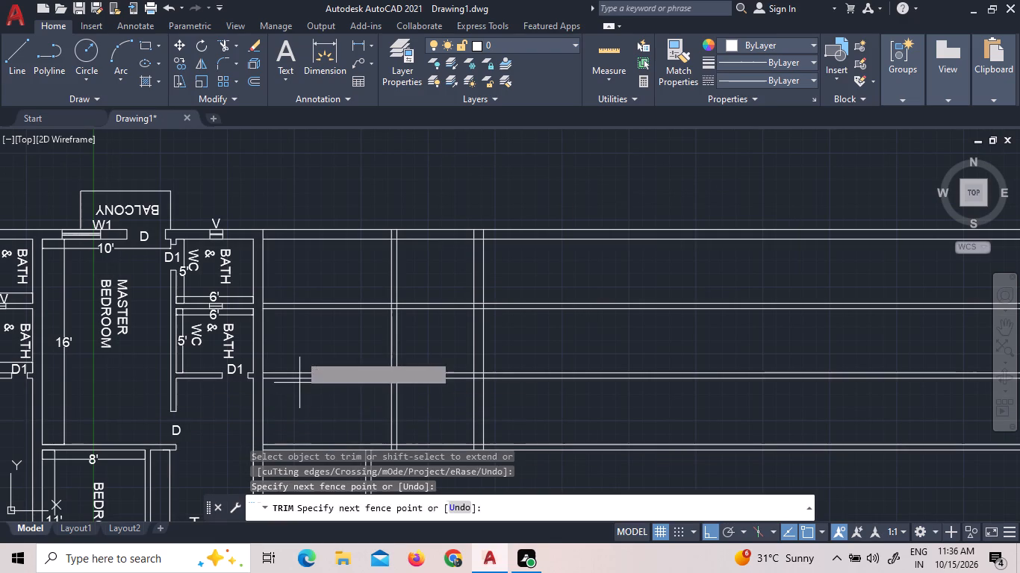
click(301, 284)
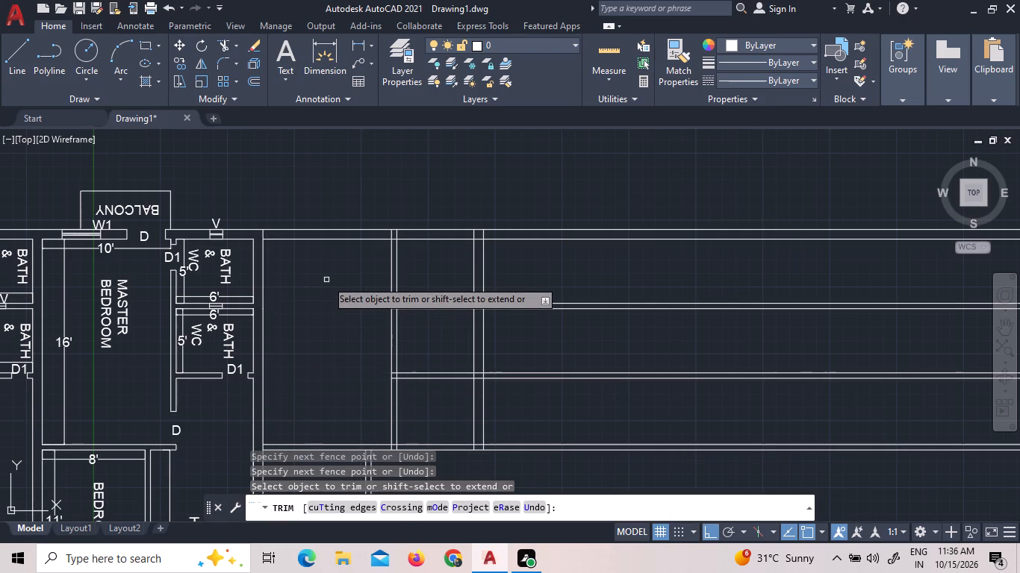
Trim the overlapping lines where the third unit's 5" and 9" vertical walls meet the north wall.
scroll(394, 228, up, 2)
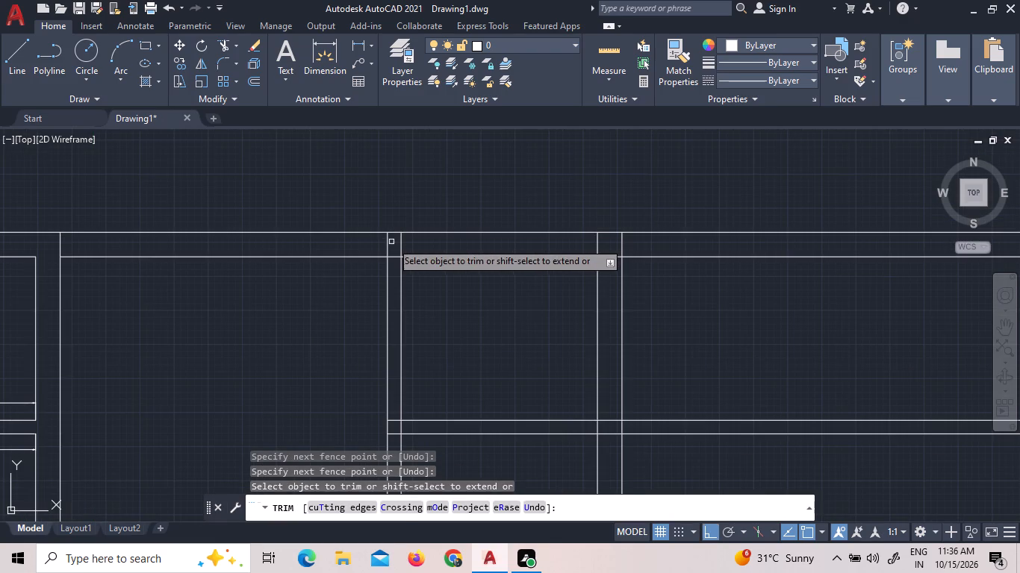
click(388, 243)
click(397, 255)
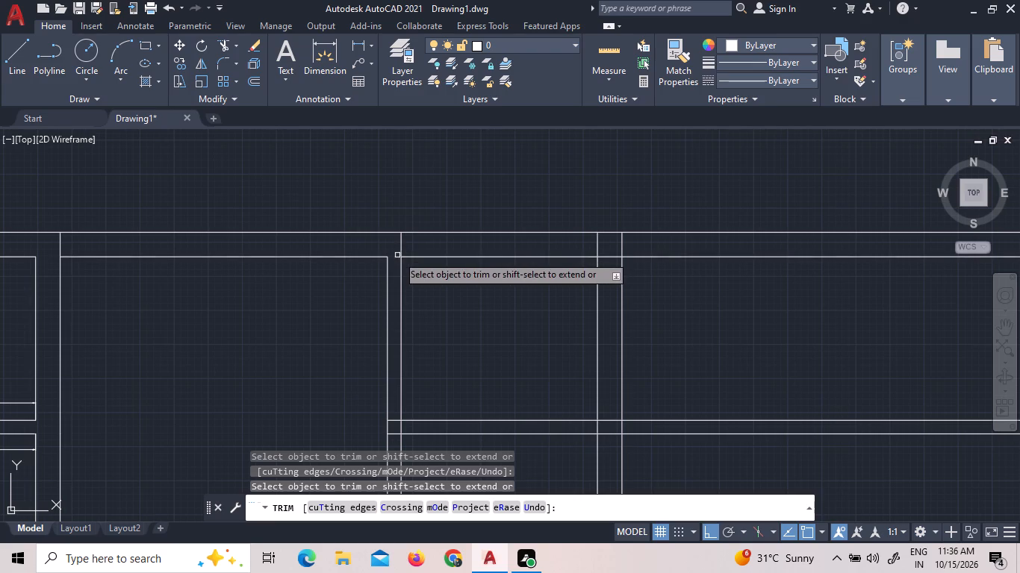
click(402, 245)
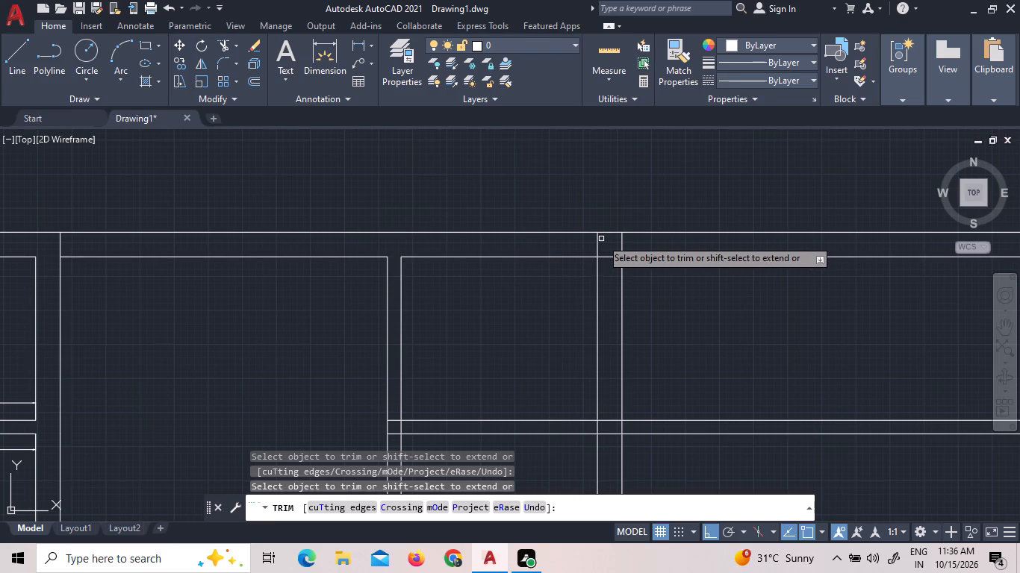
click(598, 239)
click(609, 256)
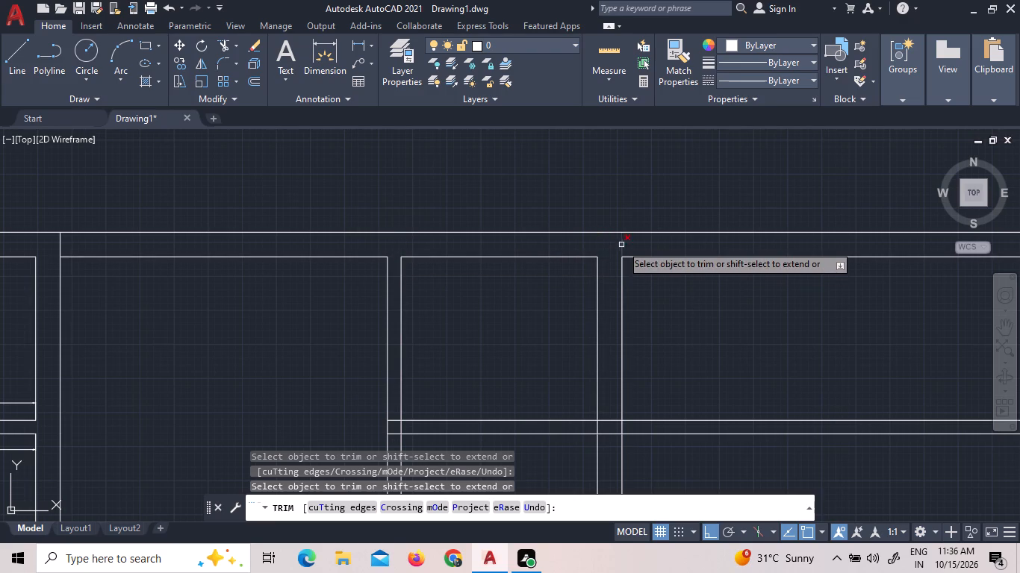
click(621, 245)
Trim the overlapping lines where the partition between the third unit's two baths meets the 5" vertical wall.
scroll(621, 245, down, 3)
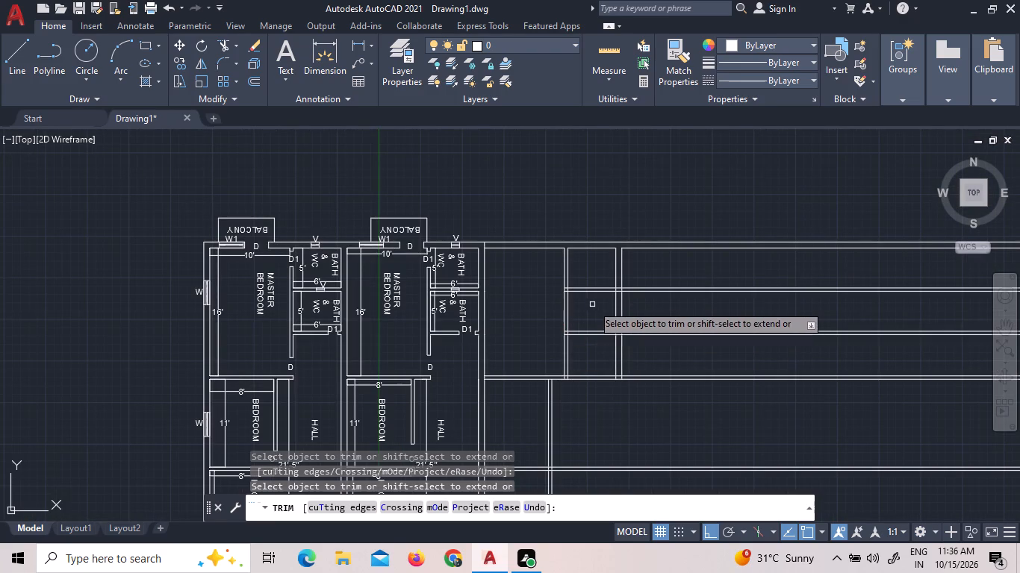
scroll(592, 304, up, 2)
scroll(541, 265, up, 3)
click(523, 267)
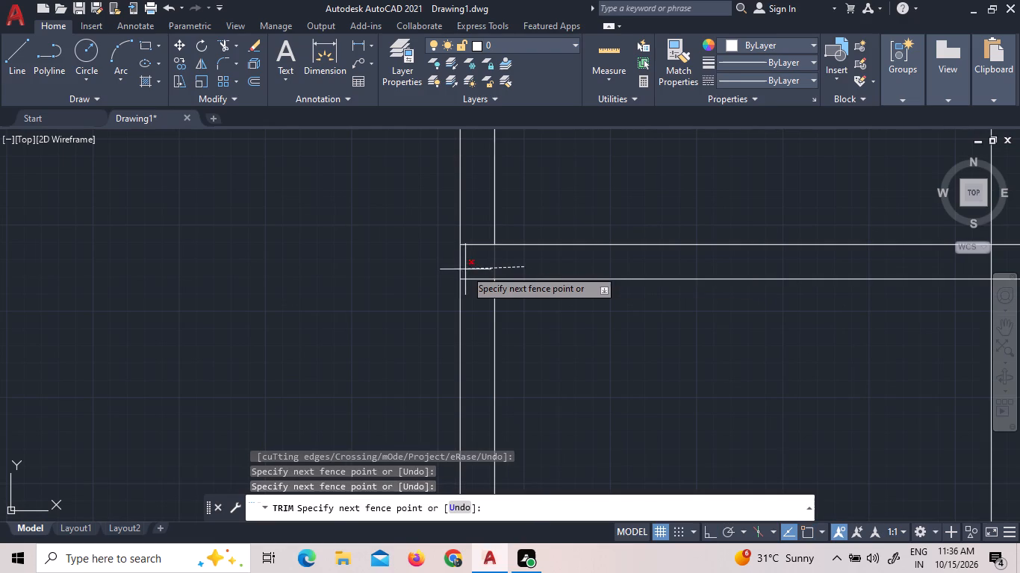
click(470, 283)
drag(470, 280, 471, 260)
click(475, 222)
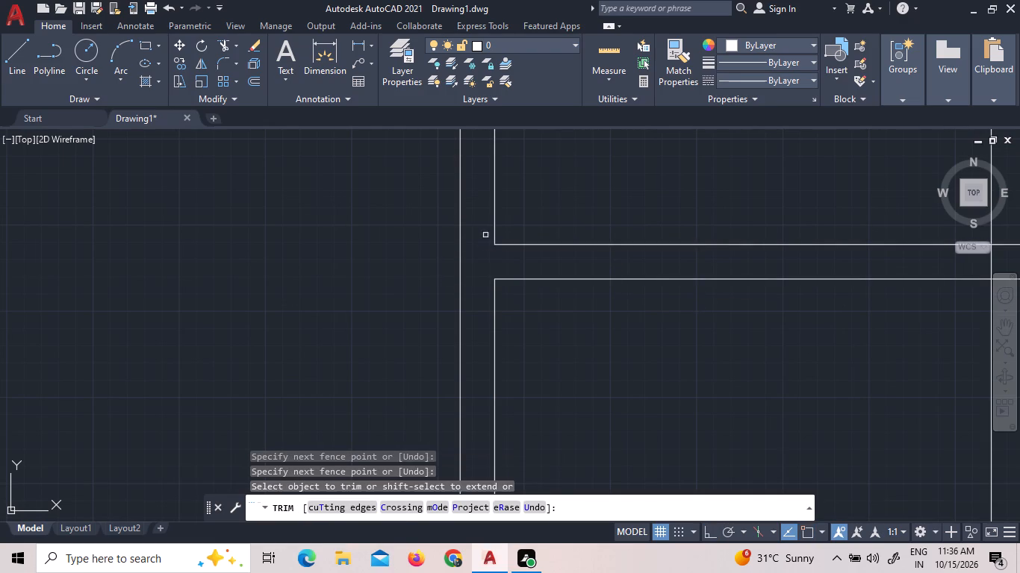
Trim the overlapping lines where the partition between the third unit's two baths meets the 9" east wall.
scroll(758, 261, down, 5)
scroll(880, 263, up, 2)
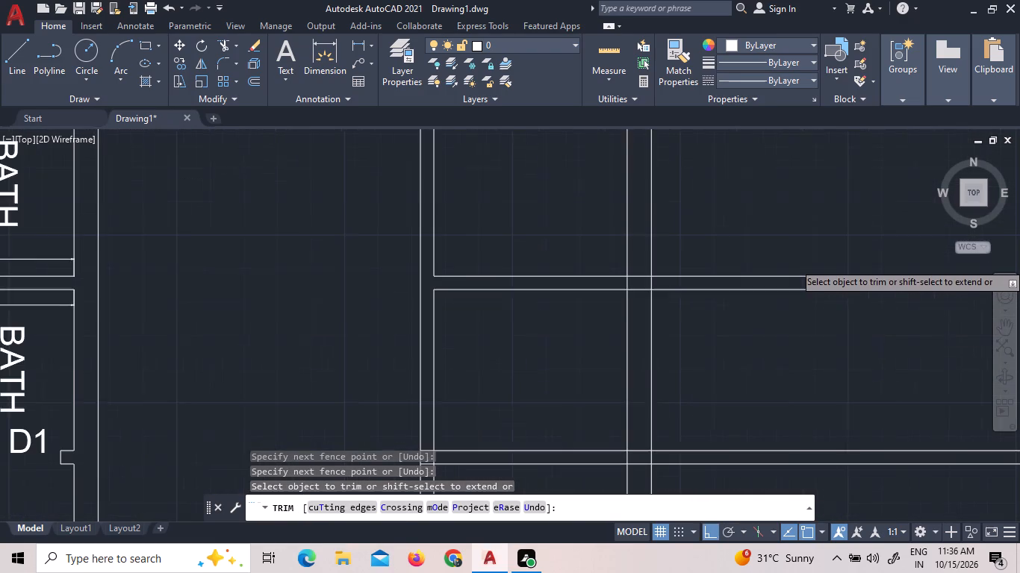
click(626, 281)
double_click(642, 267)
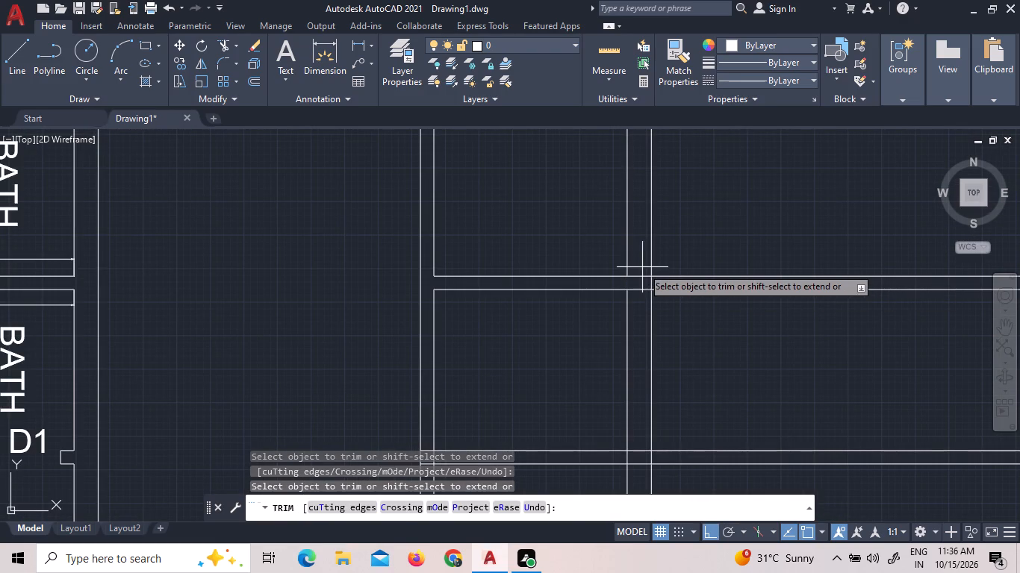
click(645, 314)
click(638, 440)
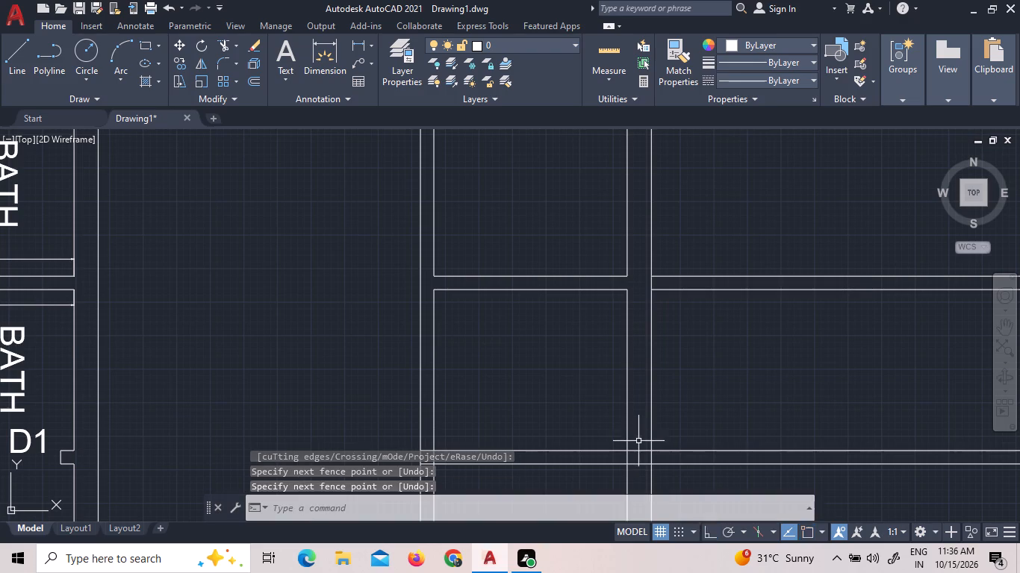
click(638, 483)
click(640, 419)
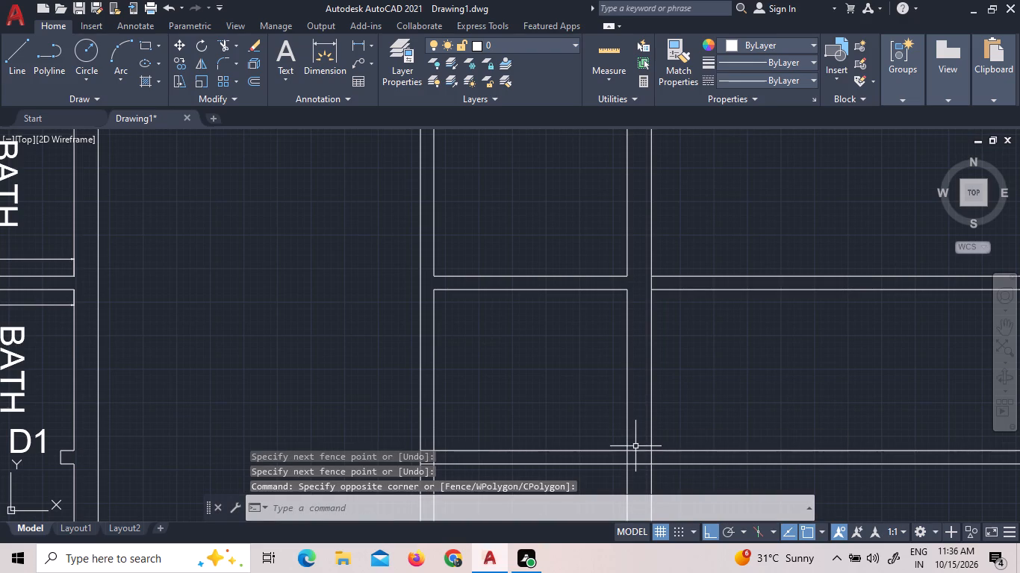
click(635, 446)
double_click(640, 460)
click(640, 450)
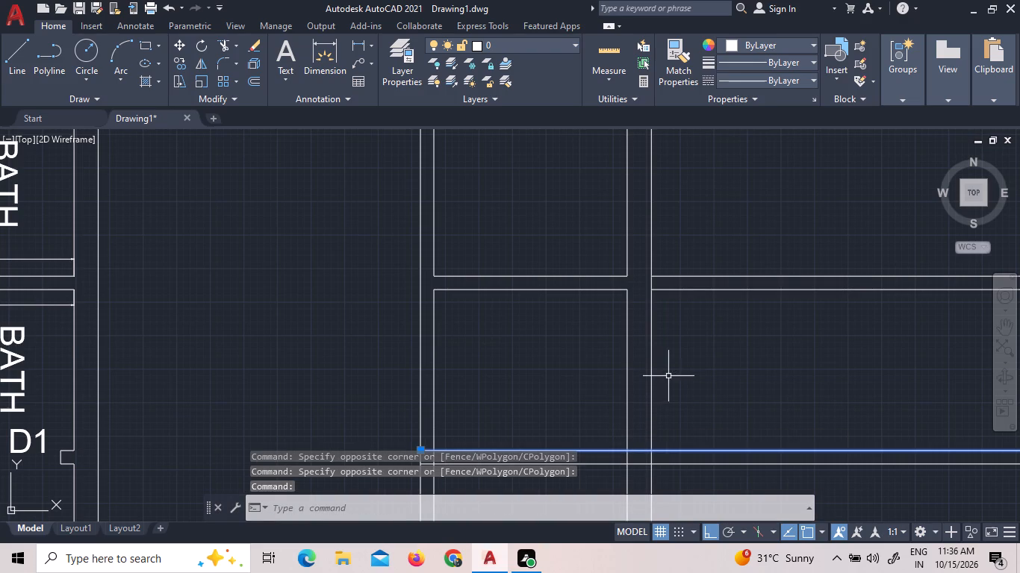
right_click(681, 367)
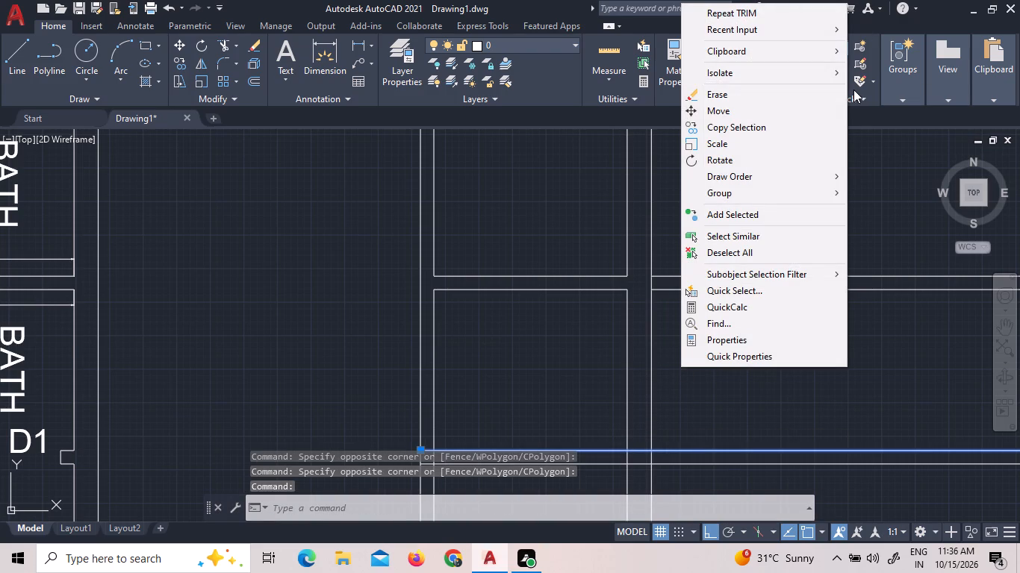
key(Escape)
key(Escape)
Trim the overlapping lines where the third unit's lower bath south wall meets the 5" vertical wall and the 9" east wall.
scroll(830, 227, down, 2)
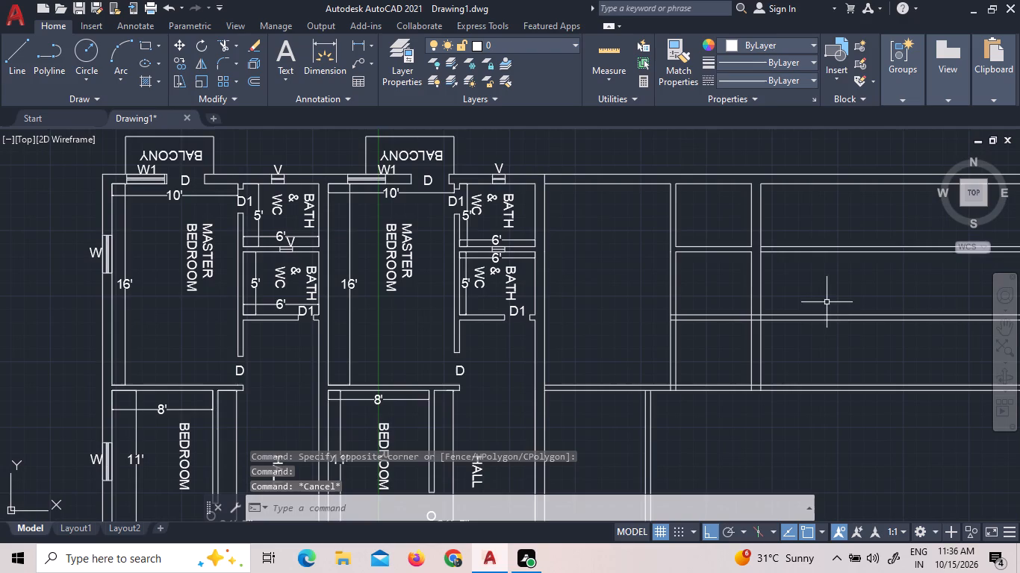
scroll(821, 347, up, 1)
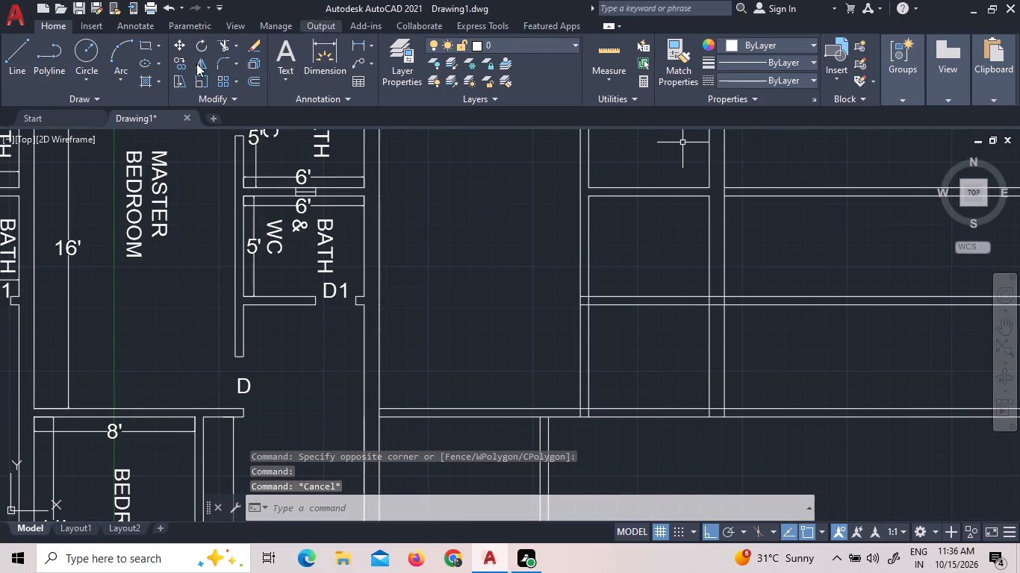
click(231, 42)
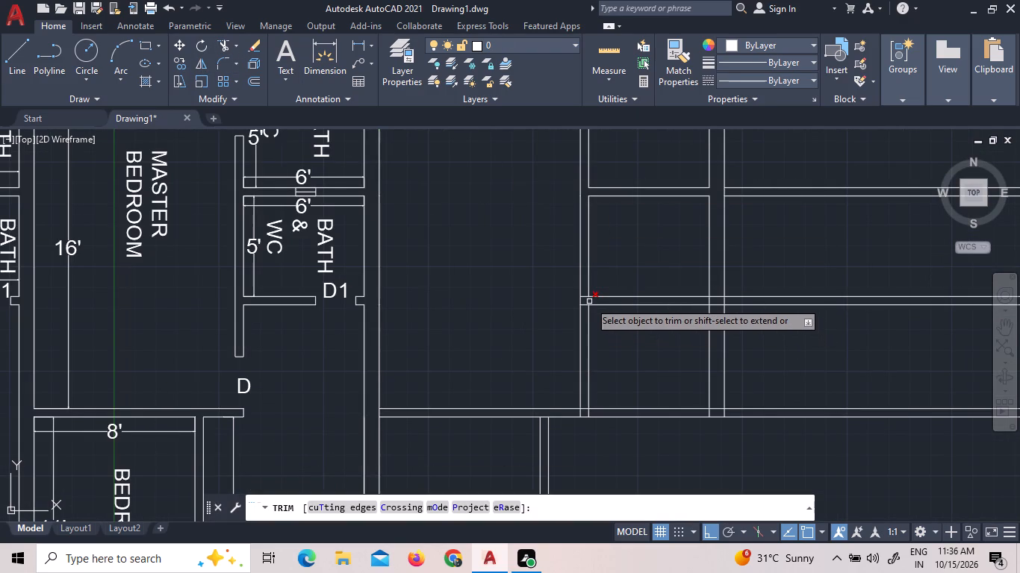
click(589, 301)
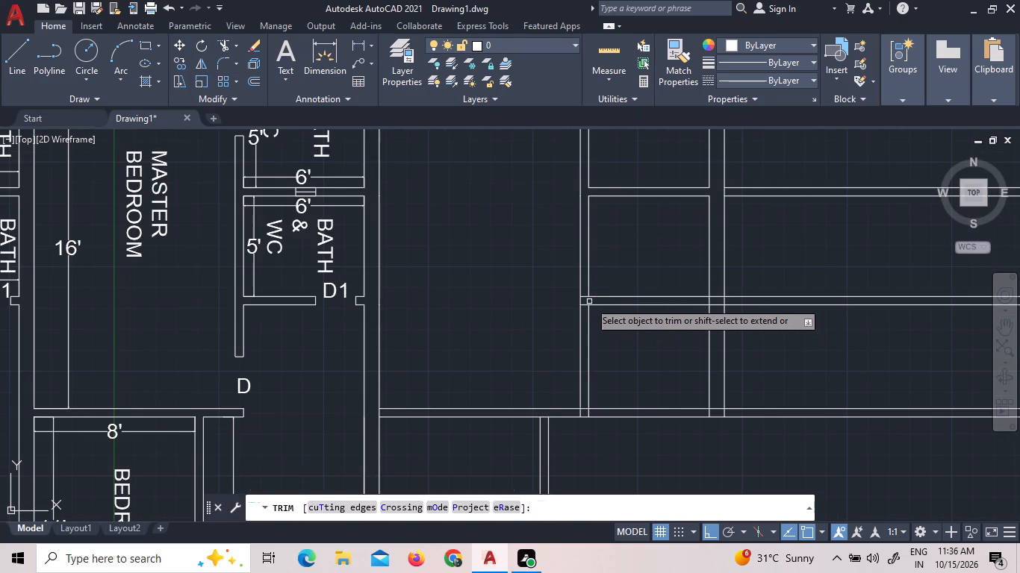
click(586, 295)
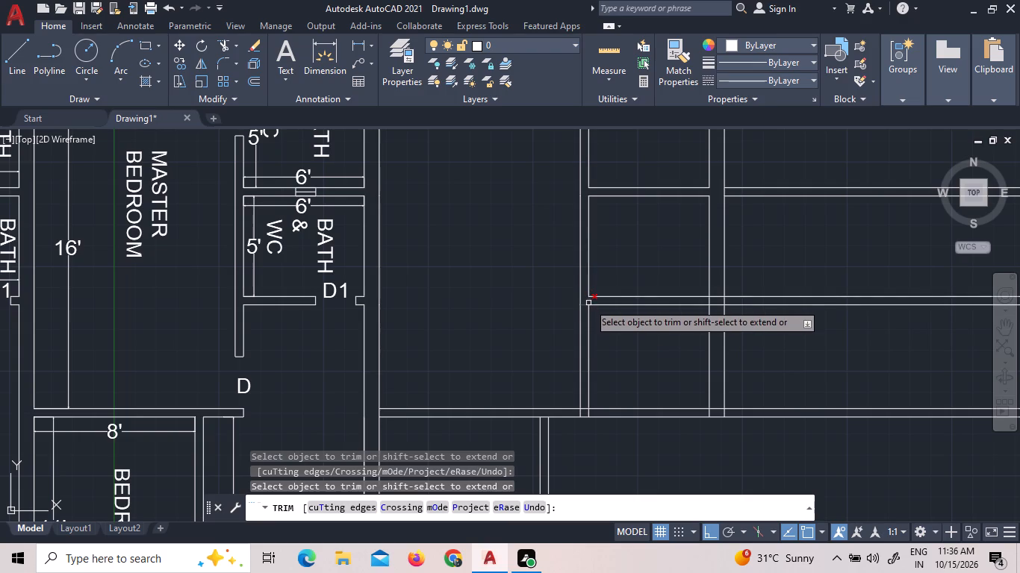
click(586, 304)
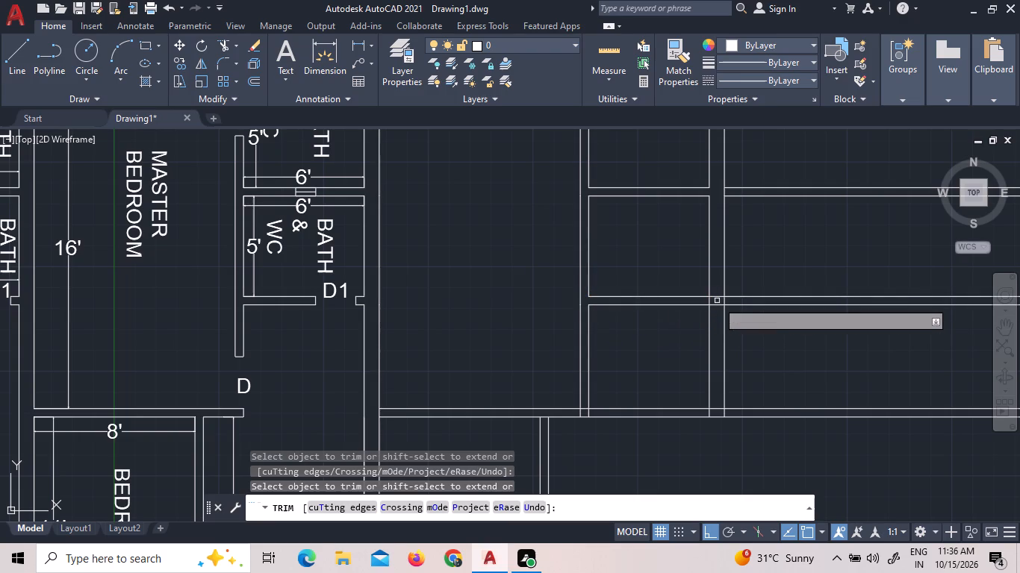
click(710, 298)
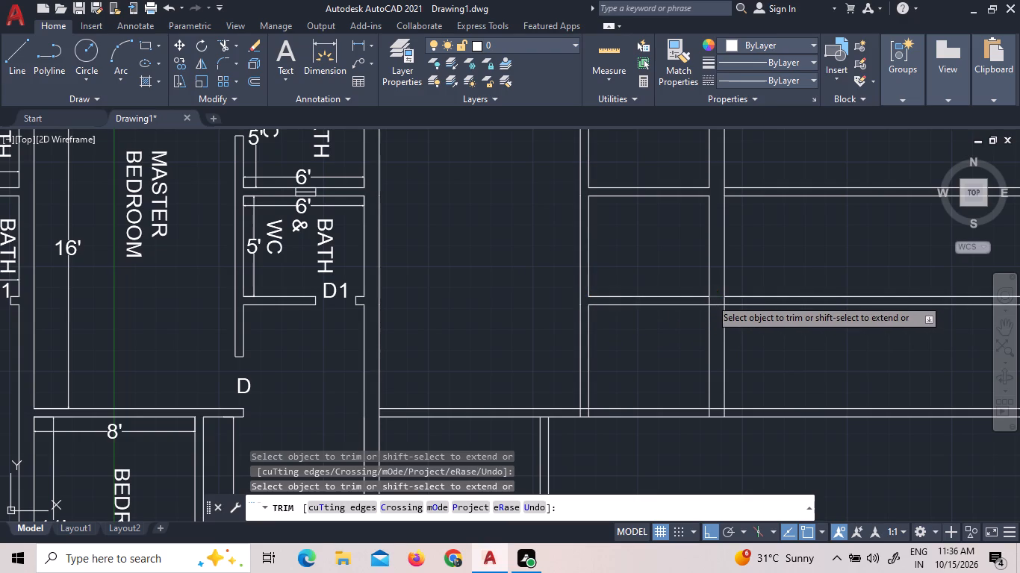
click(708, 301)
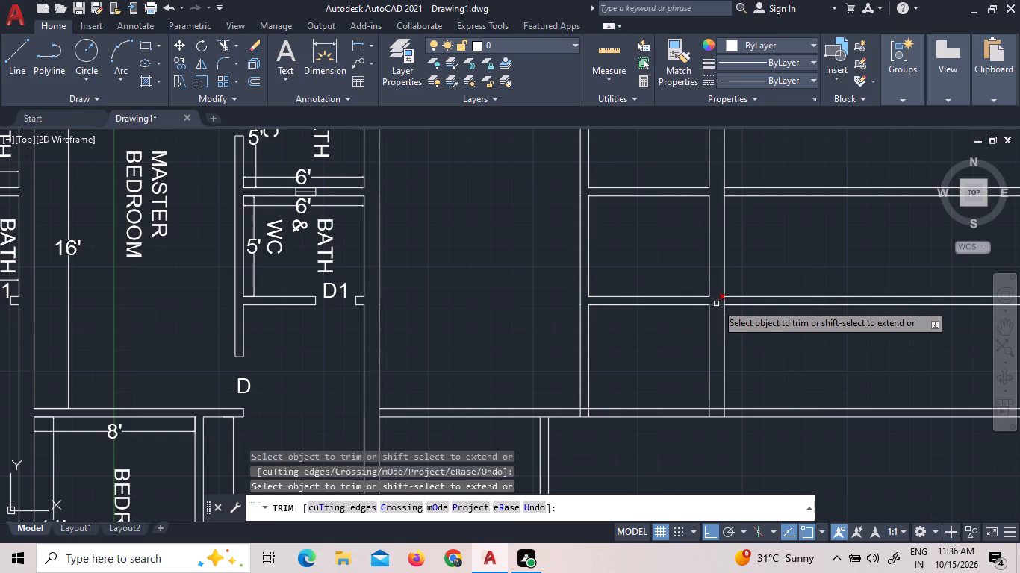
click(716, 304)
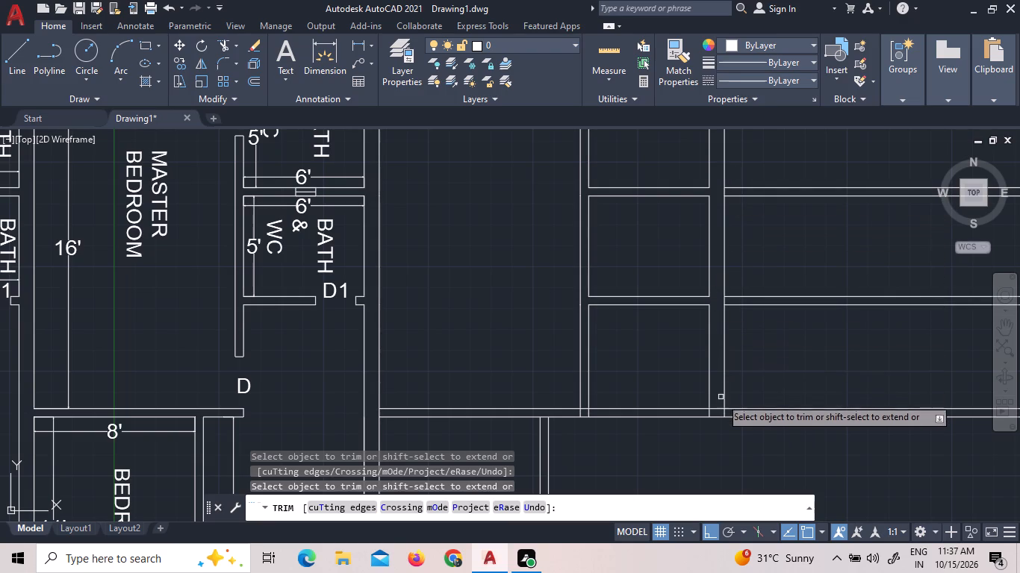
Trim the third unit's 5" and 9" vertical wall ends at the wall below the MASTER BEDROOM, and that wall's upper line between them.
scroll(698, 323, down, 2)
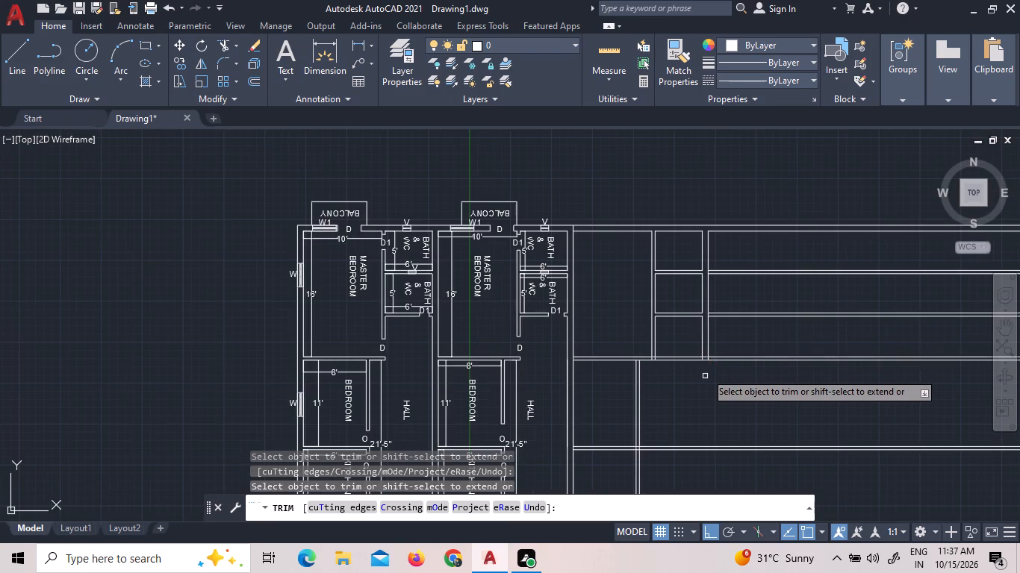
scroll(706, 369, up, 2)
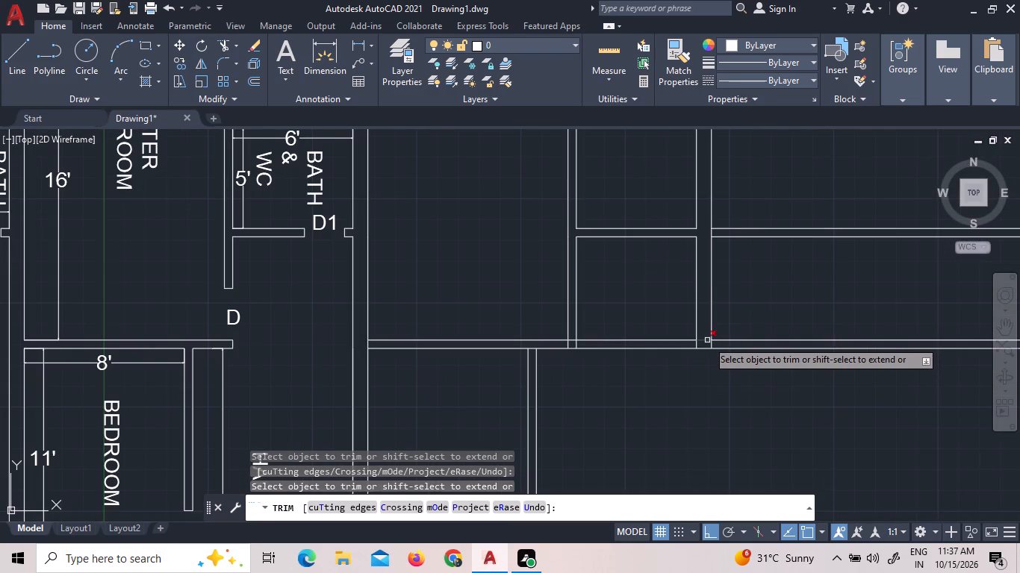
click(713, 345)
click(707, 339)
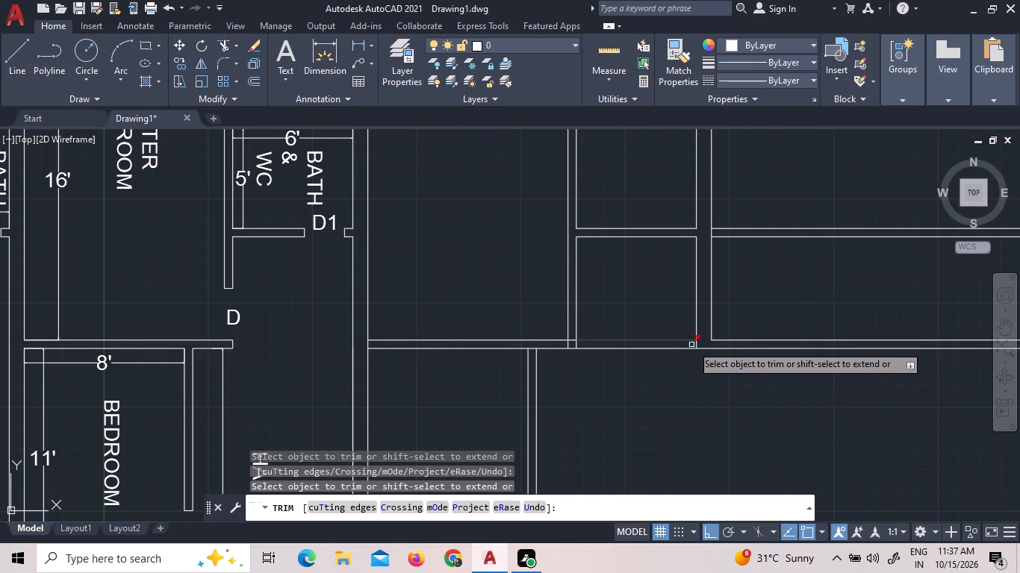
click(697, 345)
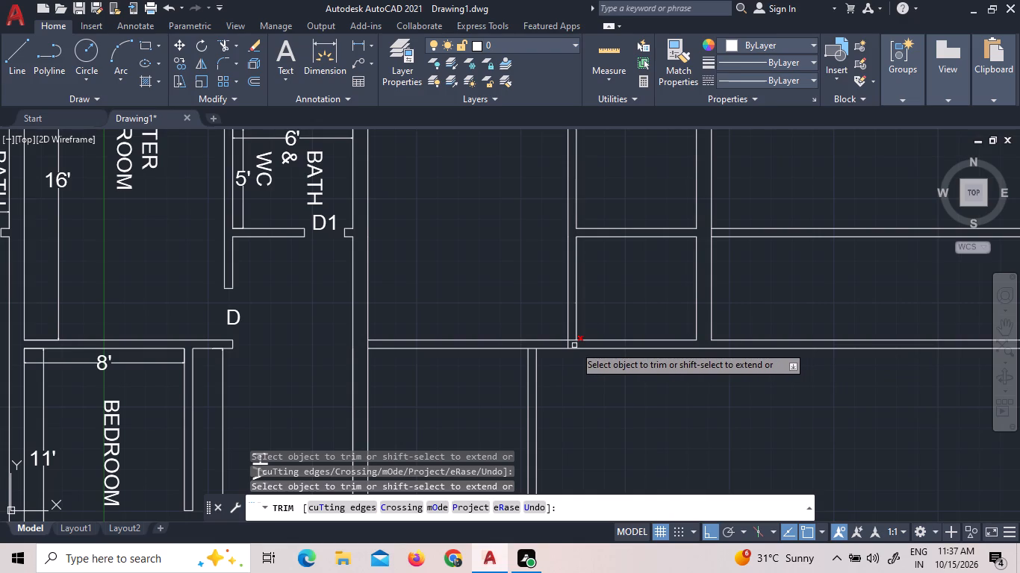
click(568, 344)
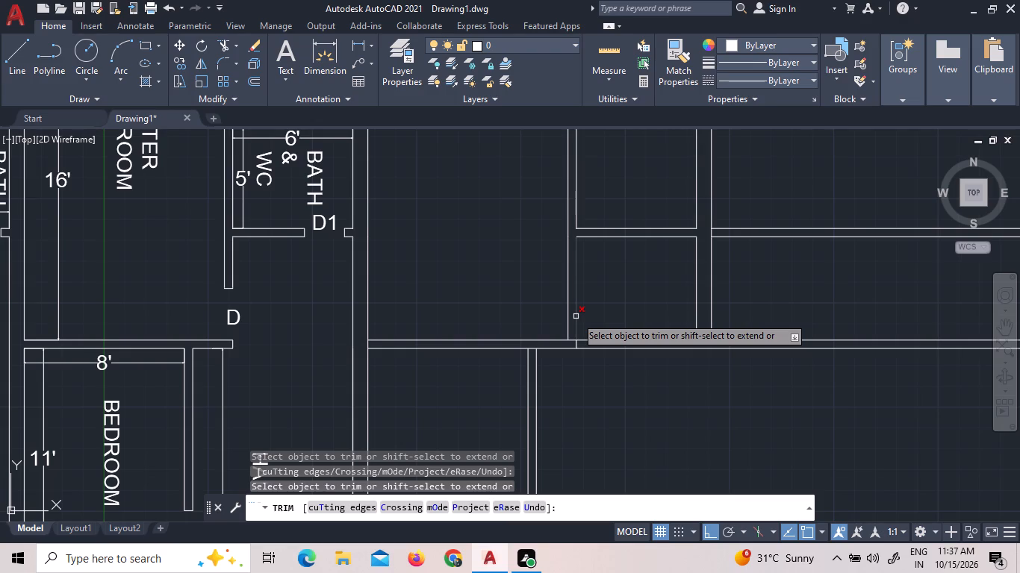
scroll(615, 273, down, 1)
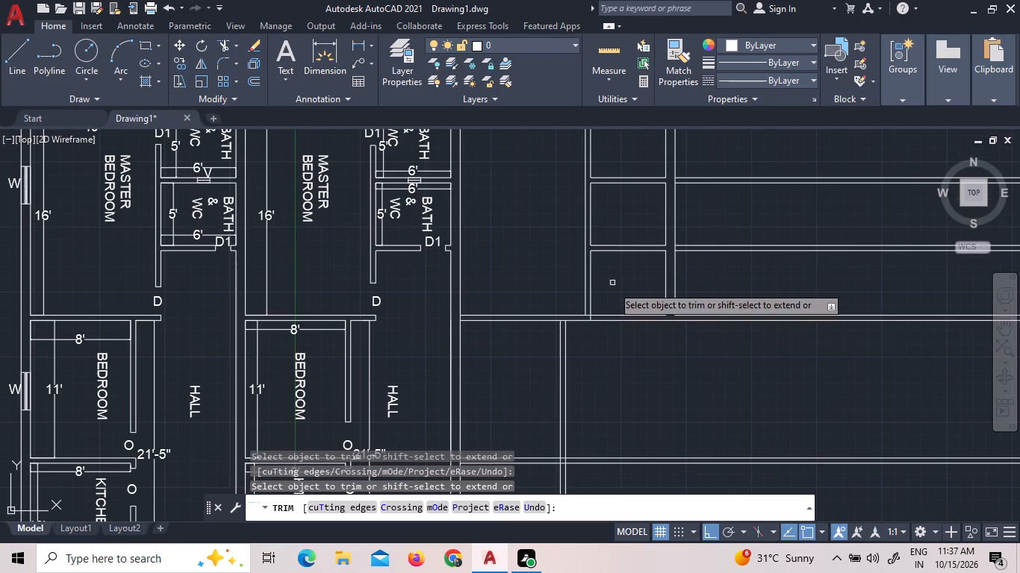
click(623, 313)
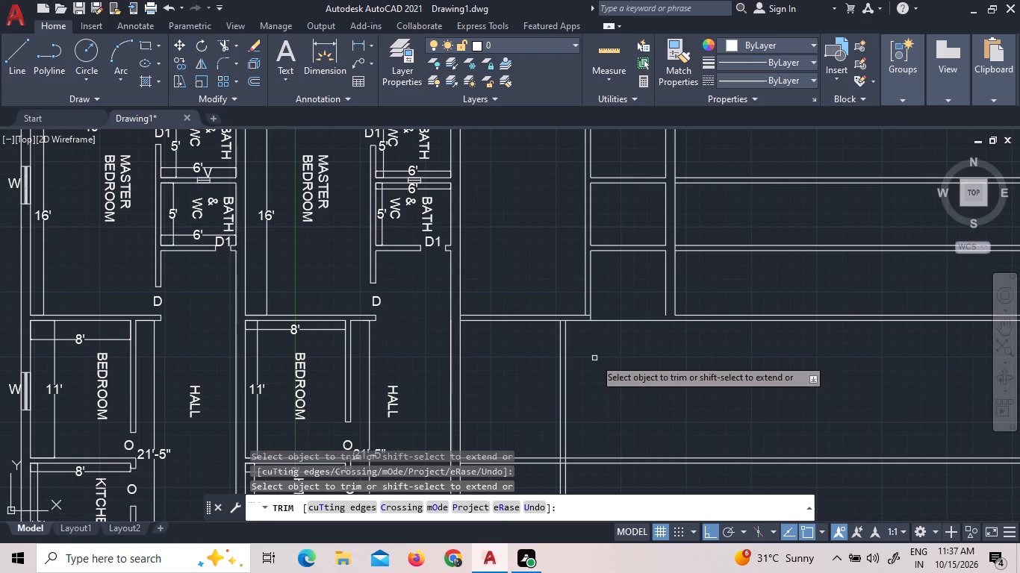
Trim the line crossing the top of the third unit's bedroom east wall, where it meets the wall below the MASTER BEDROOM.
scroll(569, 325, up, 2)
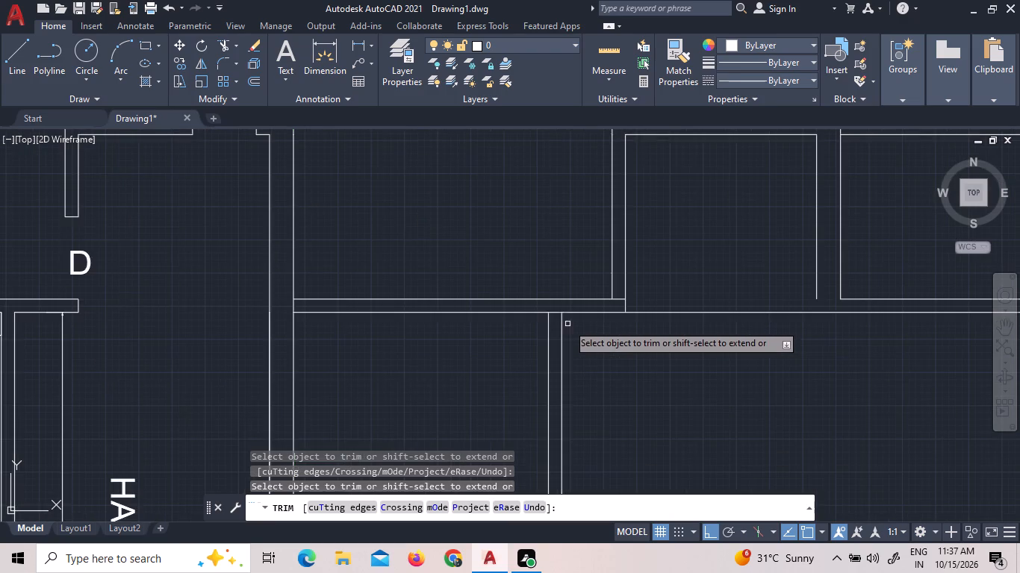
scroll(562, 313, up, 2)
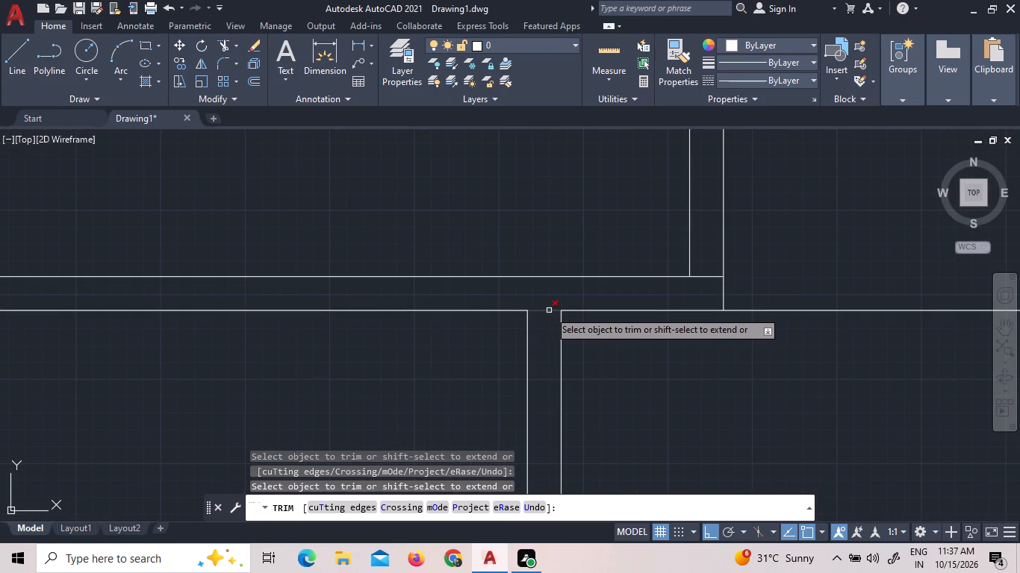
click(549, 310)
Trim the overlapping lines where the third unit's bedroom-kitchen partition crosses the vertical wall beside the hall.
scroll(556, 190, down, 3)
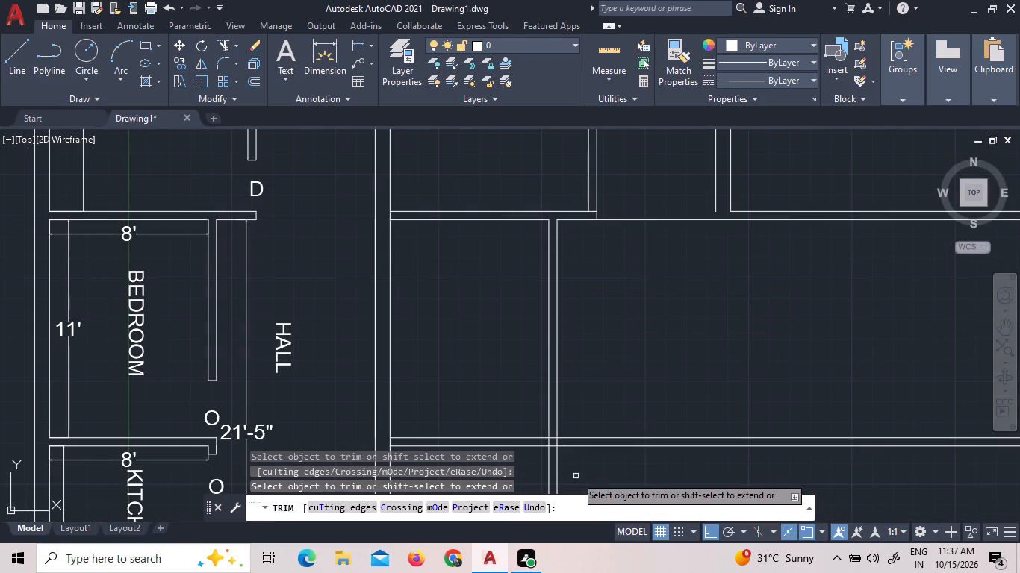
scroll(574, 353, down, 1)
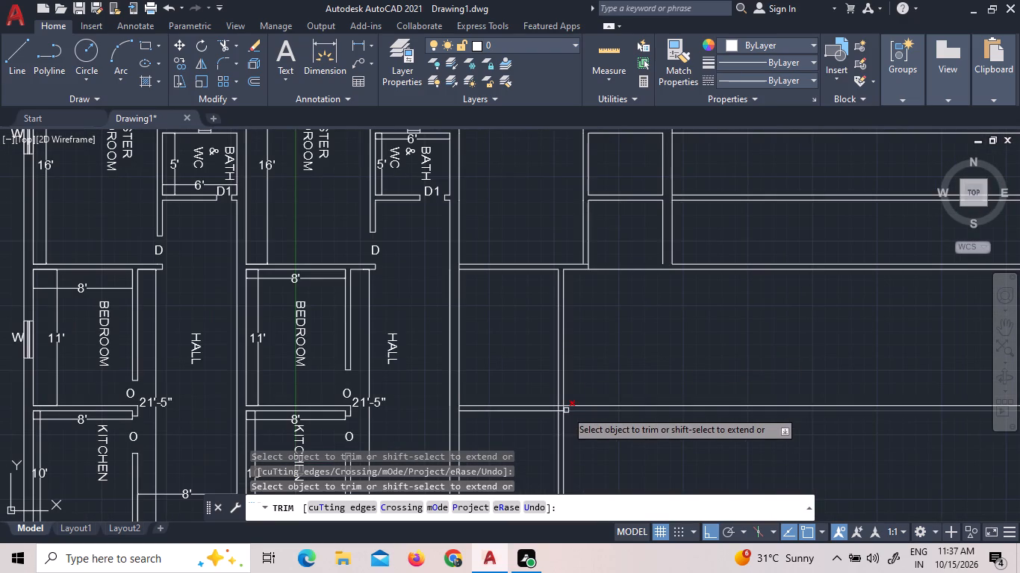
scroll(564, 416, up, 4)
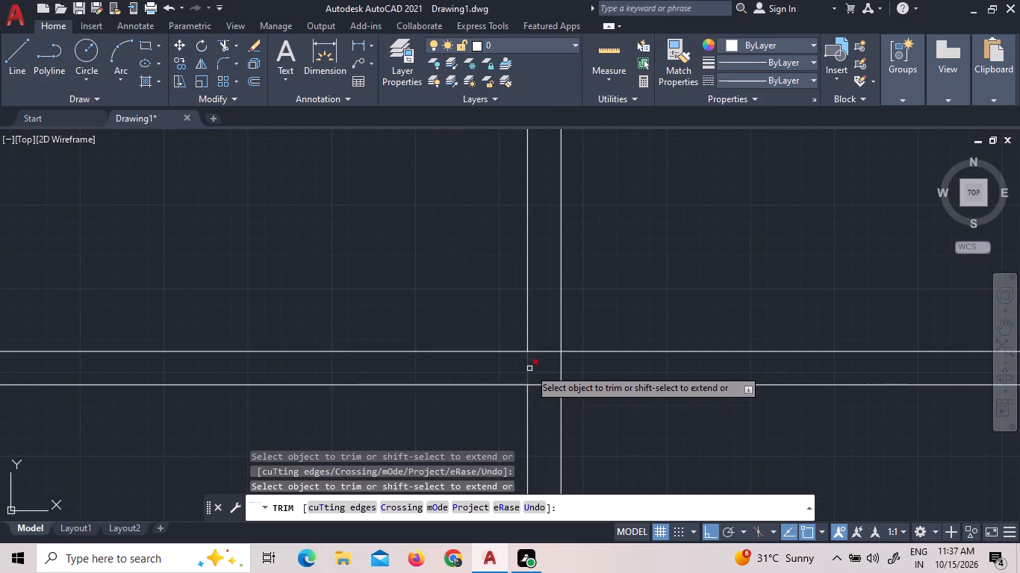
click(523, 366)
drag(544, 389, 545, 382)
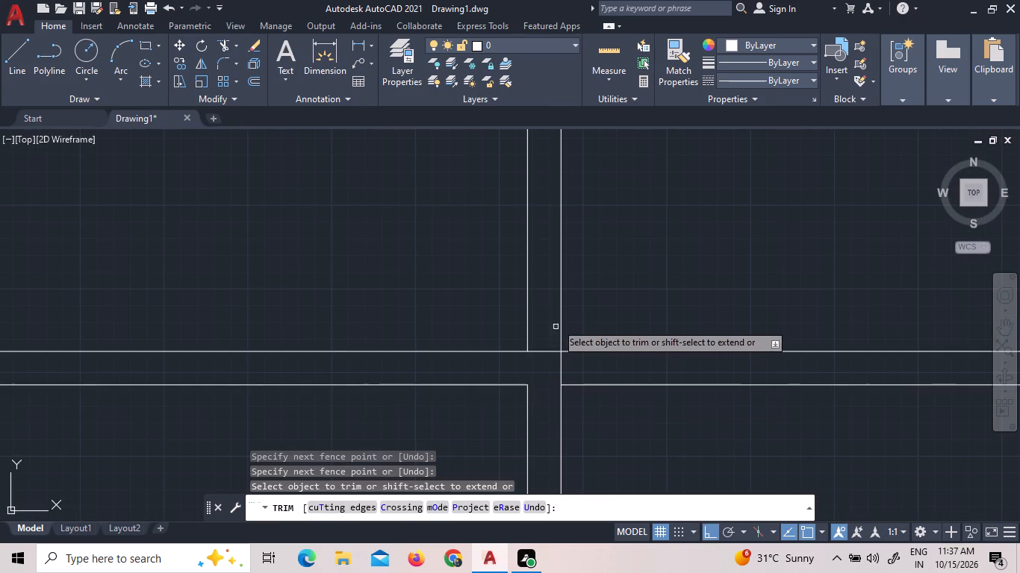
click(557, 318)
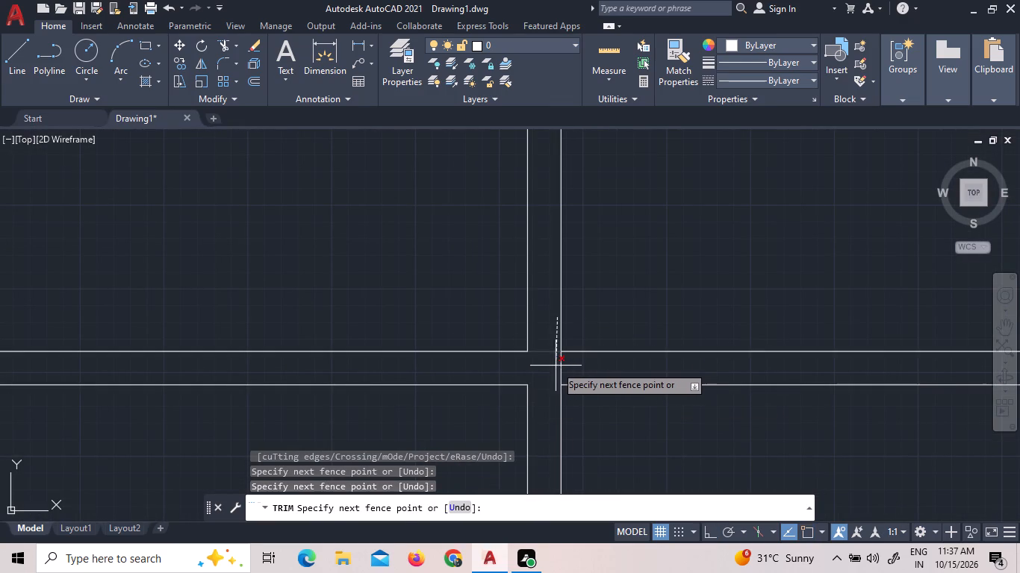
click(553, 366)
click(565, 368)
click(554, 366)
scroll(554, 366, down, 3)
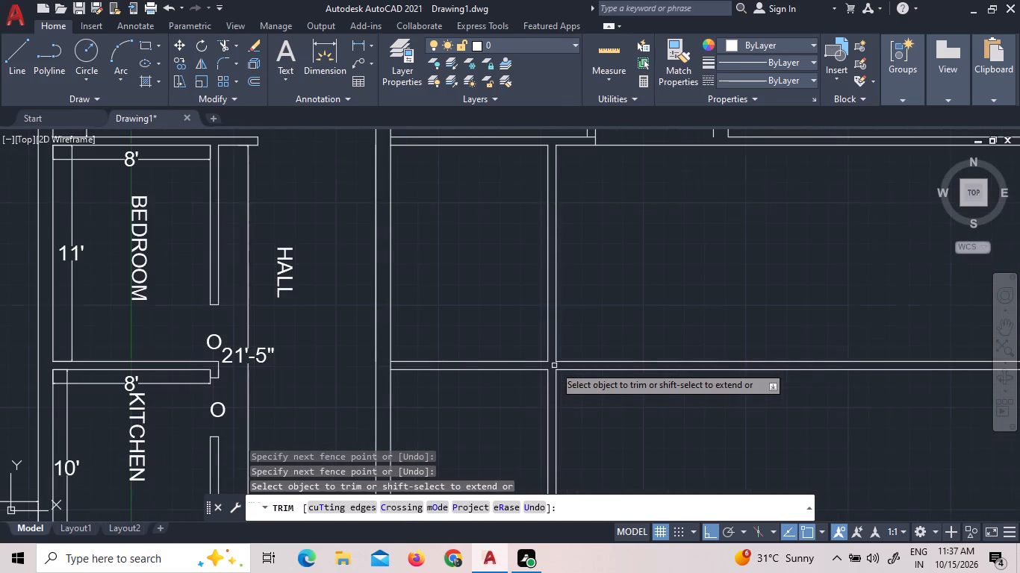
Trim away both bedroom-kitchen partition lines extending east of the third unit's bedroom and kitchen wall.
scroll(661, 304, down, 2)
click(644, 330)
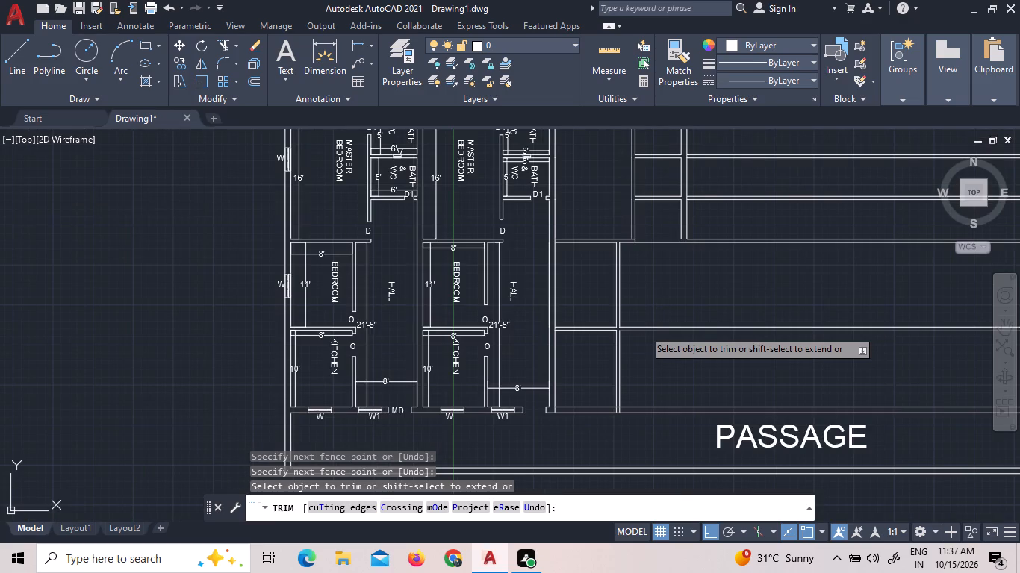
click(644, 328)
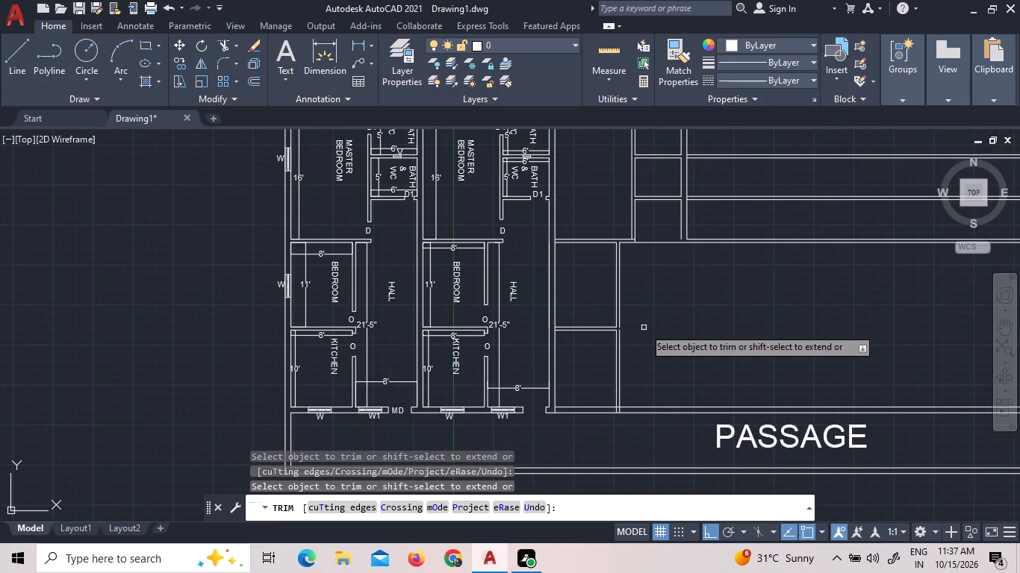
Trim the overlapping lines where the third unit's kitchen east wall meets the wall along the PASSAGE.
scroll(665, 325, down, 4)
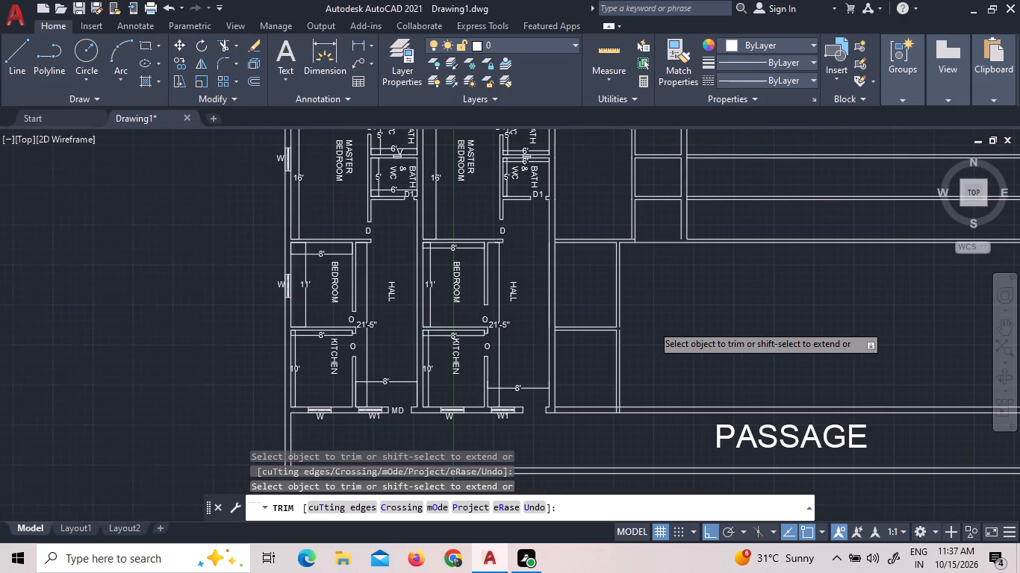
scroll(939, 316, up, 2)
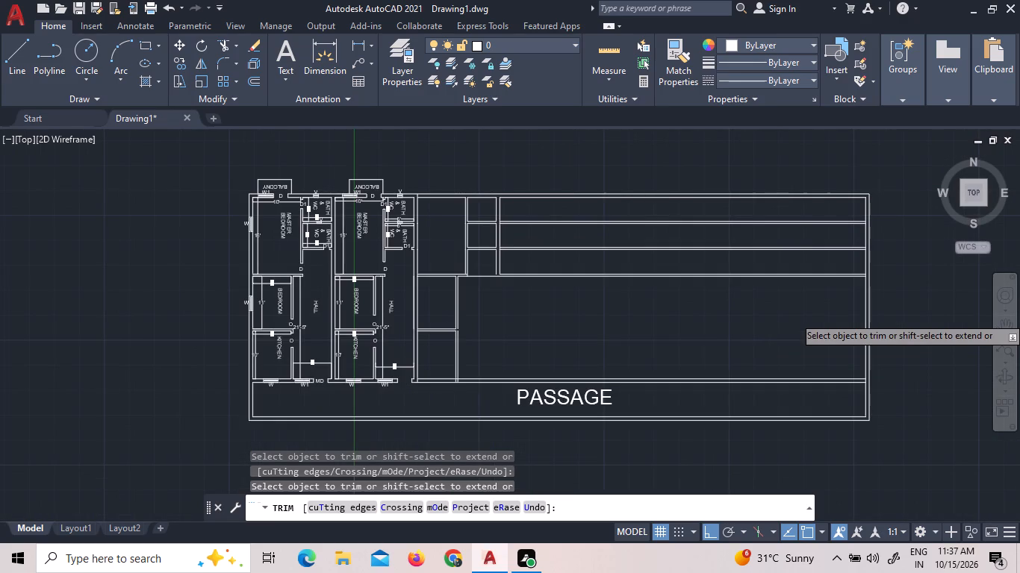
scroll(122, 428, up, 3)
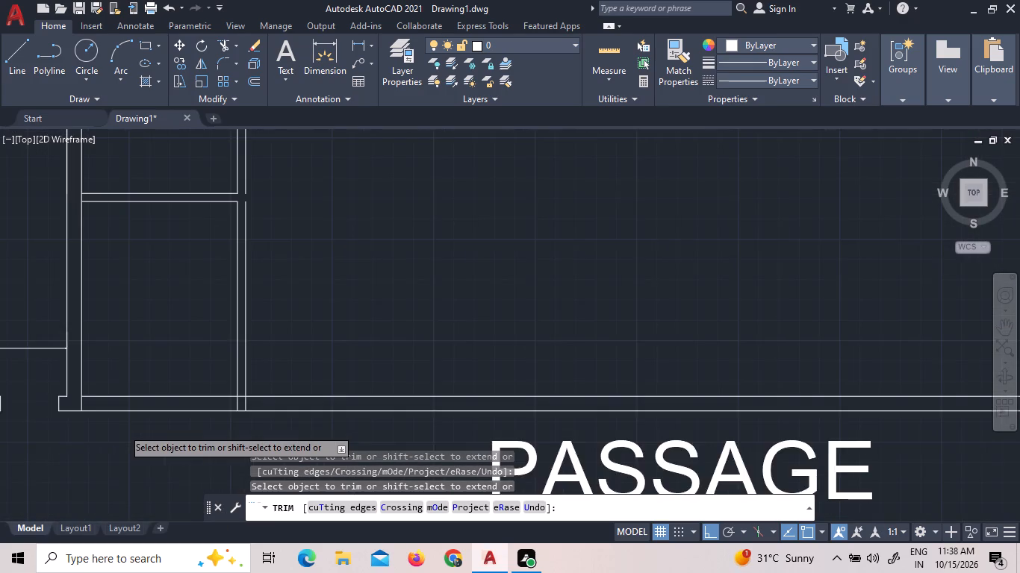
click(56, 386)
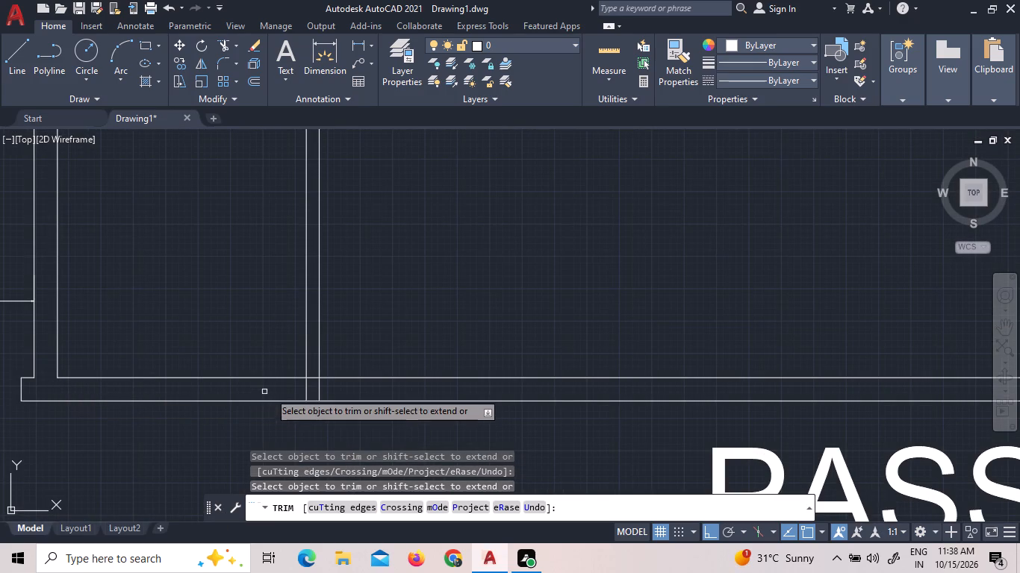
click(304, 396)
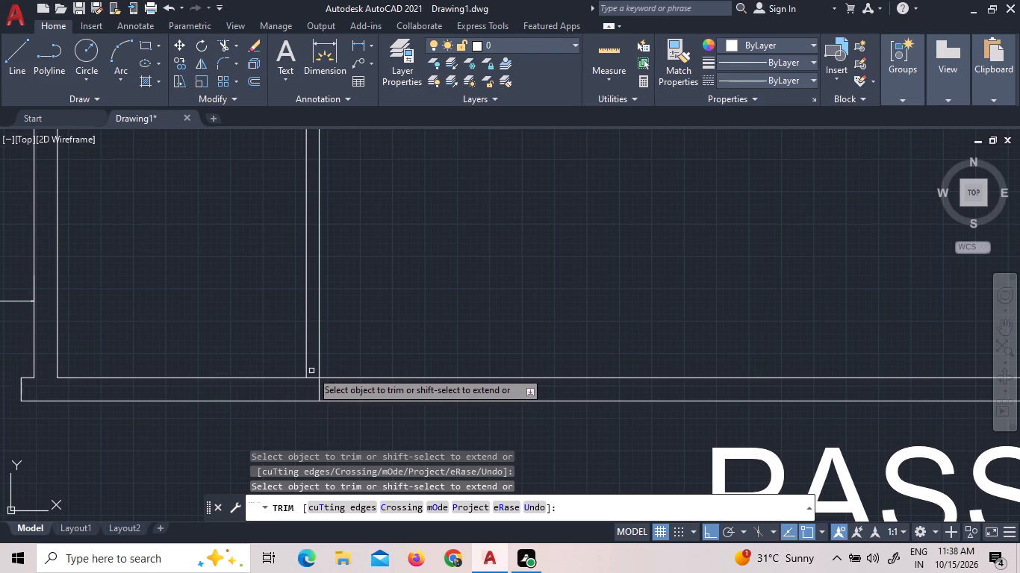
click(311, 377)
click(320, 388)
scroll(357, 266, down, 2)
scroll(231, 190, up, 3)
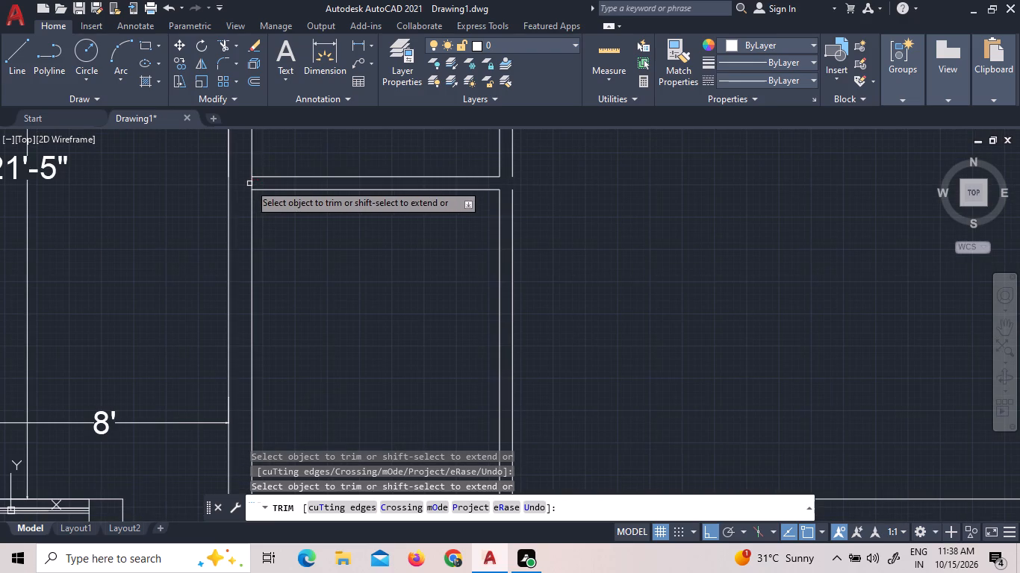
Trim the third unit's west wall line where it crosses the bedroom-kitchen partition and the wall below the master bedroom space.
click(249, 184)
scroll(322, 337, down, 3)
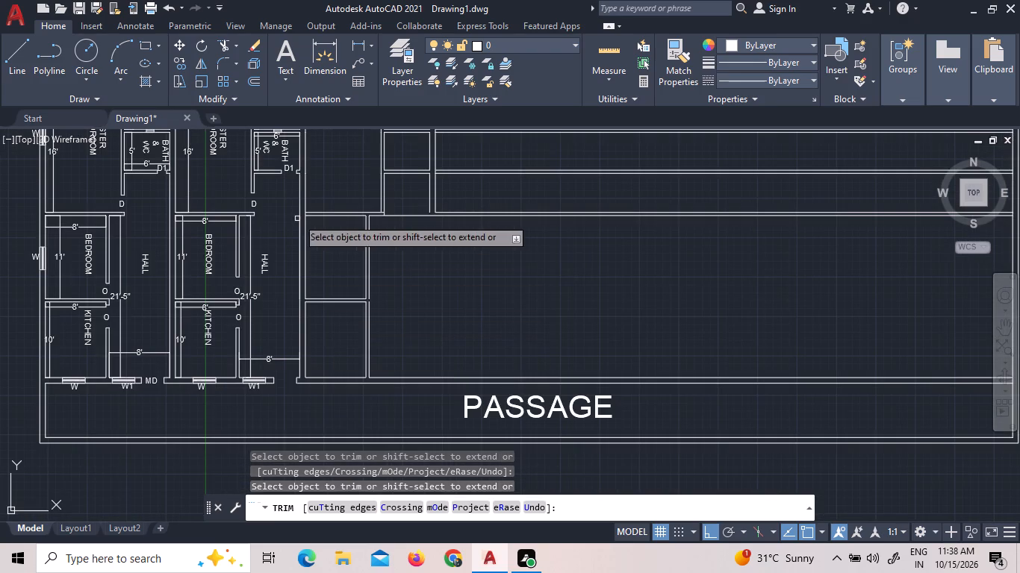
scroll(305, 205, up, 5)
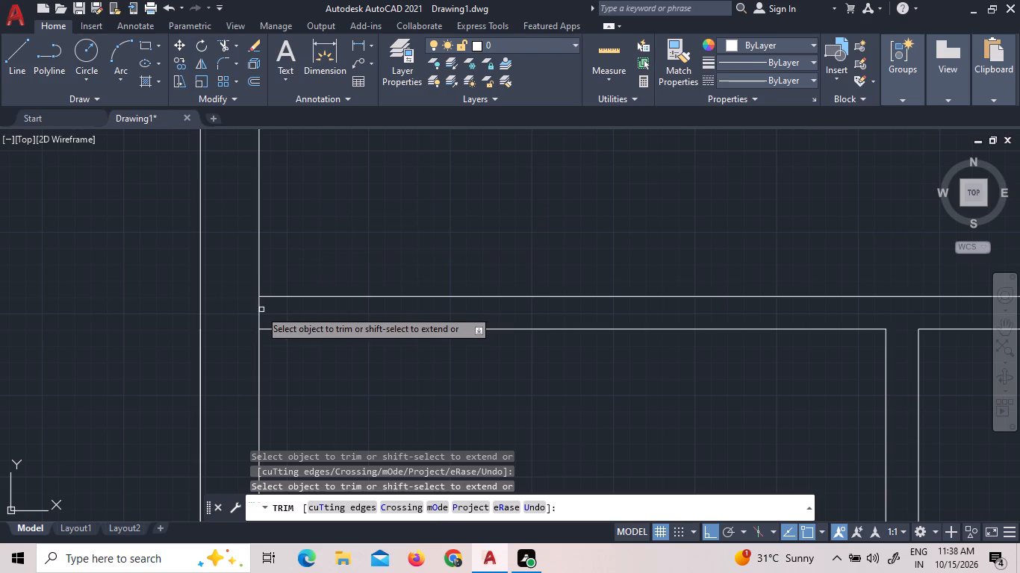
click(258, 309)
Trim the third unit's west wall line where it crosses the outer wall at the top of the master bedroom space.
scroll(343, 304, down, 5)
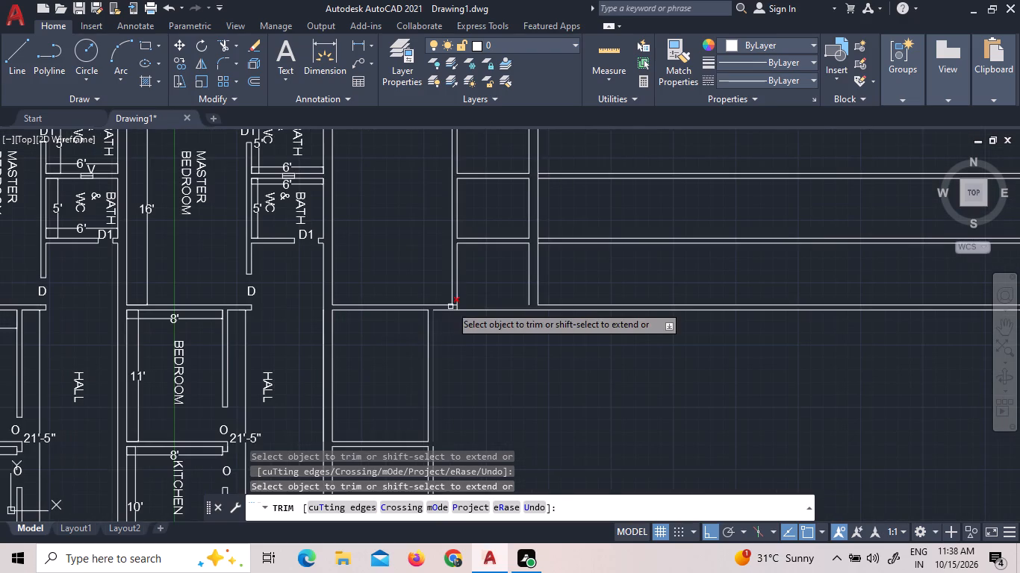
scroll(453, 297, up, 3)
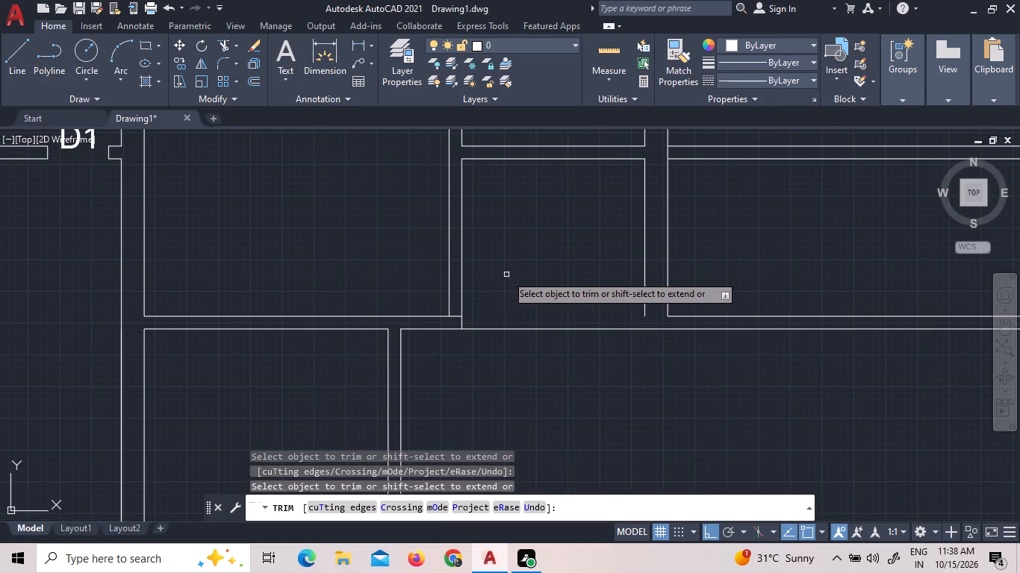
scroll(509, 277, down, 3)
scroll(547, 185, up, 1)
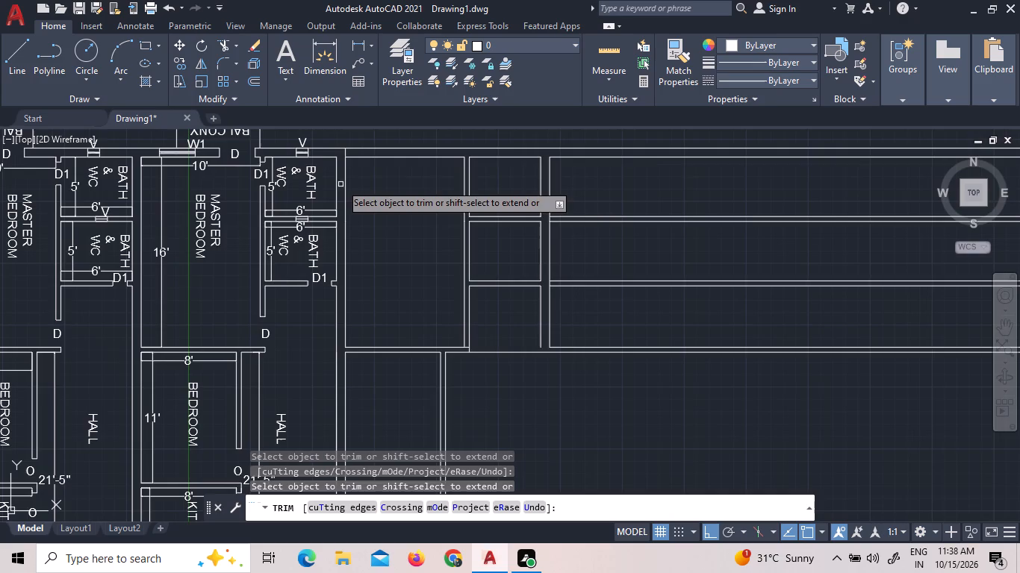
scroll(346, 151, up, 2)
click(346, 151)
scroll(399, 295, down, 2)
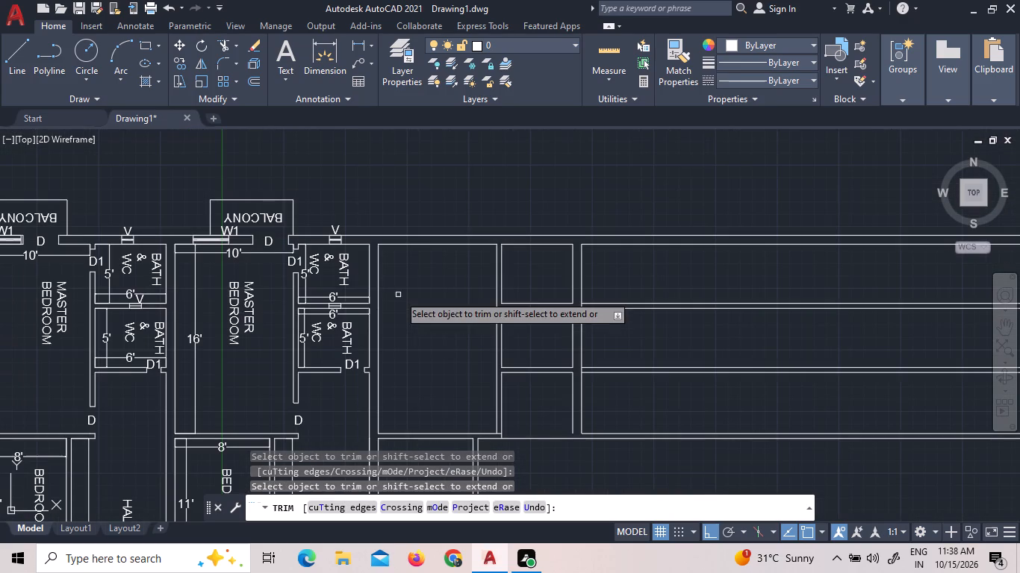
scroll(220, 295, down, 1)
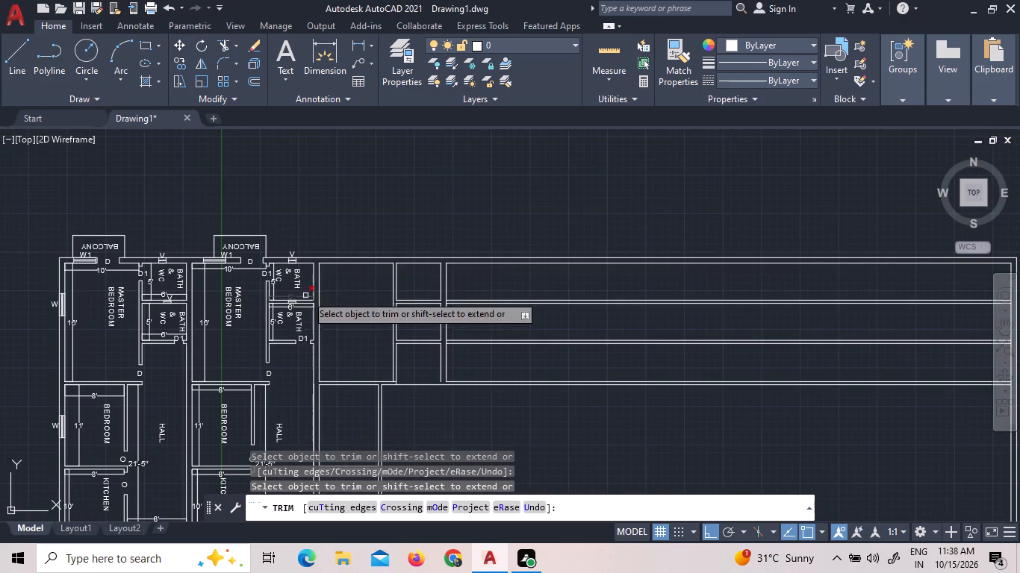
scroll(368, 298, up, 2)
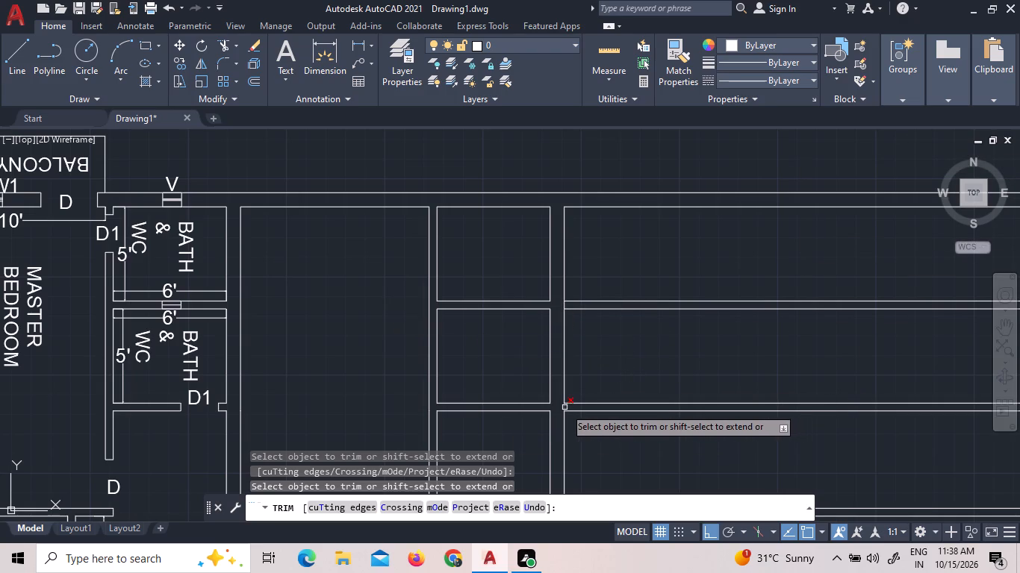
scroll(601, 300, down, 2)
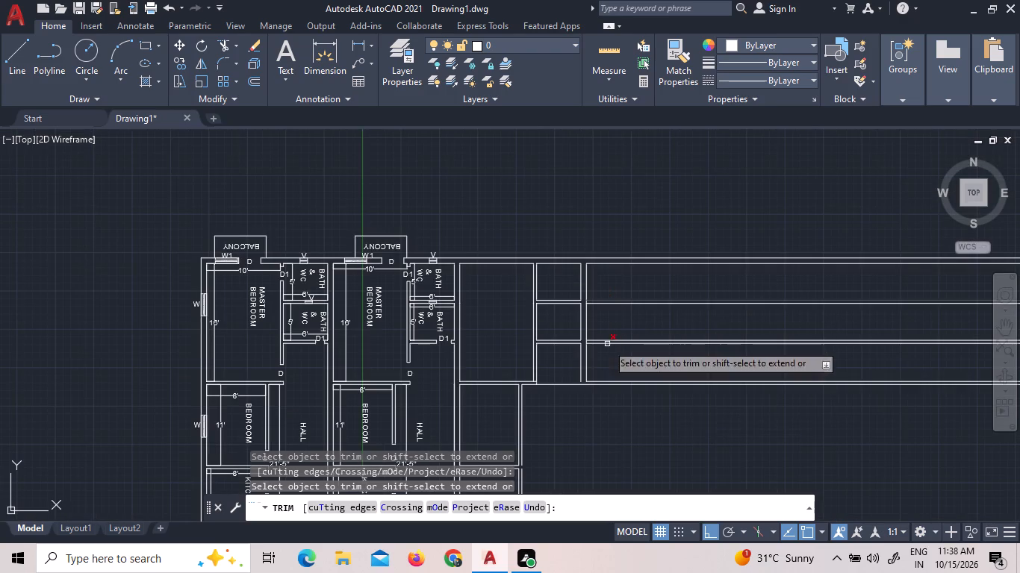
scroll(596, 392, up, 2)
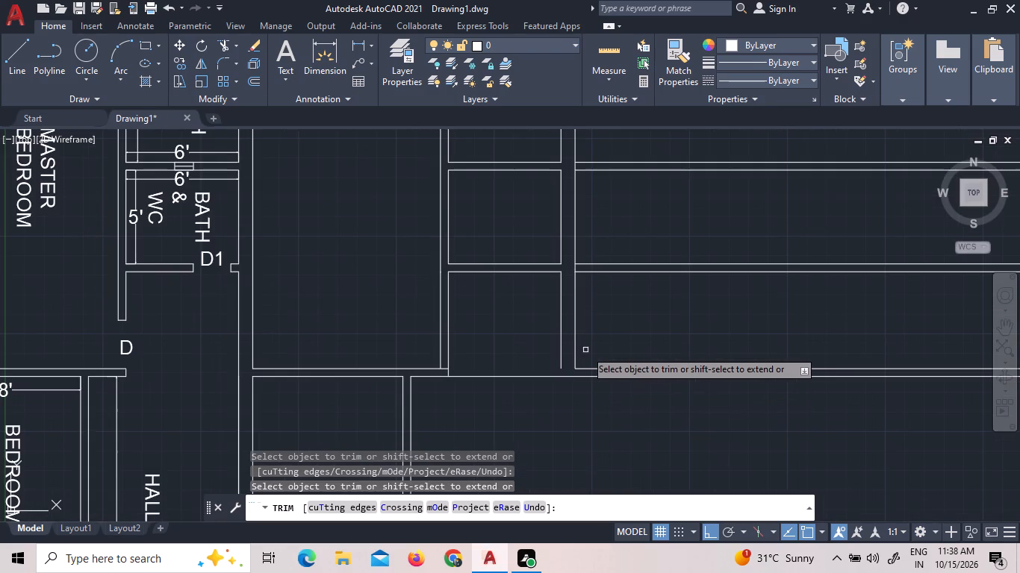
key(Escape)
key(Escape)
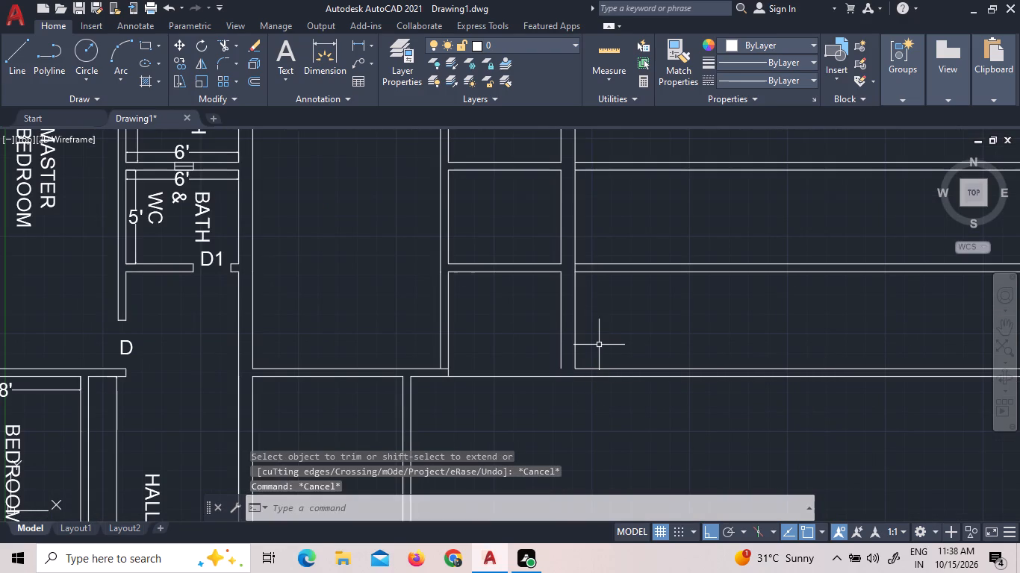
Extend the third unit's hall-side east wall line below the baths down to the lower line of the horizontal wall.
text(EX)
key(space)
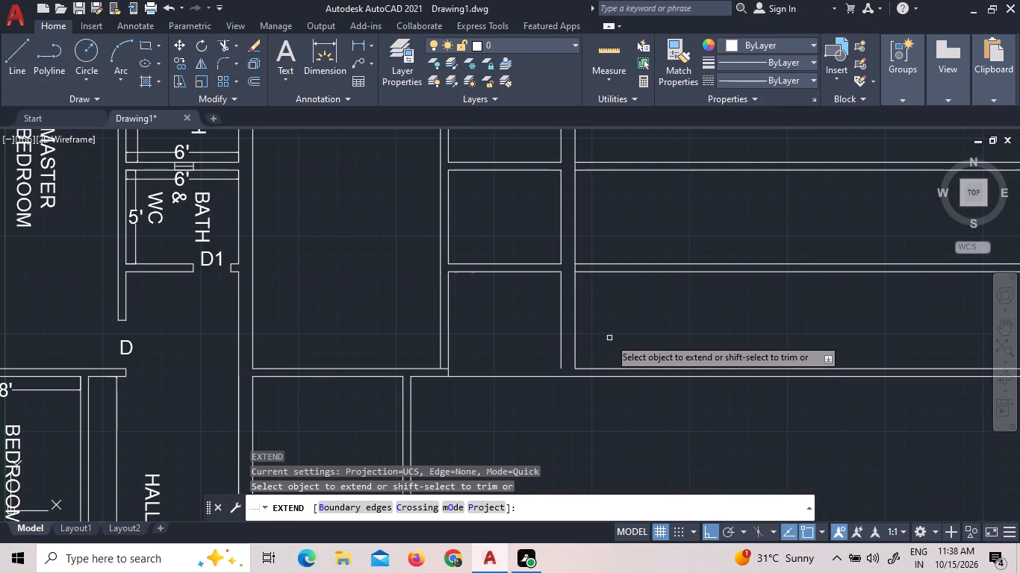
click(609, 338)
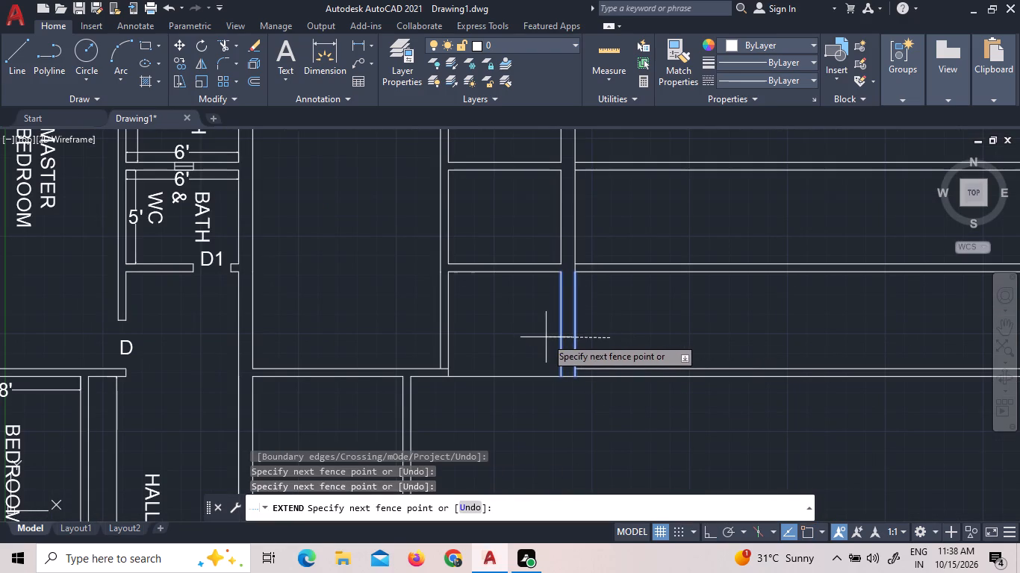
click(546, 337)
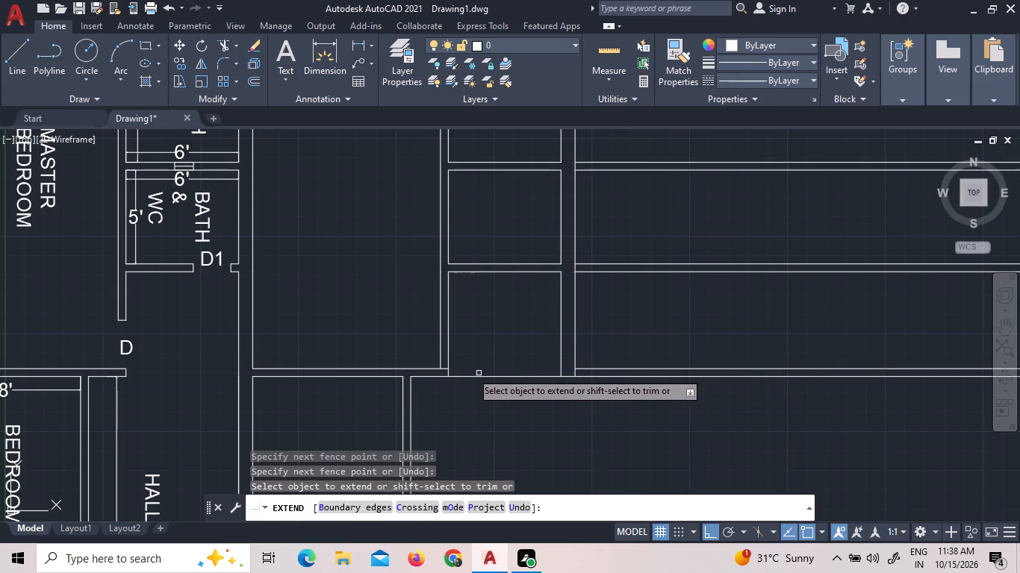
click(449, 334)
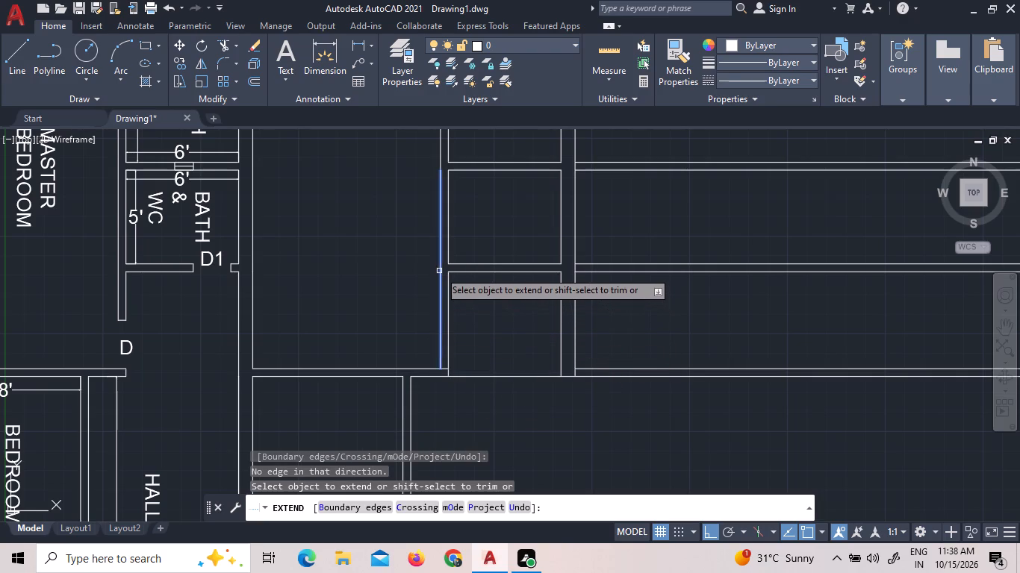
Extend the third unit's kitchen east wall line across the end of the bedroom-kitchen partition.
scroll(497, 294, down, 2)
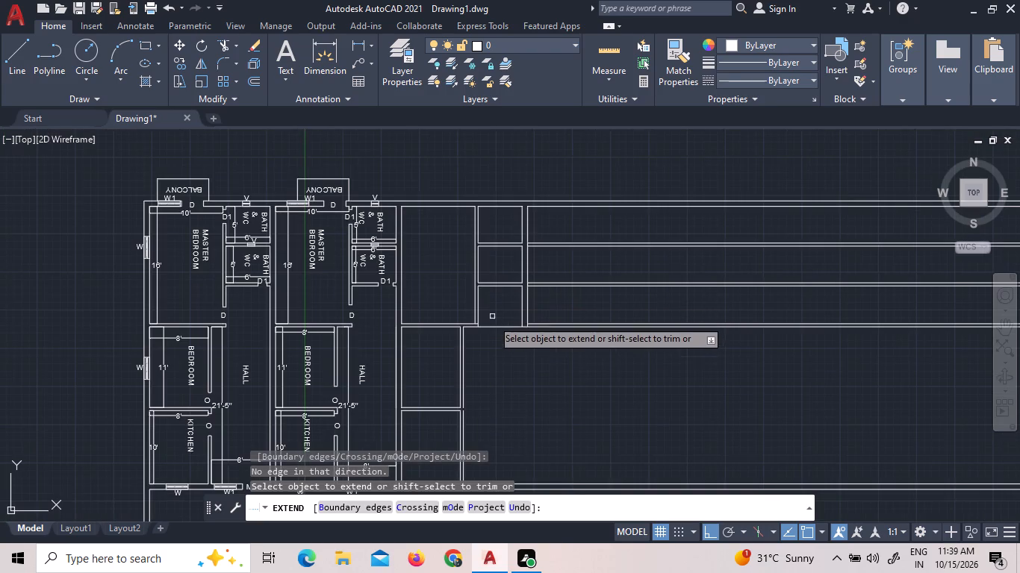
click(464, 426)
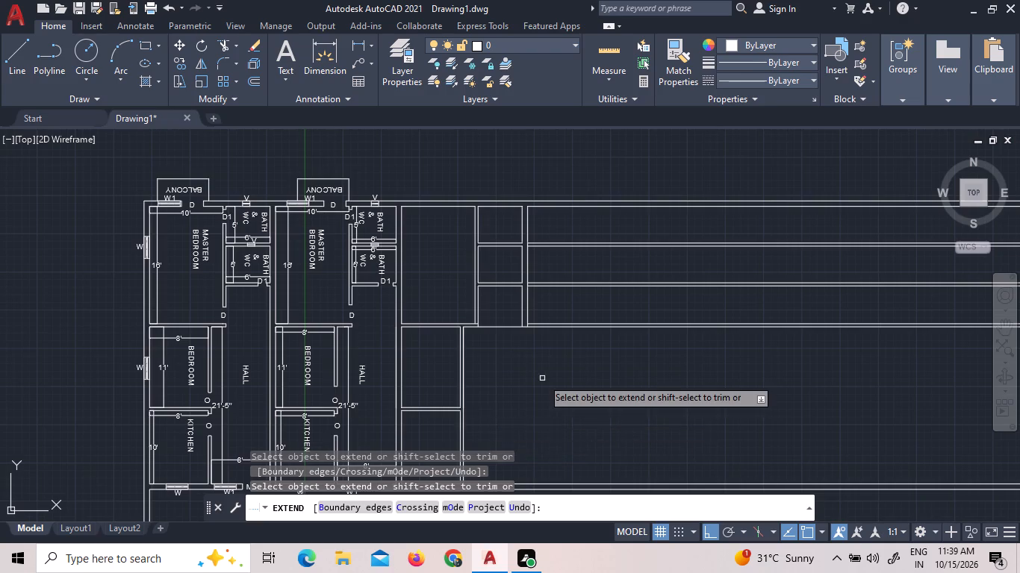
scroll(542, 378, down, 3)
scroll(514, 431, up, 6)
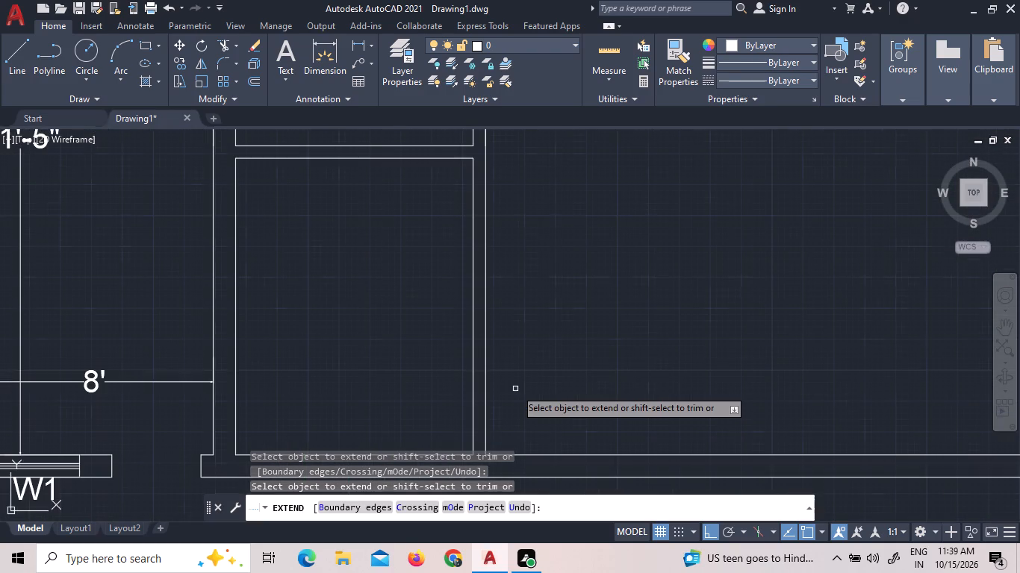
scroll(515, 389, down, 3)
scroll(572, 316, down, 3)
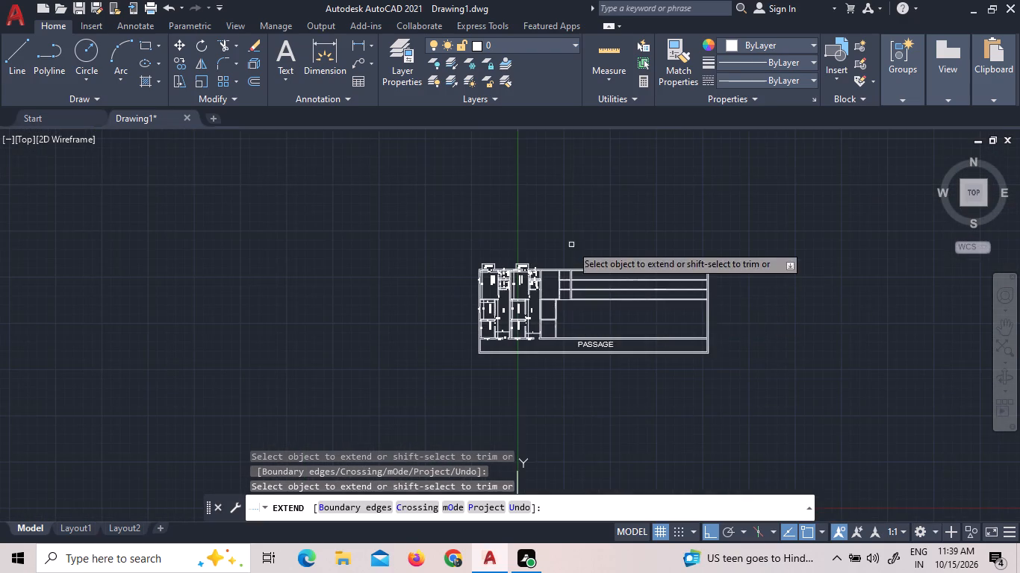
scroll(559, 269, up, 5)
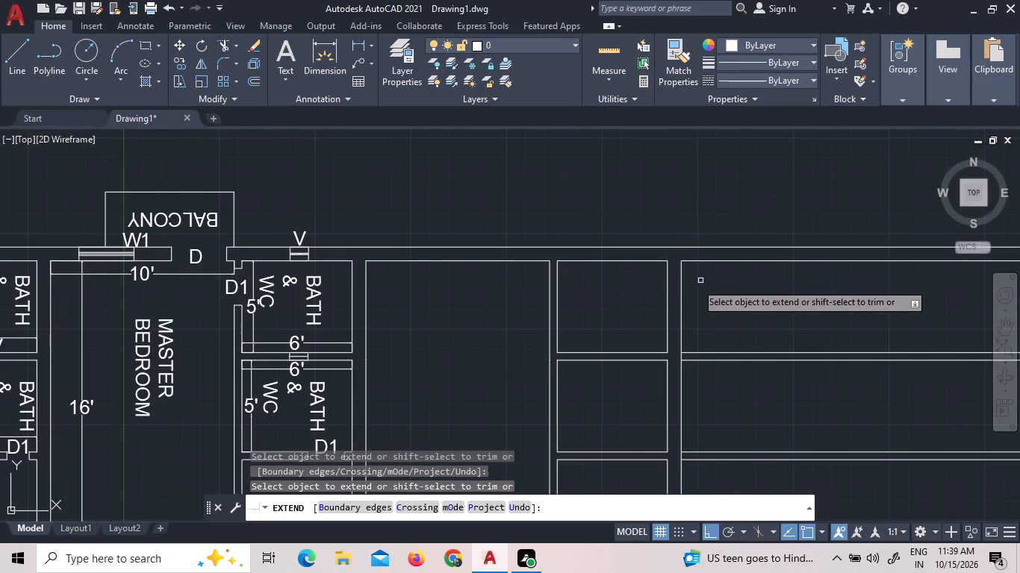
scroll(685, 303, up, 2)
scroll(685, 303, down, 1)
right_click(685, 296)
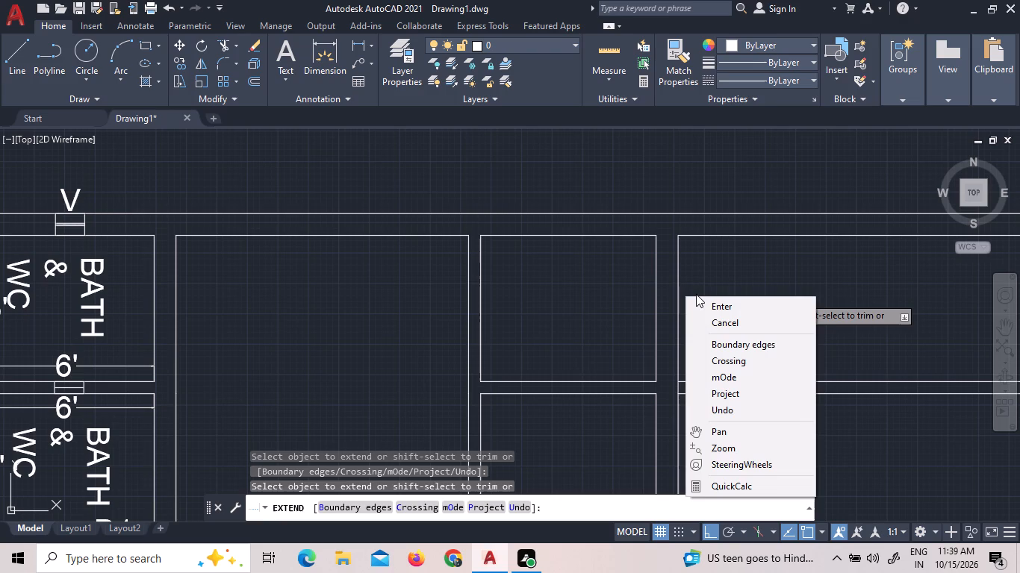
click(696, 299)
Draw two short lines atop the third unit's master bedroom-bath partition: one up across the outer wall, one across the partition's end.
middle_drag(701, 310, 700, 310)
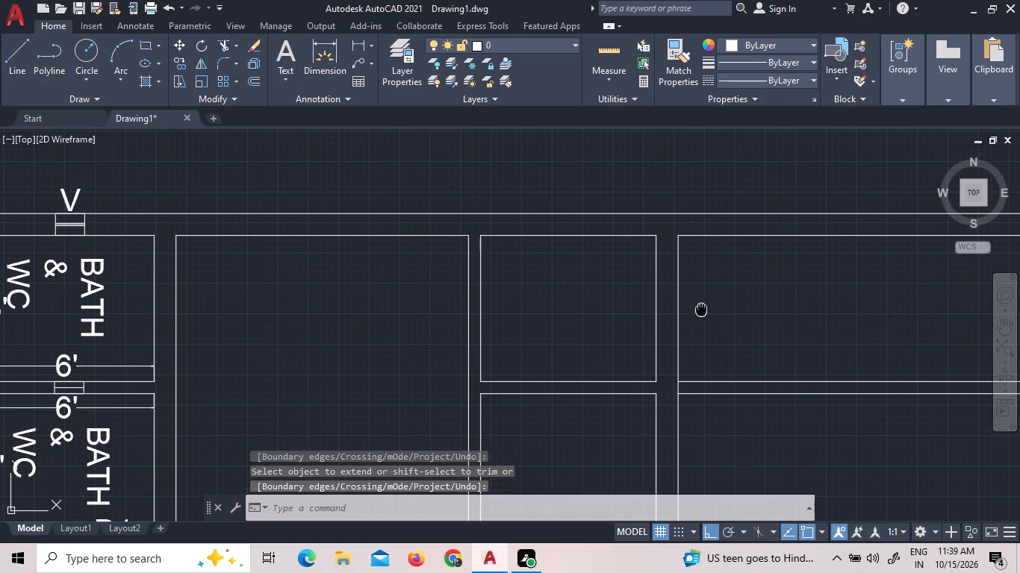
middle_drag(700, 310, 598, 248)
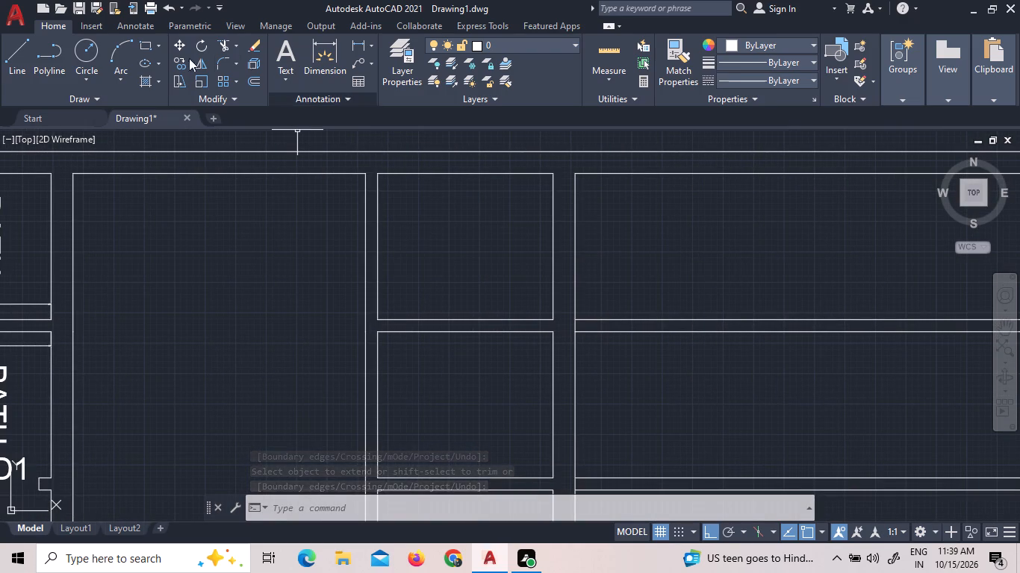
click(28, 54)
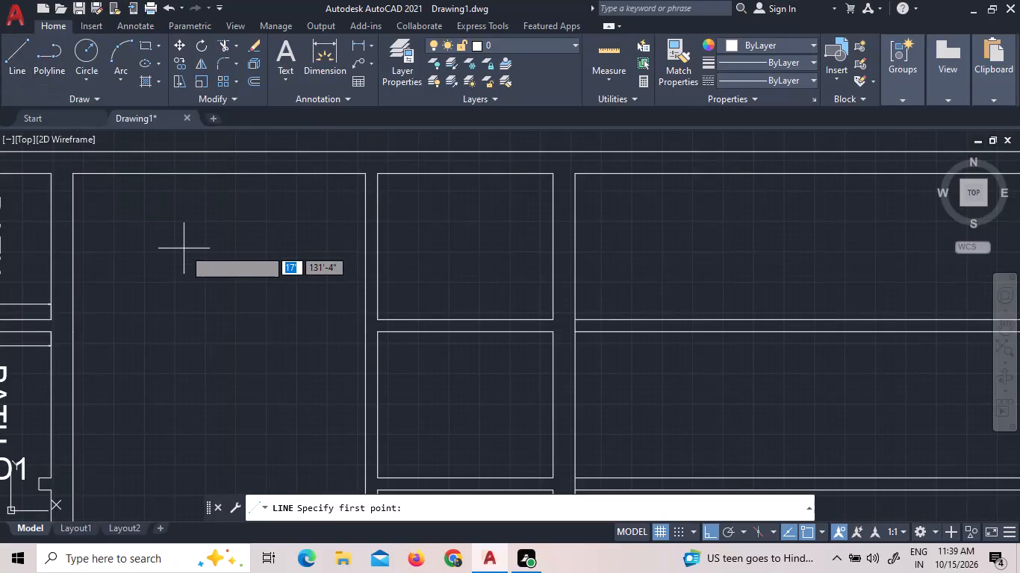
click(370, 172)
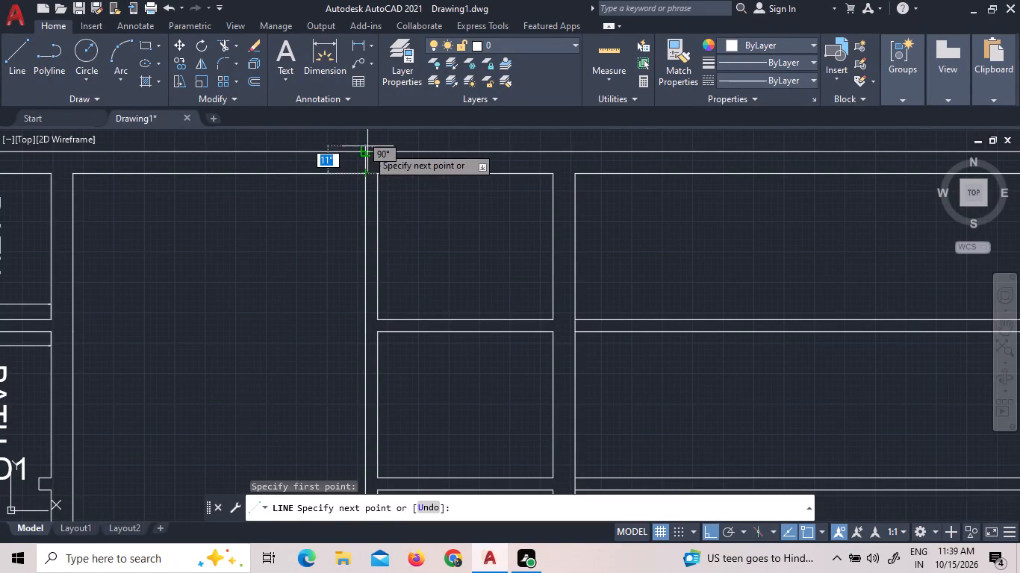
click(362, 152)
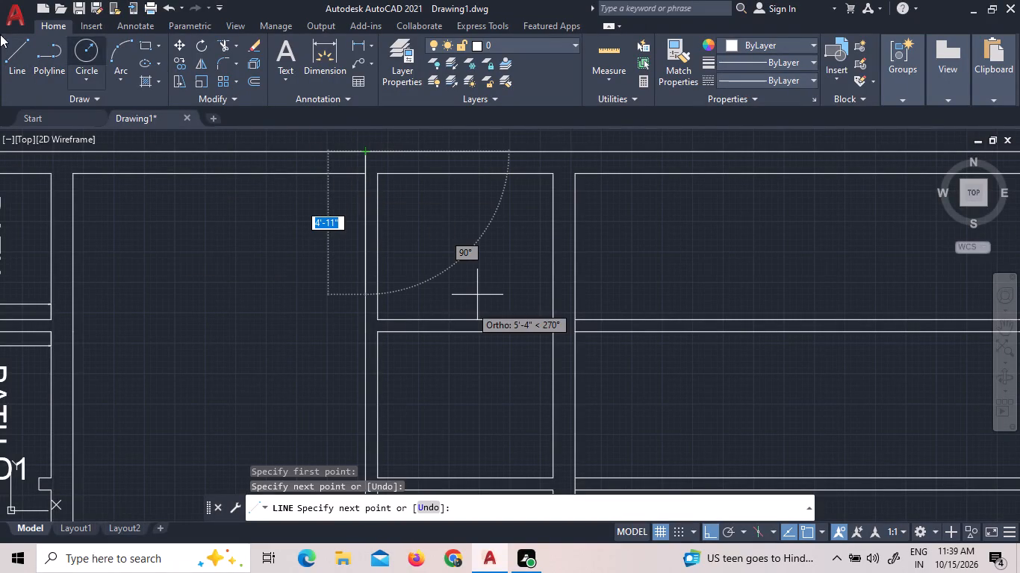
click(24, 57)
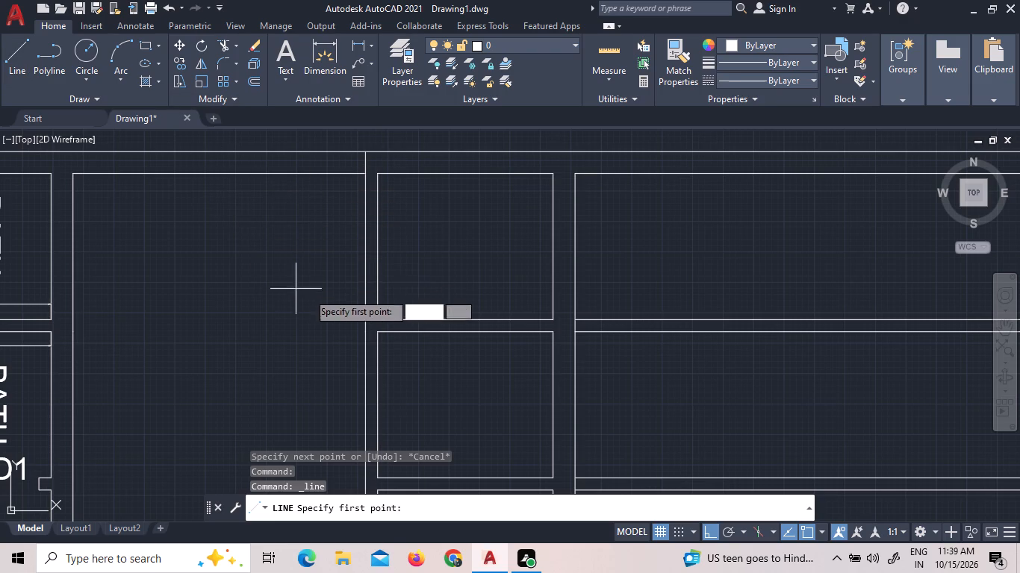
click(366, 174)
click(376, 172)
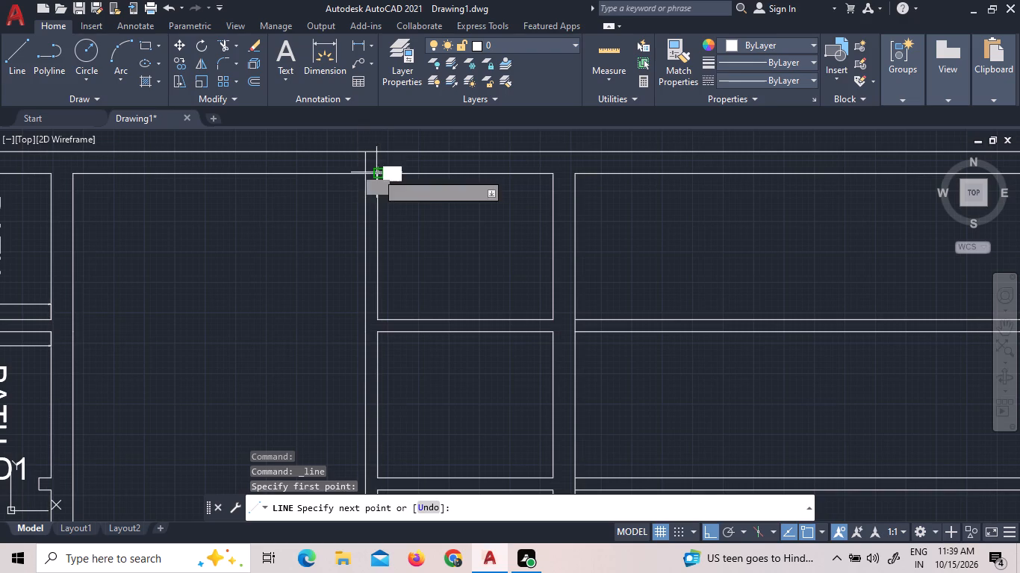
Draw a short vertical line closing the east end of the wall below the third unit's lower bath.
click(28, 63)
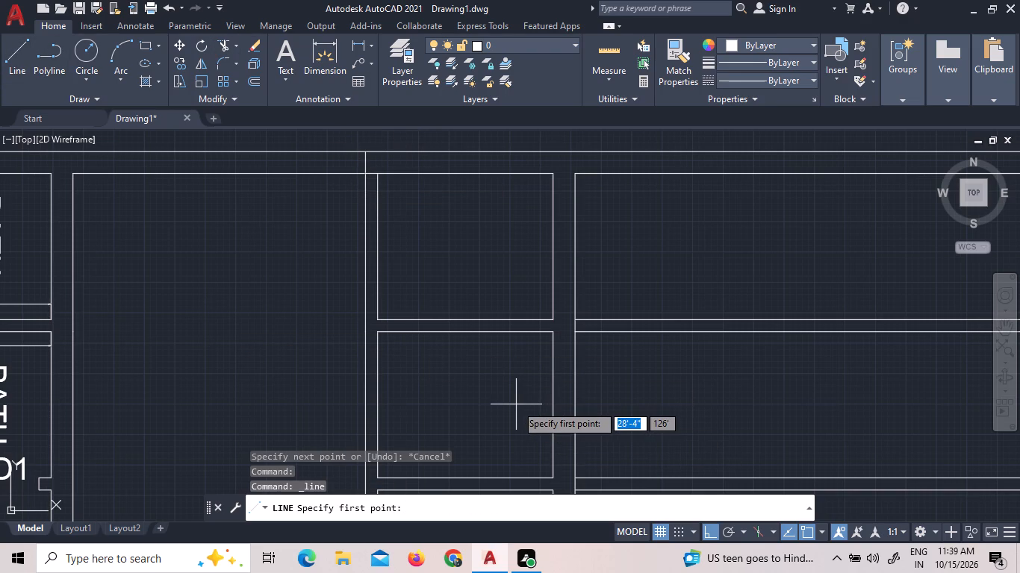
scroll(516, 404, down, 2)
scroll(532, 437, up, 3)
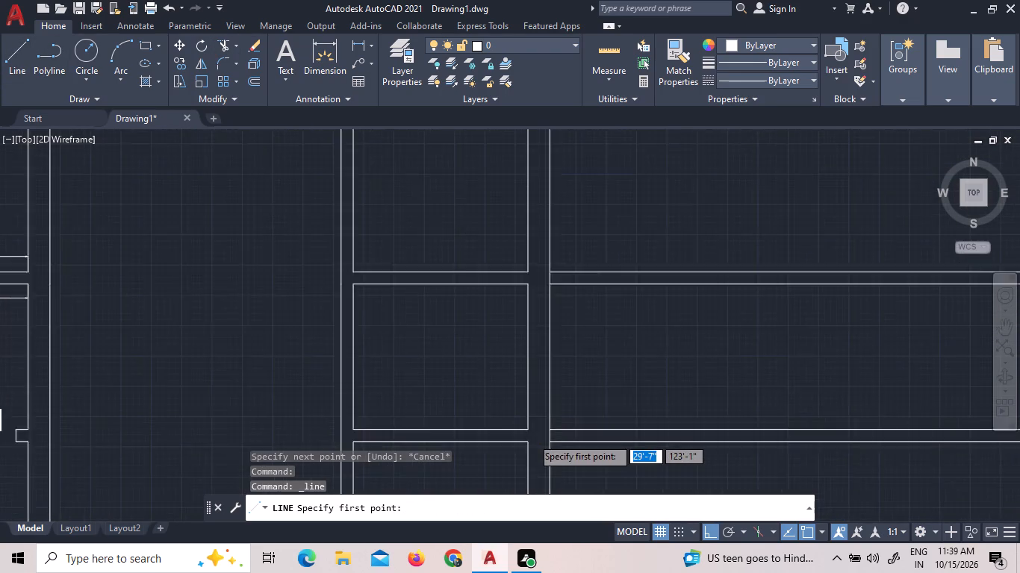
click(527, 445)
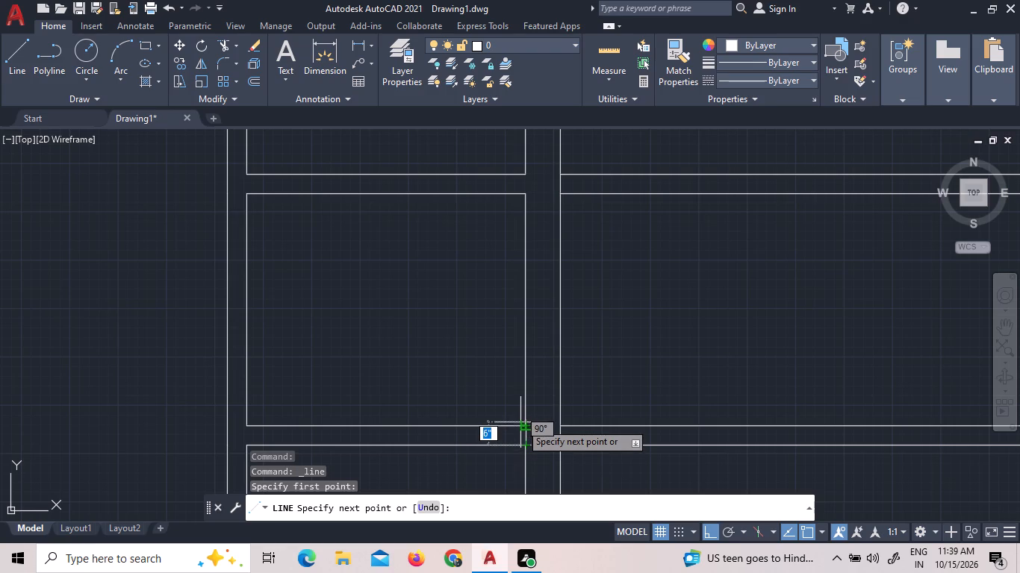
click(525, 425)
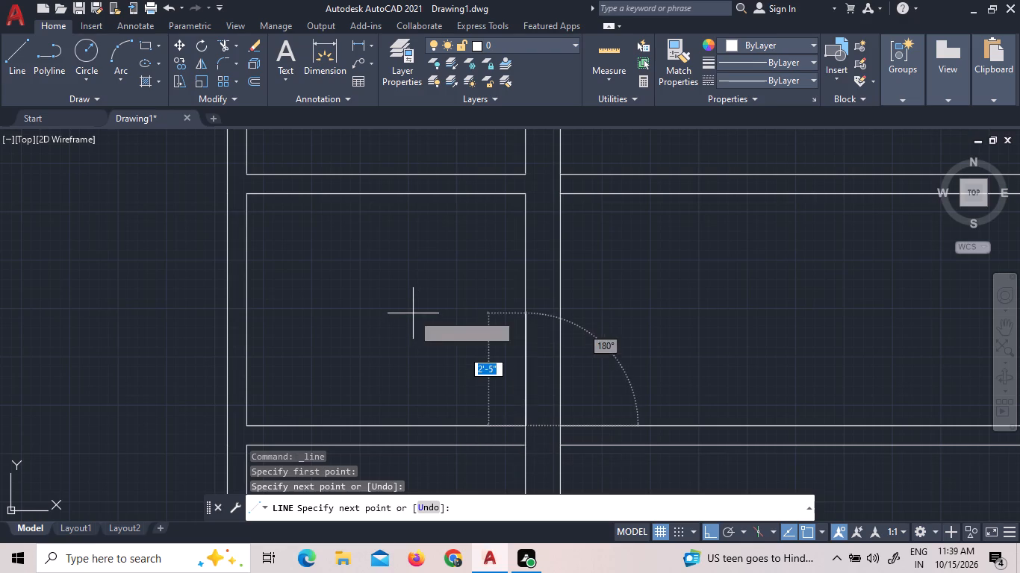
scroll(413, 313, down, 2)
key(Escape)
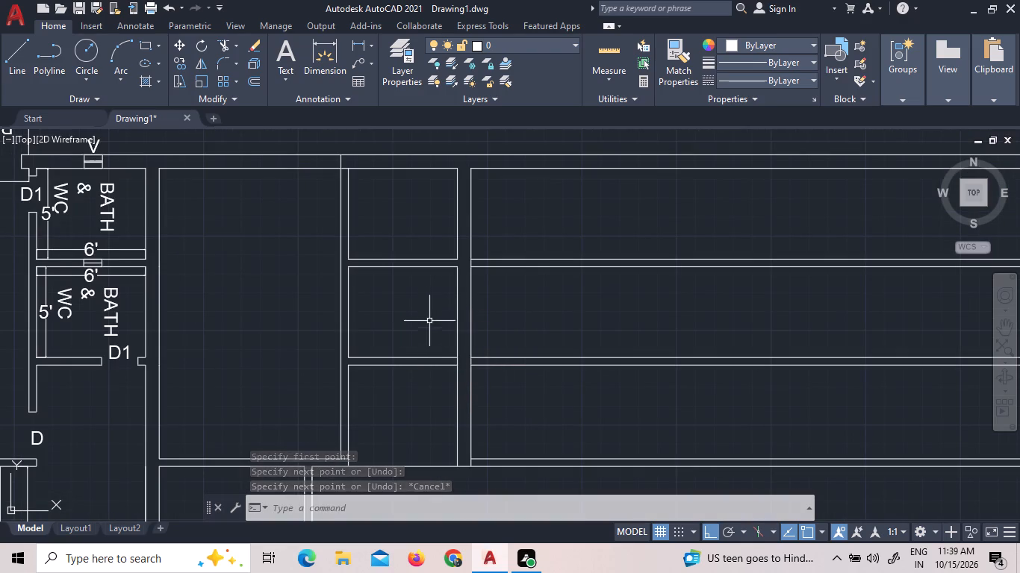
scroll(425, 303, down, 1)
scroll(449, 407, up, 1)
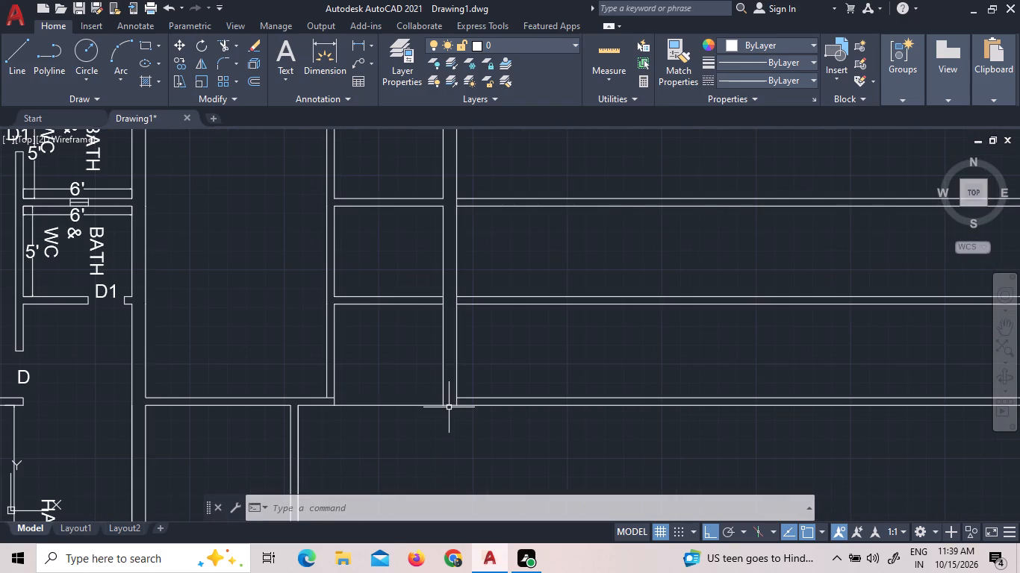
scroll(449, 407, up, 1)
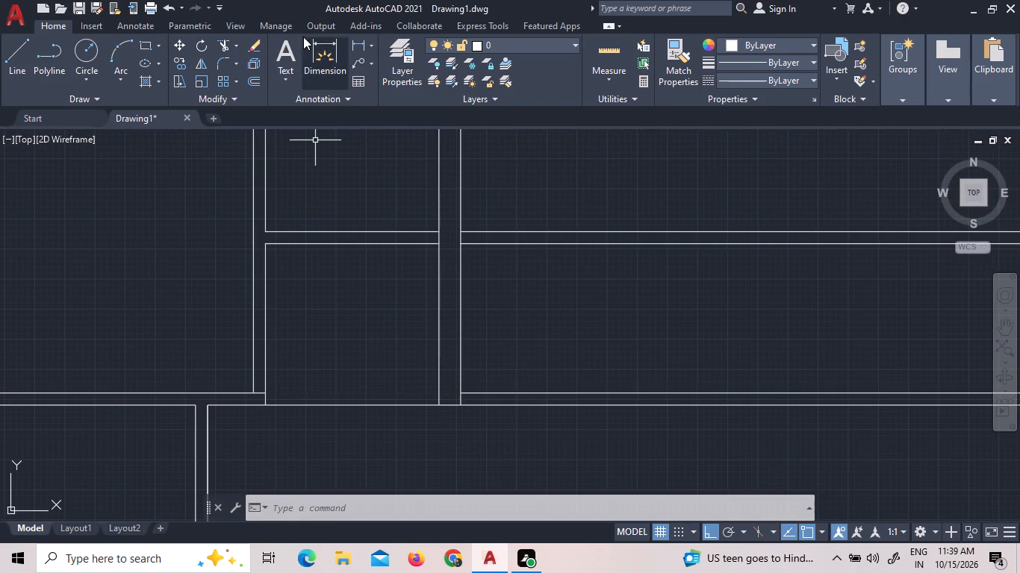
Draw a short horizontal line across the third unit's master bedroom east wall, beside the hall space below the lower bath.
click(15, 55)
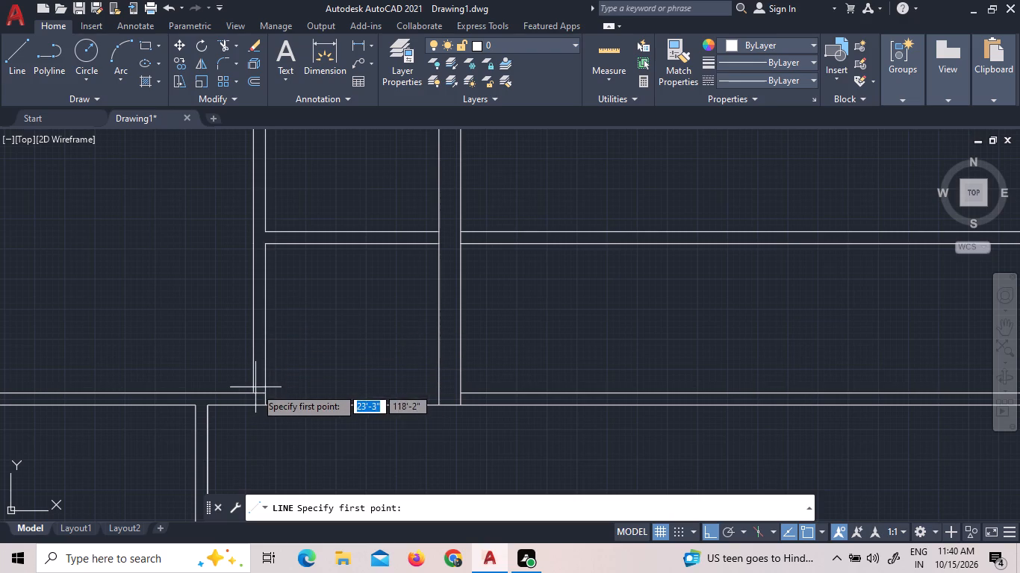
click(267, 313)
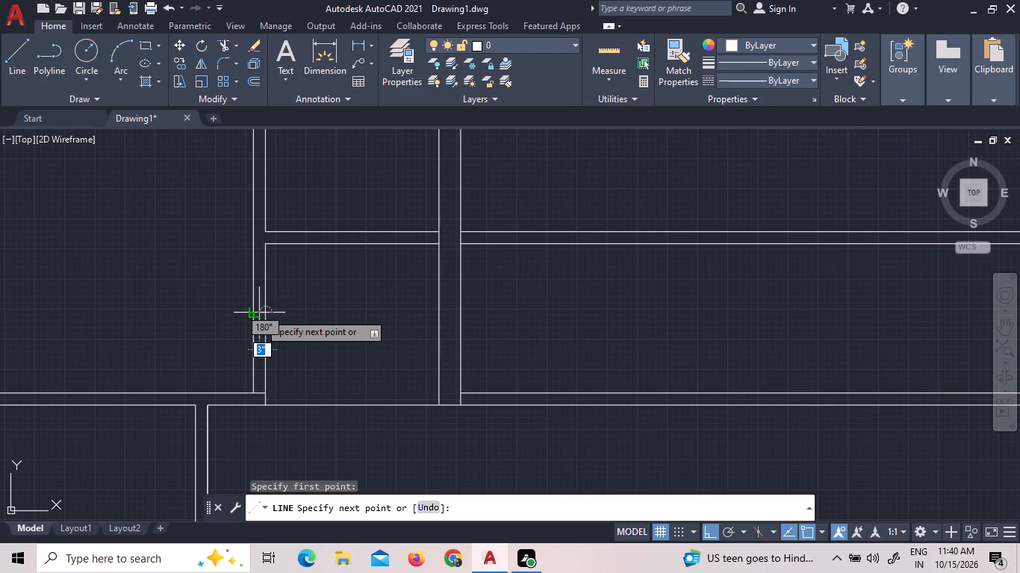
scroll(255, 310, up, 3)
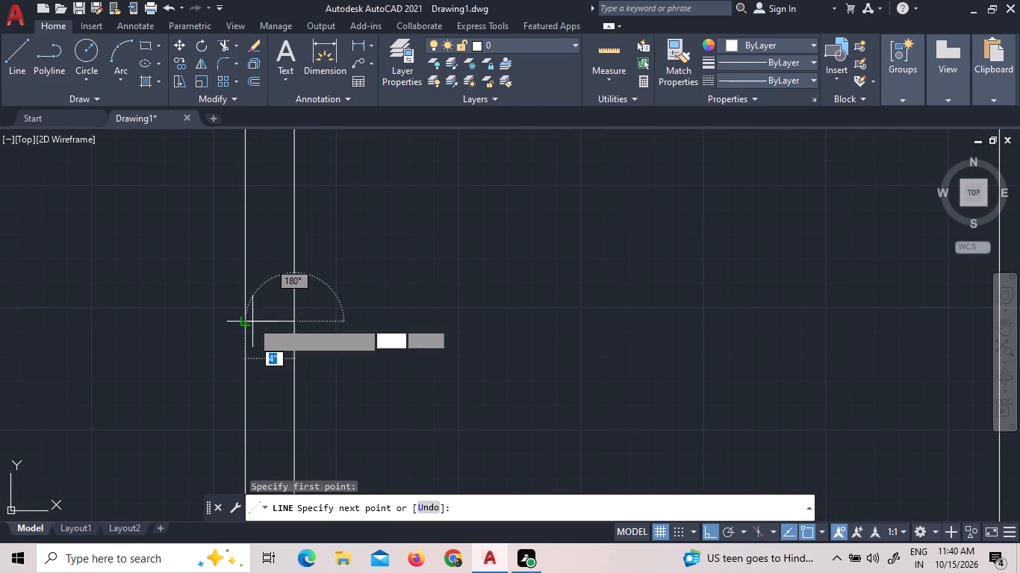
click(247, 321)
right_click(298, 281)
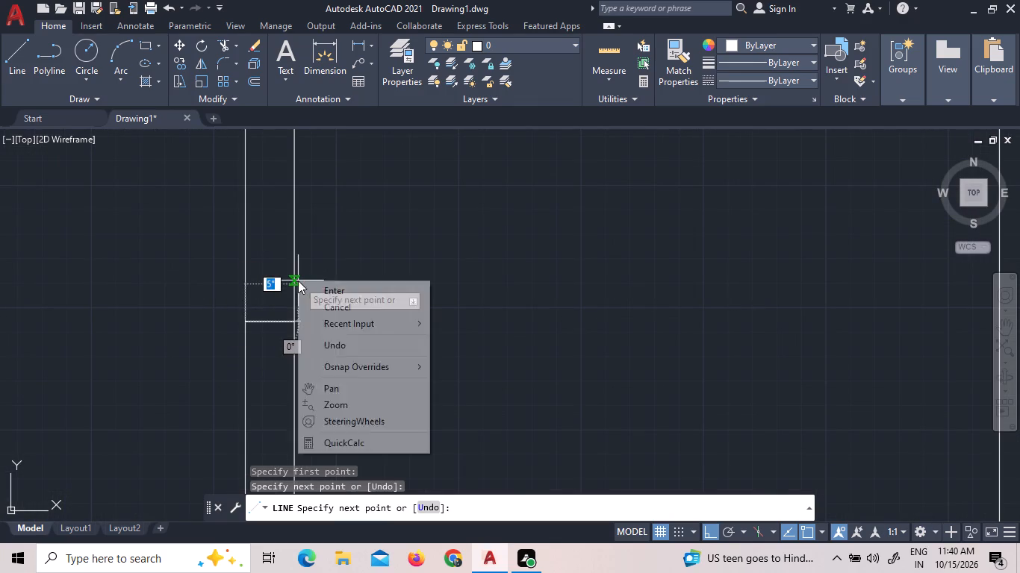
click(315, 290)
Draw a short horizontal line across the third unit's bedroom east wall, about 3'-8" above the bedroom-kitchen partition.
scroll(352, 279, down, 4)
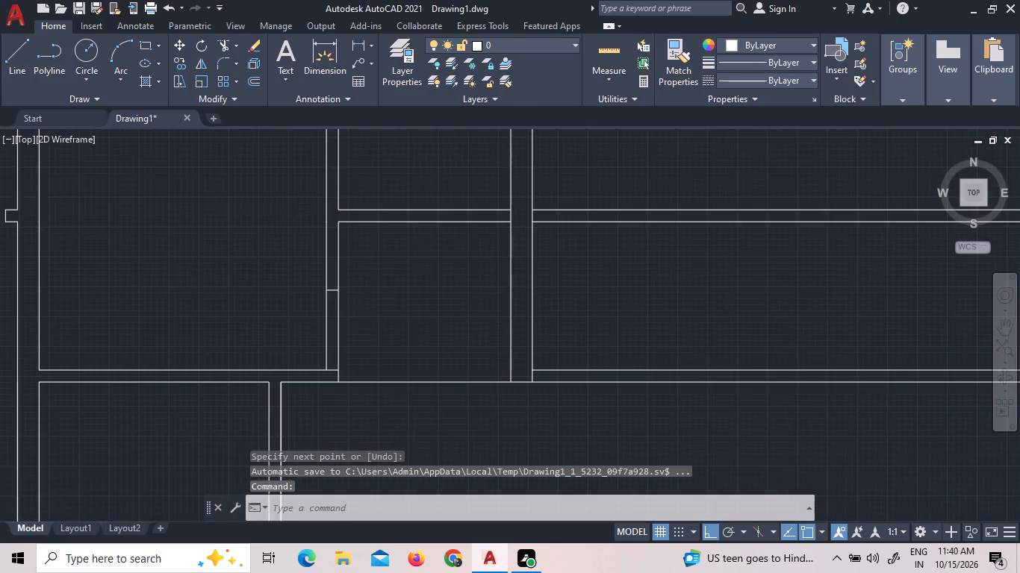
scroll(375, 311, down, 2)
scroll(360, 404, up, 3)
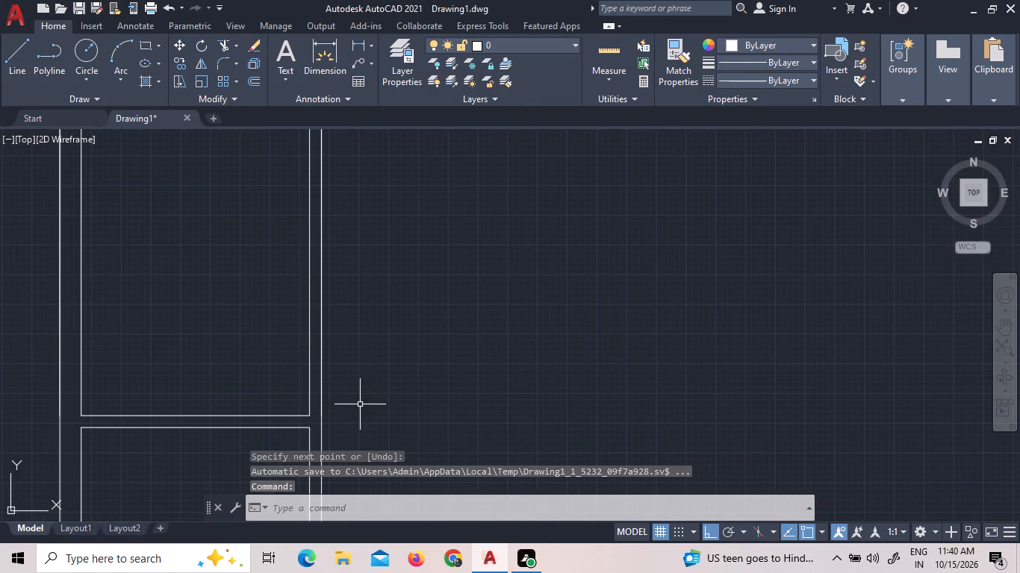
click(19, 76)
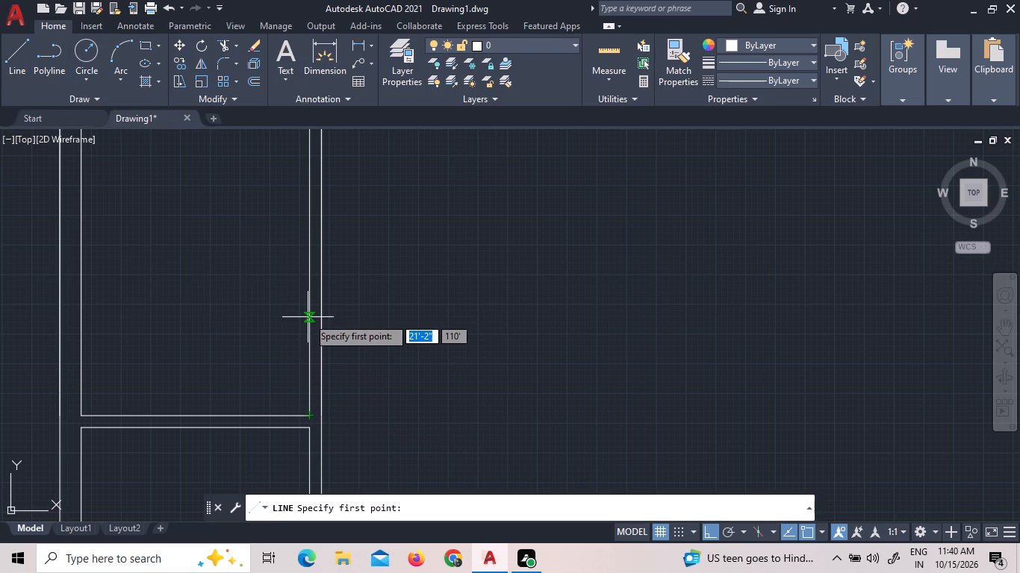
scroll(308, 313, up, 3)
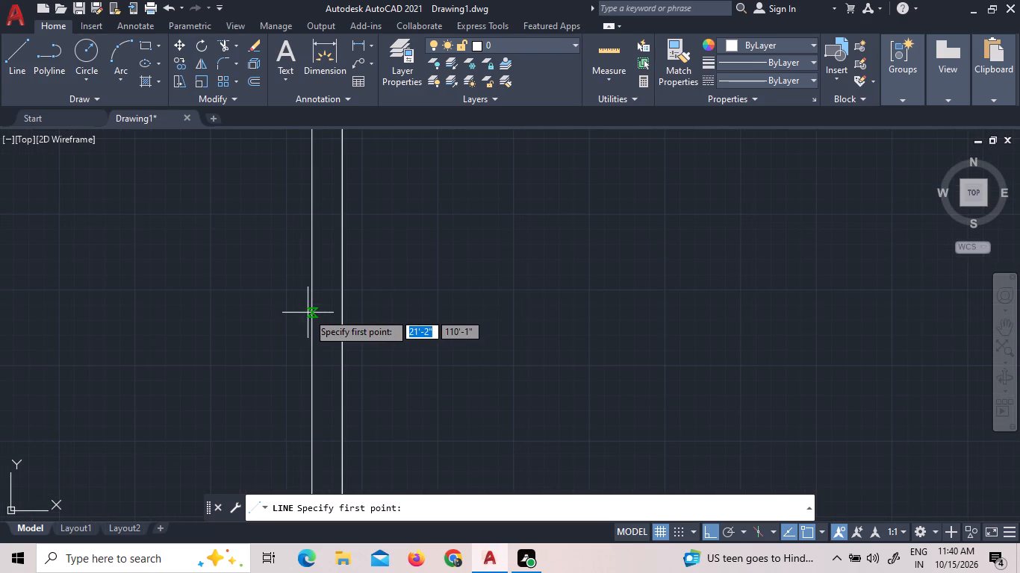
scroll(308, 313, up, 3)
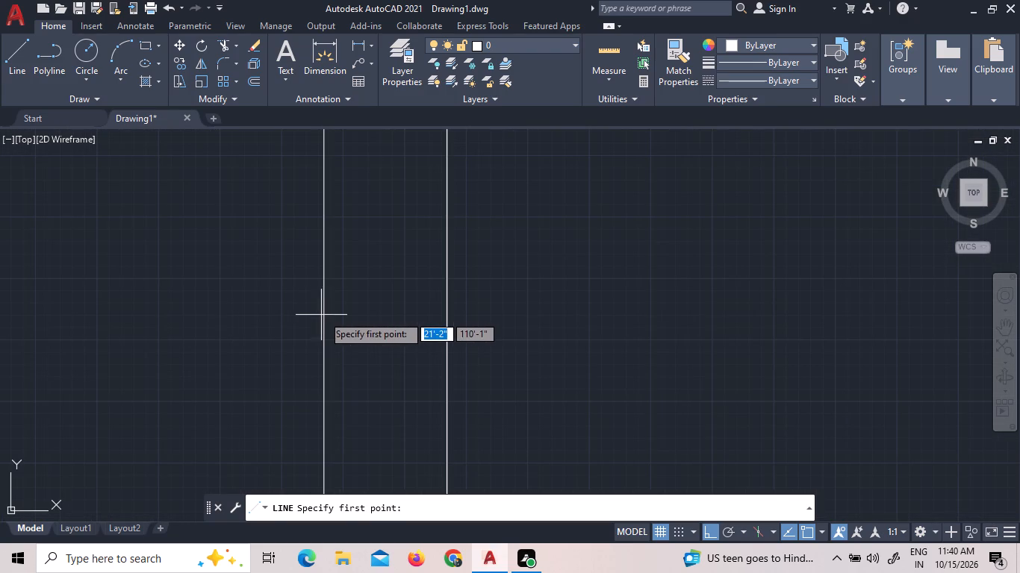
click(324, 315)
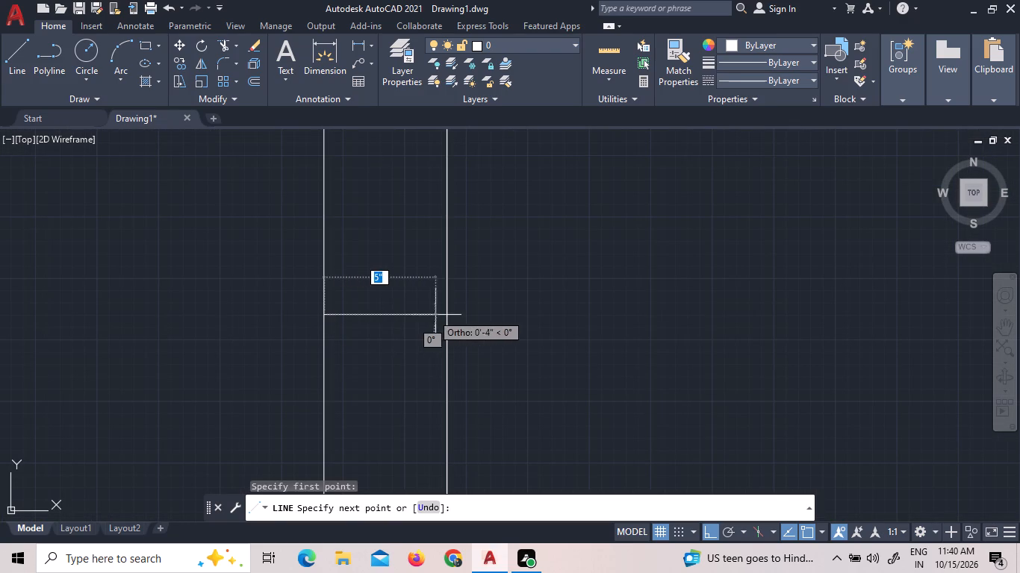
click(446, 318)
scroll(450, 304, down, 6)
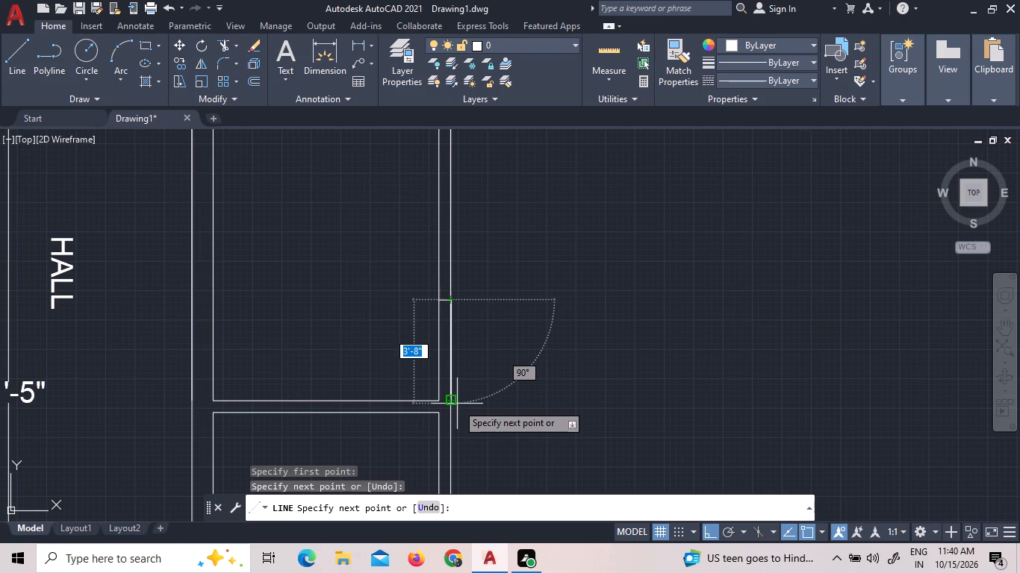
key(Escape)
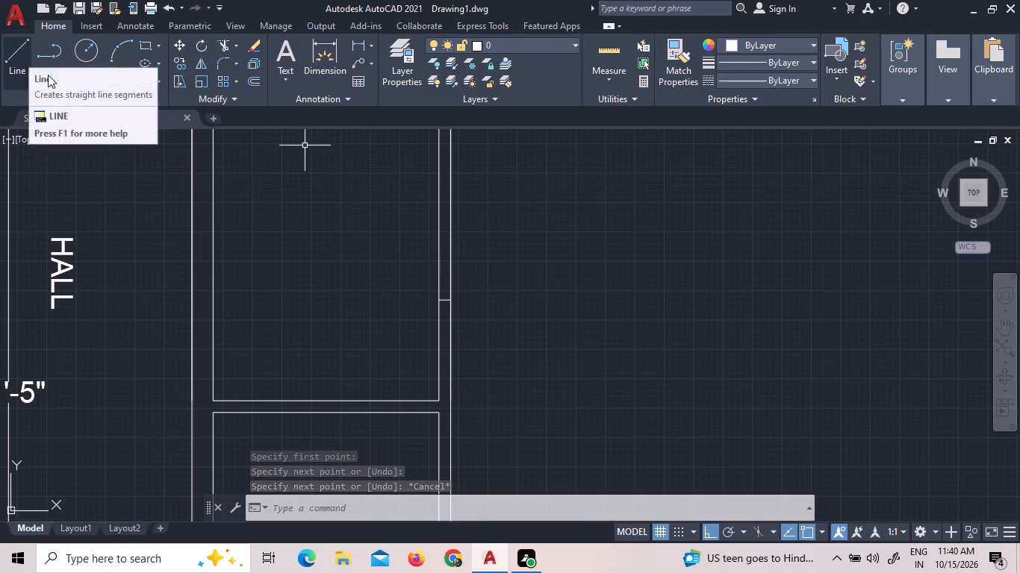
Draw a short line across the third unit's kitchen east wall, continuing the lower line of the bedroom-kitchen partition.
click(19, 60)
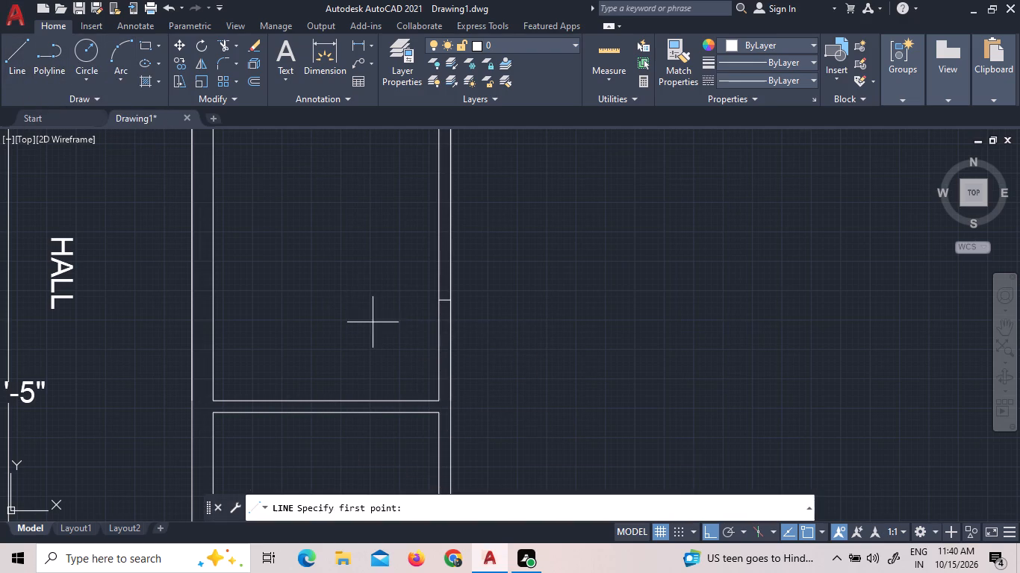
click(435, 410)
click(448, 411)
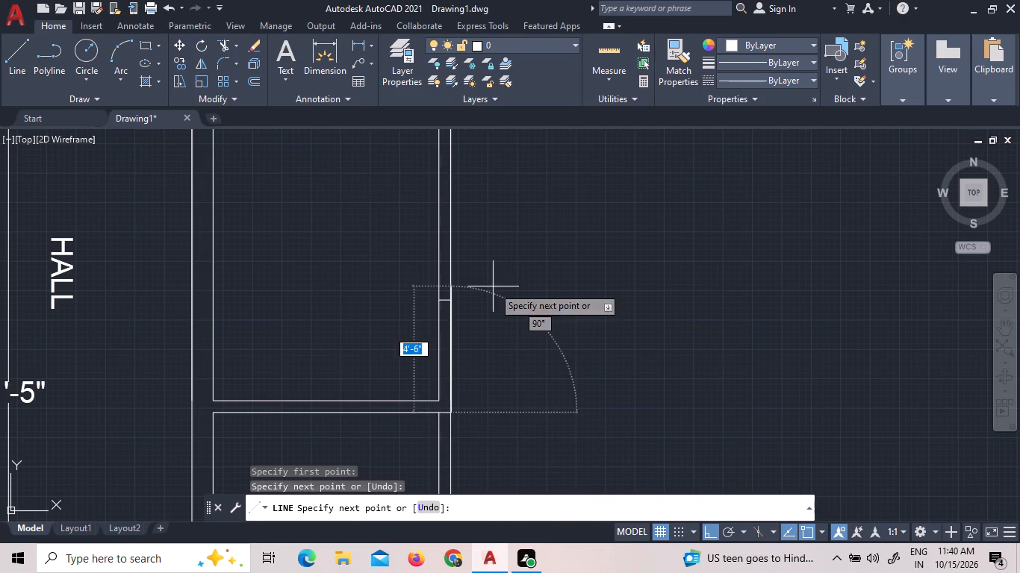
scroll(493, 286, down, 3)
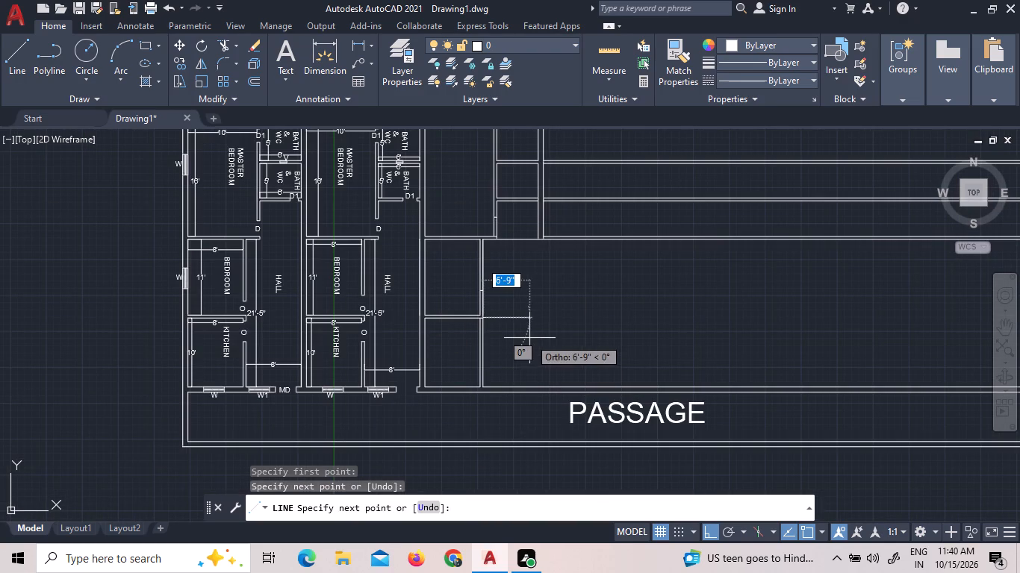
key(Escape)
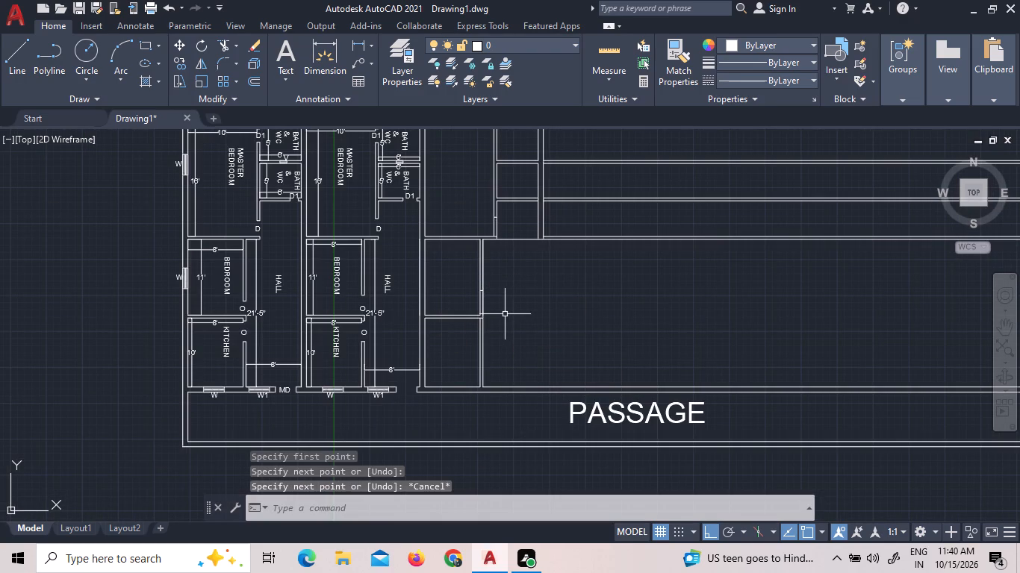
Extend the third unit's hall east wall down to the PASSAGE wall: west line to its inner line, east line to its outer line.
scroll(492, 248, up, 2)
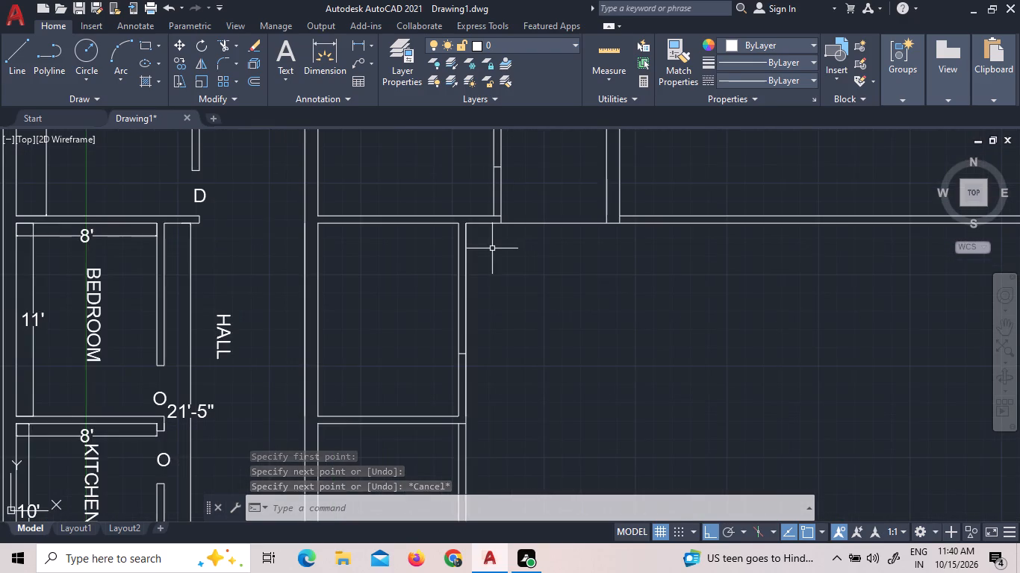
scroll(492, 248, down, 2)
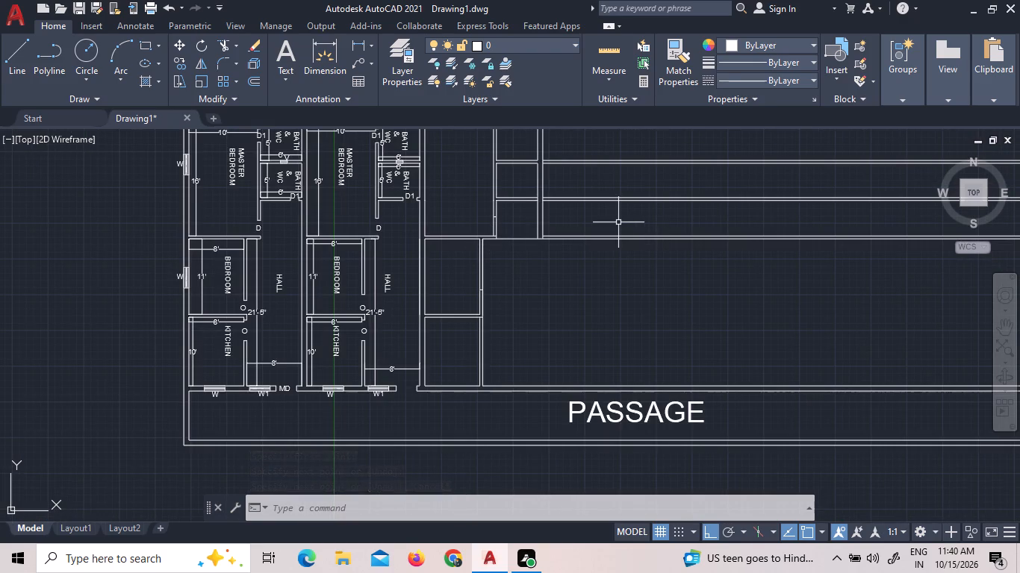
text(EXX)
key(space)
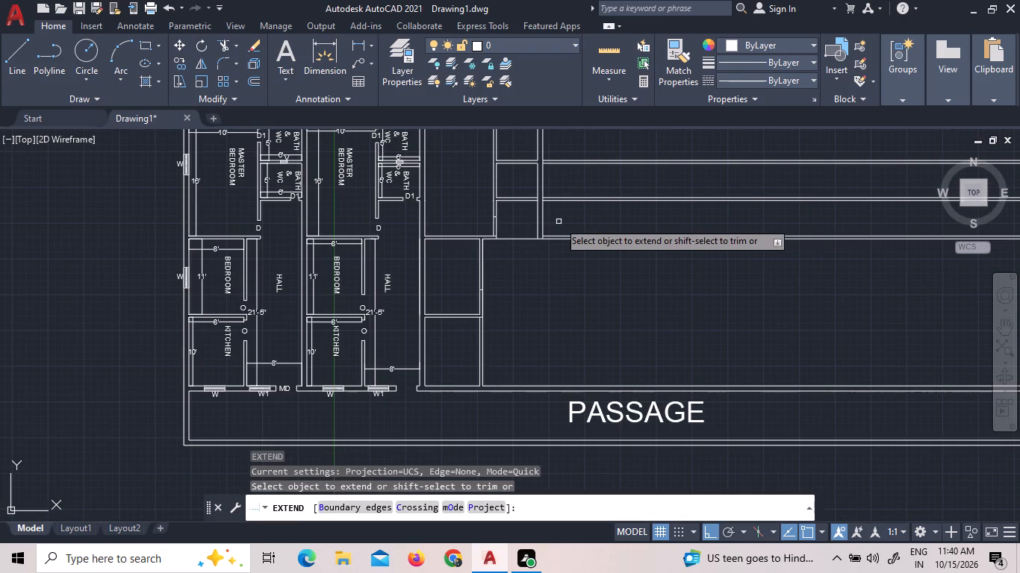
click(559, 222)
click(531, 219)
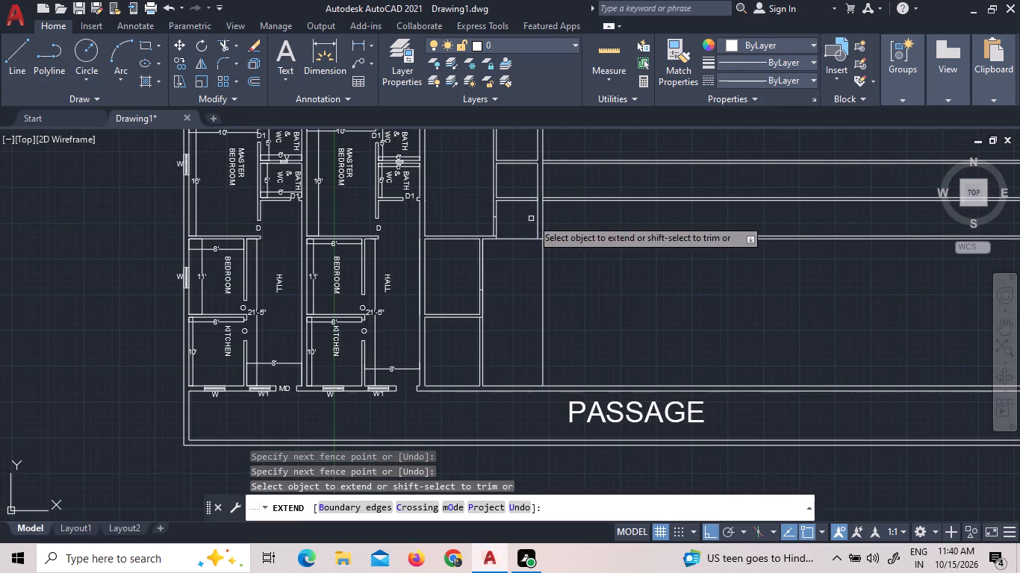
click(538, 222)
click(544, 295)
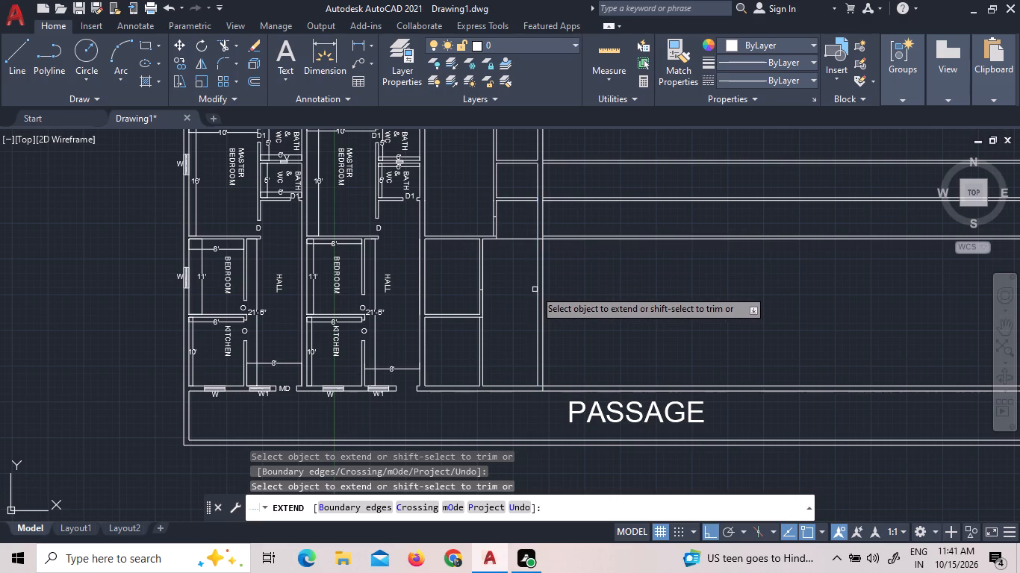
Draw a short vertical line across the PASSAGE wall, continuing the west line of the third unit's hall east wall.
click(31, 60)
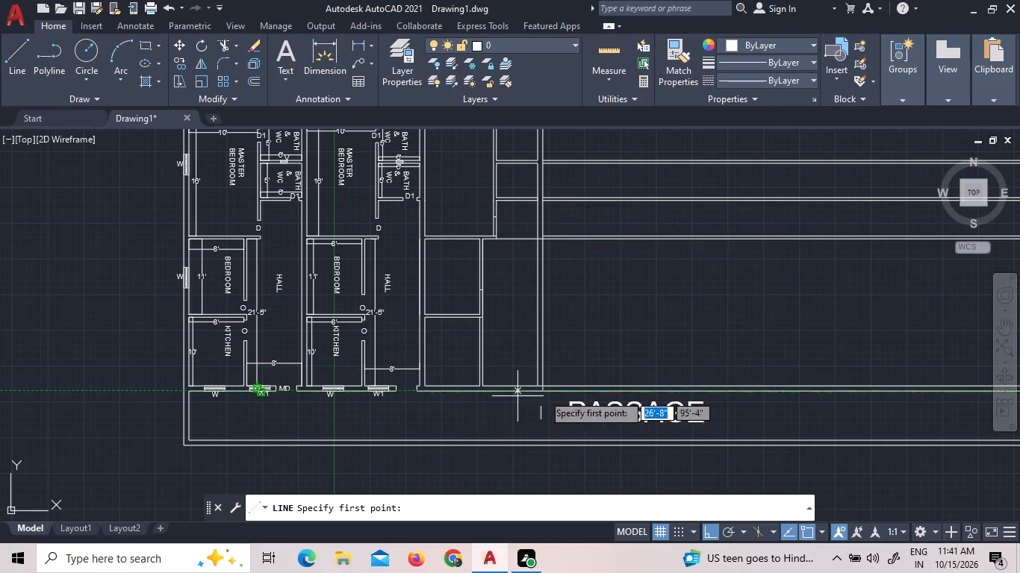
scroll(546, 394, up, 5)
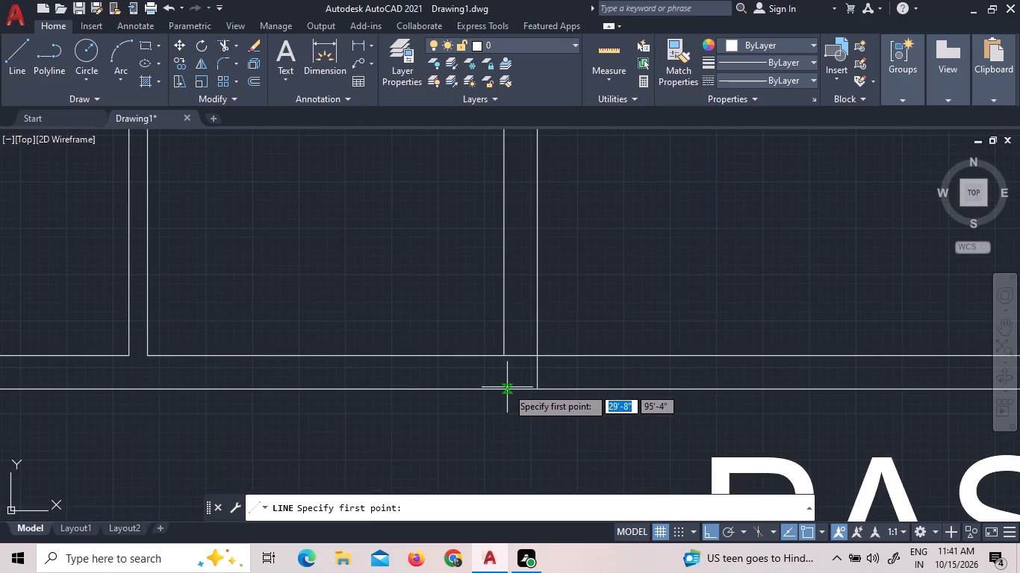
click(503, 354)
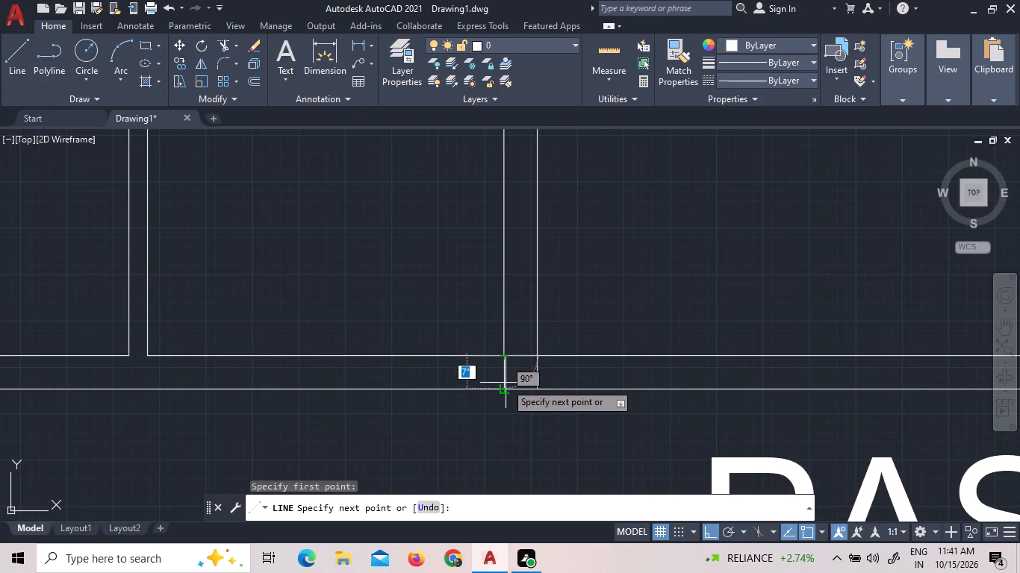
click(506, 386)
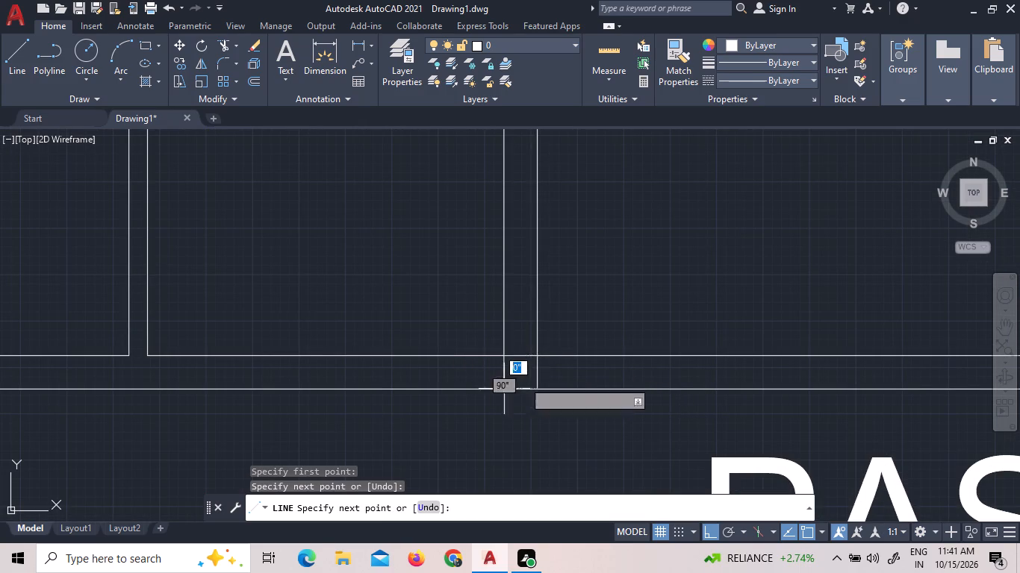
key(Escape)
key(Escape)
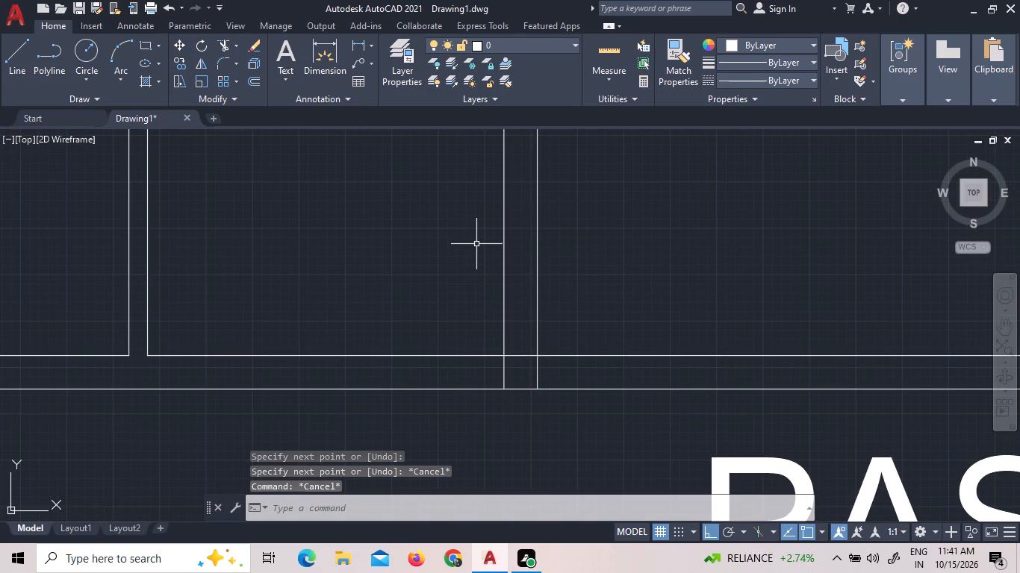
Trim the PASSAGE wall's inner line between the third unit's kitchen east wall and hall east wall.
click(230, 45)
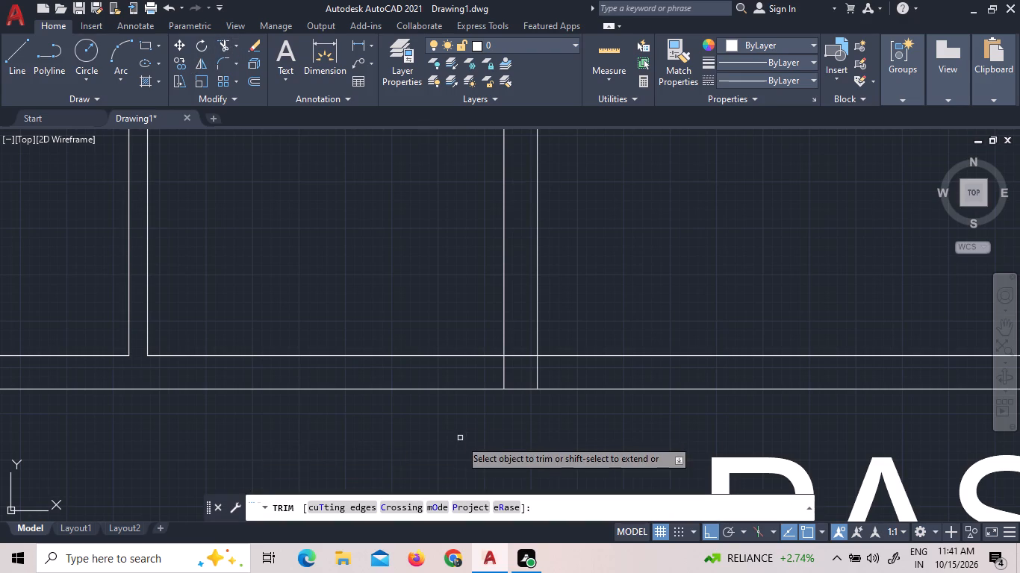
click(445, 354)
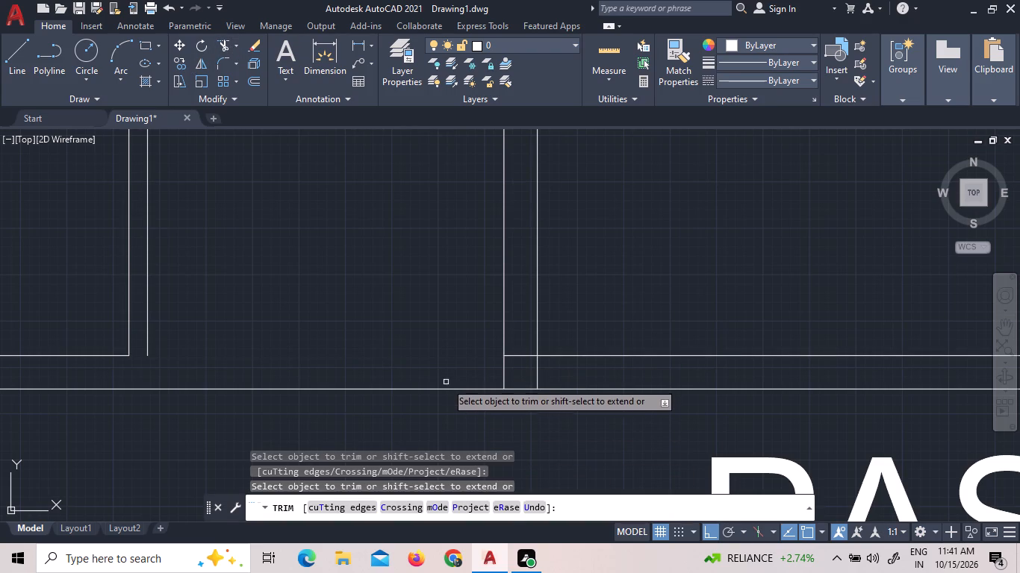
Trim the inner line of the third unit's bedroom east wall between the short cross line and the bedroom-kitchen partition.
scroll(447, 389, down, 2)
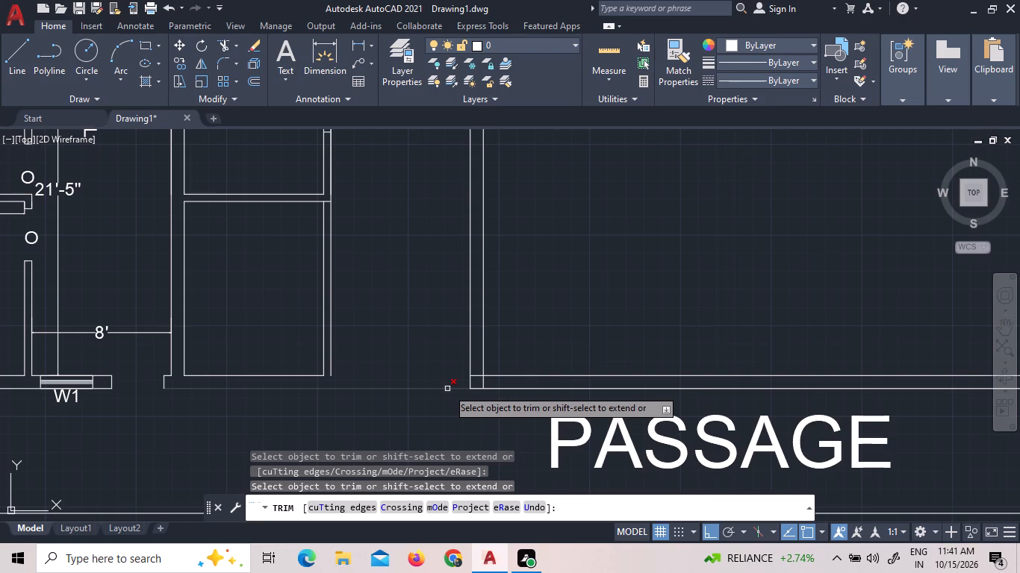
click(326, 171)
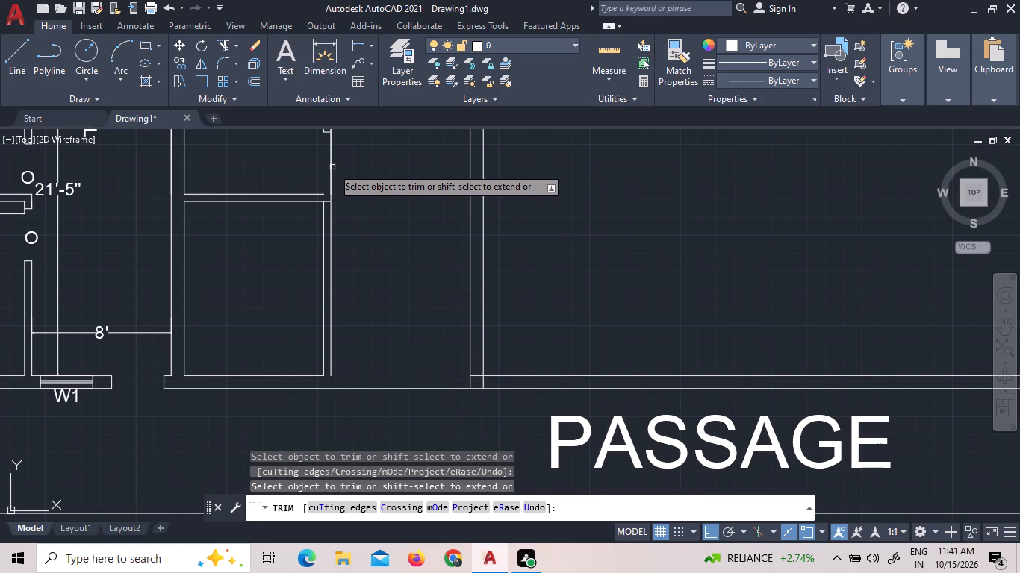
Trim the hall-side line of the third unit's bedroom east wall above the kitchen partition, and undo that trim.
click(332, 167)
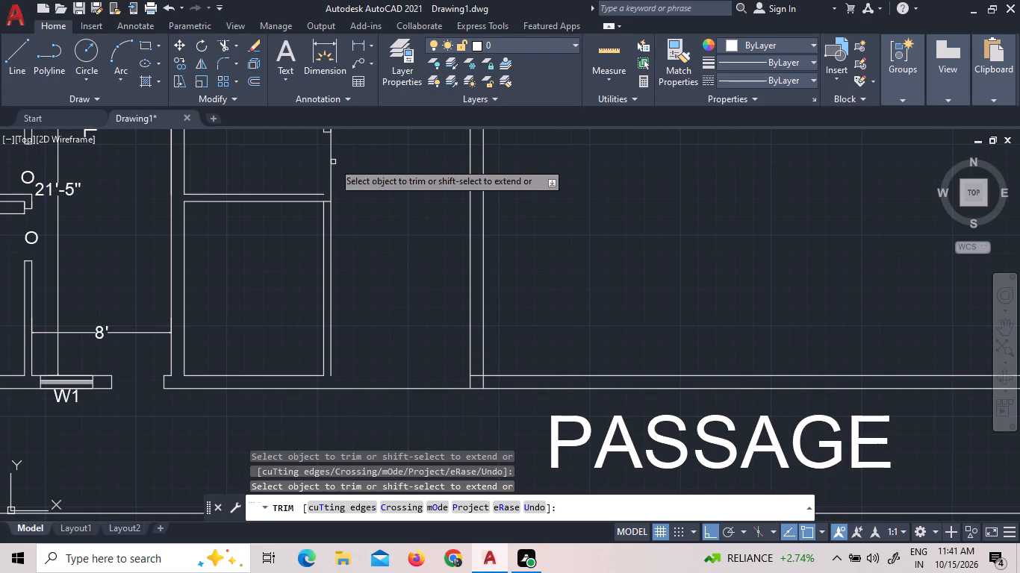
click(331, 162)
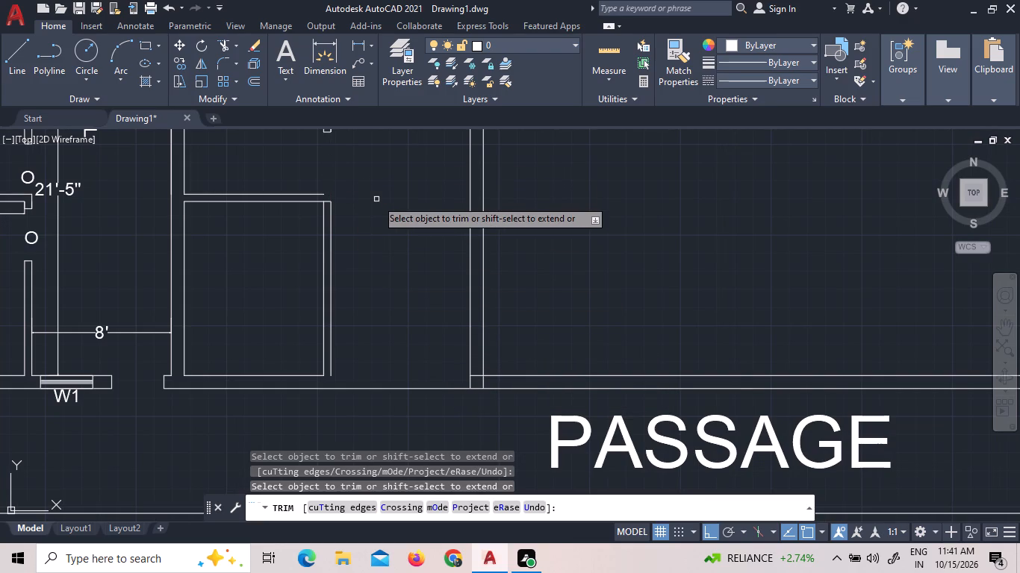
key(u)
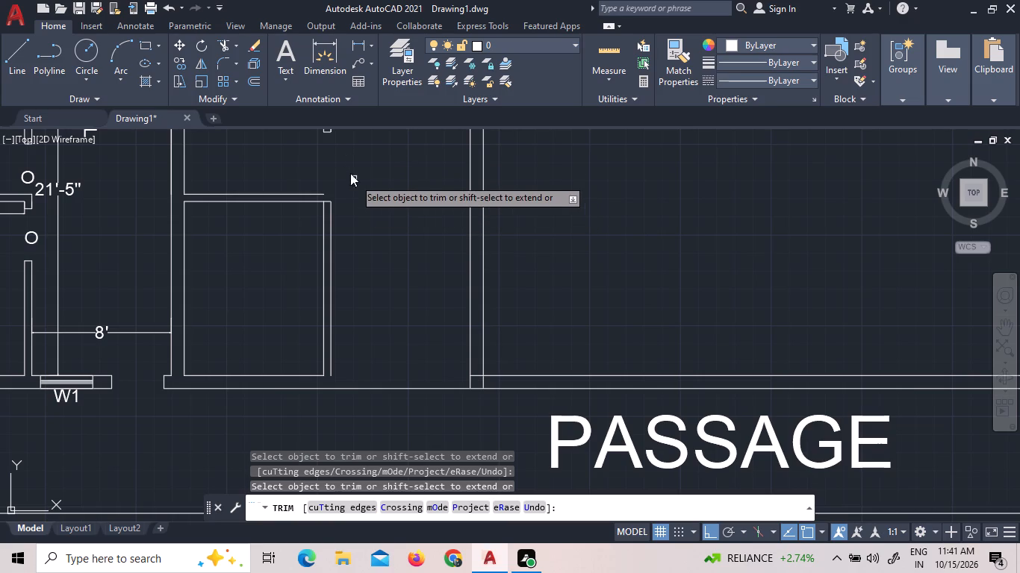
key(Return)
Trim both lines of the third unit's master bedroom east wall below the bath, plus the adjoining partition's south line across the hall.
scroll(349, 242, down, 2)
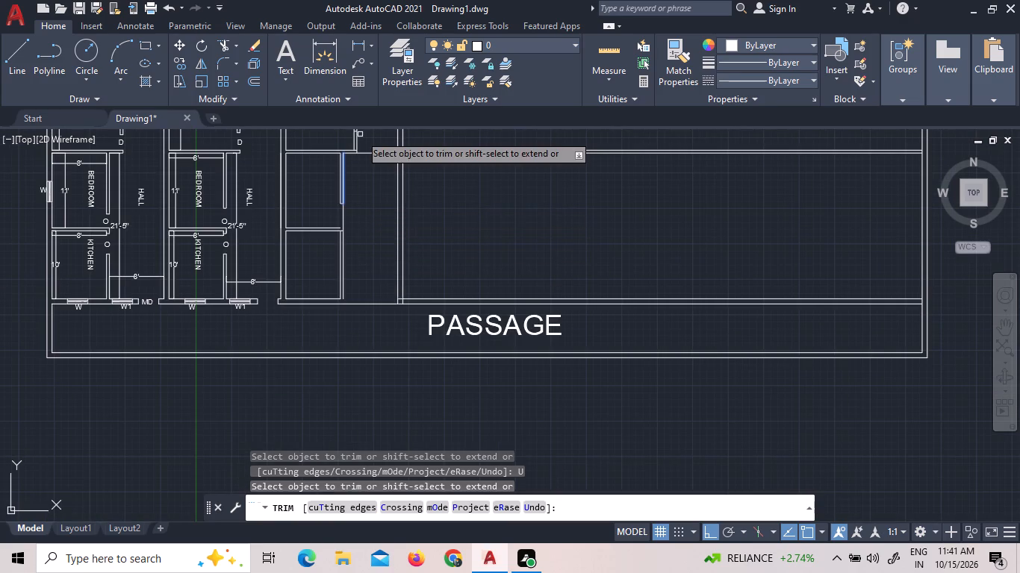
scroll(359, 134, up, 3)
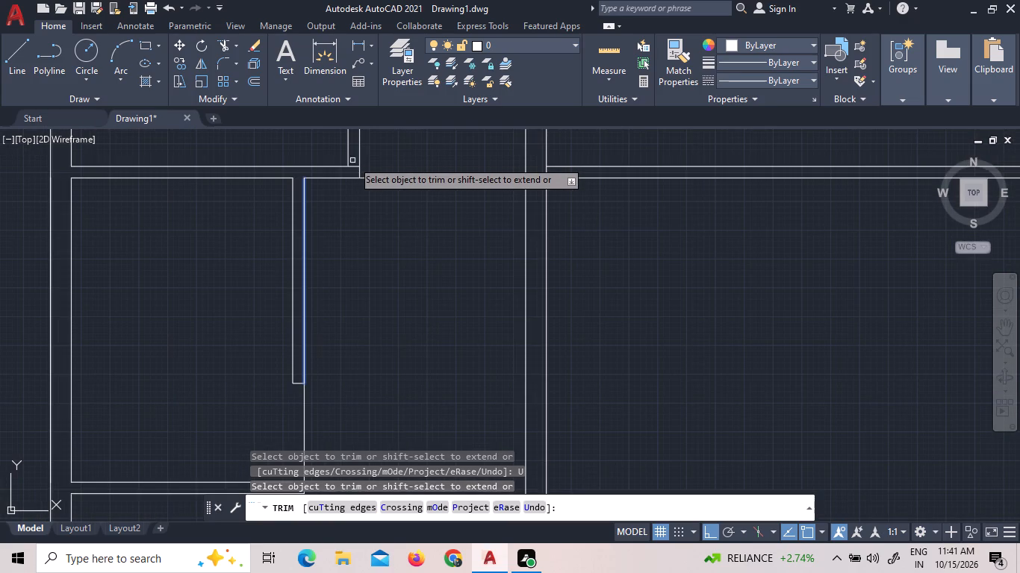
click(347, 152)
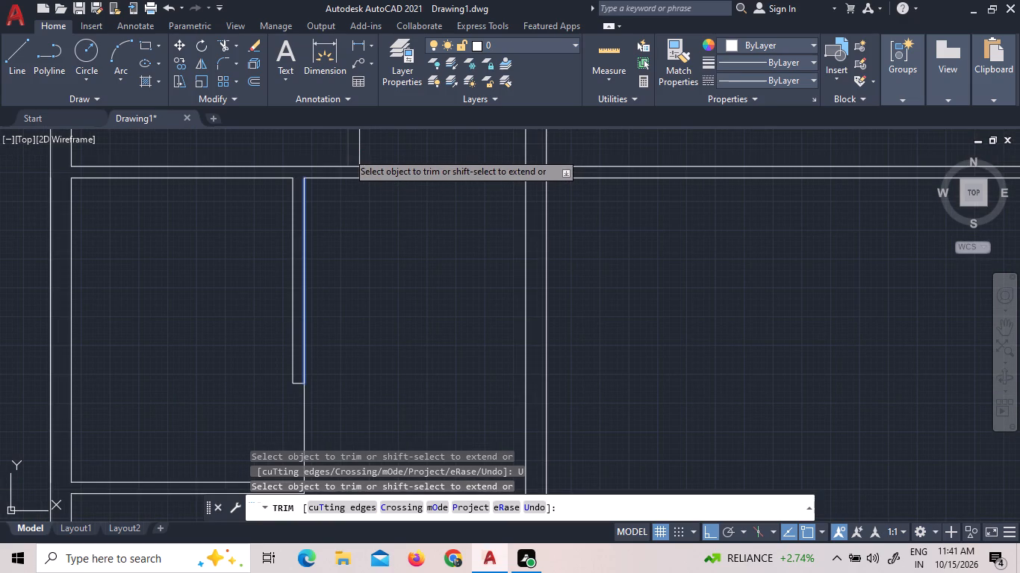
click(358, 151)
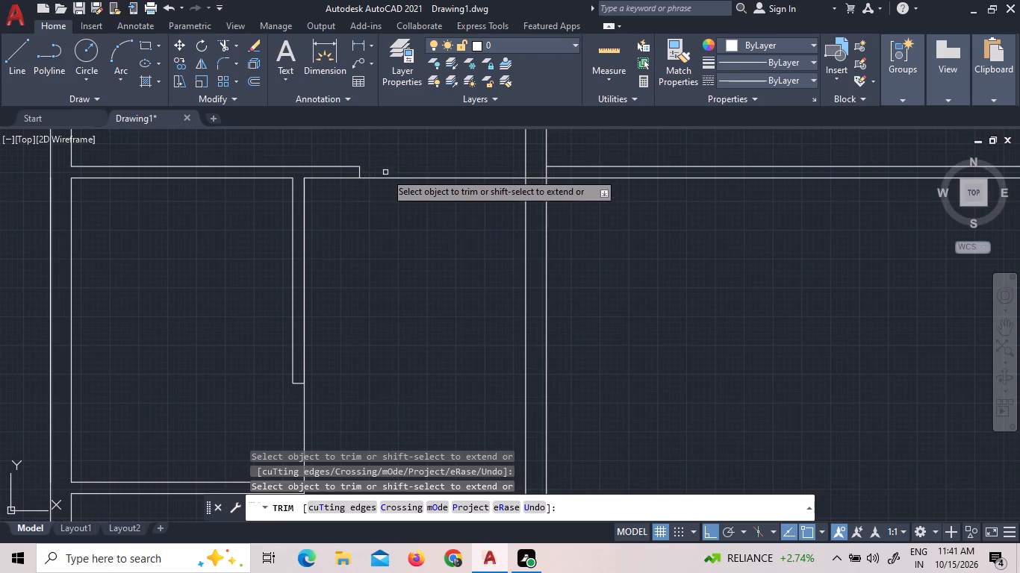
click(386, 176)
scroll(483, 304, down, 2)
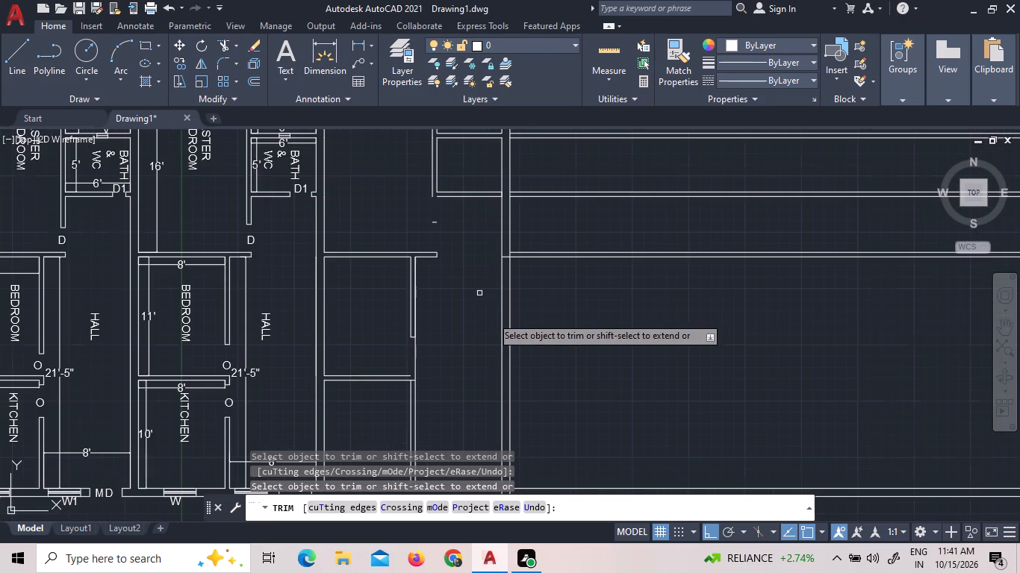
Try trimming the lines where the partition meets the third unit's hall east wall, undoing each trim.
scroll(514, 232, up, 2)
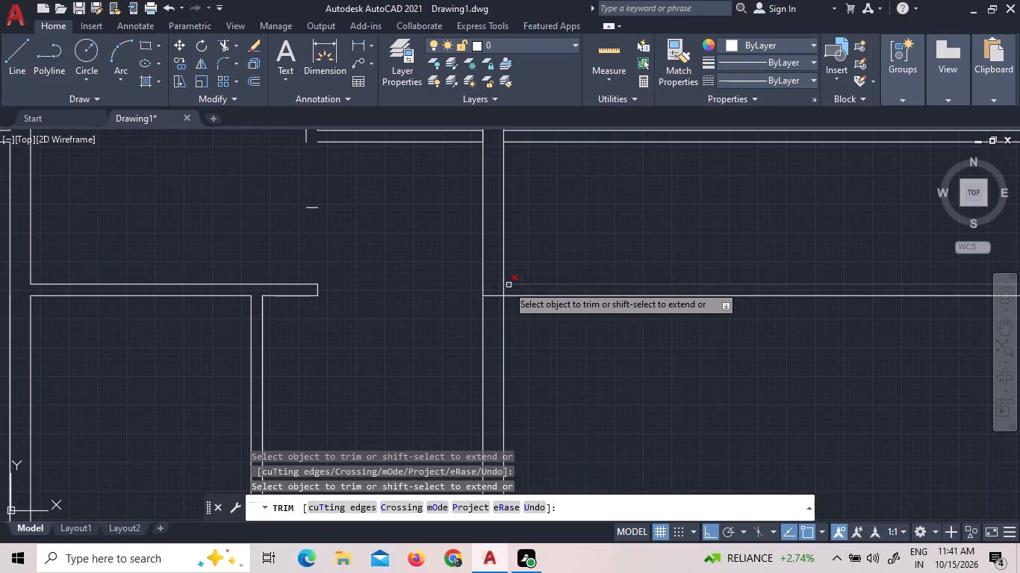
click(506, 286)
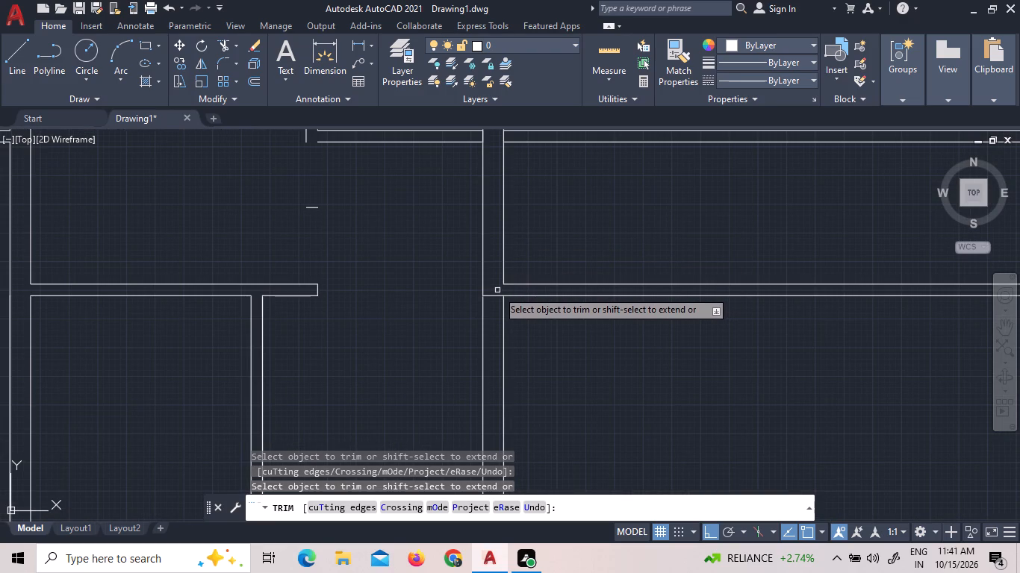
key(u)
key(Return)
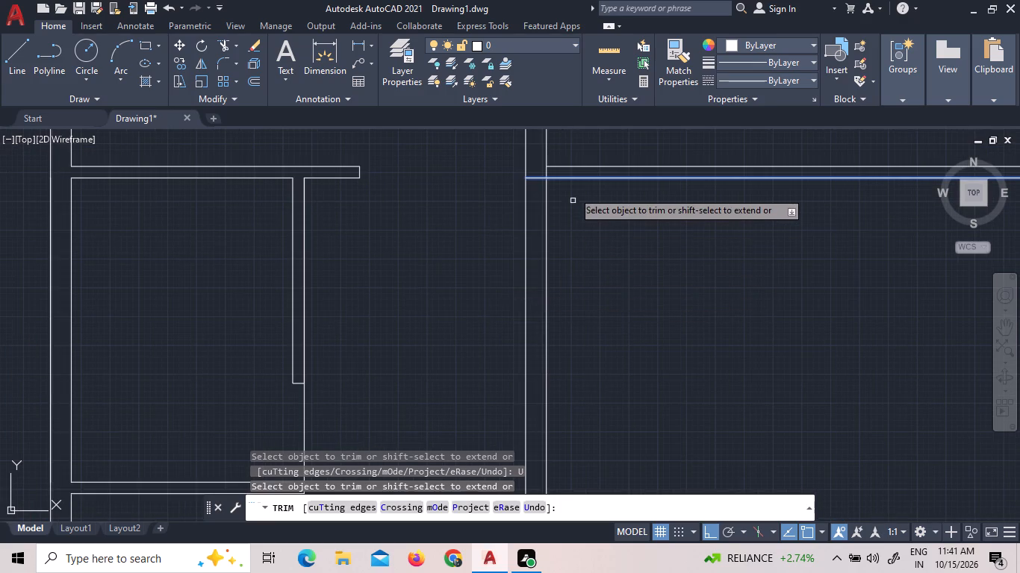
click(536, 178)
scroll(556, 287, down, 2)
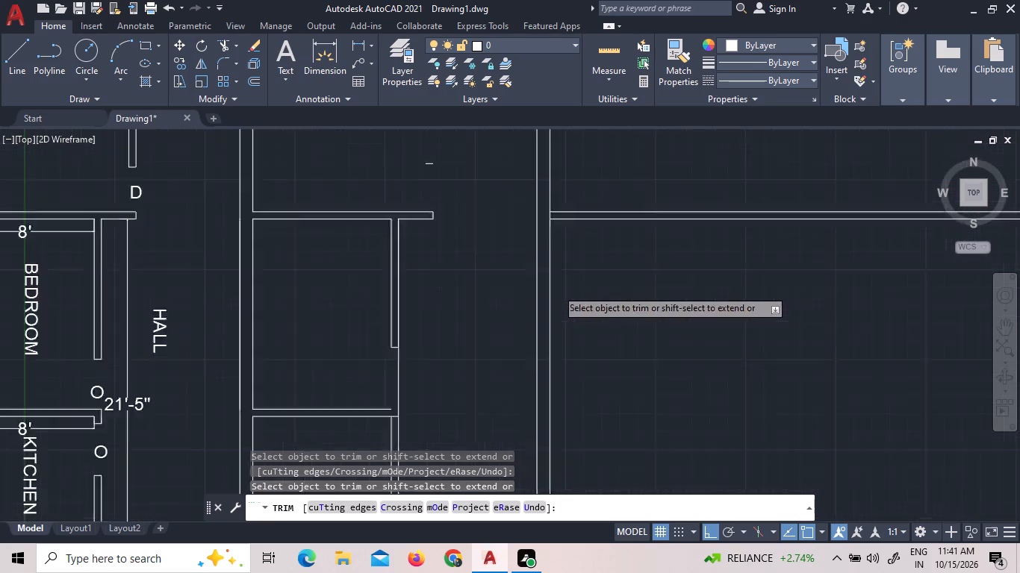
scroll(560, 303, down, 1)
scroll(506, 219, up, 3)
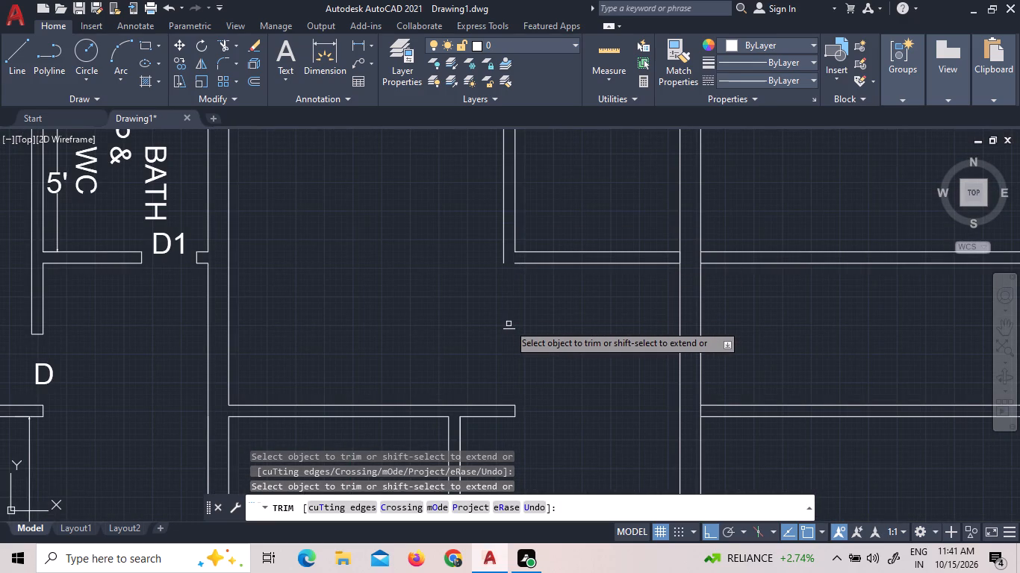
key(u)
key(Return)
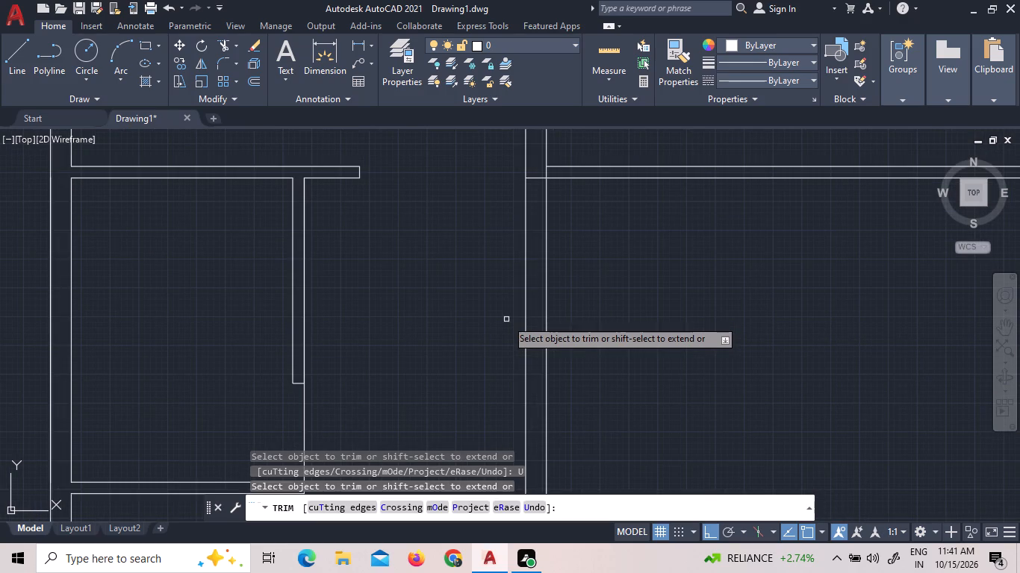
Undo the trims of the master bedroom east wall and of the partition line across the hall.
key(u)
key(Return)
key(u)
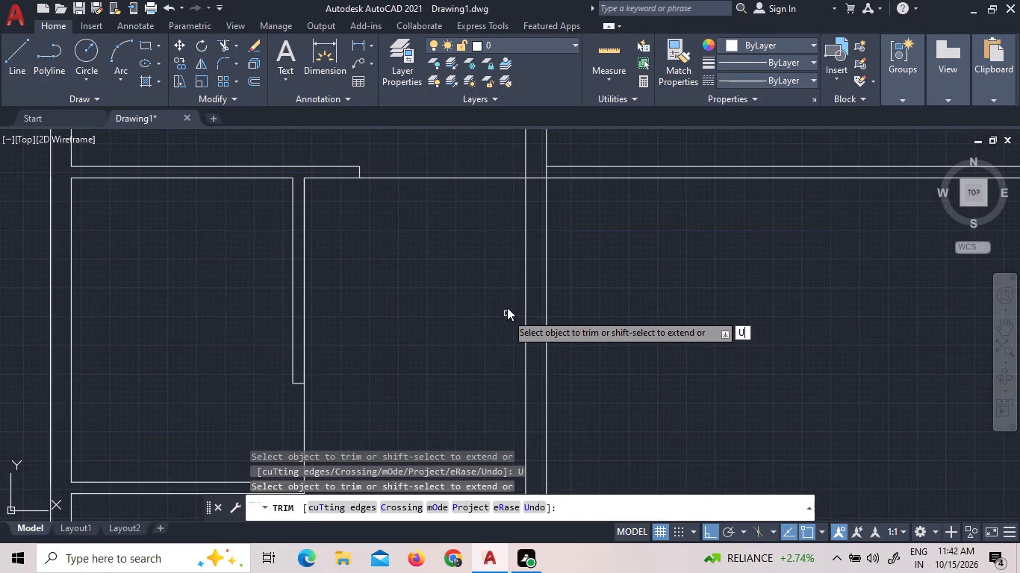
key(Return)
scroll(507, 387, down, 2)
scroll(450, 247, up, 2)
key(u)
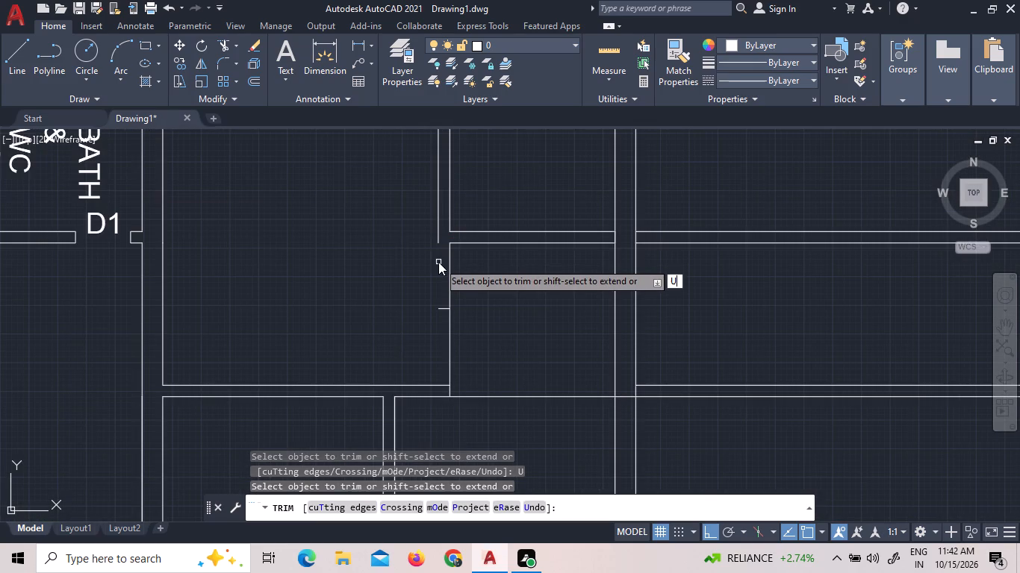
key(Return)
Trim both lines of the third unit's master bedroom east wall below the short cross line, plus the partition's south line across the hall.
scroll(448, 280, down, 3)
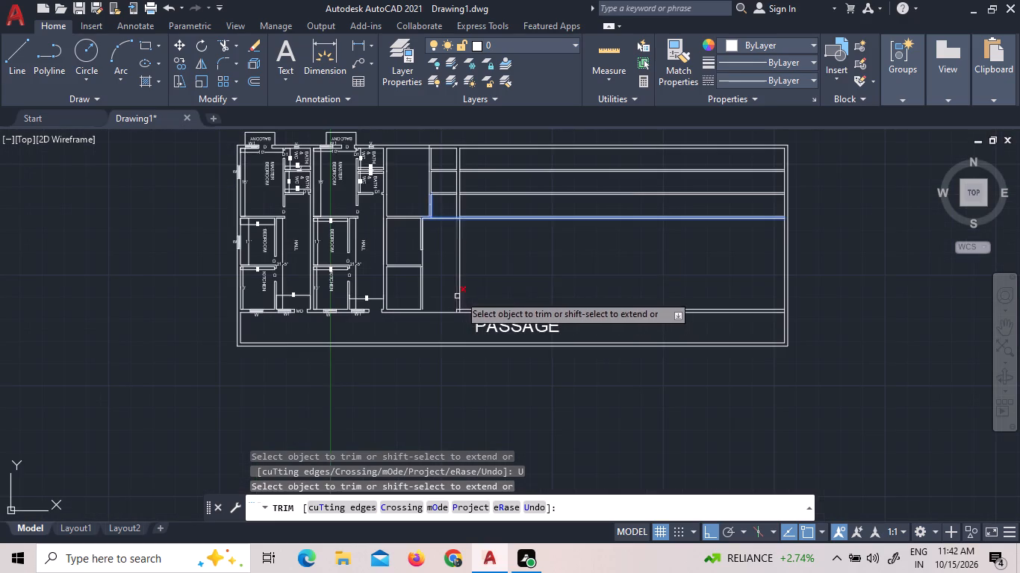
scroll(408, 181, up, 2)
scroll(473, 225, up, 2)
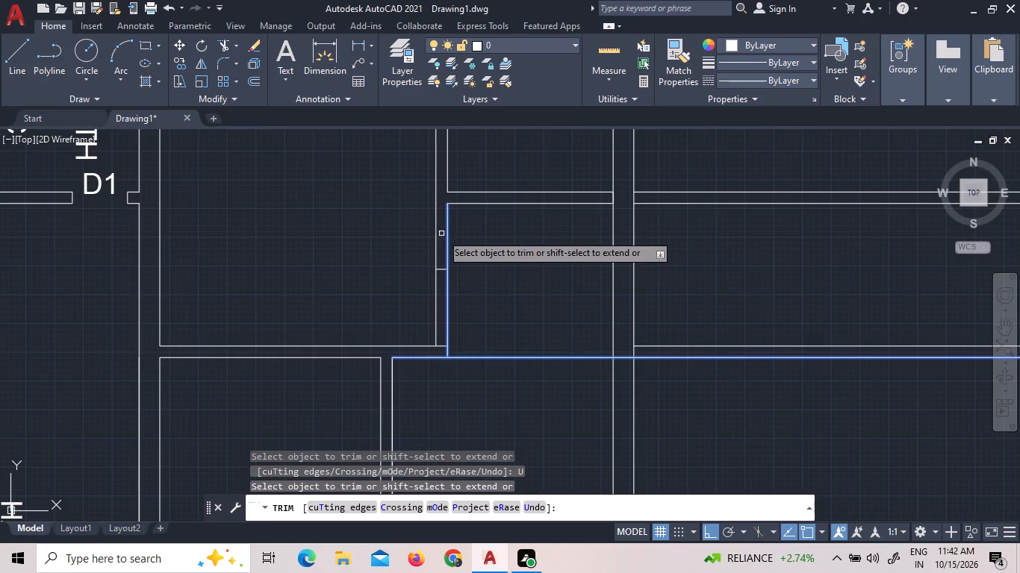
click(436, 278)
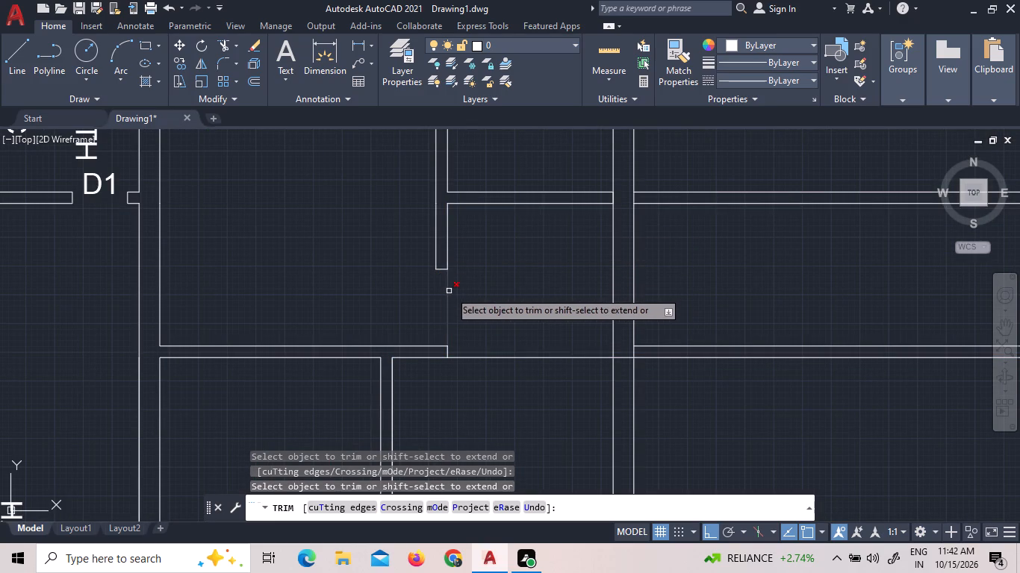
double_click(446, 289)
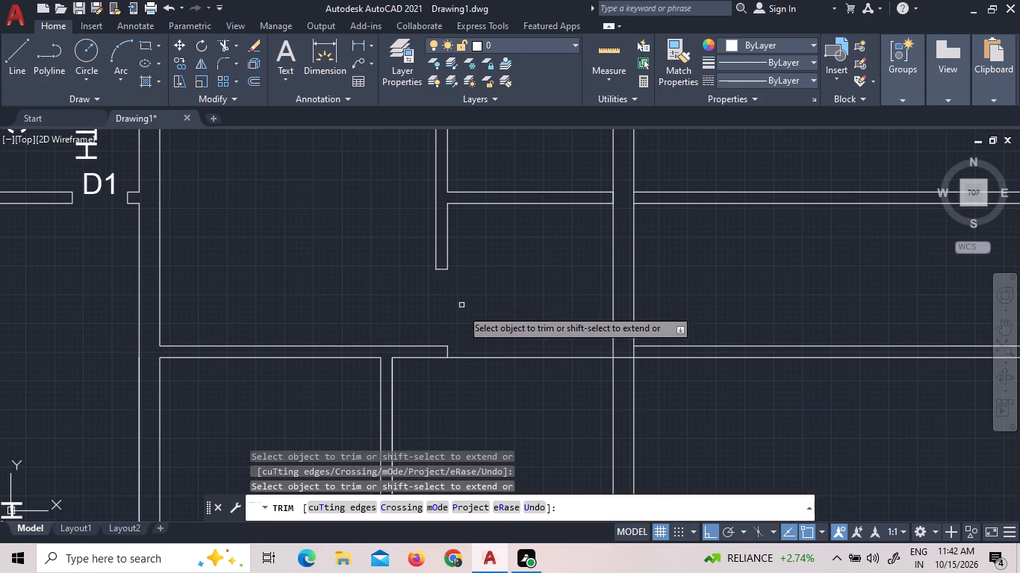
click(471, 357)
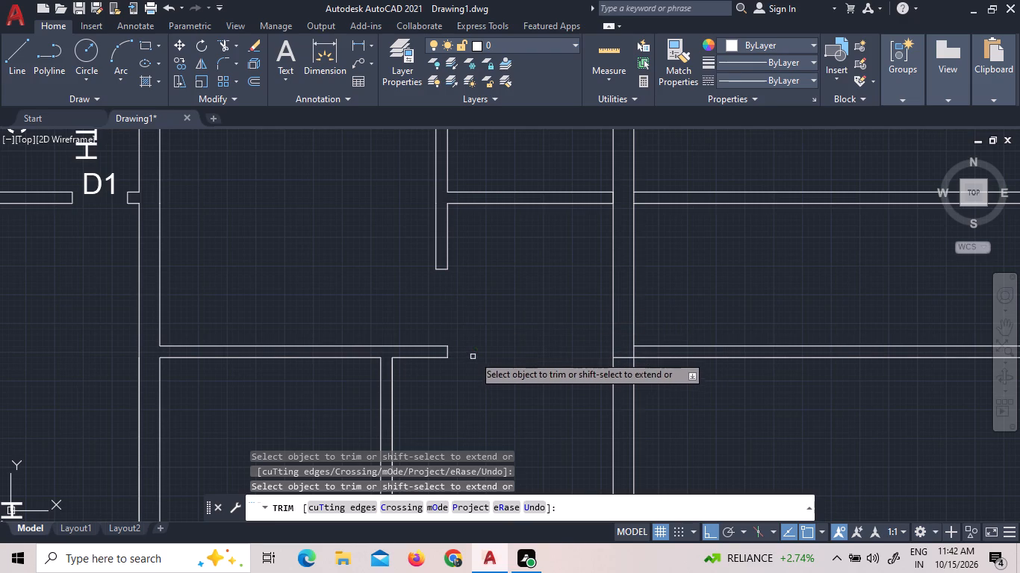
Examine the third unit's bath, bedroom and kitchen walls against the finished units, and end trimming.
scroll(502, 296, down, 3)
scroll(517, 246, up, 1)
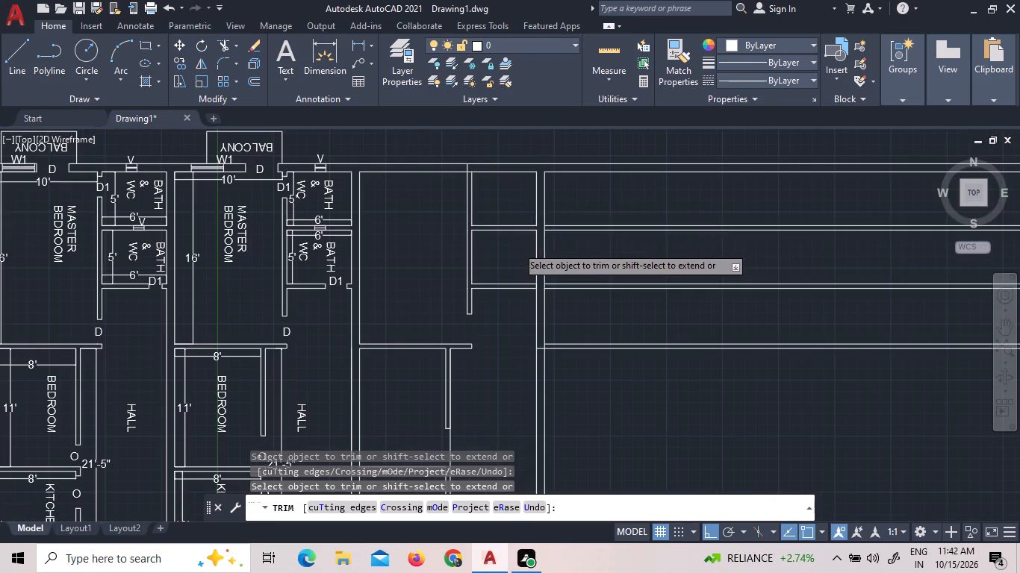
scroll(464, 166, up, 2)
scroll(503, 178, down, 1)
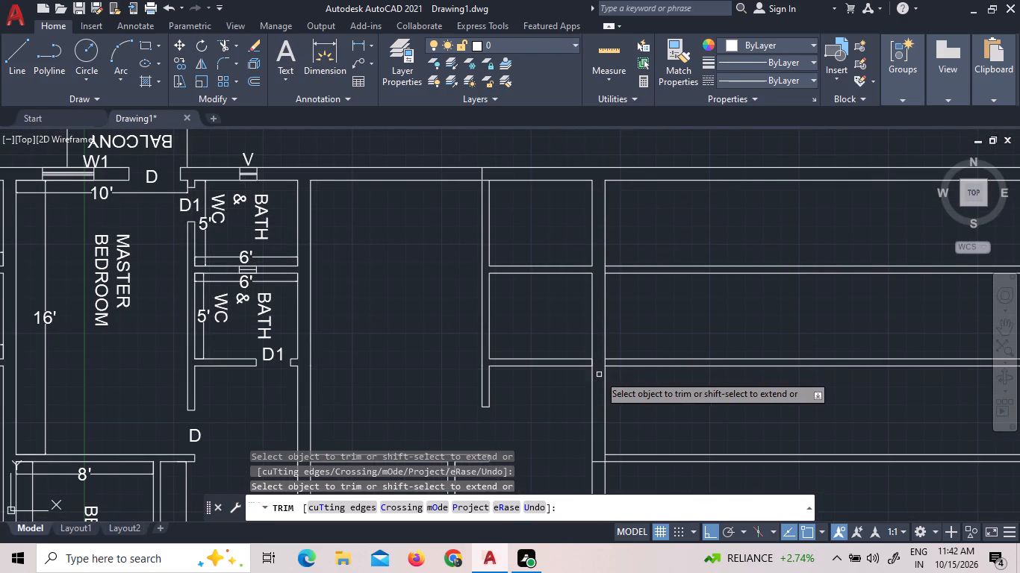
scroll(614, 268, down, 3)
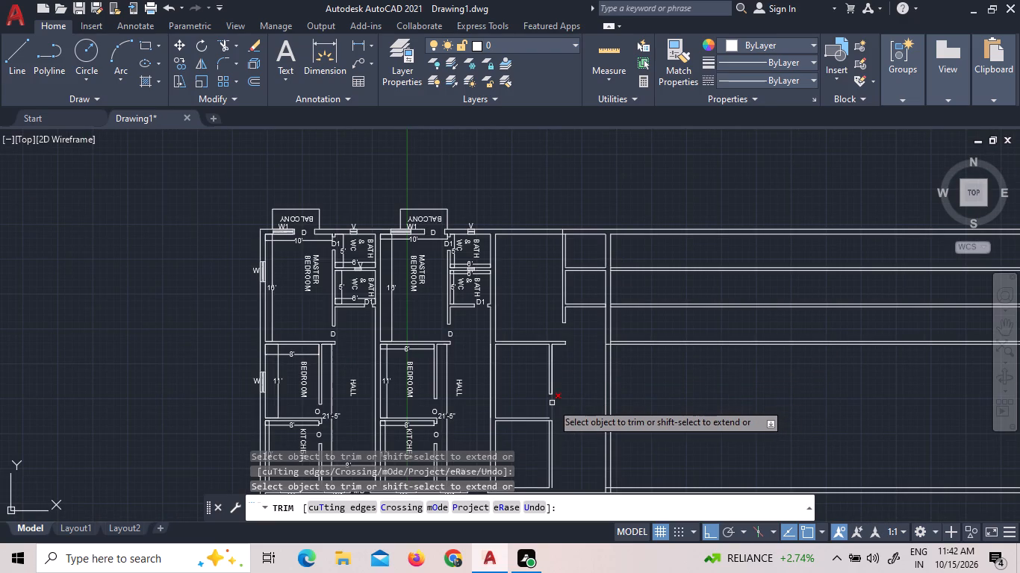
scroll(568, 396, down, 1)
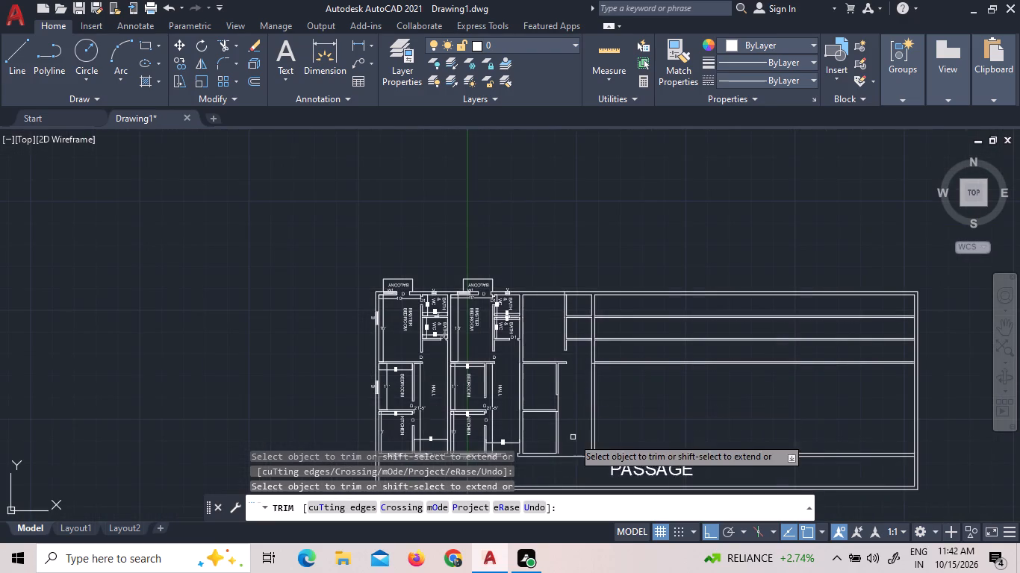
scroll(577, 472, up, 2)
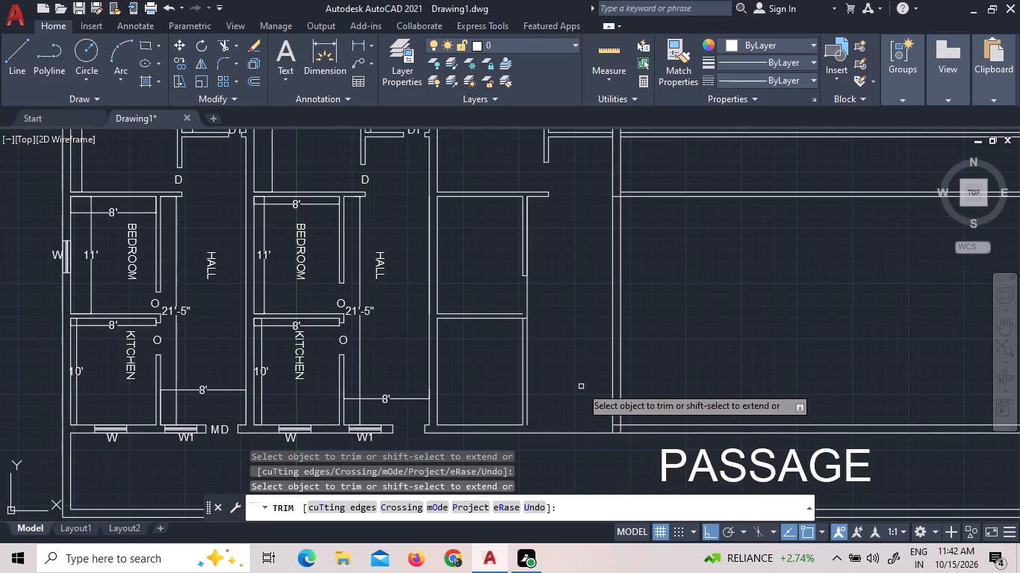
key(Escape)
Extend the north line of the third unit's bedroom-kitchen partition to the hall-side line of the east wall.
scroll(574, 354, down, 1)
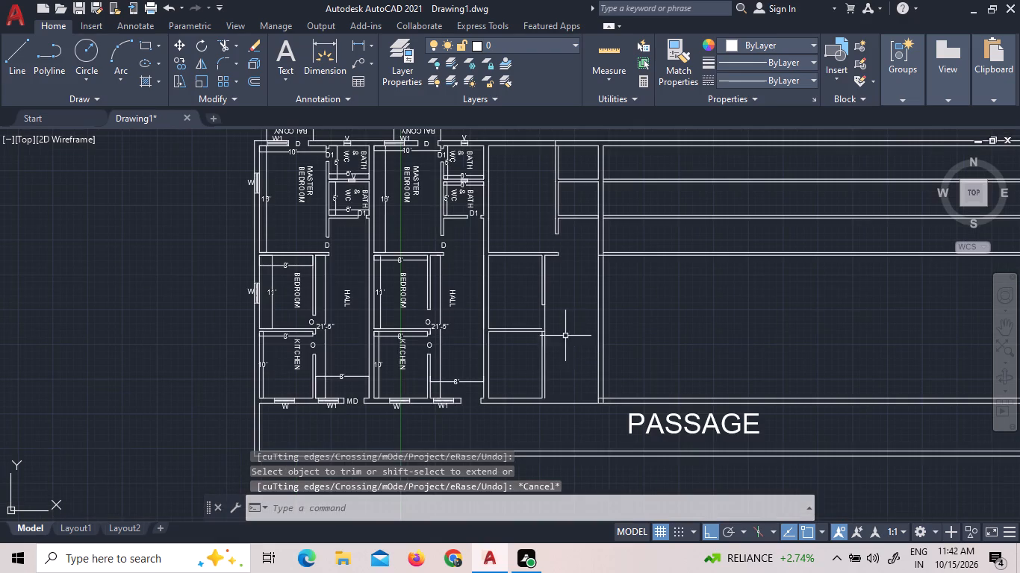
scroll(585, 234, up, 1)
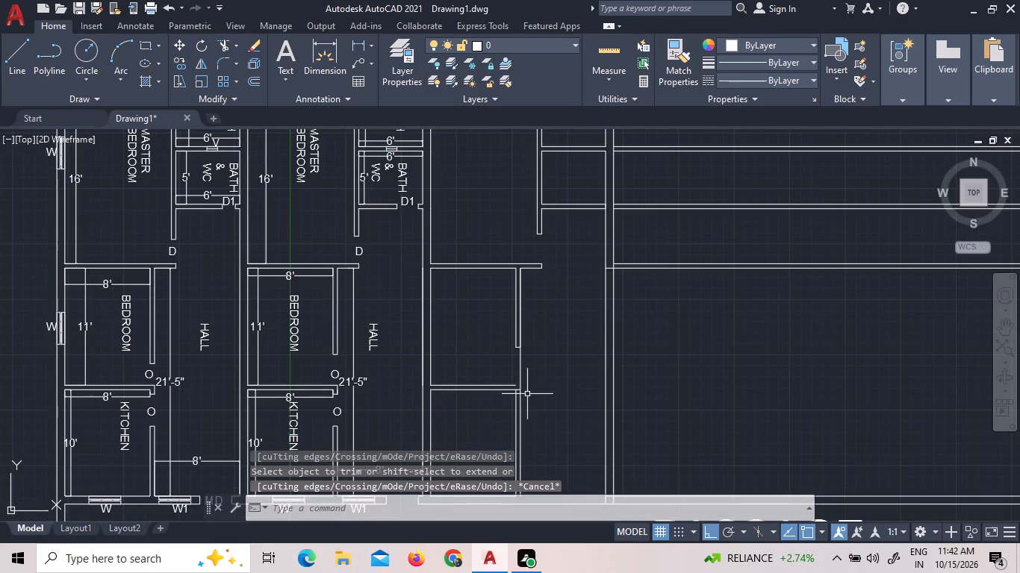
text(EX)
key(space)
key(space)
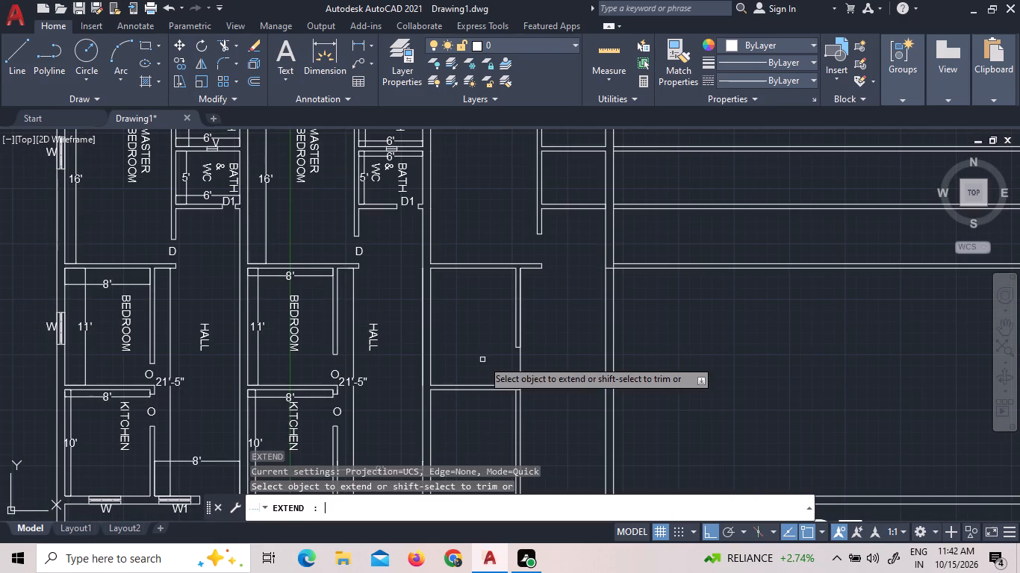
click(506, 386)
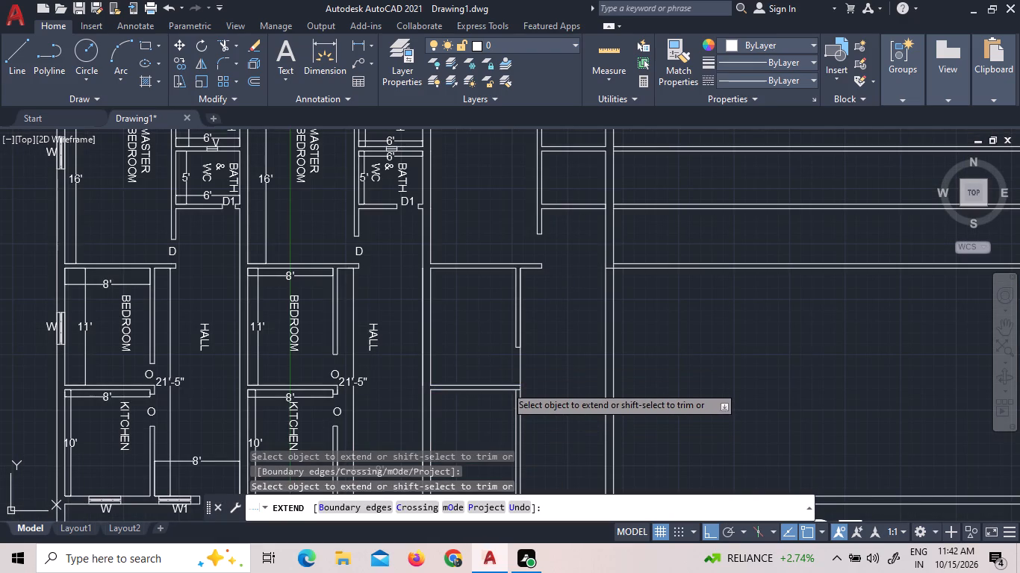
Extend the hall-side line of the third unit's kitchen east wall to the PASSAGE wall's outer line.
scroll(601, 322, down, 1)
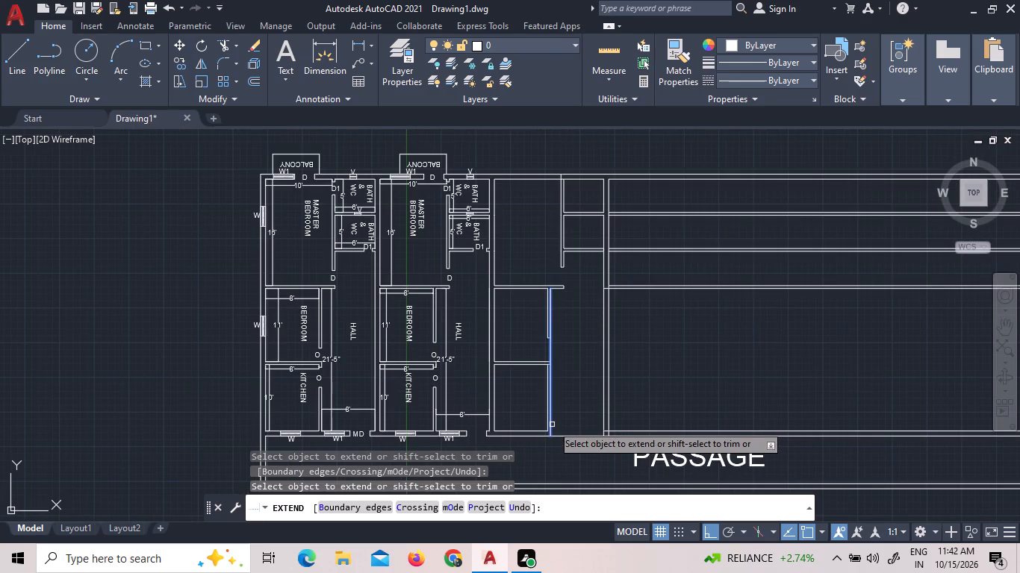
click(552, 425)
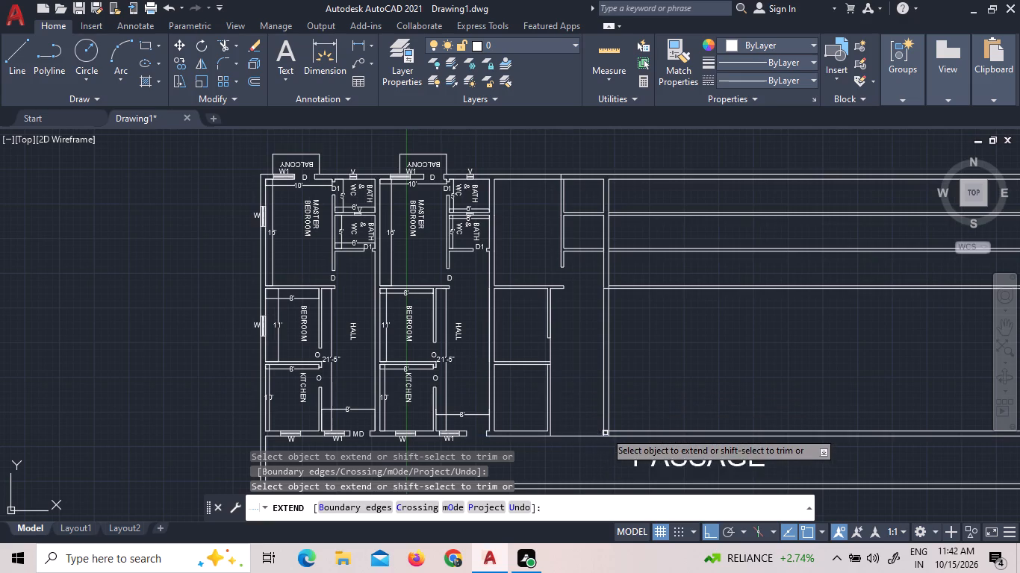
scroll(605, 430, up, 2)
key(Escape)
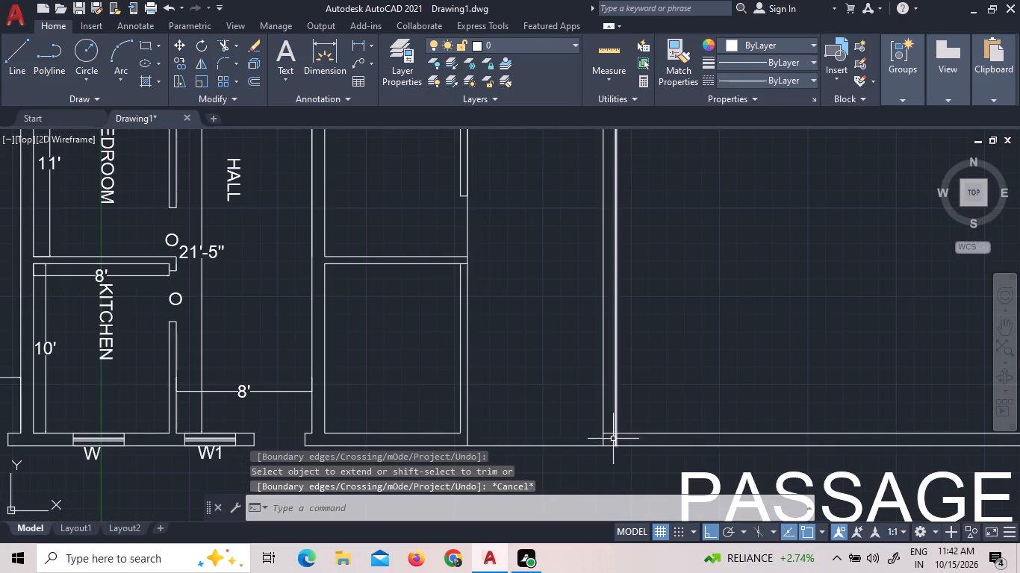
Trim the overlapping lines where the third unit's hall east wall crosses the PASSAGE wall's inner line.
text(TR)
key(space)
key(space)
click(609, 432)
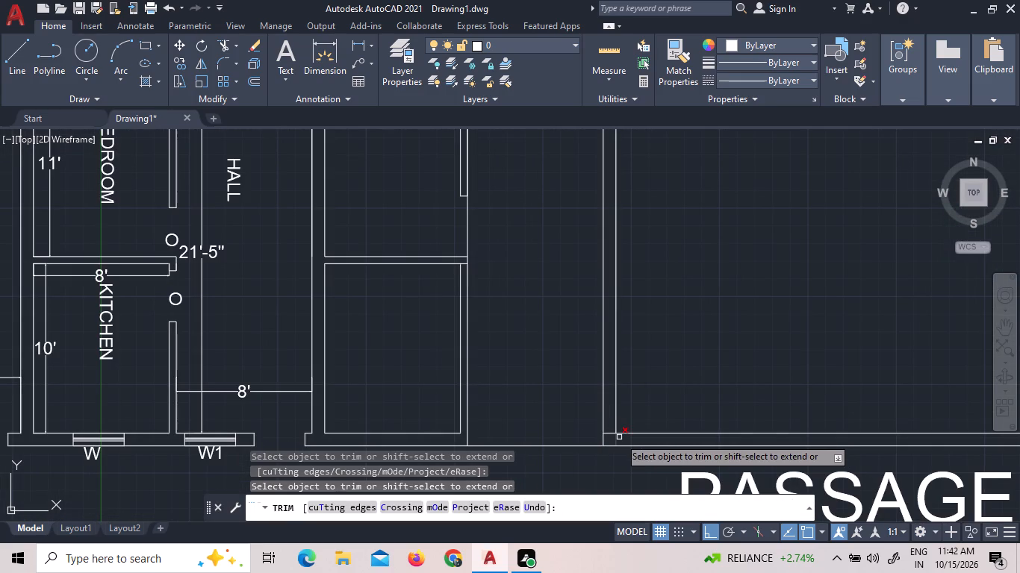
click(619, 437)
click(611, 430)
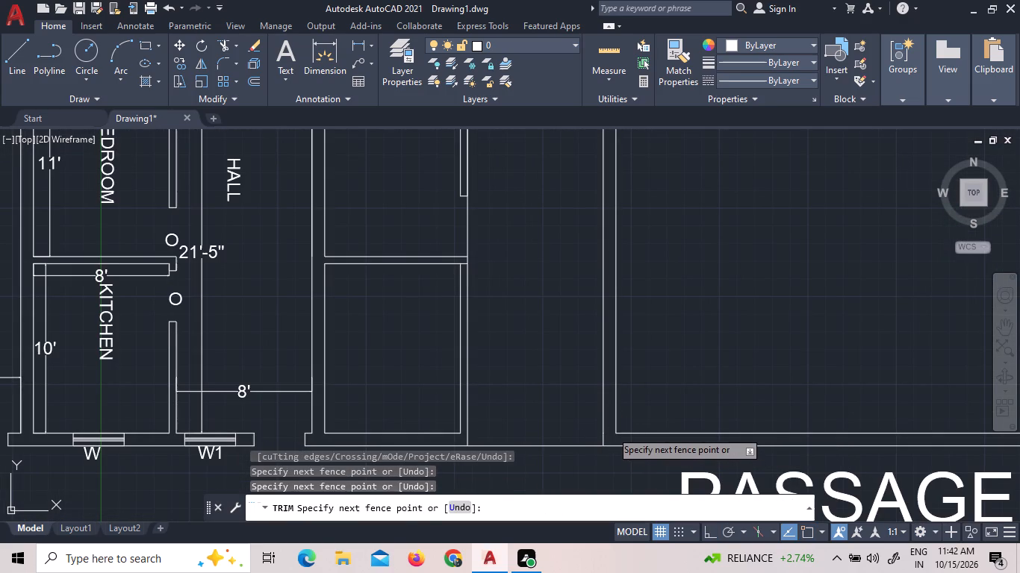
Trim the horizontal wall line running through the thickness of the third unit's hall east wall, level with the bedroom's north partition.
scroll(659, 377, down, 1)
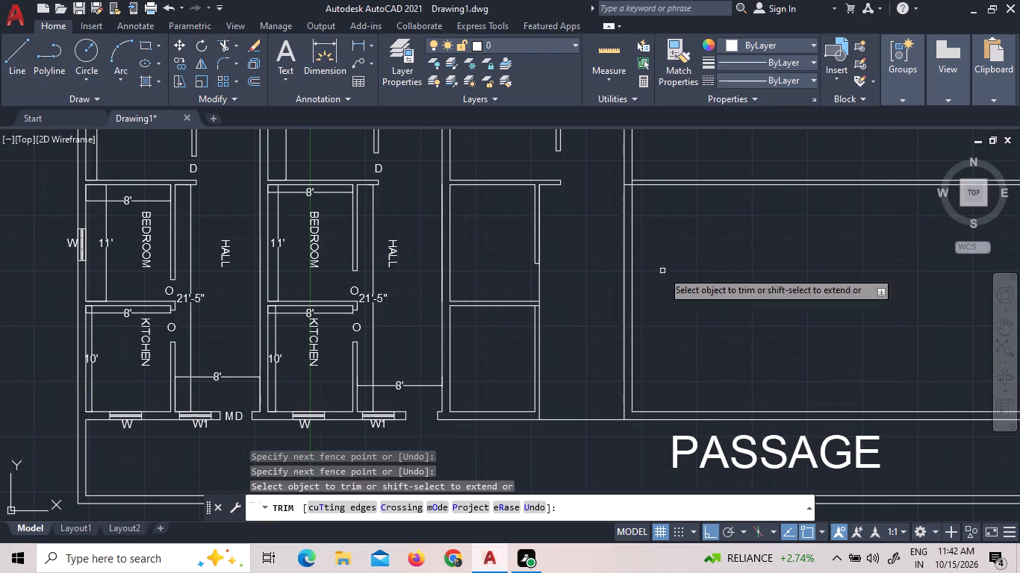
scroll(619, 171, up, 2)
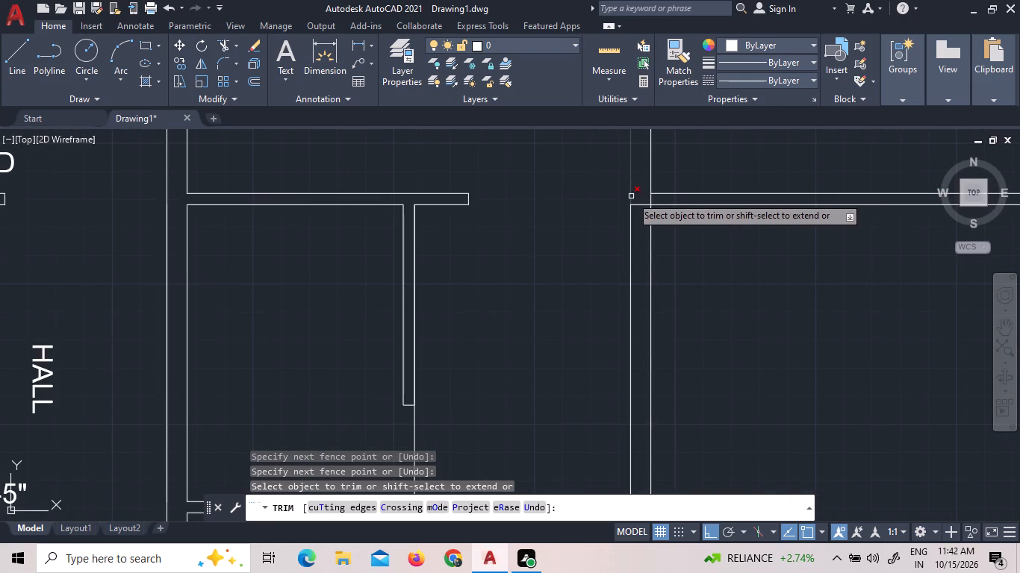
click(638, 205)
scroll(687, 230, down, 2)
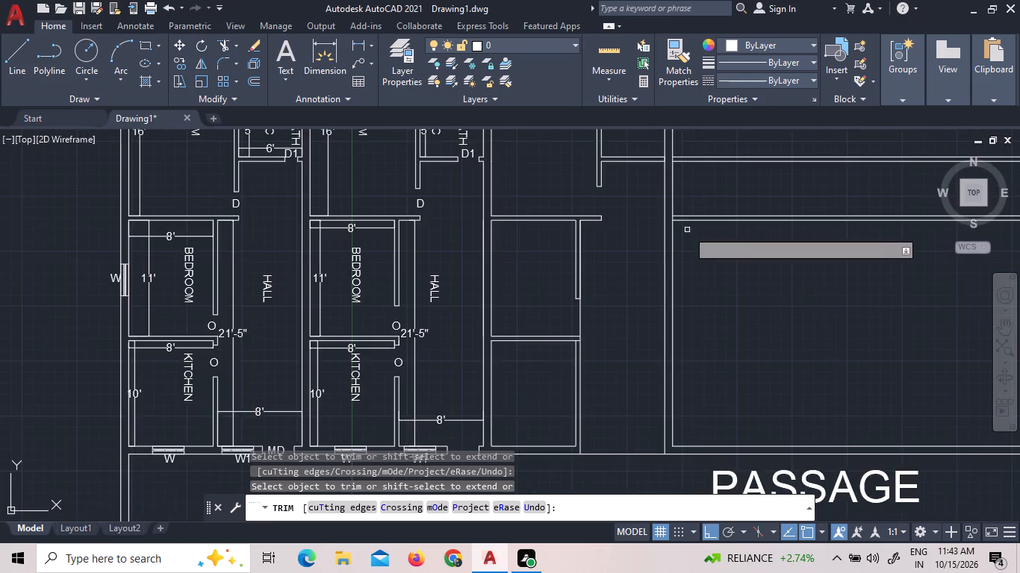
Offset the short line closing the PASSAGE wall at the third unit's hall east wall 3' to the west.
scroll(687, 230, down, 1)
right_click(706, 269)
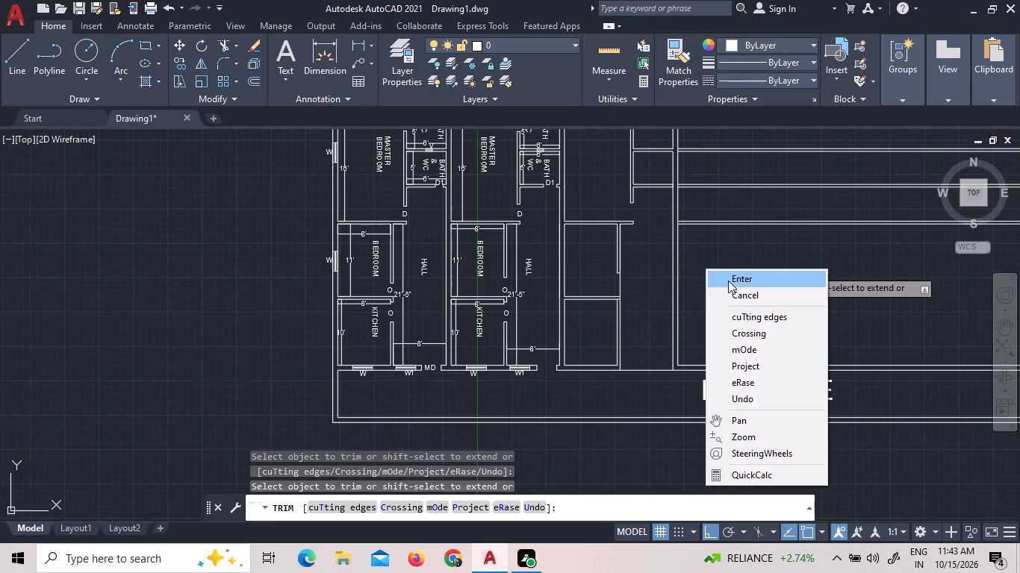
click(728, 281)
scroll(675, 368, up, 2)
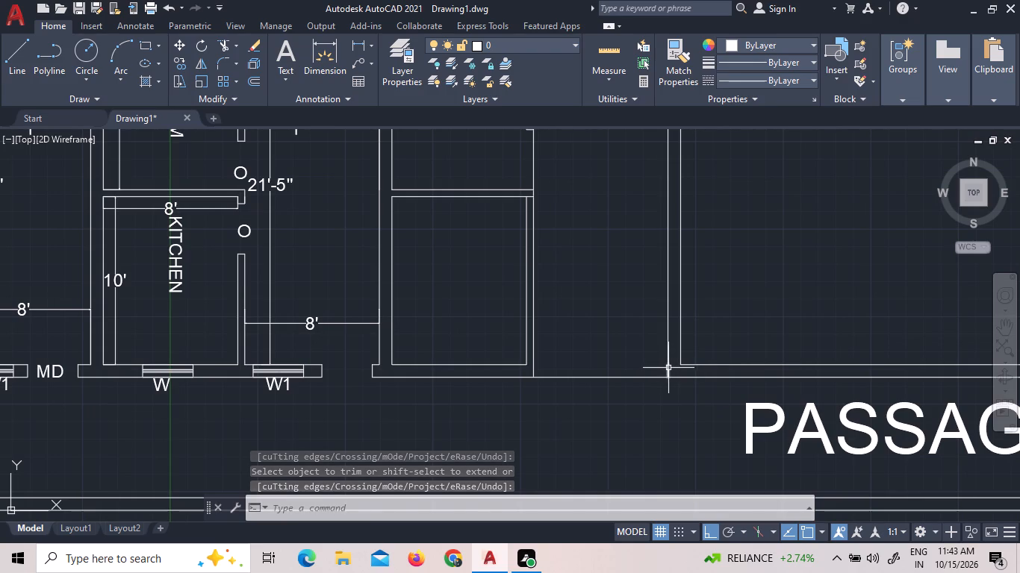
click(669, 370)
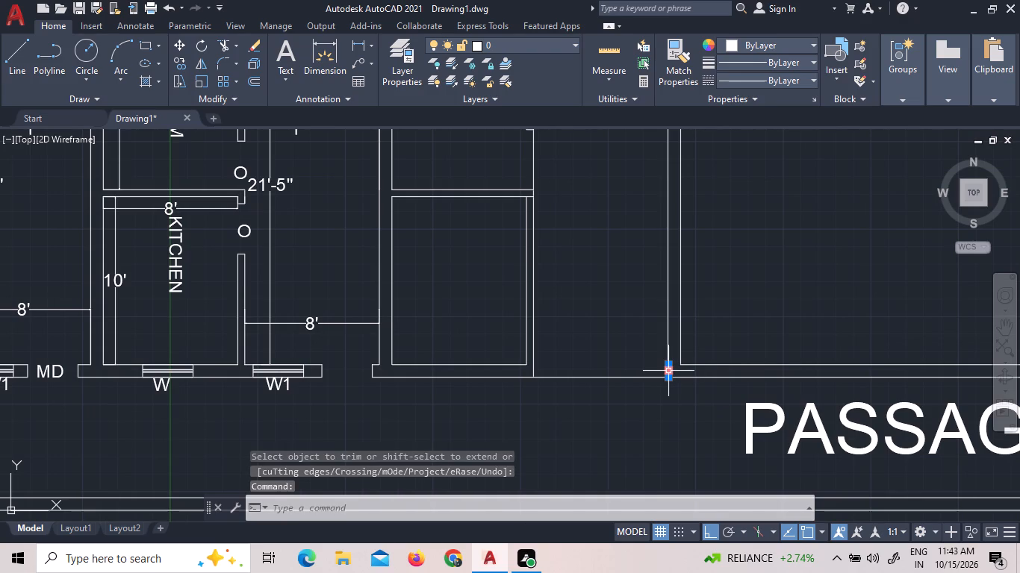
key(o)
key(Return)
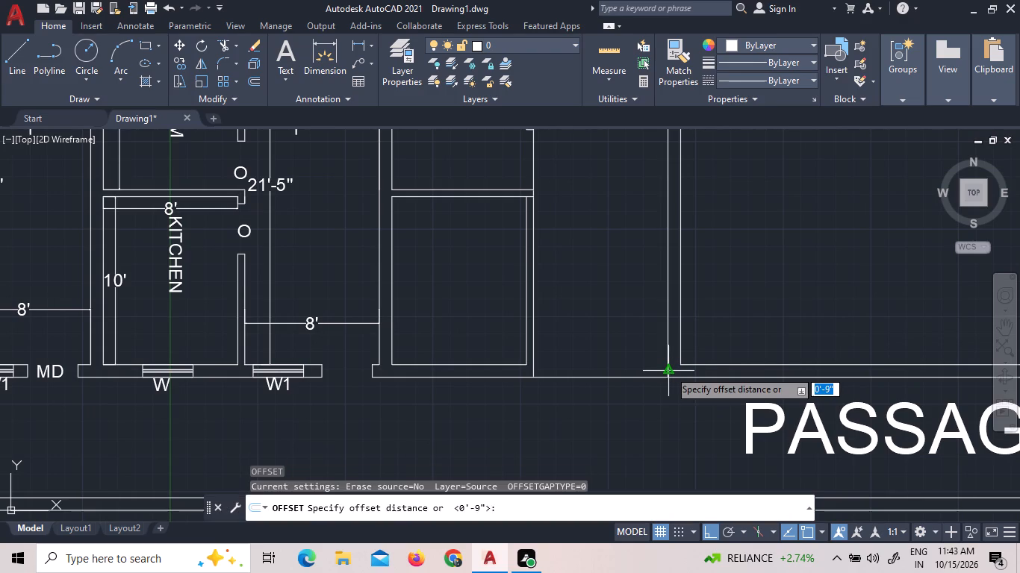
key(3)
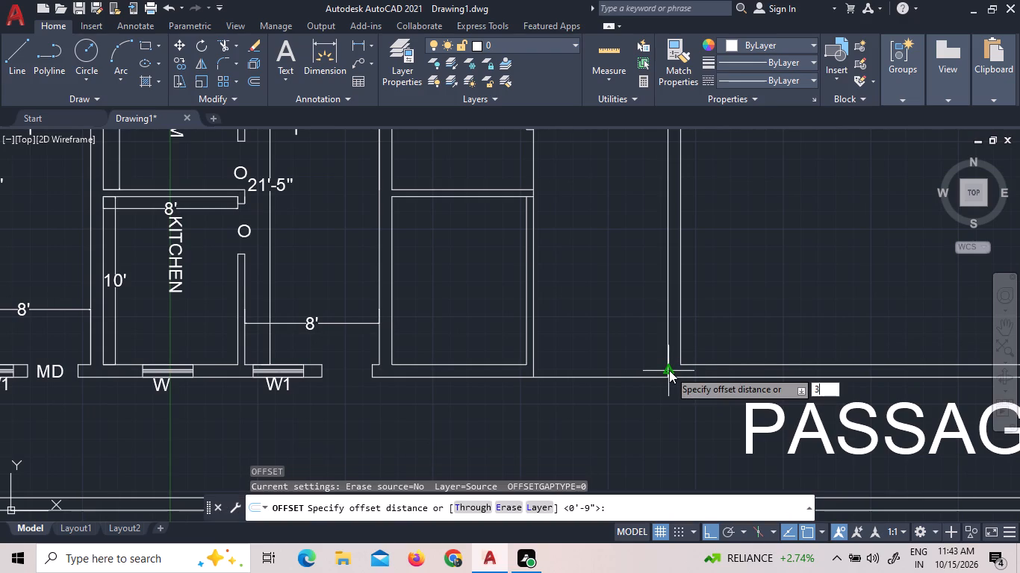
key(apostrophe)
key(Return)
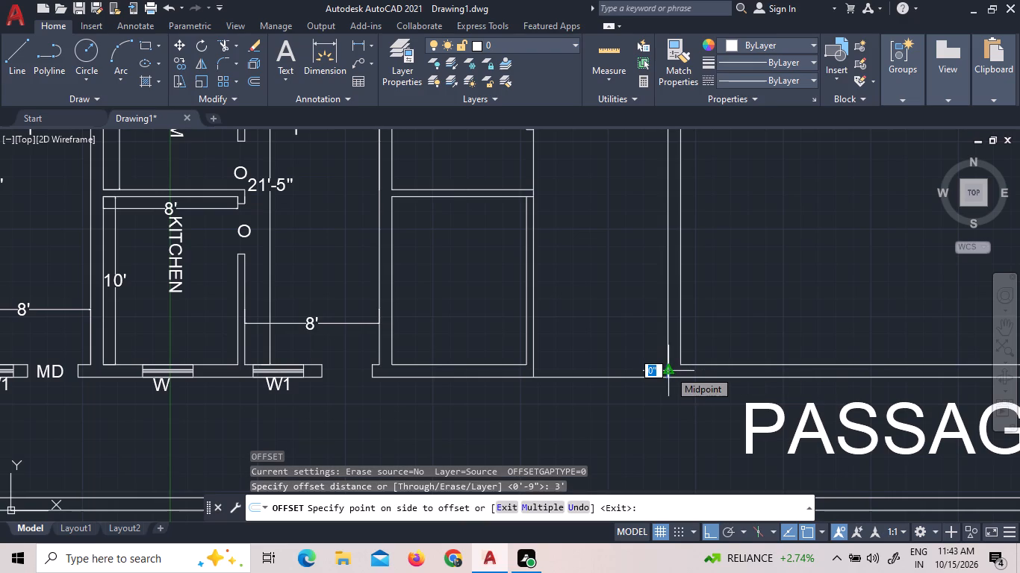
scroll(669, 370, up, 5)
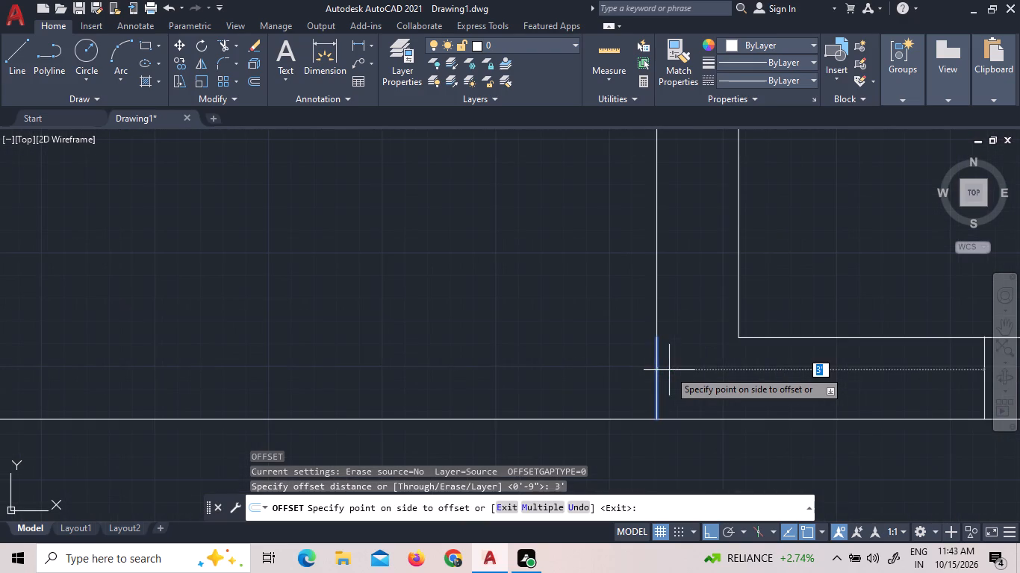
click(565, 360)
scroll(576, 386, down, 5)
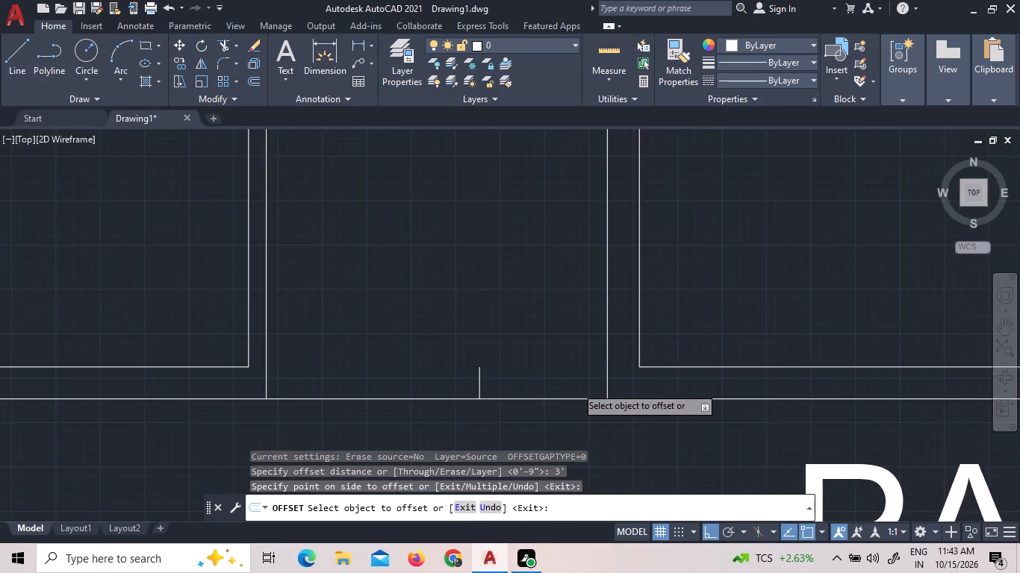
Offset the third unit's bedroom-kitchen partition lines 3' each, the short south piece into the kitchen and the north line into the bedroom.
scroll(576, 386, down, 1)
scroll(453, 212, up, 1)
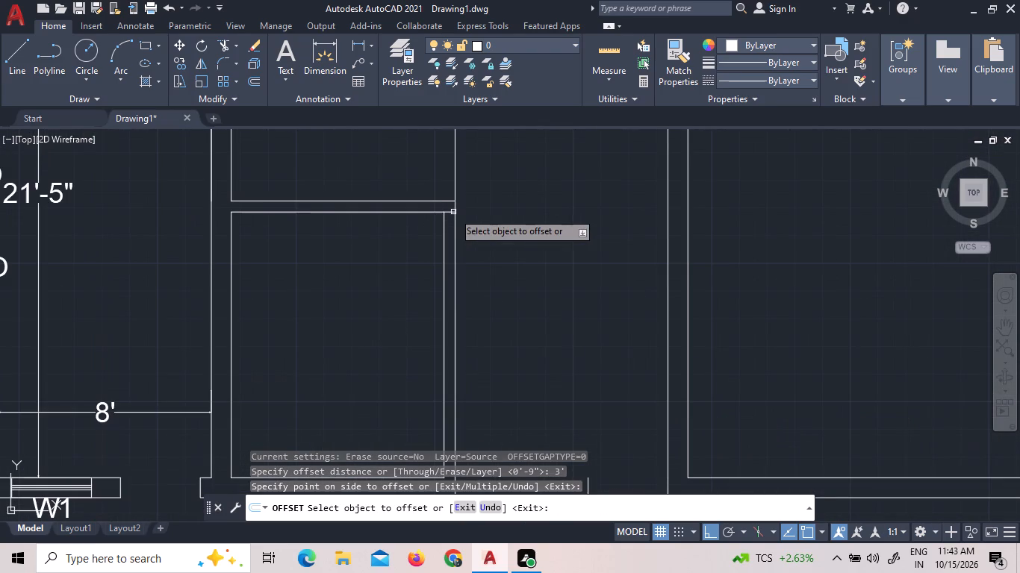
click(453, 212)
click(450, 234)
scroll(518, 311, down, 2)
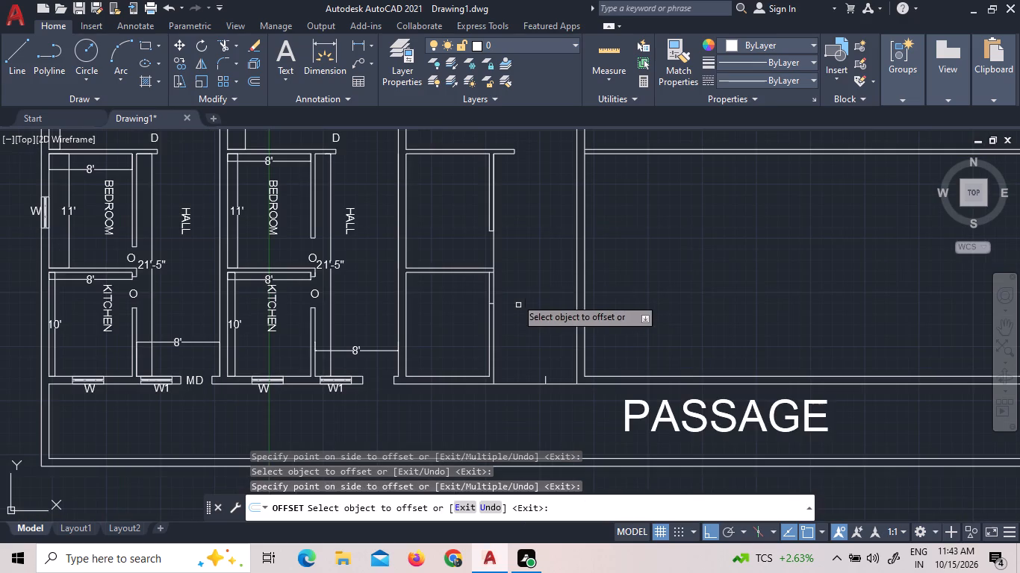
scroll(494, 234, up, 3)
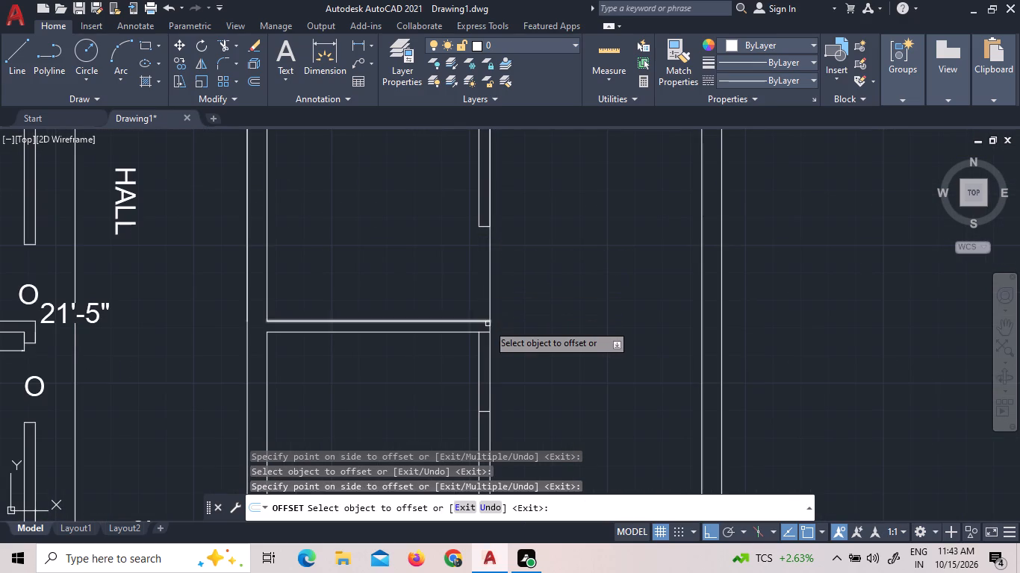
click(488, 321)
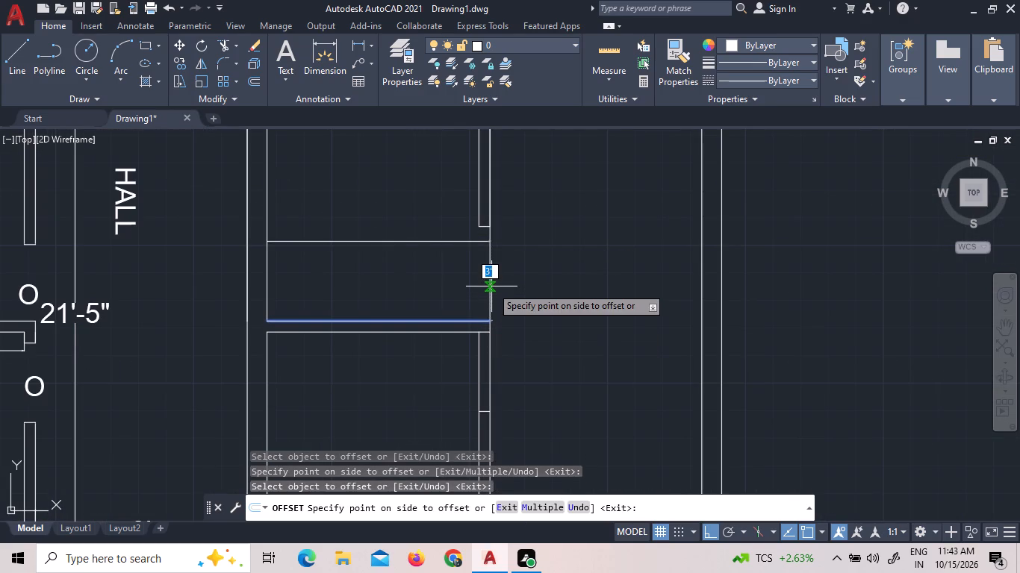
click(491, 286)
Offset the short line crossing the north outer wall above the third unit's bath partition 3' to the west.
scroll(559, 285, down, 4)
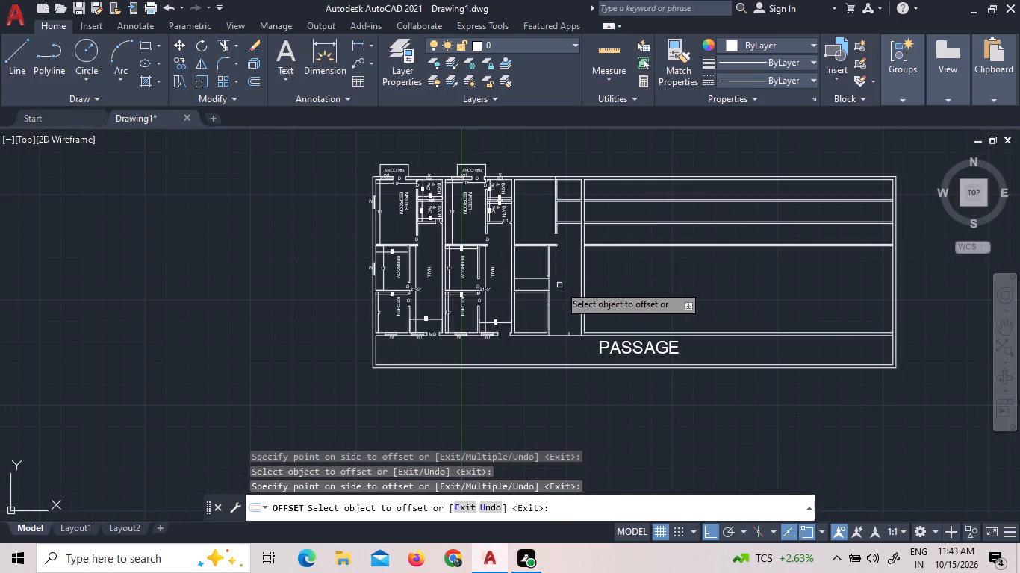
scroll(563, 187, up, 5)
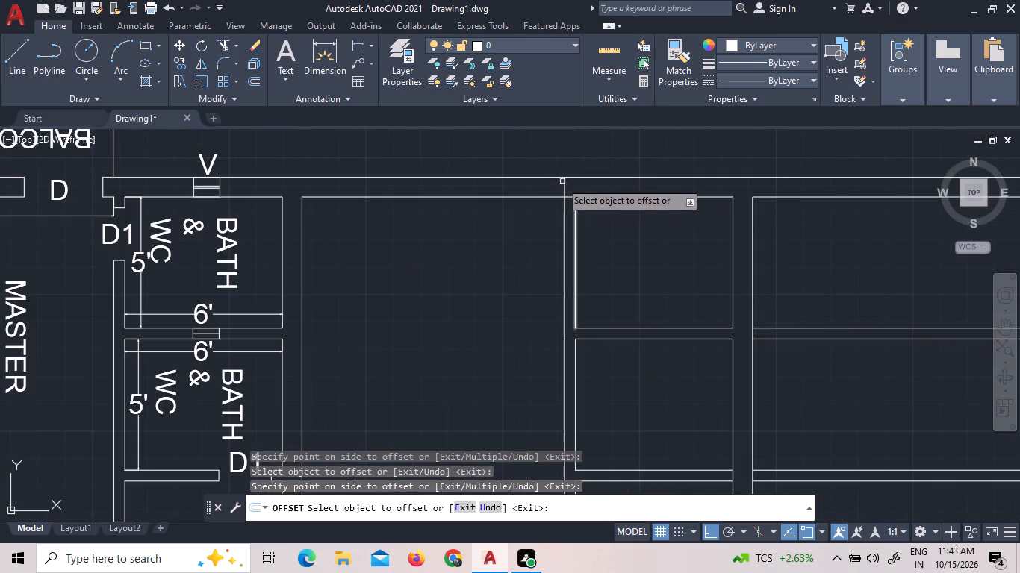
click(564, 181)
click(532, 189)
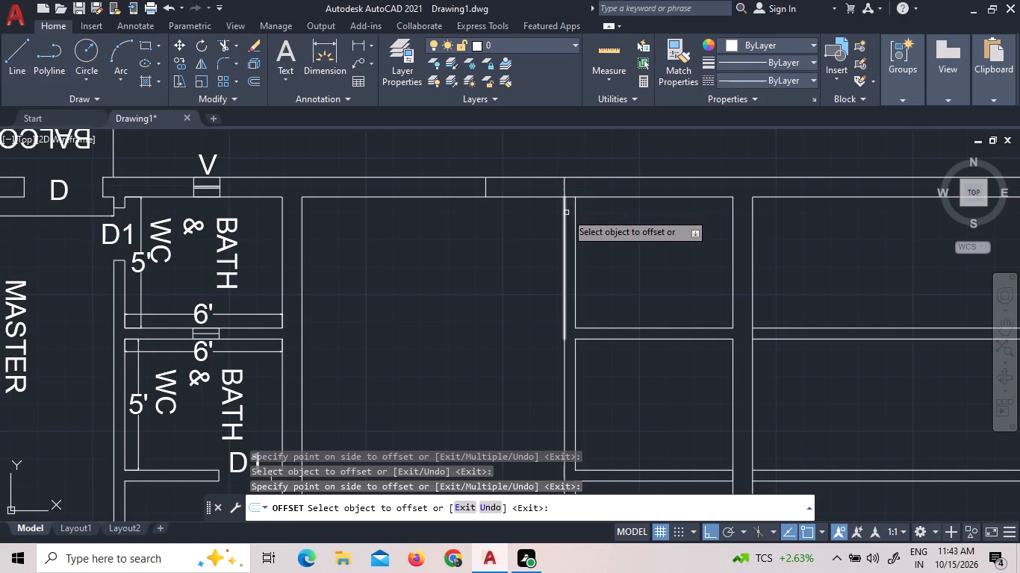
key(Escape)
key(Escape)
Offset the same short line across the north outer wall, above the third unit's bath partition, 5" to the west.
key(o)
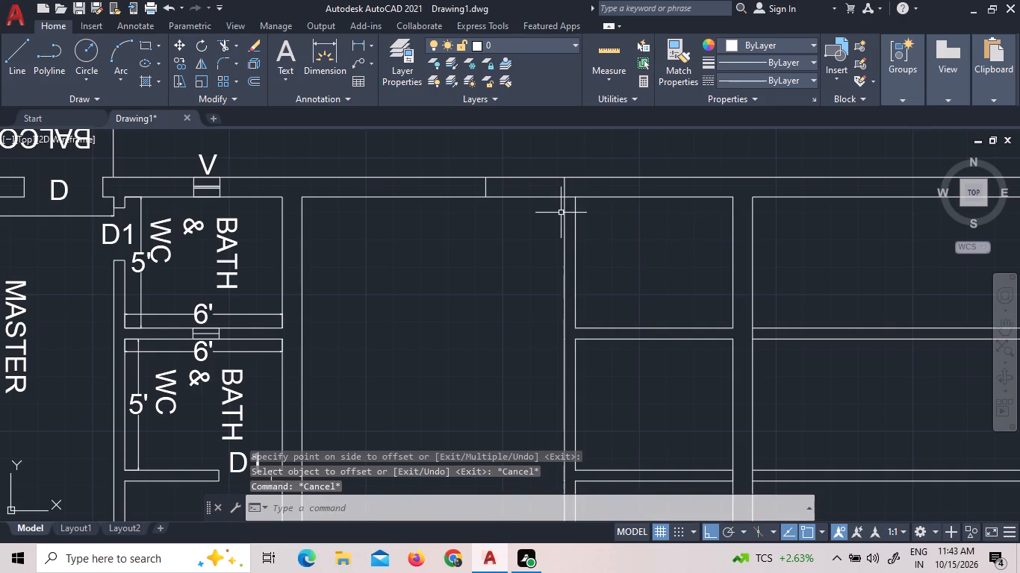
key(Return)
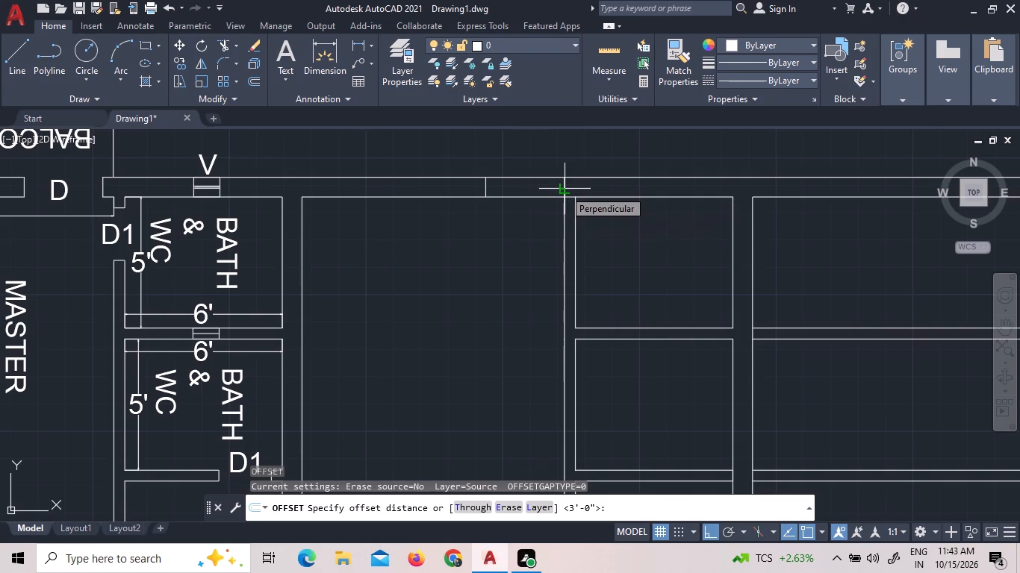
text(5")
key(Return)
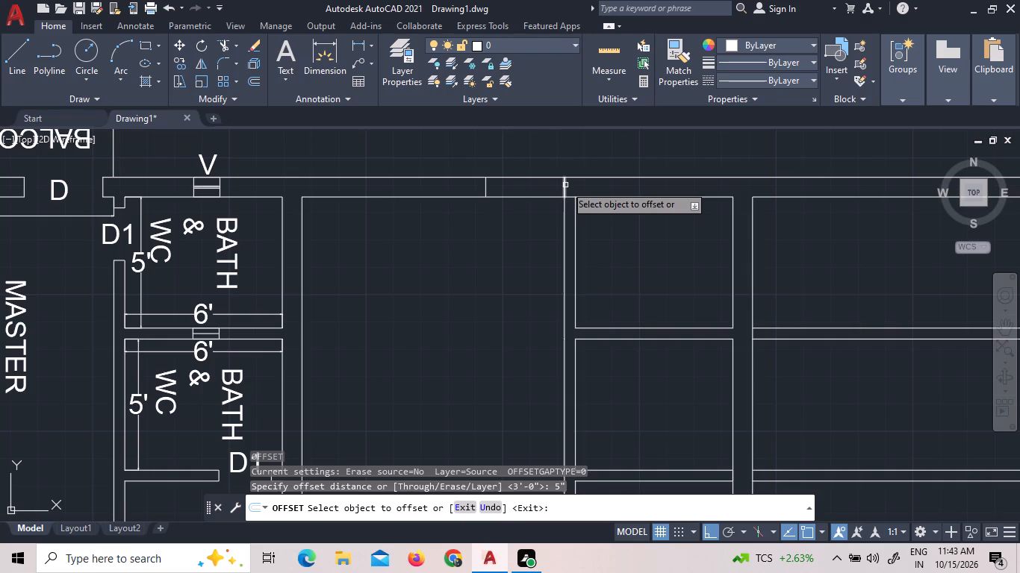
click(565, 185)
click(536, 193)
scroll(553, 169, down, 2)
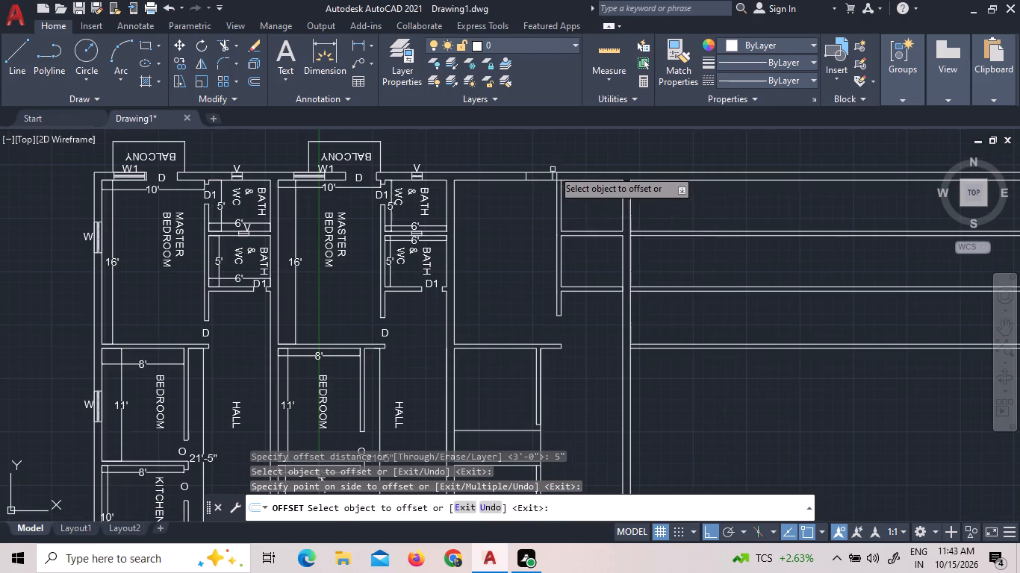
Offset the short line across the top of the third unit's upper bath west wall 5" to the south.
scroll(631, 301, up, 2)
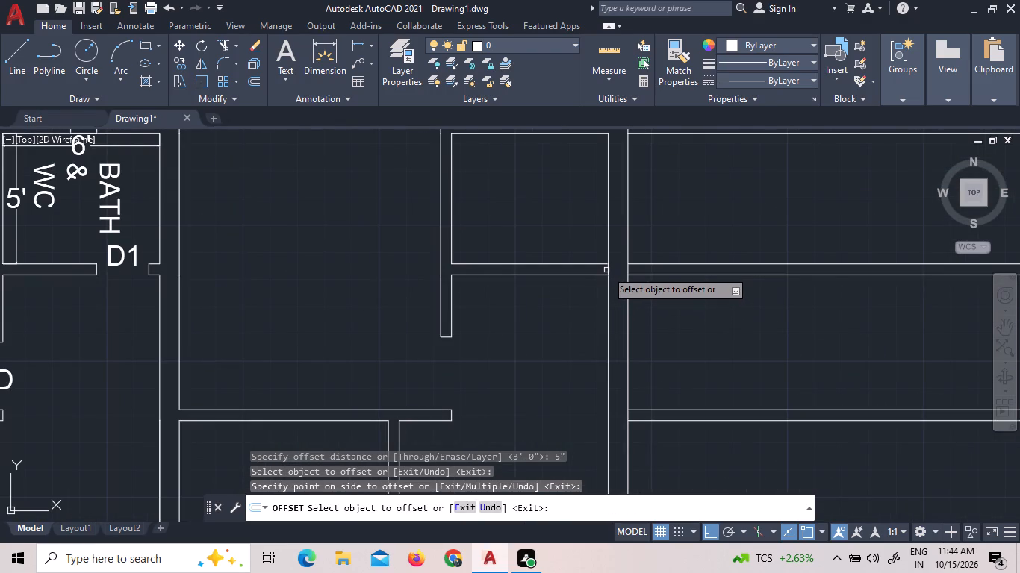
scroll(604, 274, down, 2)
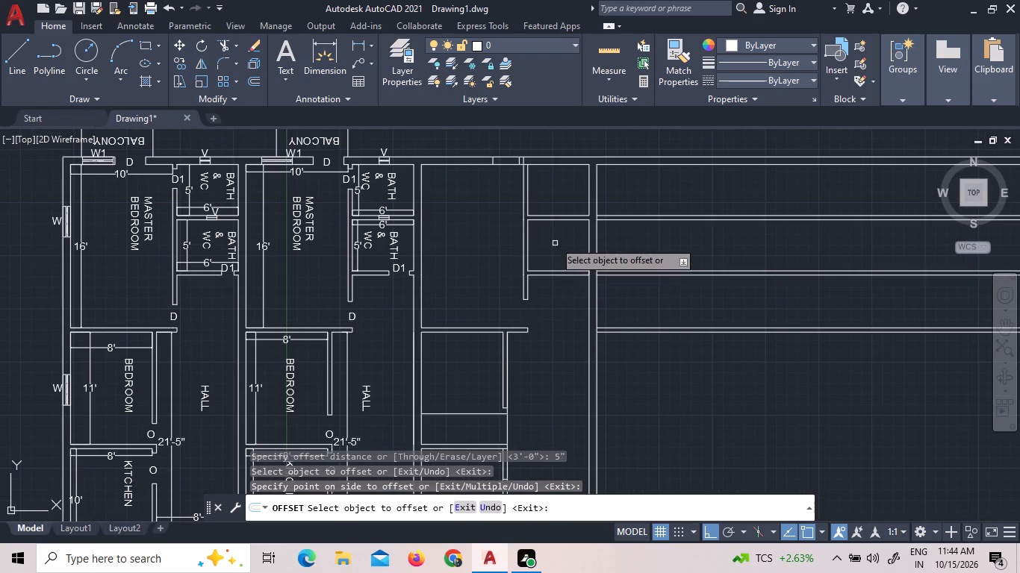
scroll(526, 162, up, 4)
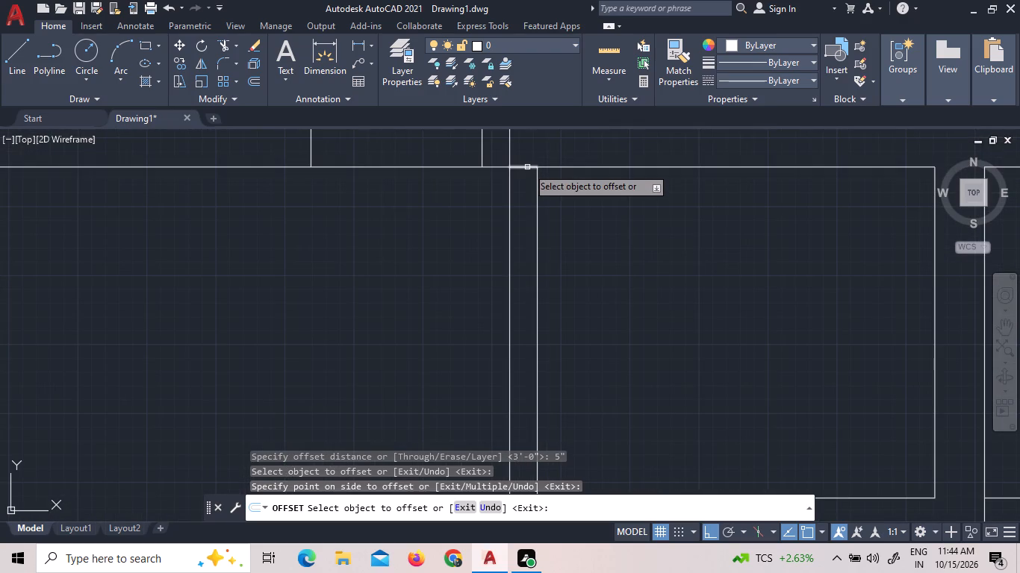
click(526, 167)
click(529, 196)
scroll(539, 195, down, 2)
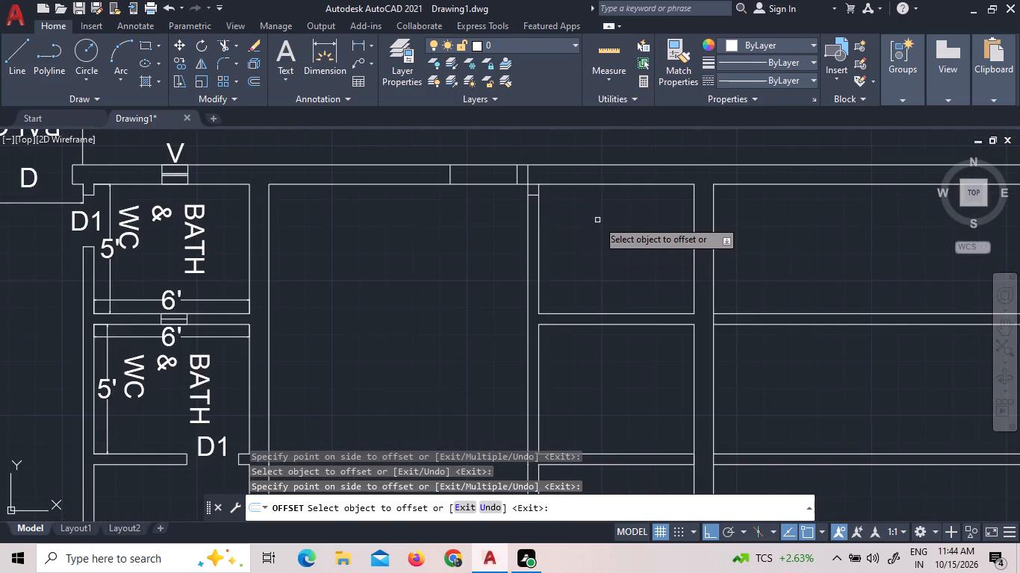
Offset the end line of the third unit's bedroom east wall 5" to the north and 5" to the south.
scroll(591, 220, down, 1)
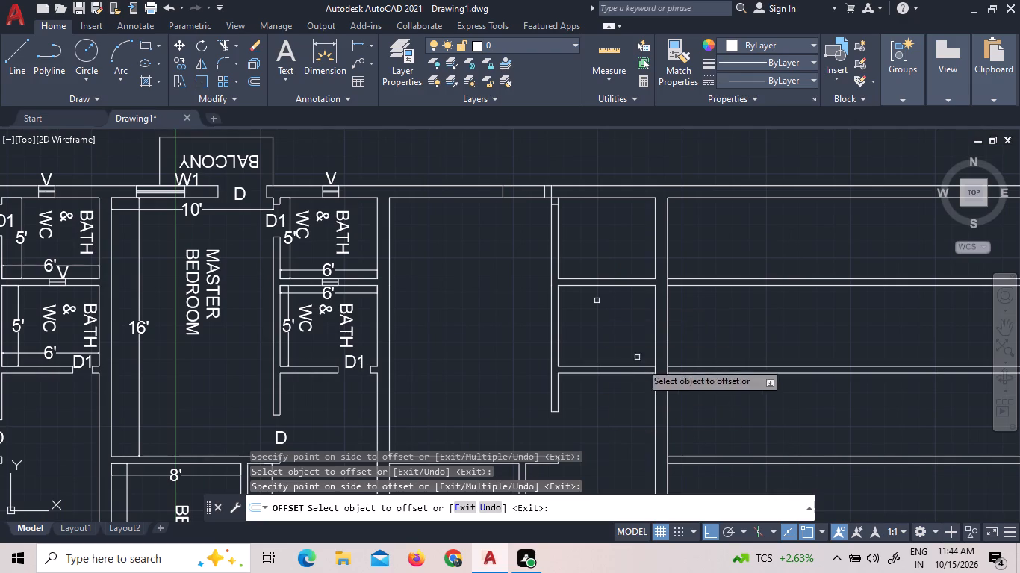
scroll(644, 366, down, 1)
middle_drag(644, 396, 588, 192)
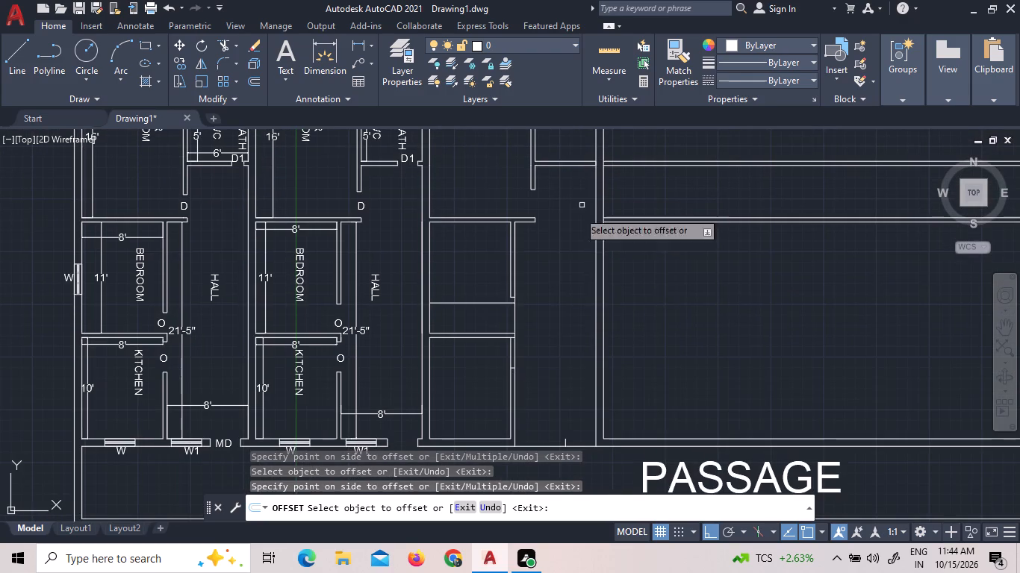
scroll(518, 303, up, 2)
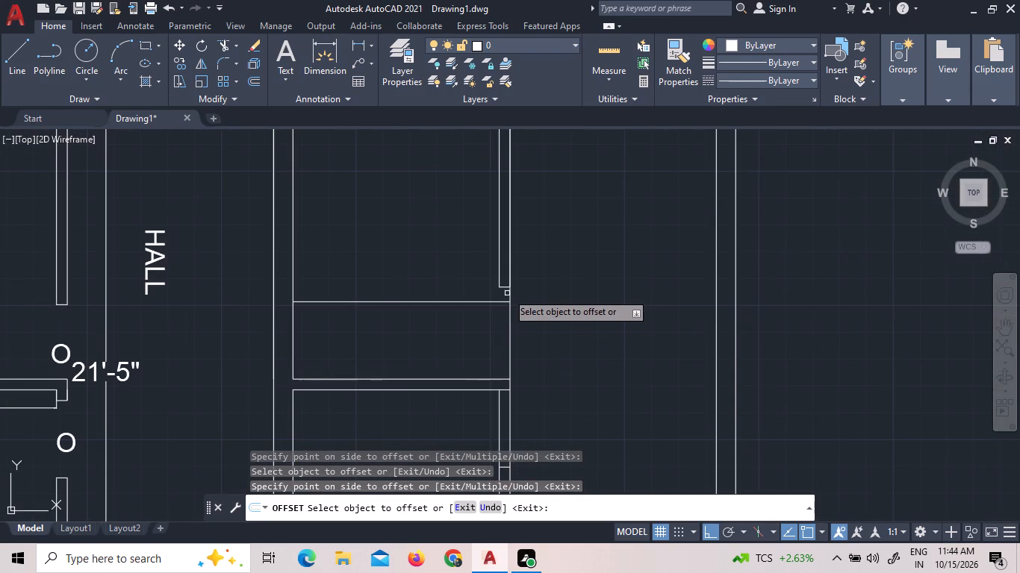
click(506, 287)
click(506, 292)
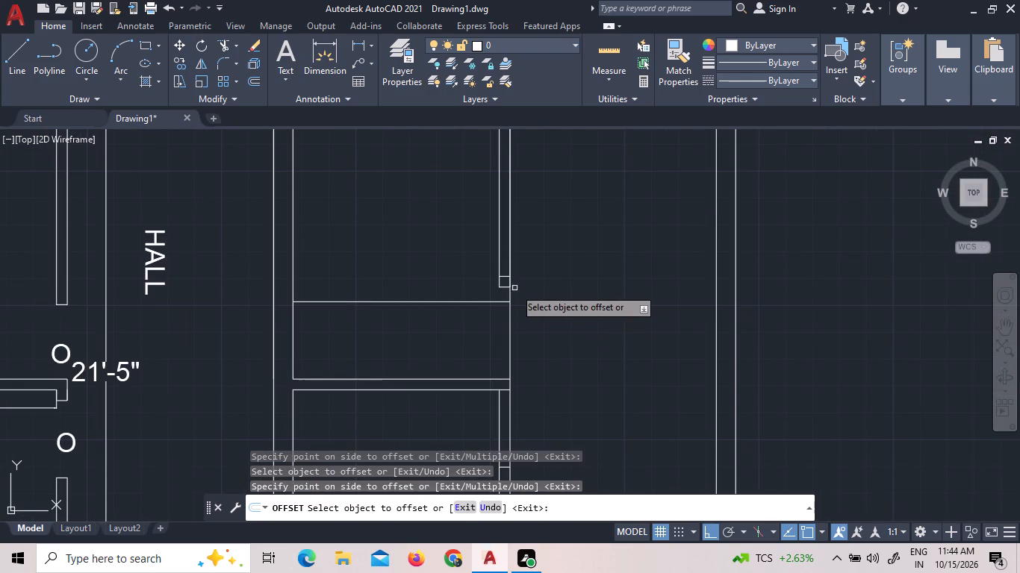
click(506, 289)
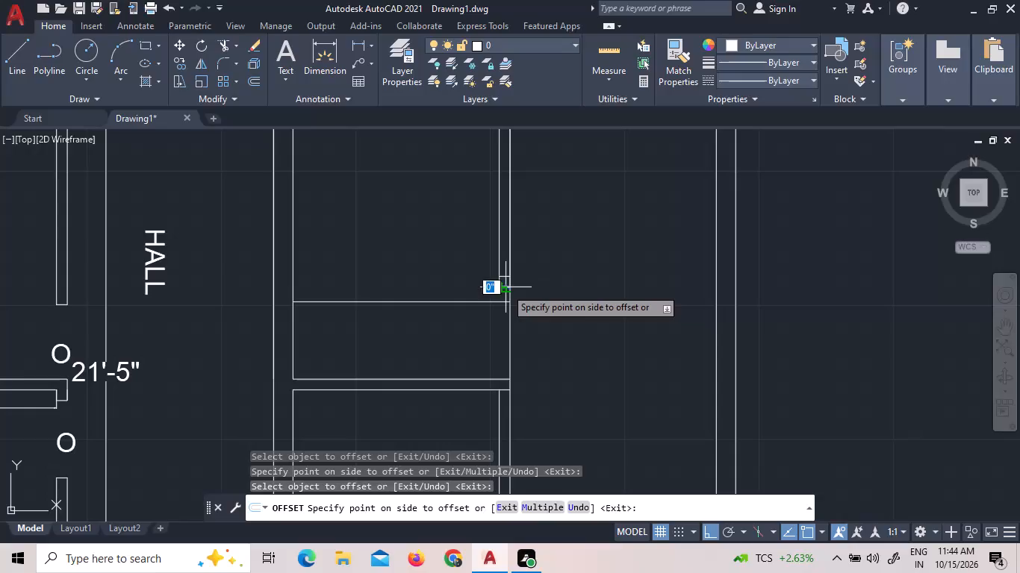
double_click(502, 302)
Offset the short line across the PASSAGE wall at the third unit's hall east wall 5" to the west.
scroll(544, 269, down, 1)
scroll(553, 356, down, 2)
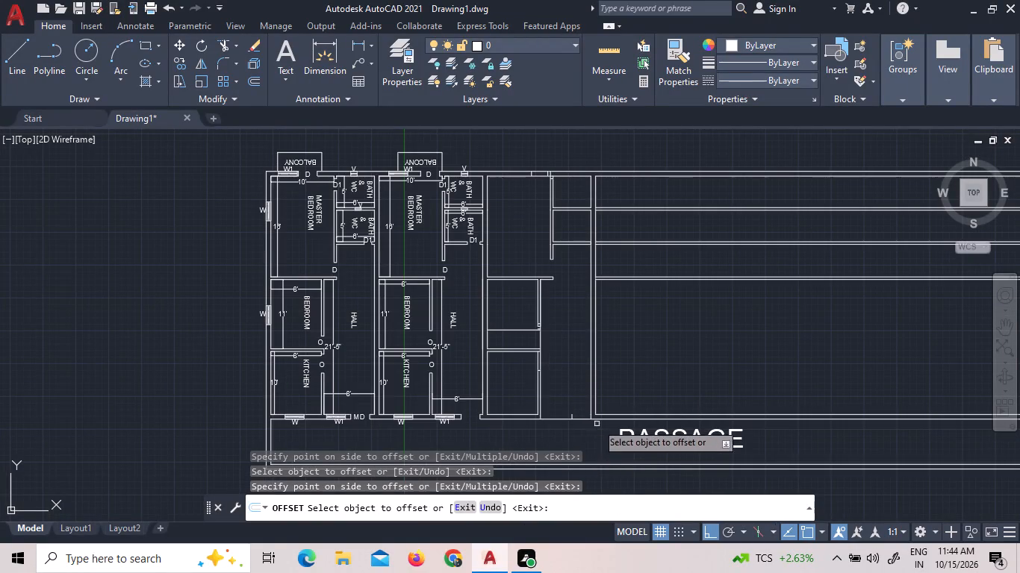
scroll(595, 416, up, 3)
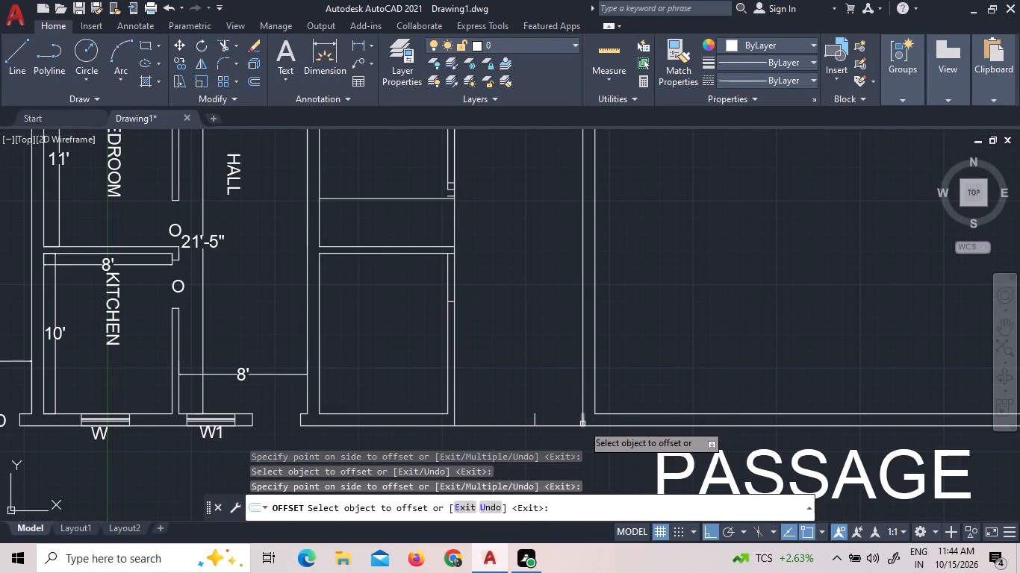
click(582, 424)
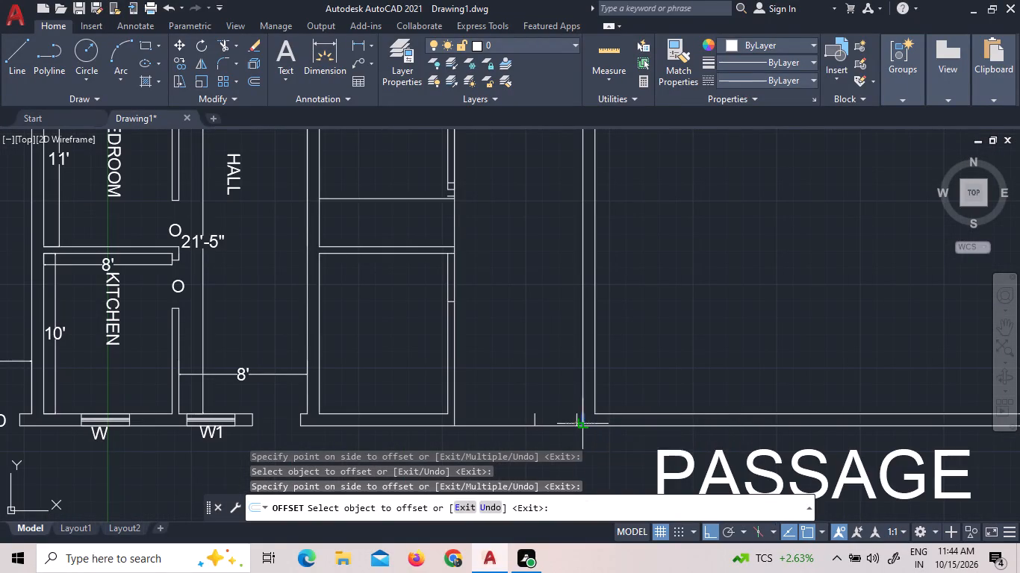
click(561, 422)
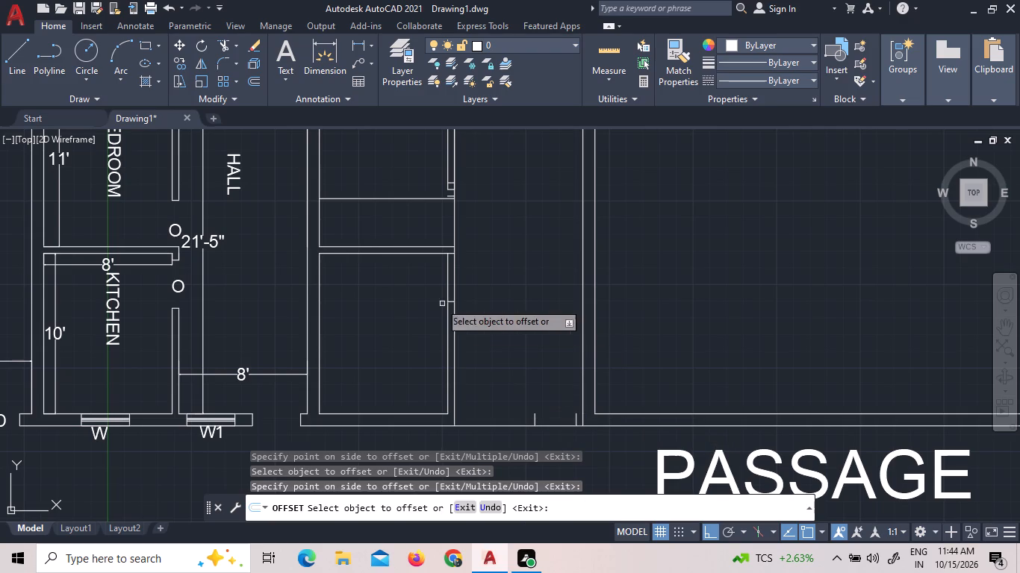
Offset the short line at the top of the third unit's kitchen east wall 5" to the south.
scroll(453, 259, up, 3)
click(447, 235)
click(447, 245)
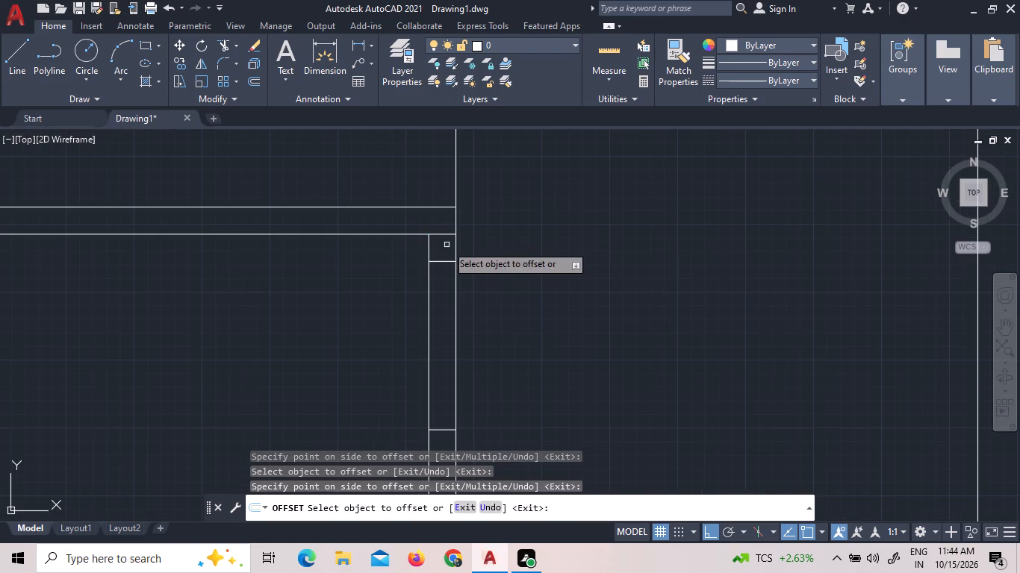
scroll(470, 260, down, 3)
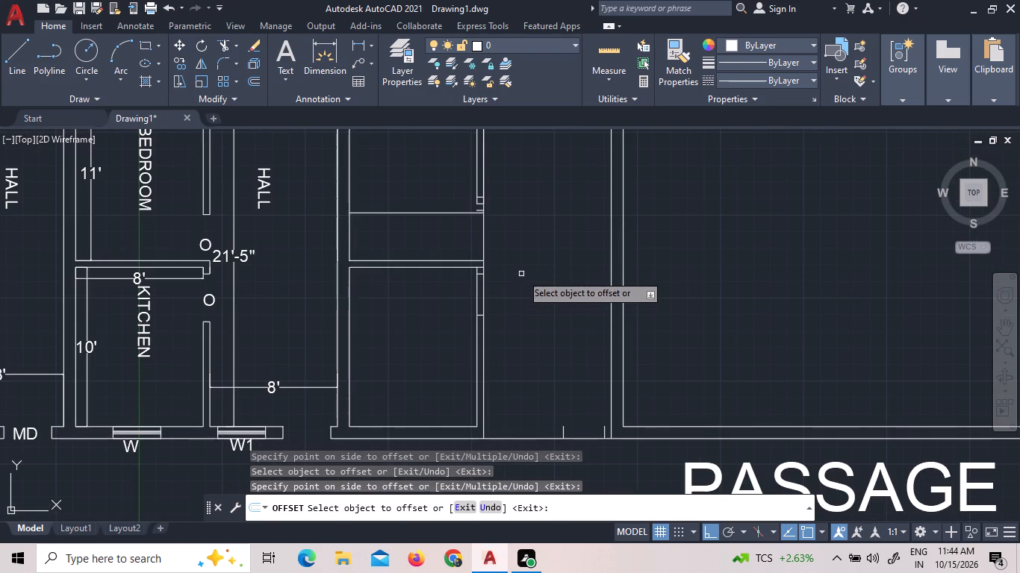
key(Escape)
Extend the third unit's bedroom east wall inner line to the next jamb line, and the PASSAGE wall's inner line to the hall's east wall.
text(EXX)
key(space)
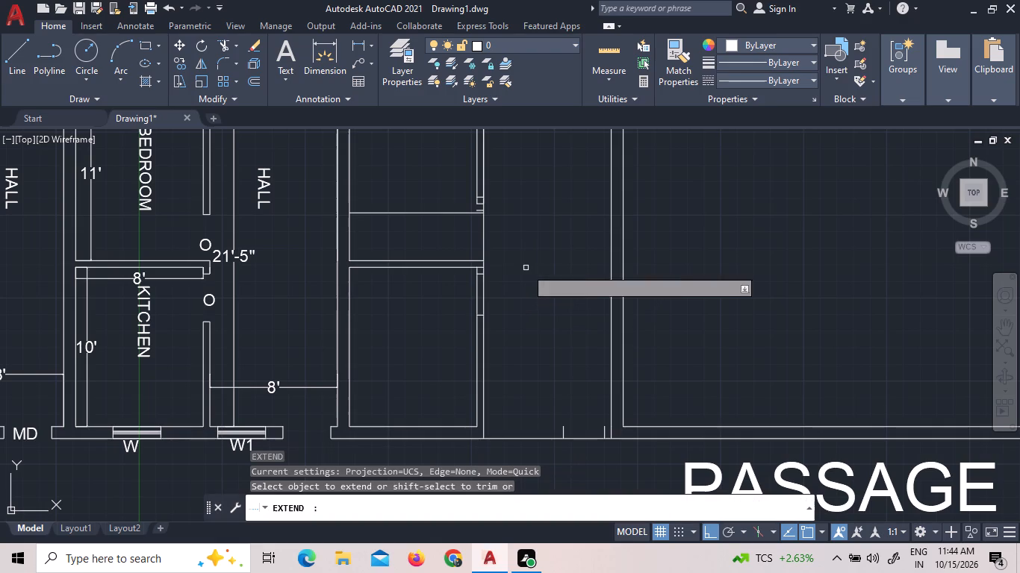
click(476, 190)
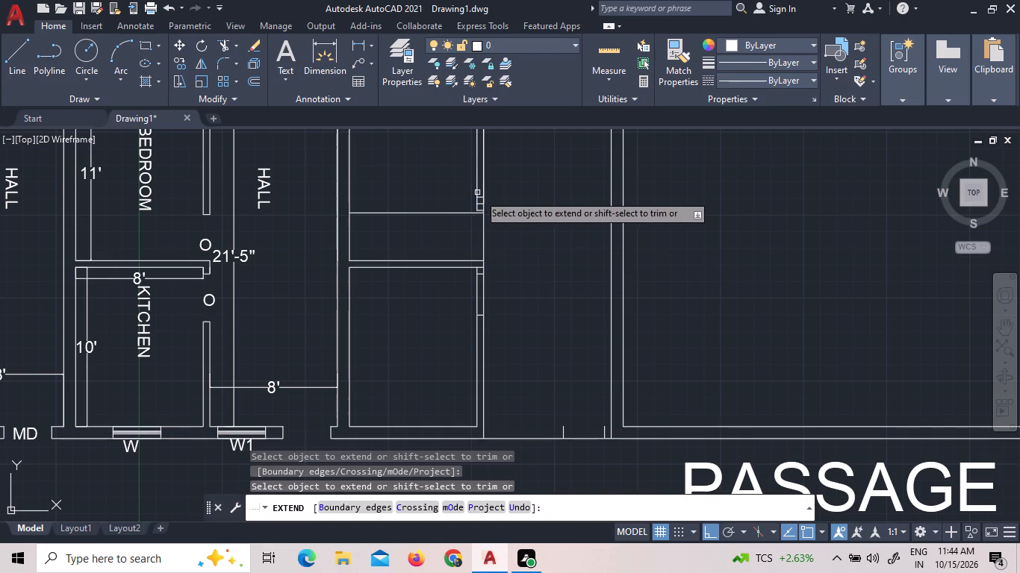
click(467, 428)
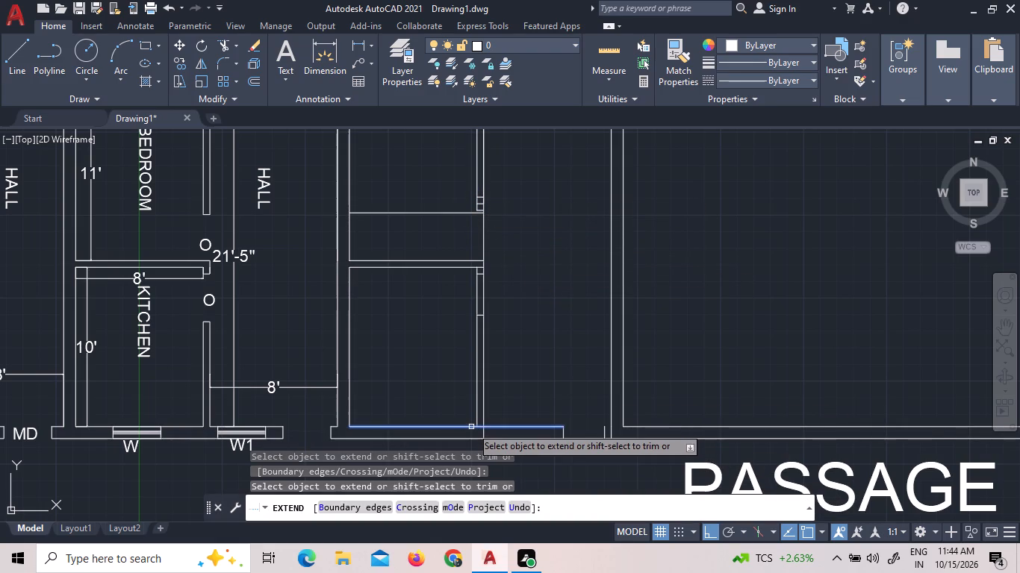
click(471, 427)
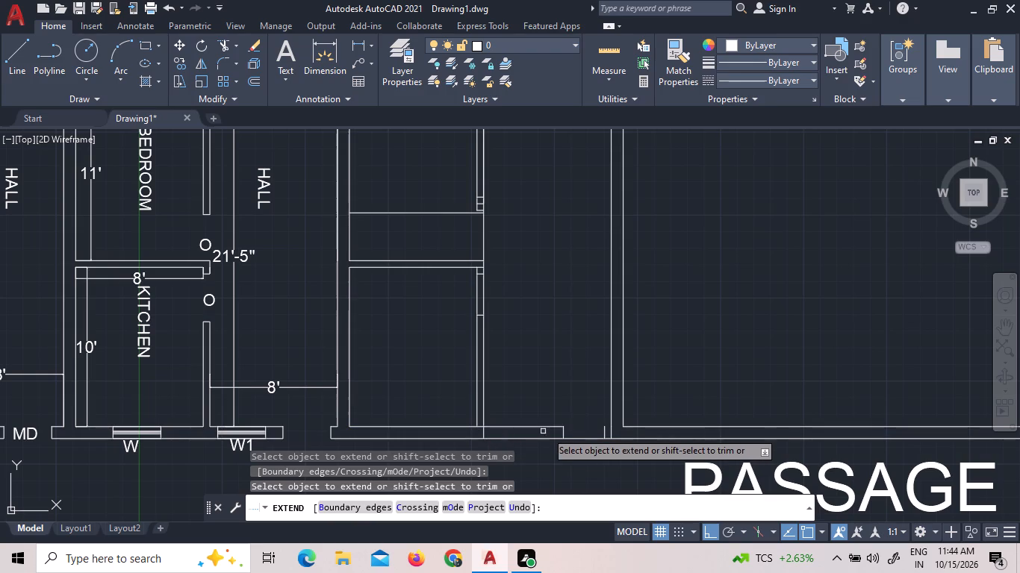
click(552, 426)
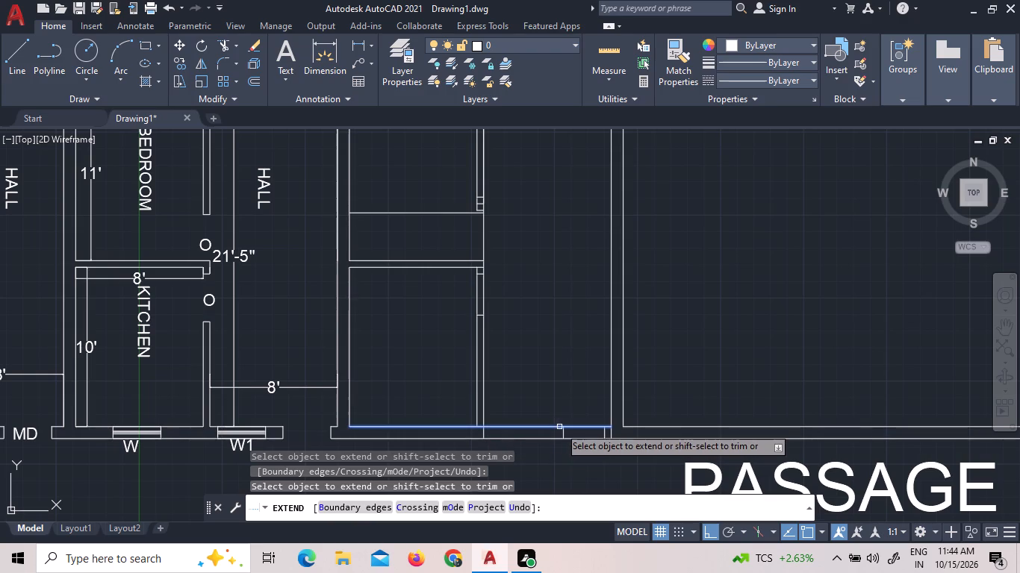
double_click(559, 427)
Extend the west line of the third unit's bedroom east wall south to the line crossing the bedroom.
scroll(595, 397, down, 2)
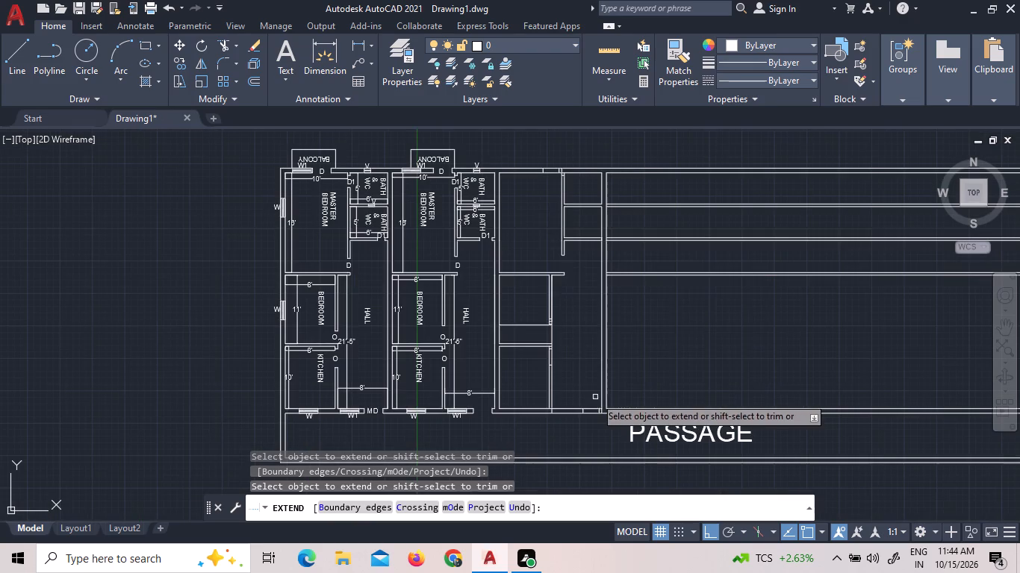
scroll(541, 272, up, 2)
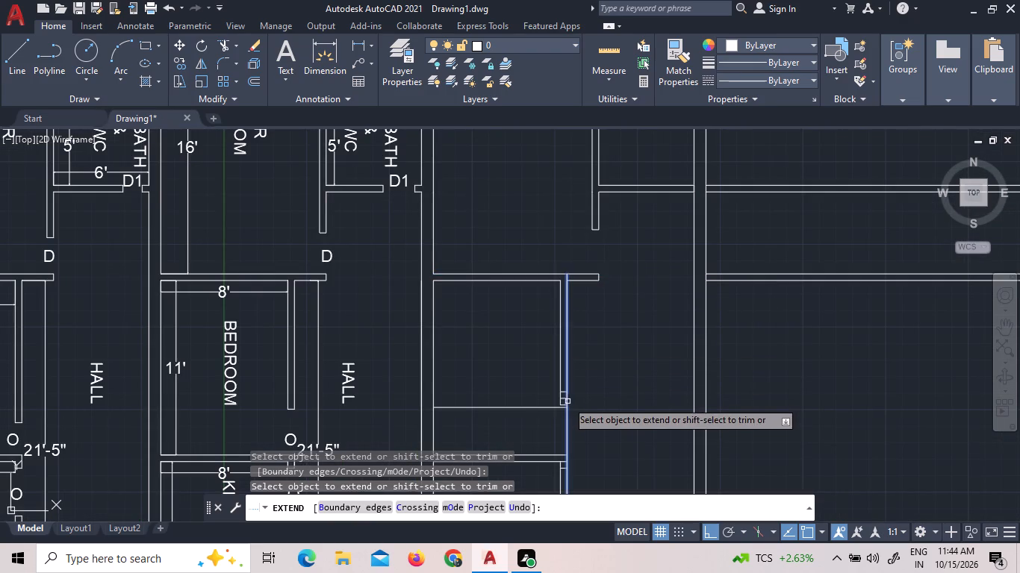
scroll(559, 404, up, 3)
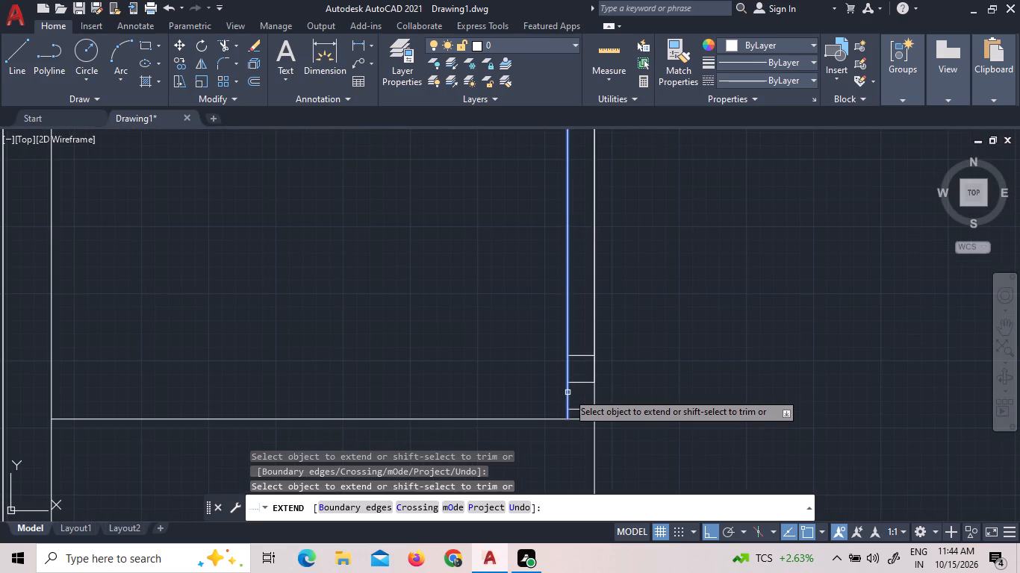
click(567, 392)
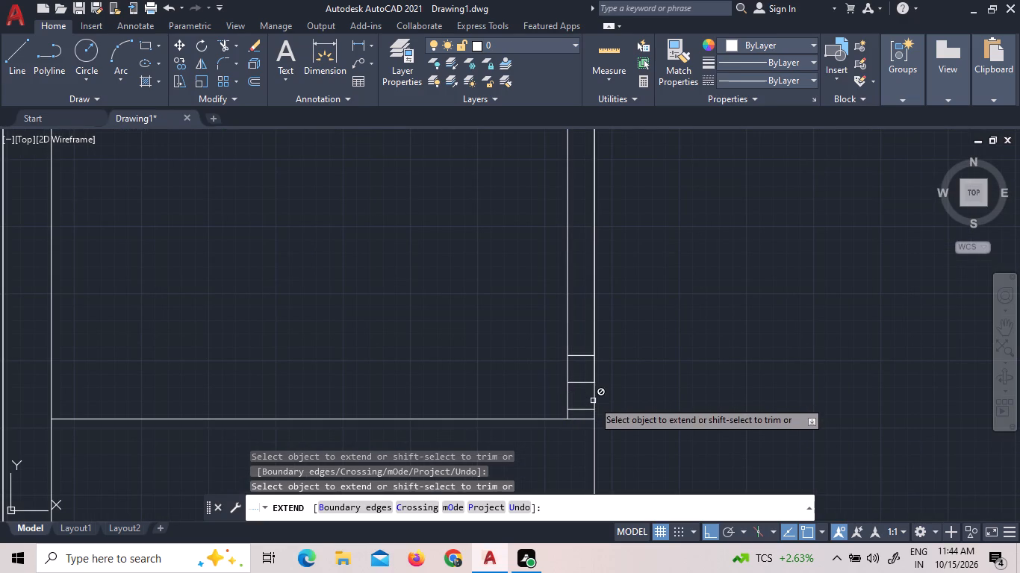
Extend the west line of the third unit's bath west wall north to the outer wall.
scroll(602, 388, down, 2)
scroll(610, 304, down, 2)
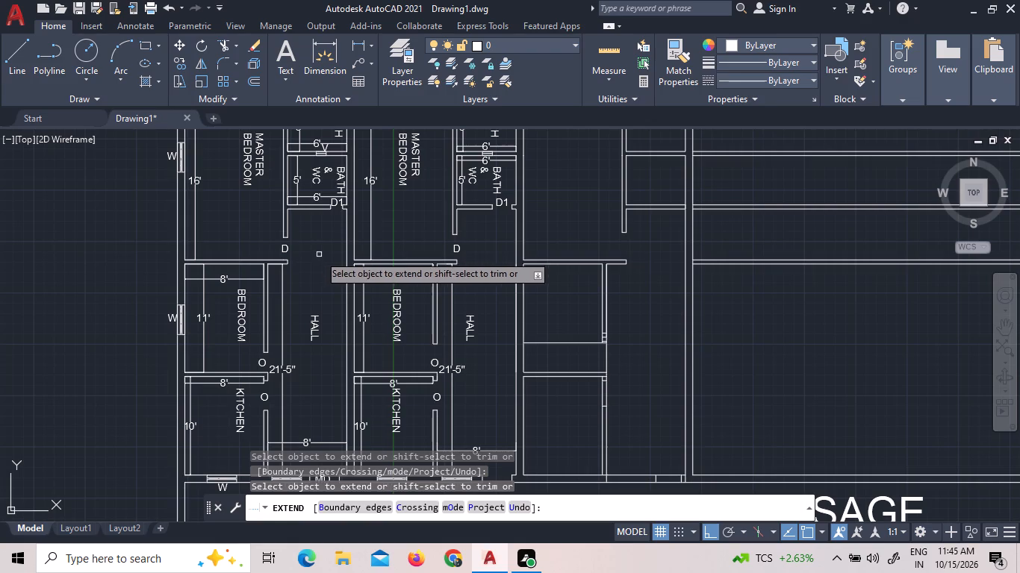
scroll(650, 304, down, 1)
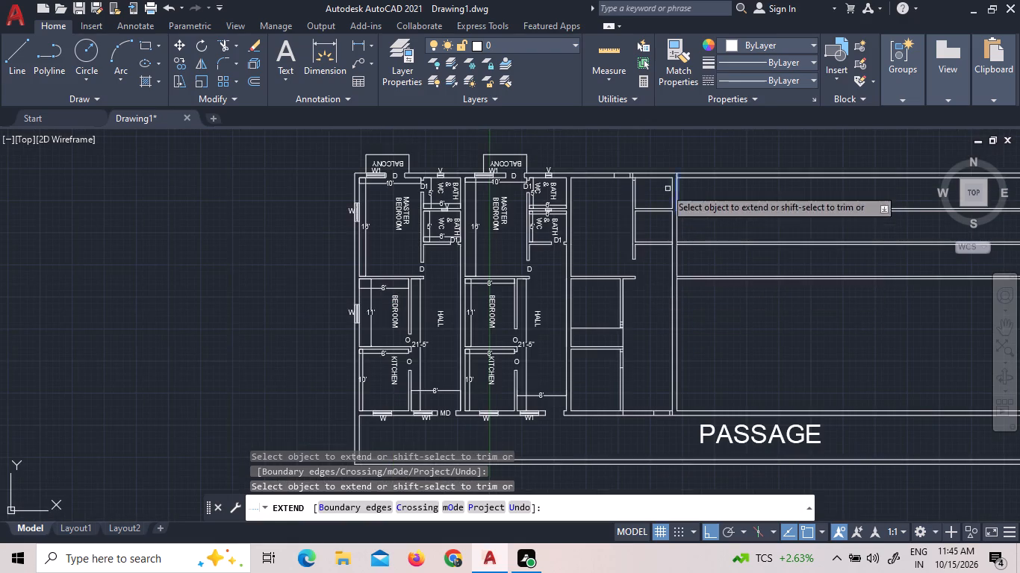
scroll(660, 183, up, 2)
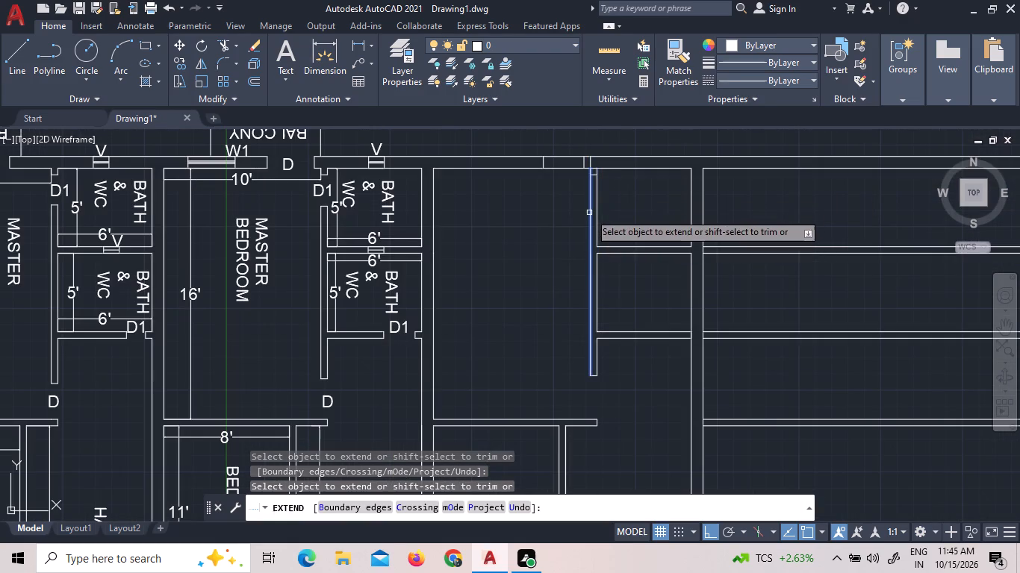
scroll(588, 213, up, 3)
click(595, 232)
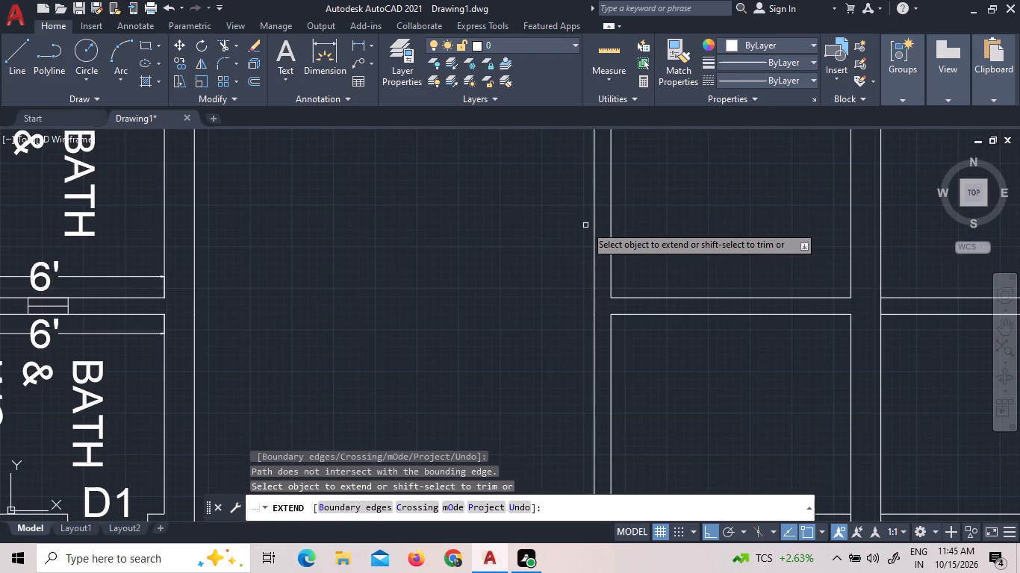
scroll(588, 239, down, 1)
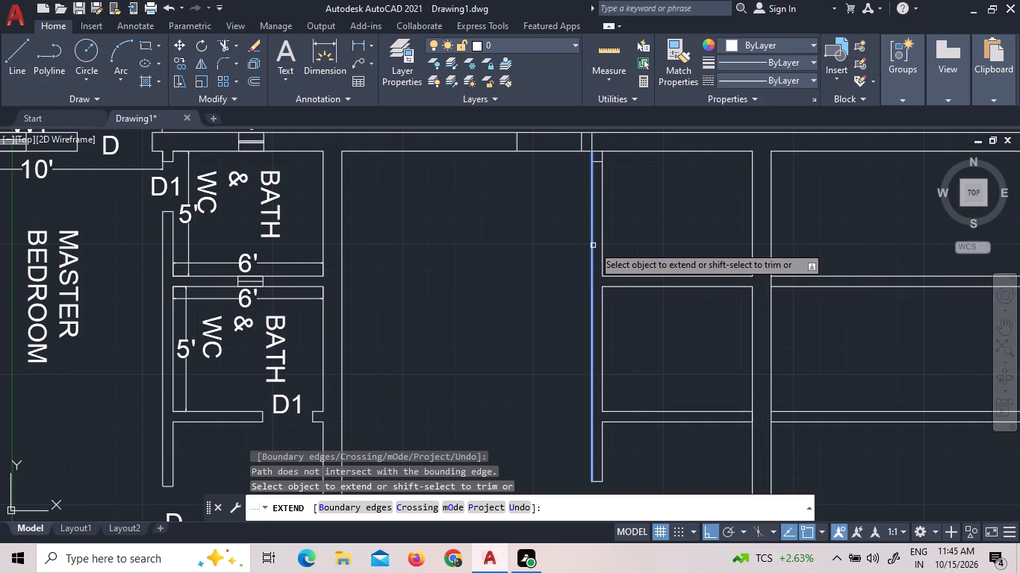
click(593, 245)
scroll(726, 266, down, 2)
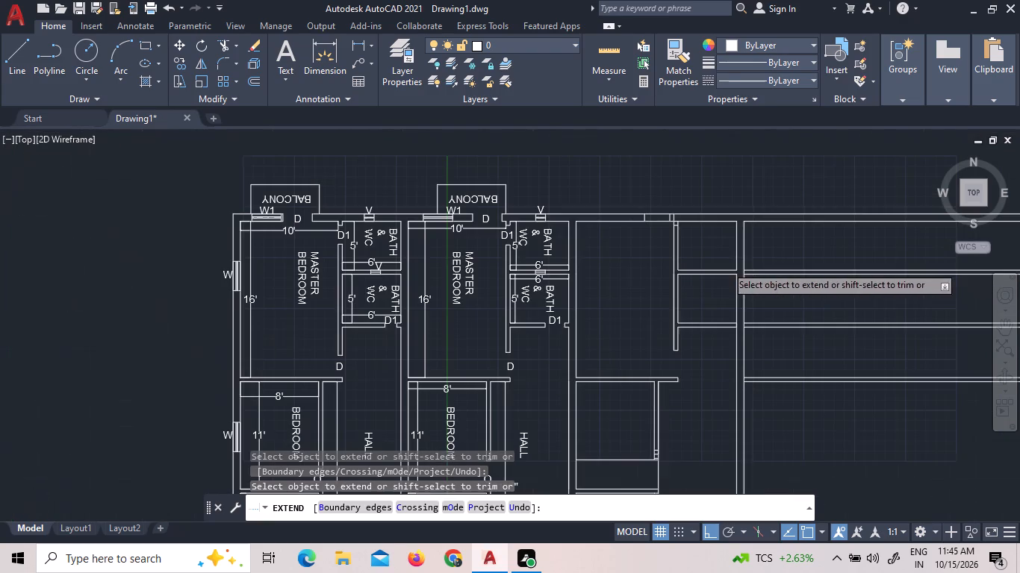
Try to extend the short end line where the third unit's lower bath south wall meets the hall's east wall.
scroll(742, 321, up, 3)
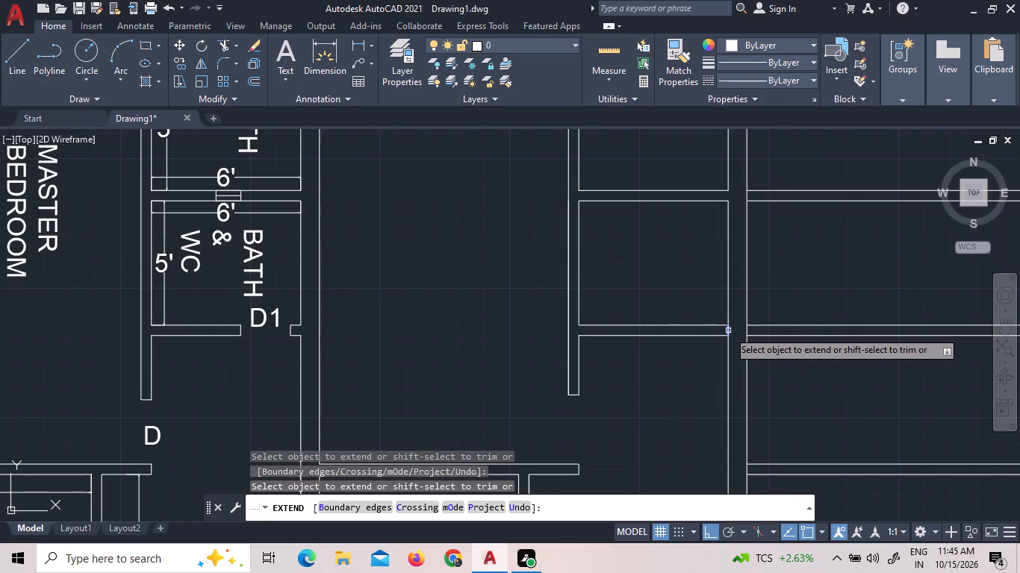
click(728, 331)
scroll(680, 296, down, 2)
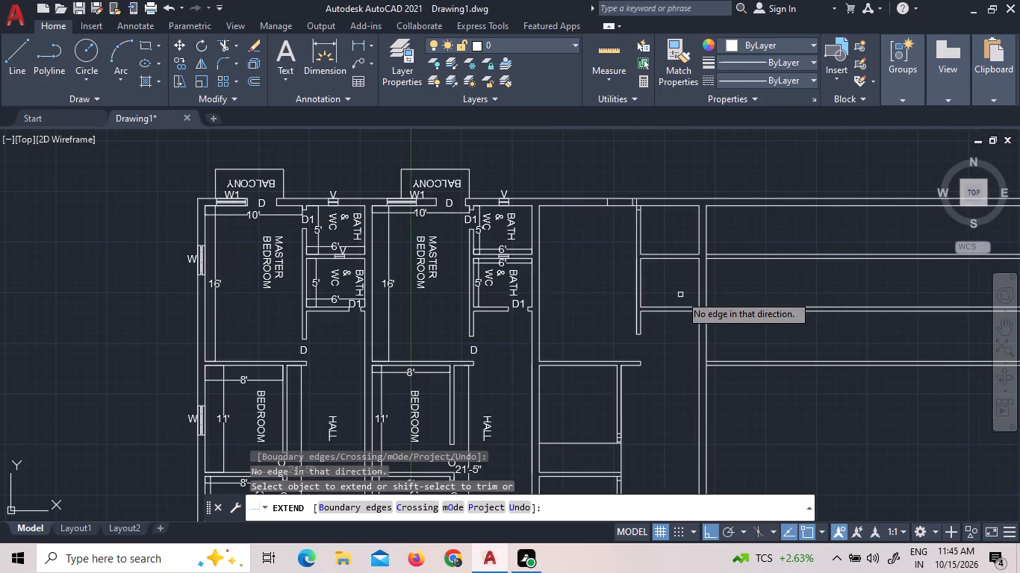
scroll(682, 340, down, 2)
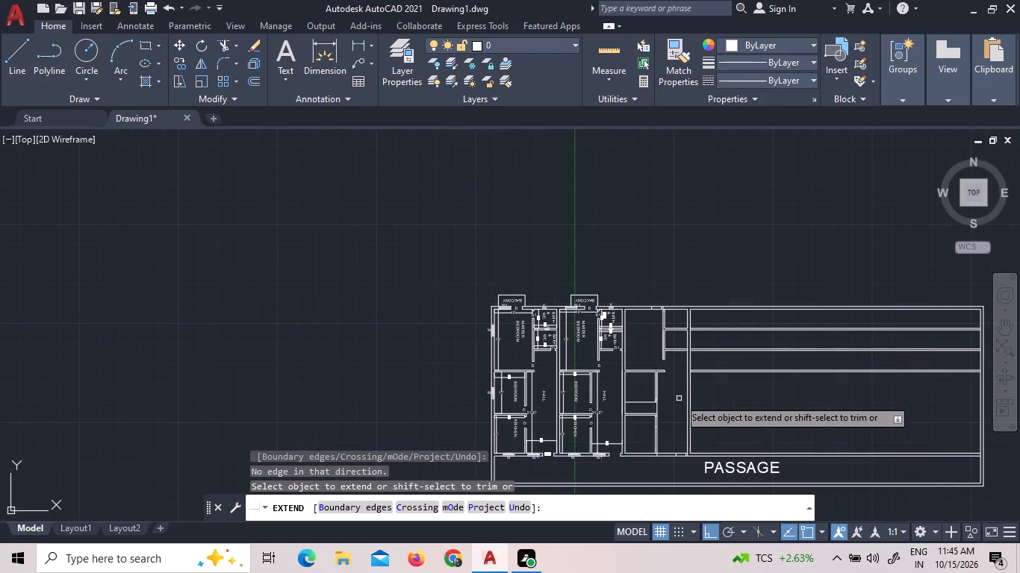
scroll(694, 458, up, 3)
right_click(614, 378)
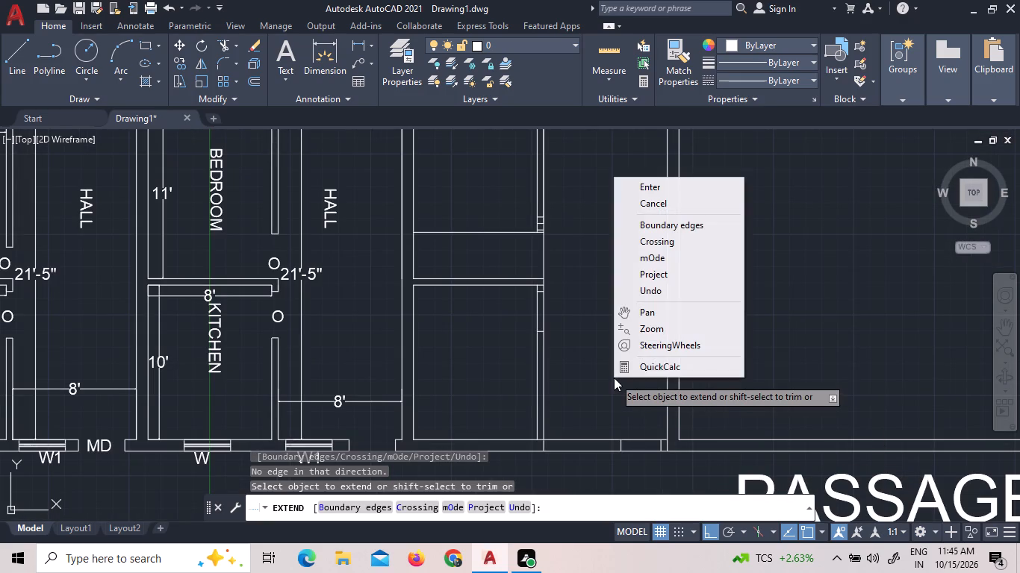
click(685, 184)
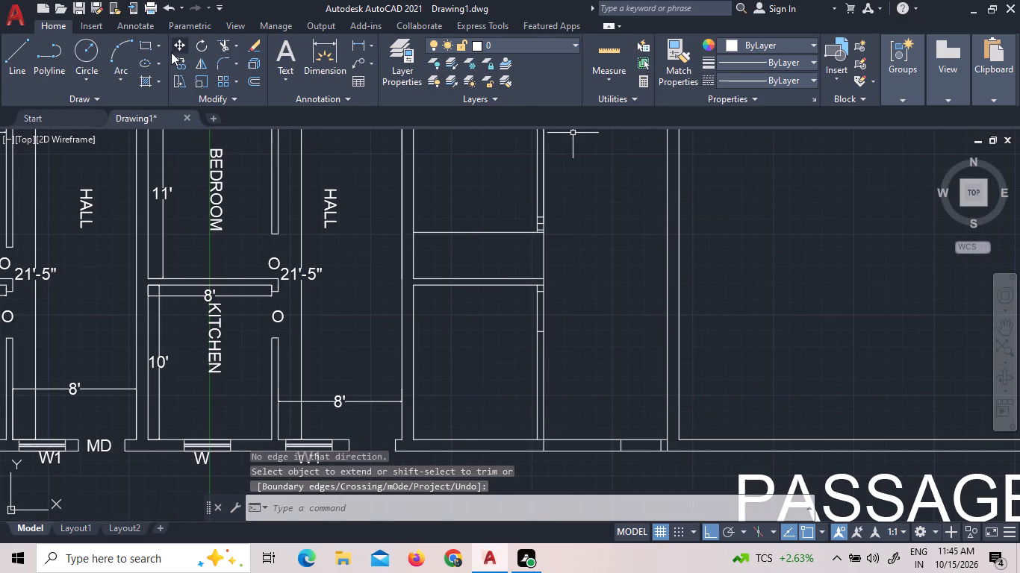
Trim both wall lines across the third unit's kitchen opening and the leftover line at the partition corner.
click(221, 43)
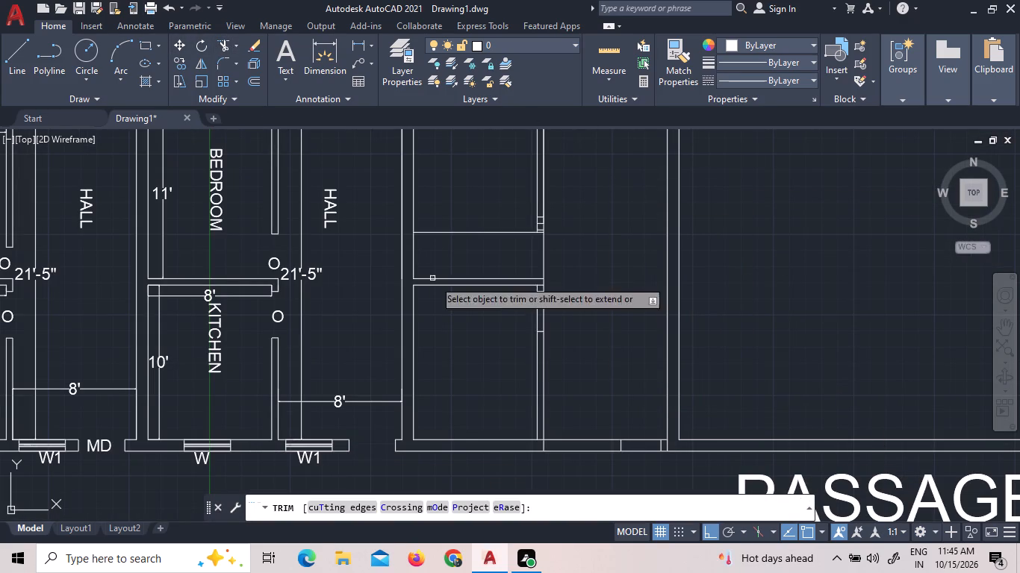
click(539, 308)
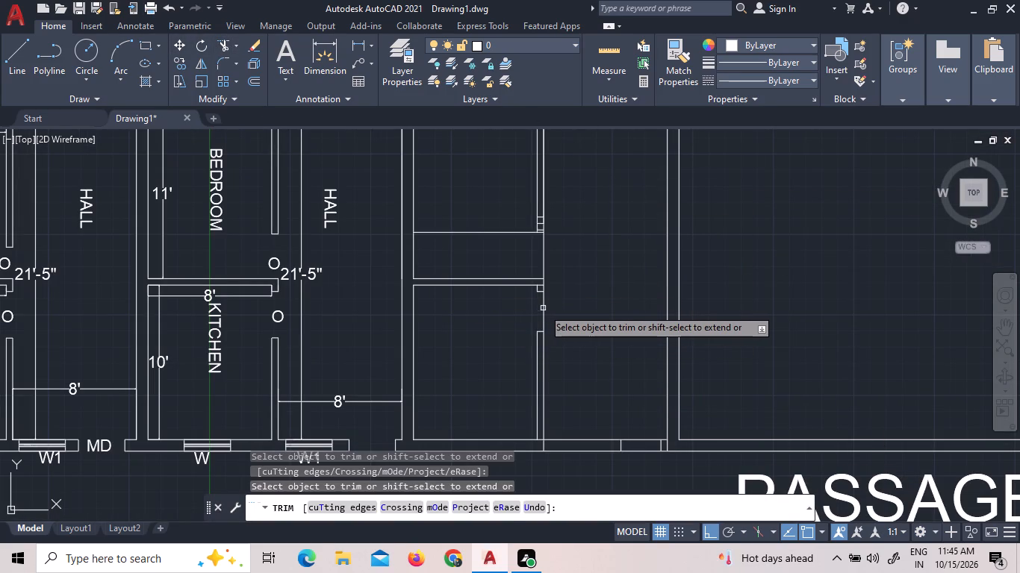
click(543, 308)
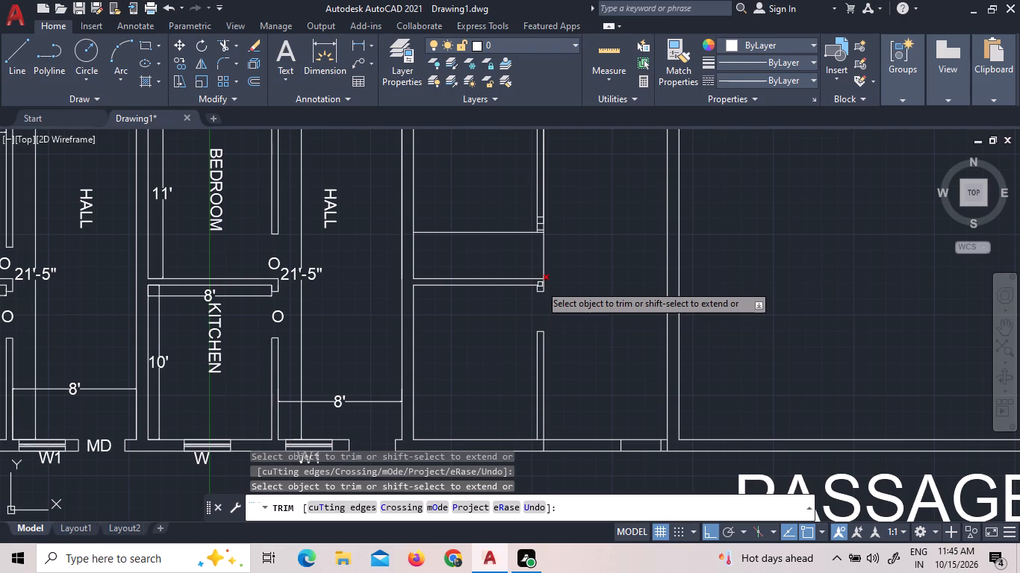
click(540, 284)
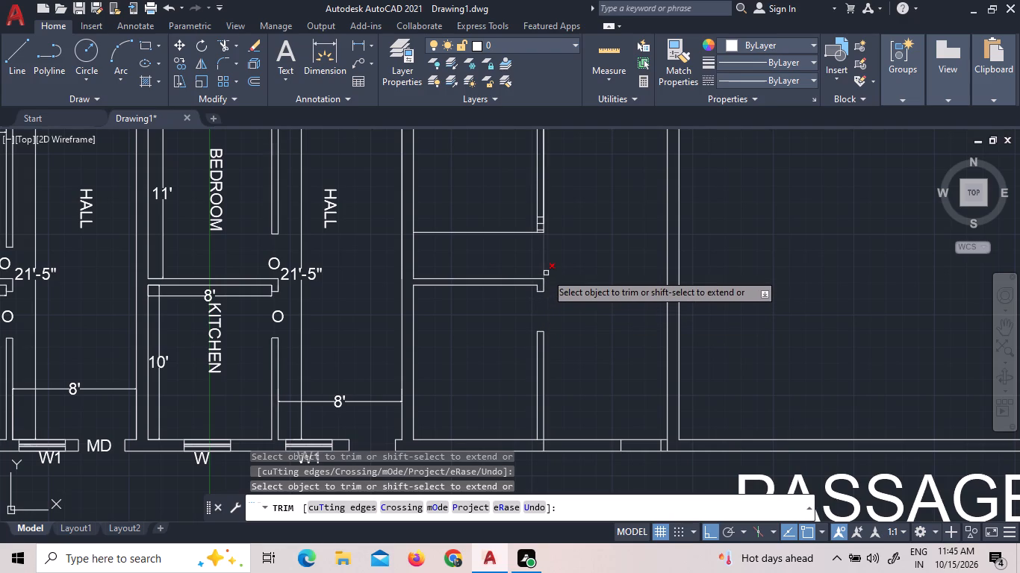
Trim the third unit's bedroom opening in the east wall, removing the extra jamb lines and the line crossing the bedroom.
click(546, 272)
scroll(541, 228, up, 2)
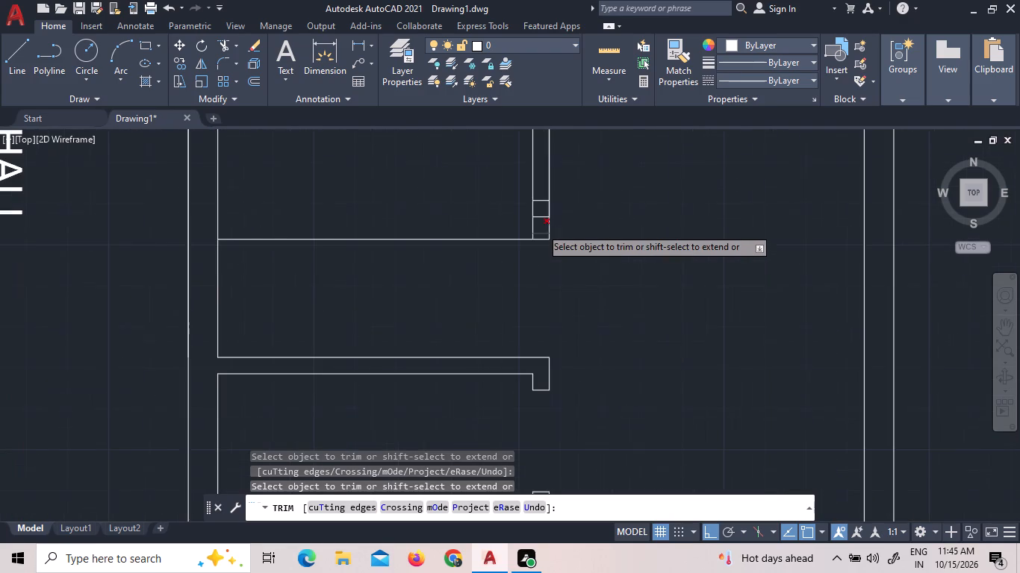
click(540, 233)
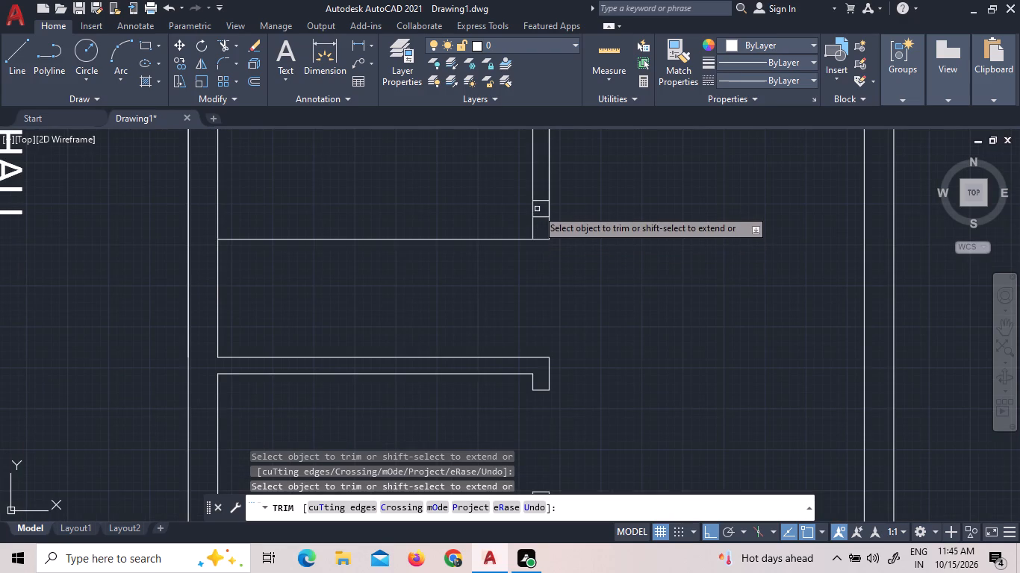
click(541, 217)
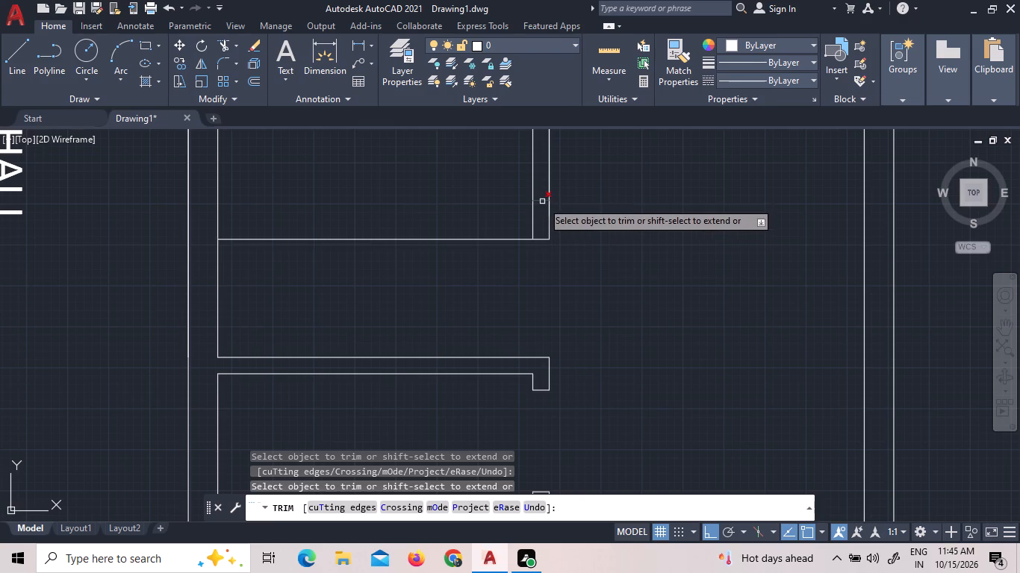
click(542, 201)
click(498, 239)
Trim the third unit's main door opening in the PASSAGE wall, including the hall east wall line crossing it.
scroll(500, 266, down, 4)
scroll(538, 366, up, 2)
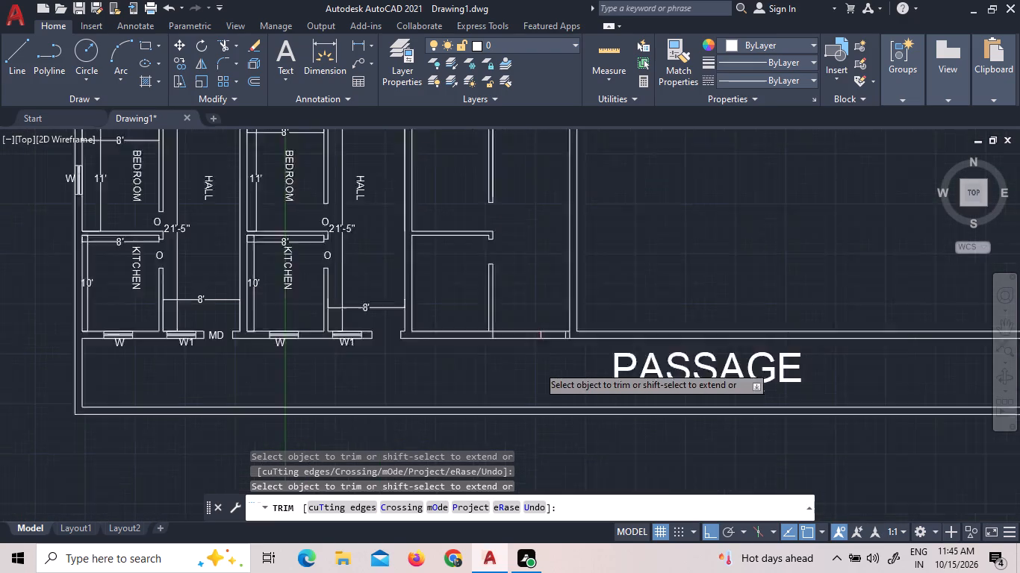
scroll(567, 309, up, 4)
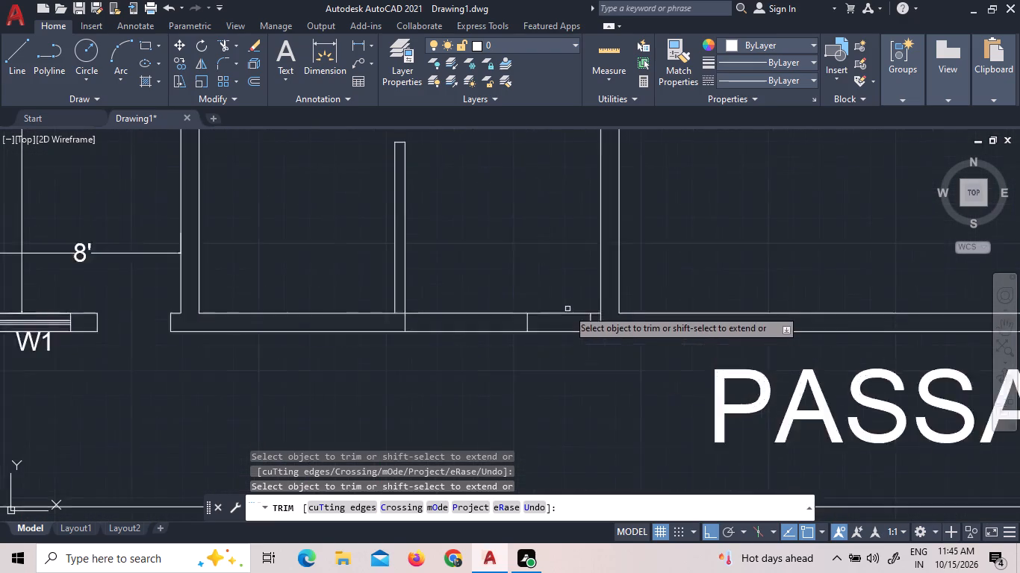
click(649, 339)
double_click(650, 339)
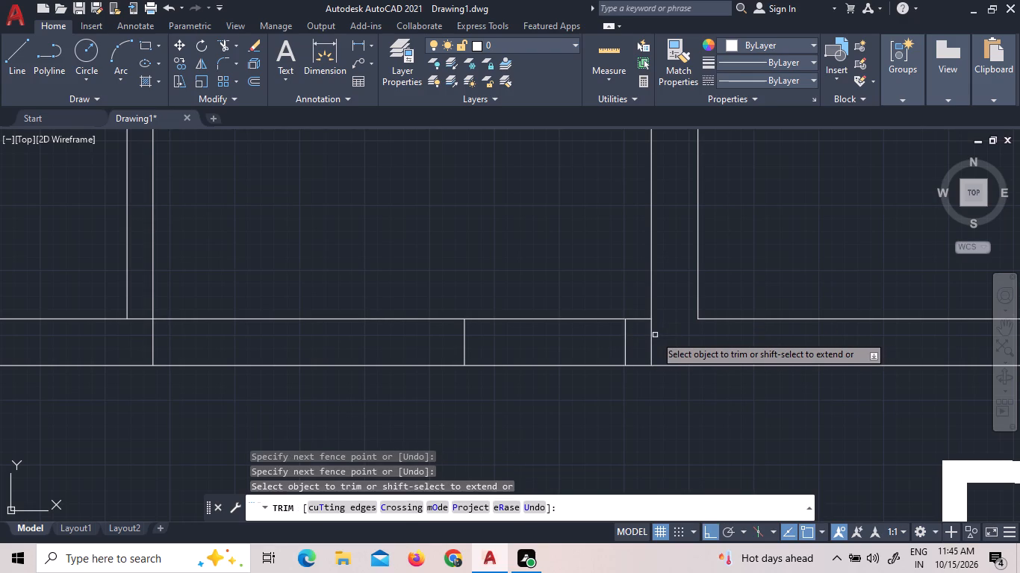
click(653, 333)
click(579, 316)
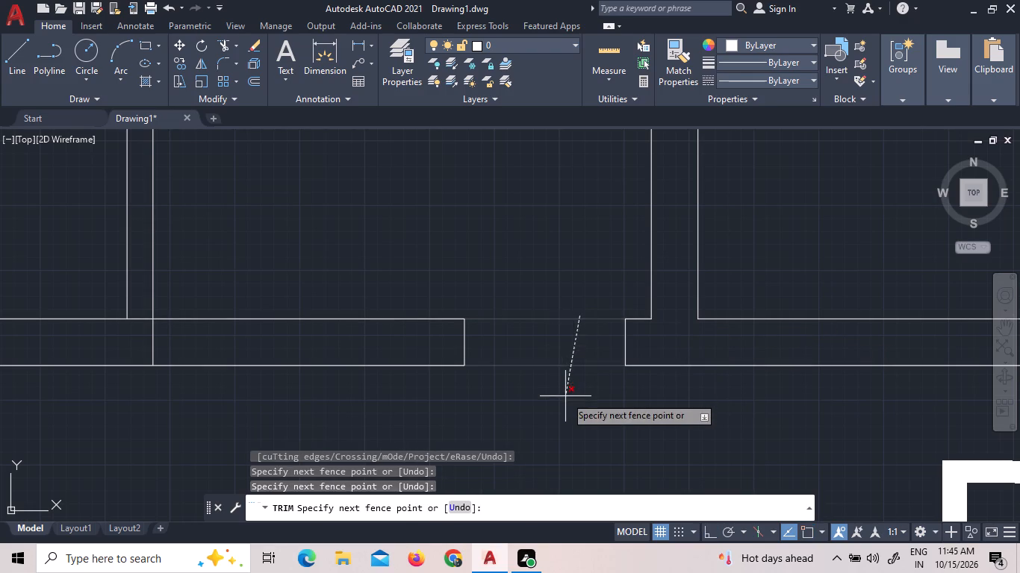
click(565, 396)
Trim the leftover lines where the third unit's kitchen east wall joins the PASSAGE wall.
scroll(600, 418, down, 3)
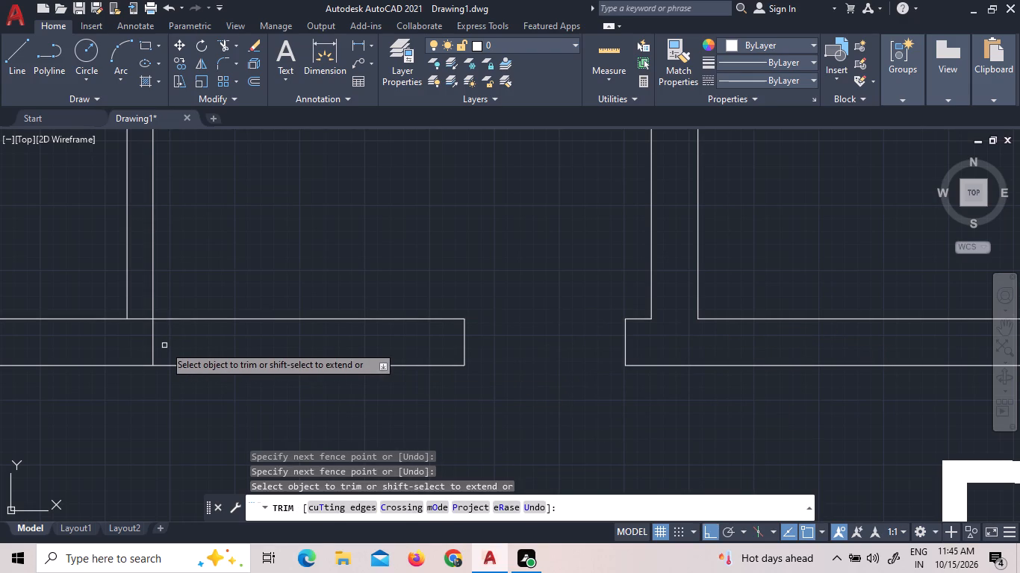
click(154, 341)
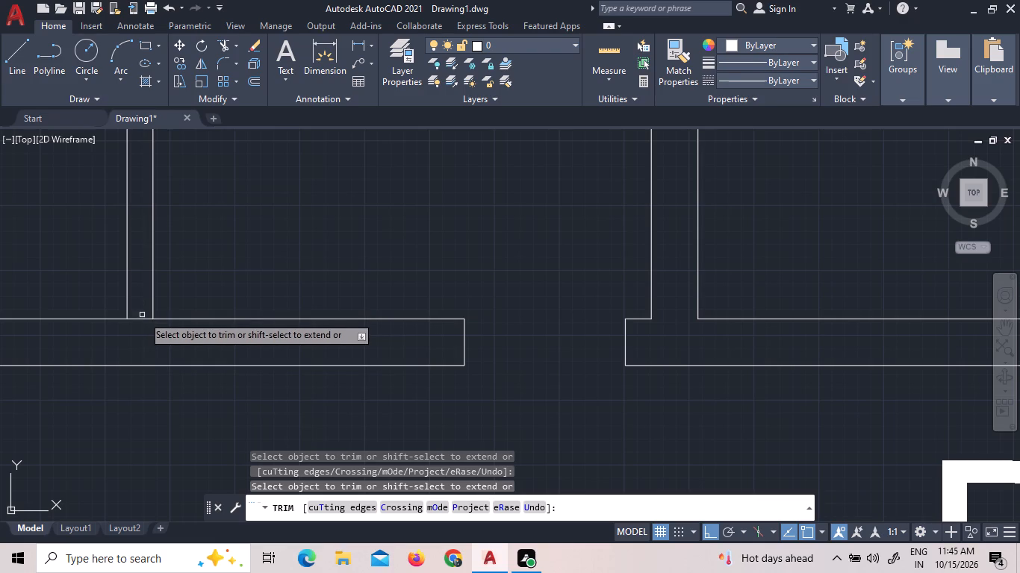
click(145, 319)
scroll(373, 341, down, 3)
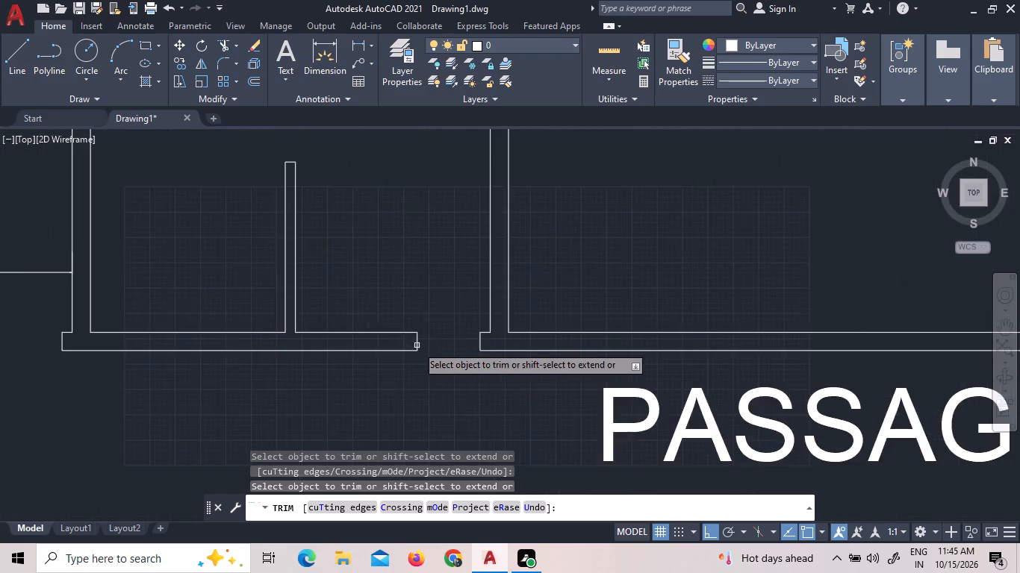
scroll(418, 347, down, 4)
scroll(399, 275, up, 2)
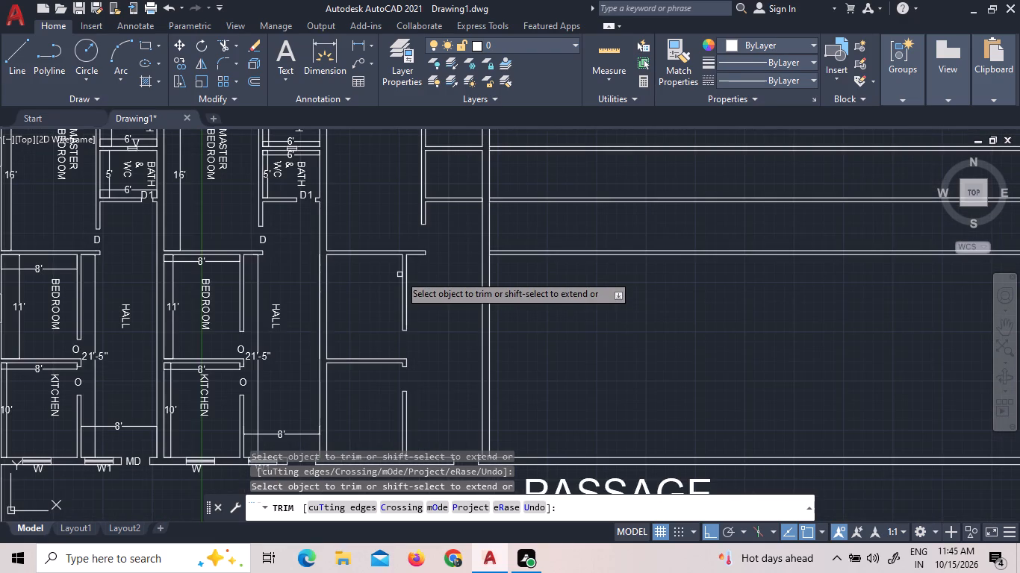
Trim the leftover lines where the third unit's upper bath west wall joins the north outer wall.
scroll(399, 275, down, 1)
scroll(406, 314, up, 2)
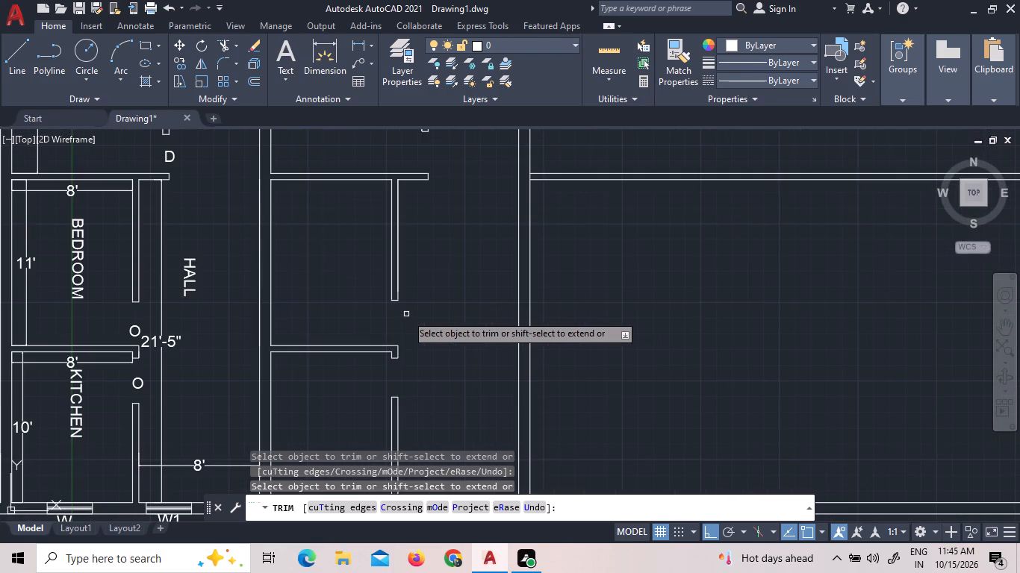
scroll(458, 314, down, 1)
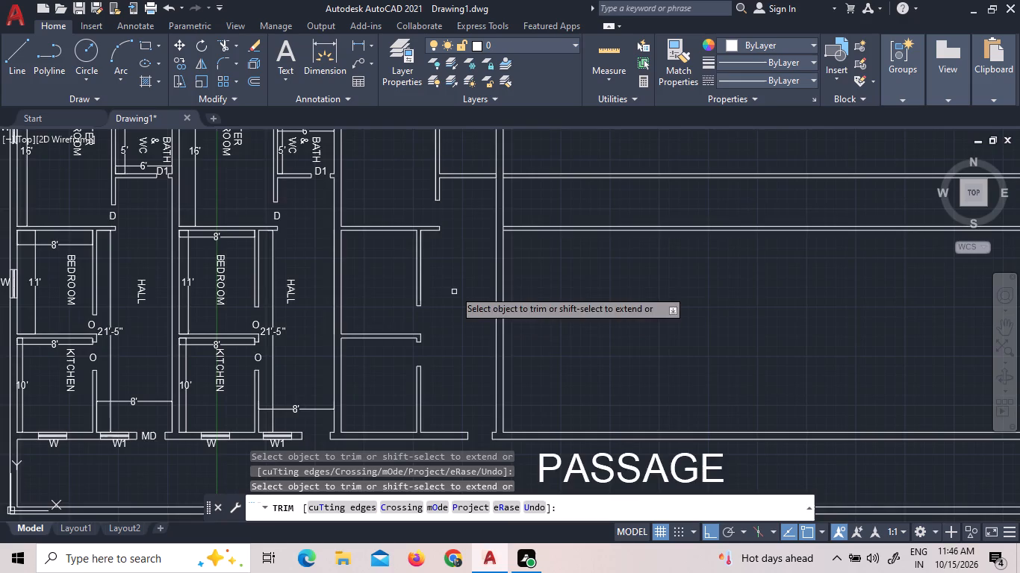
scroll(455, 286, down, 2)
scroll(432, 180, up, 2)
scroll(463, 235, up, 3)
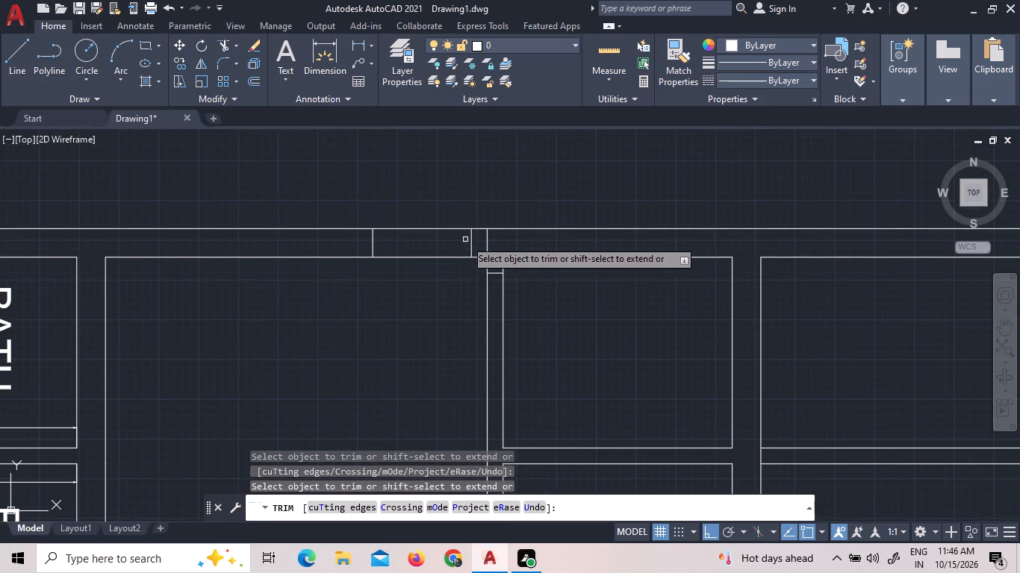
click(488, 241)
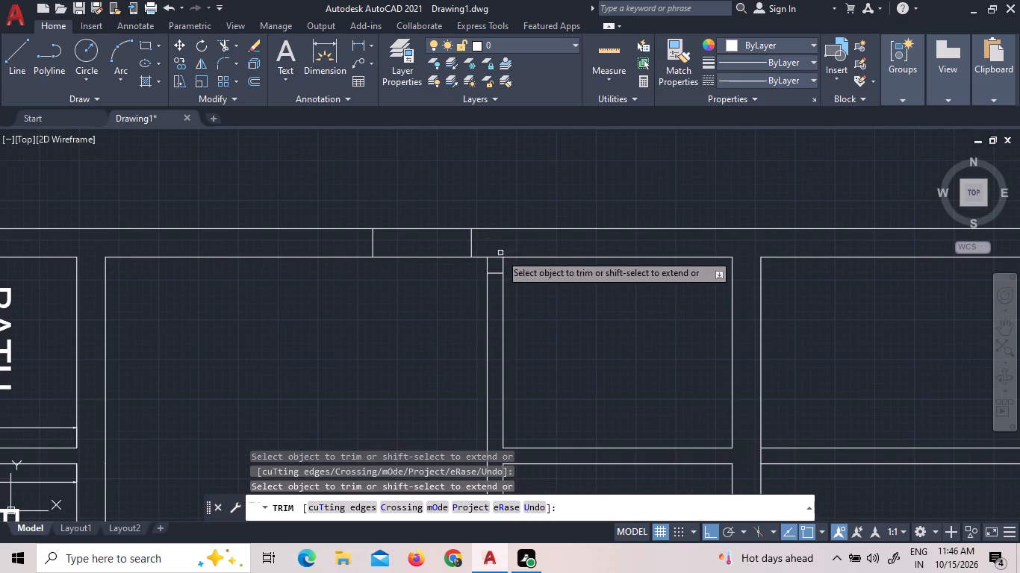
click(500, 258)
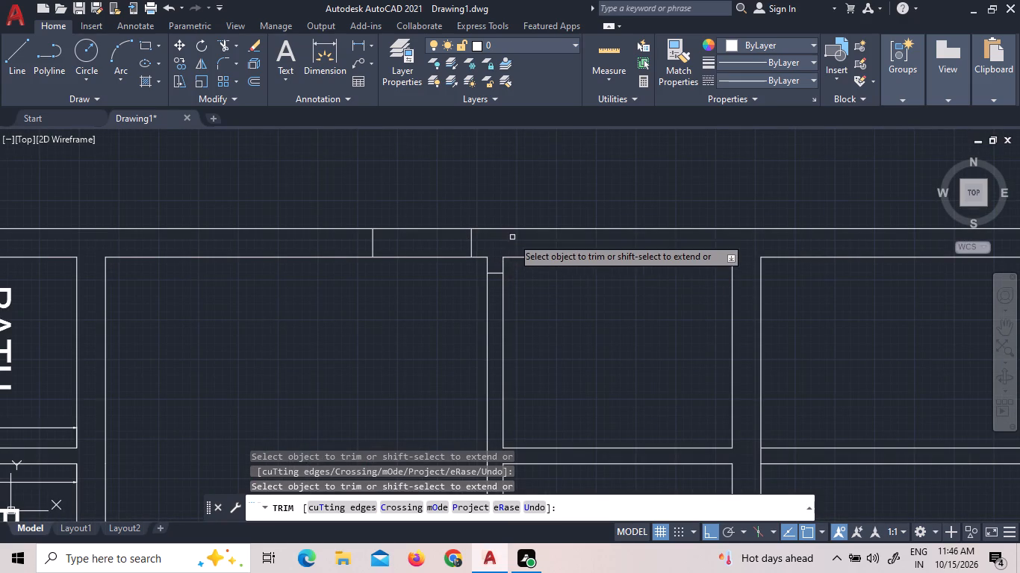
Trim both north outer wall lines between the jambs to cut the third unit's balcony door opening in the master bedroom.
scroll(512, 237, down, 2)
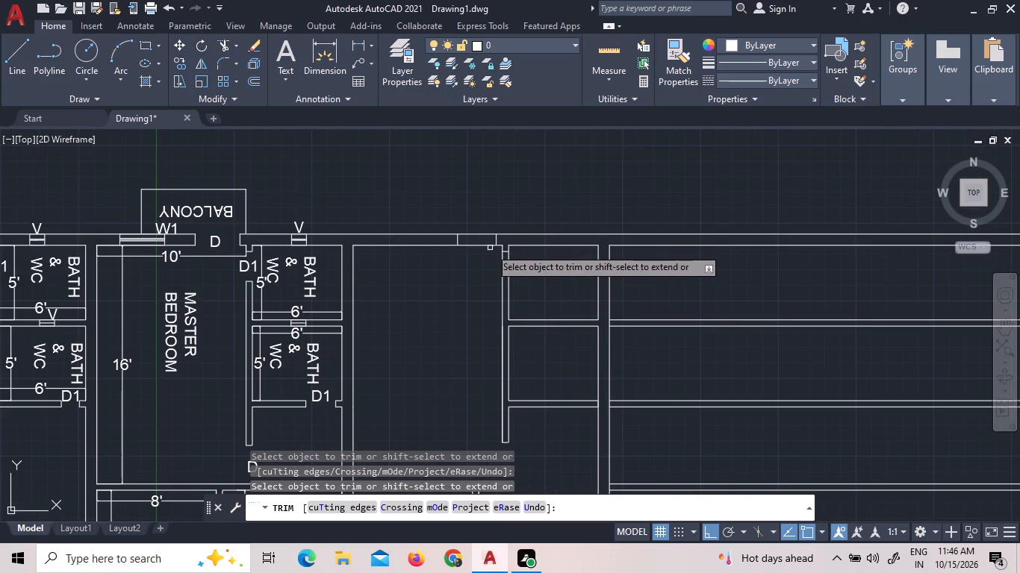
click(490, 248)
click(478, 223)
scroll(480, 269, down, 1)
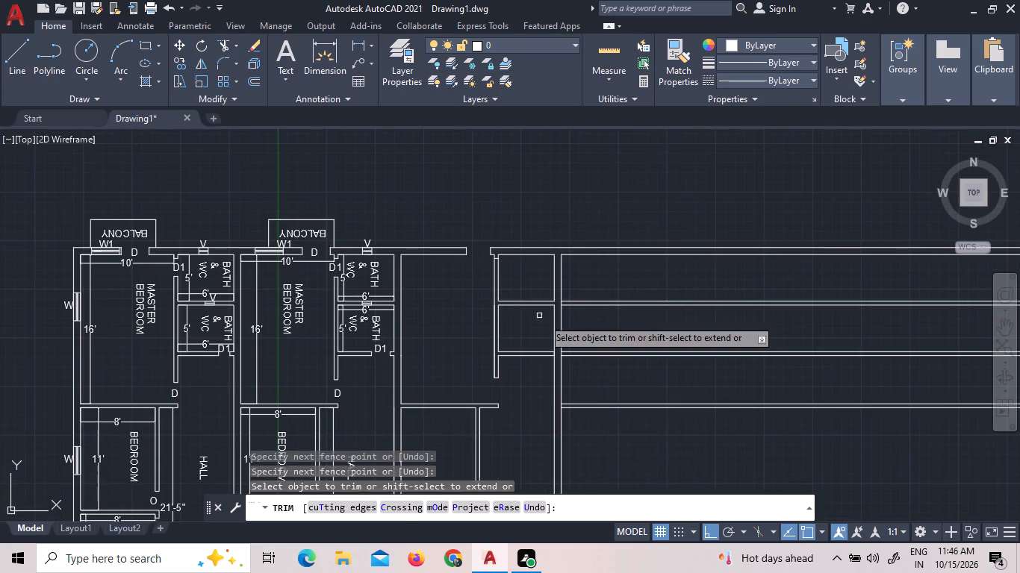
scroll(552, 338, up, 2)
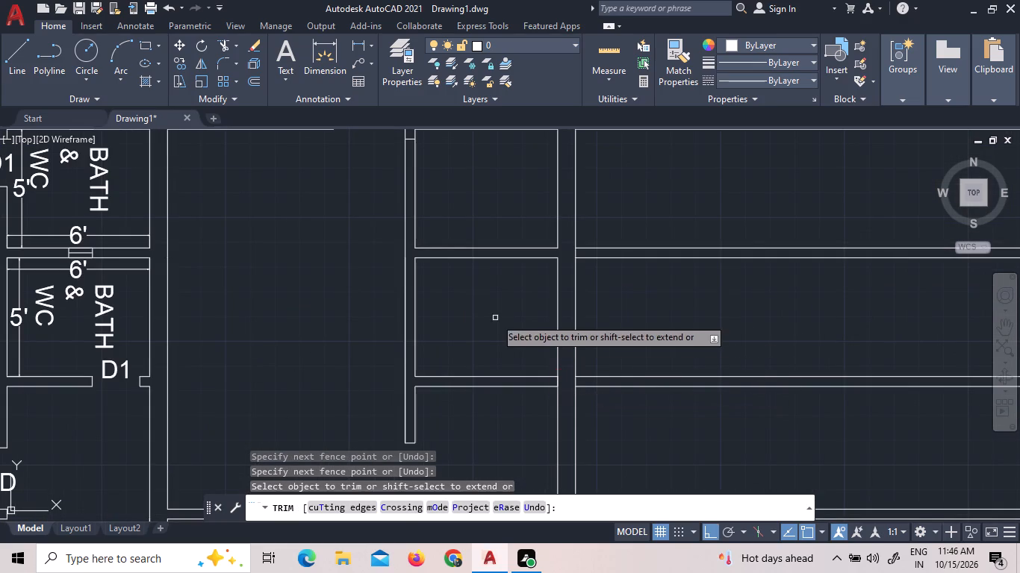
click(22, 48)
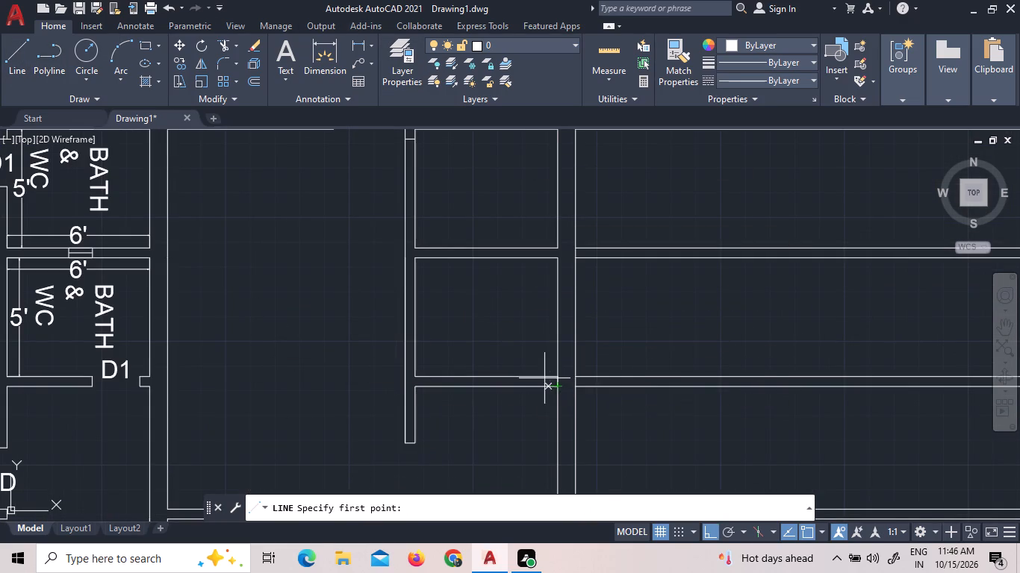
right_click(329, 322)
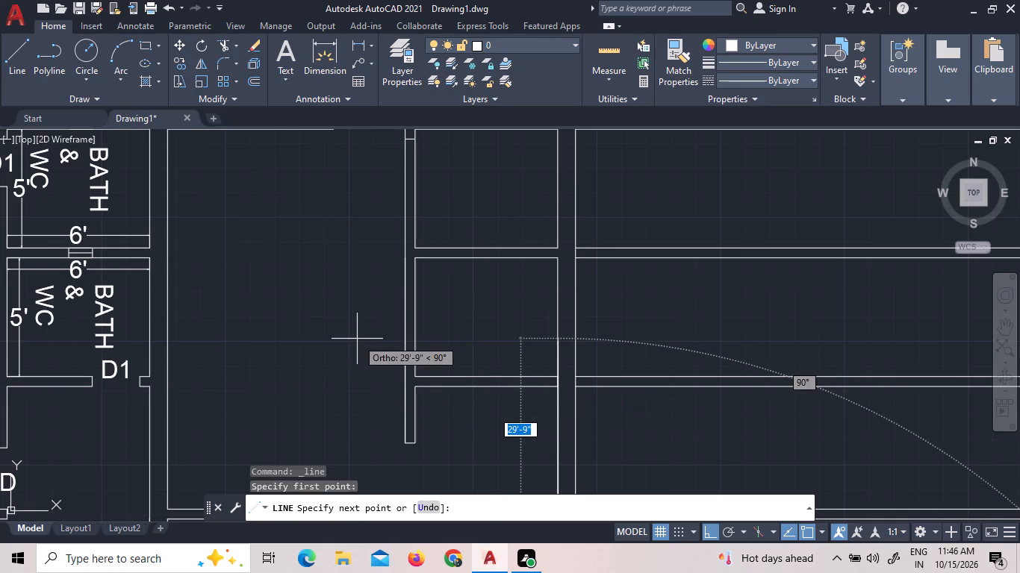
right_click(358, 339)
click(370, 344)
Offset the jamb line in the third unit's upper bath west wall 2' southward to mark the door width.
scroll(338, 319, down, 4)
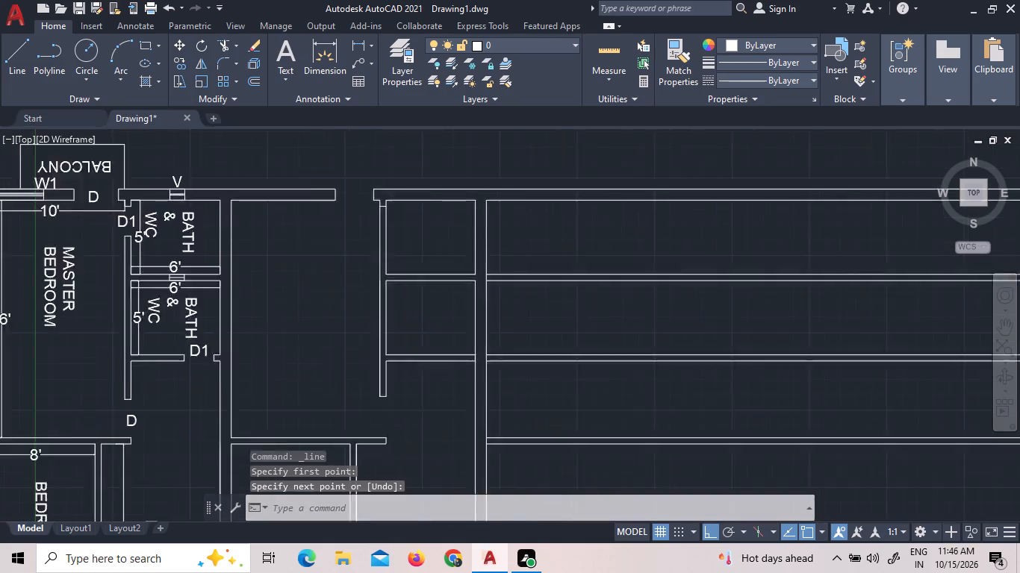
scroll(359, 289, up, 3)
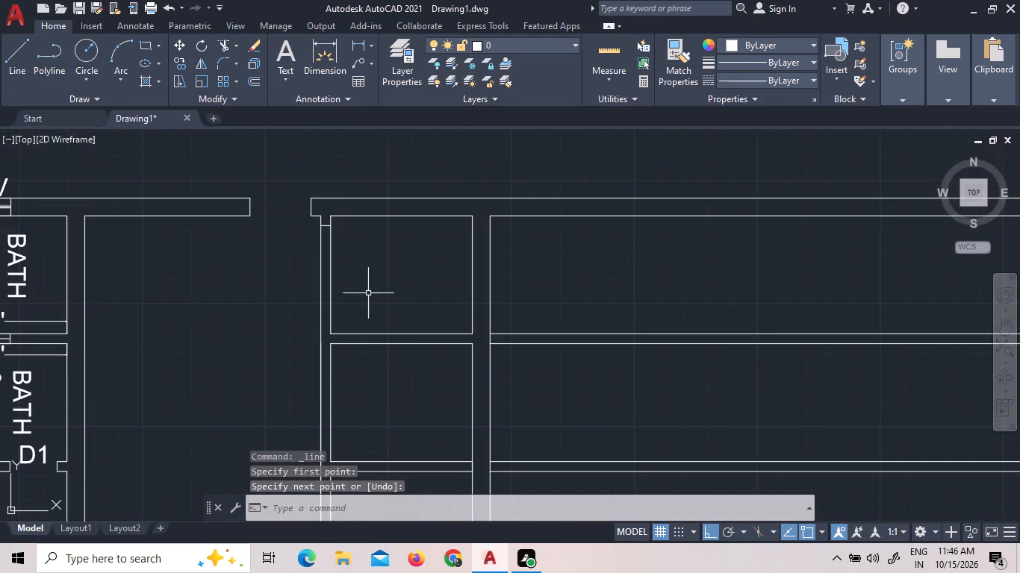
click(255, 85)
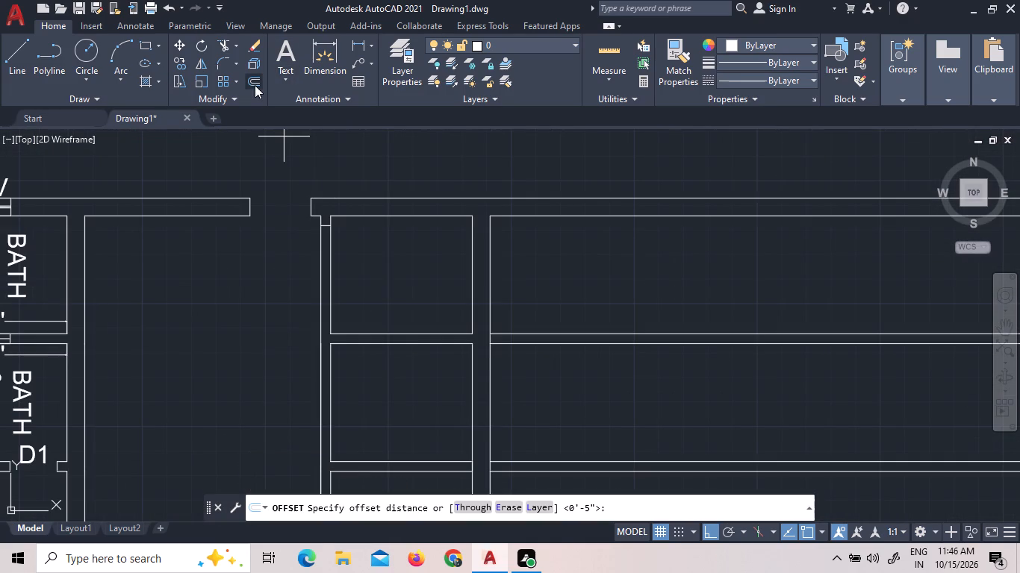
text(2')
key(Return)
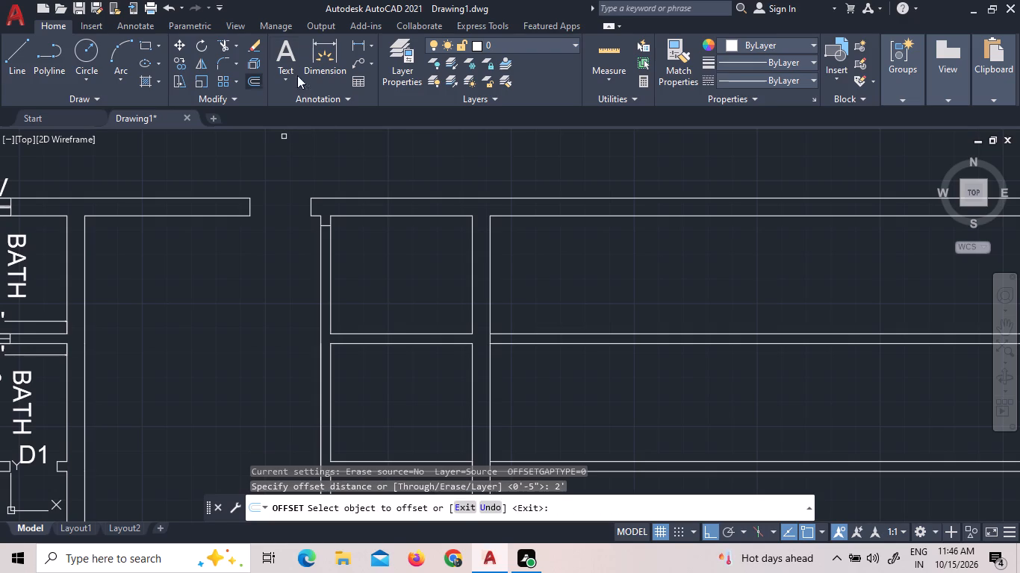
click(326, 225)
click(321, 251)
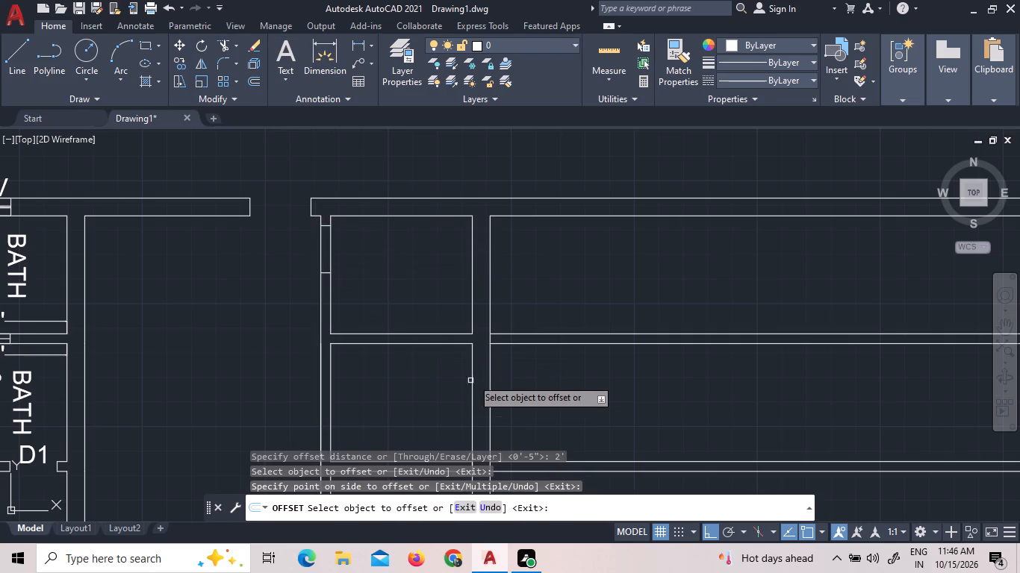
Offset the short line at the east end of the third unit's lower bath south wall 2' westward.
scroll(475, 375, down, 2)
scroll(478, 418, up, 6)
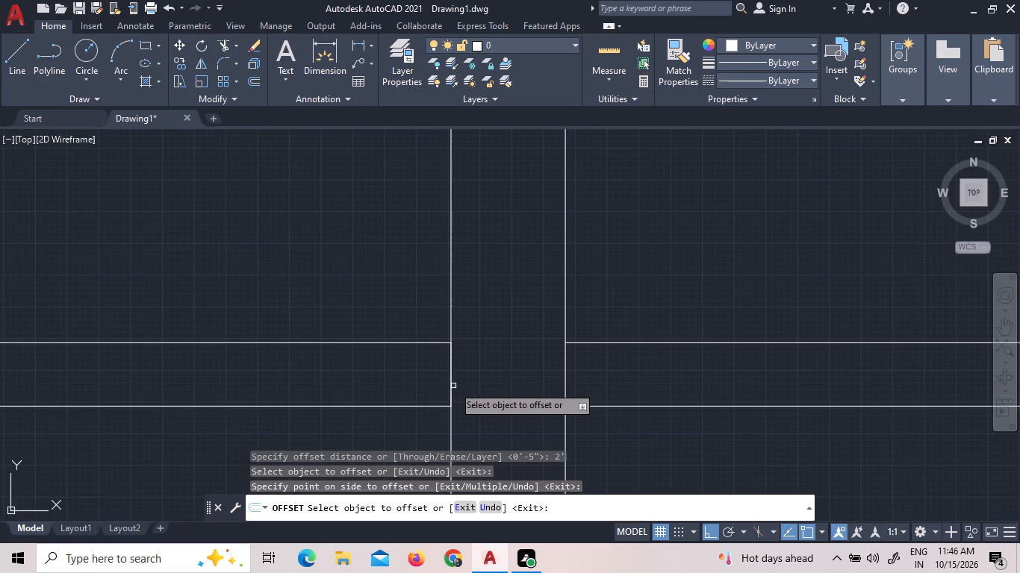
click(452, 383)
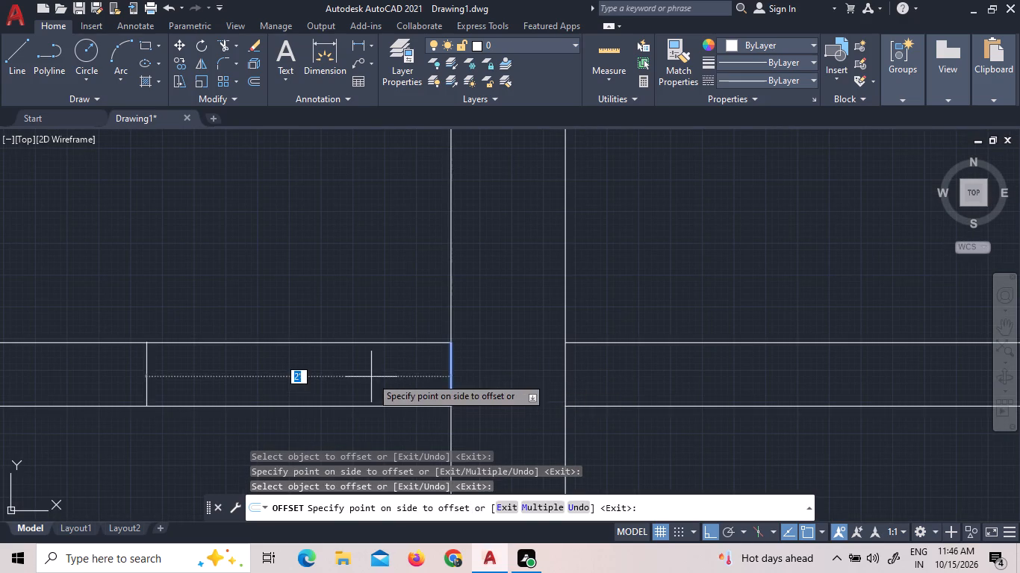
click(371, 377)
scroll(372, 372, down, 5)
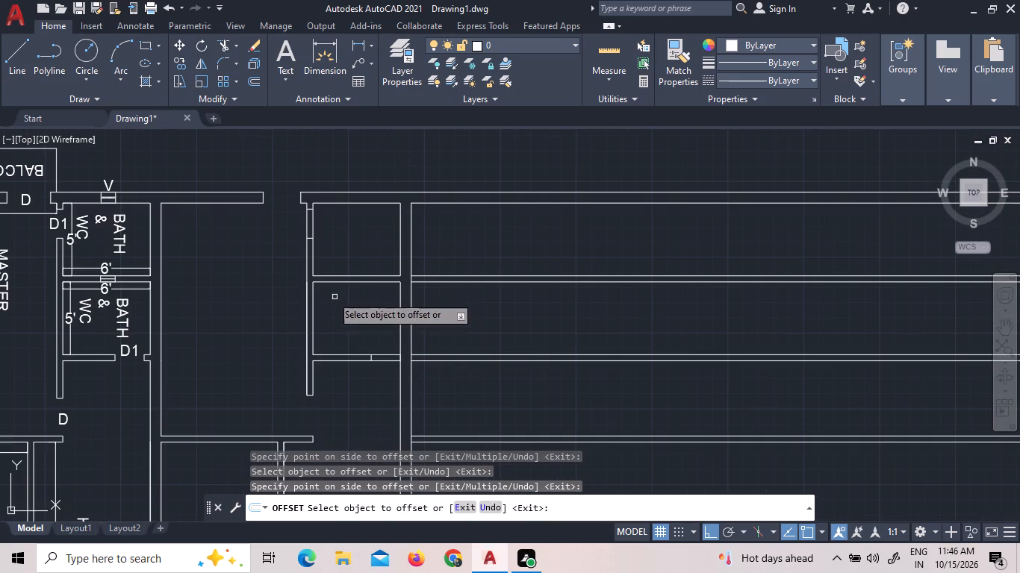
Trim the third unit's two bath door openings, in the upper bath's west wall and the lower bath's south wall.
click(220, 43)
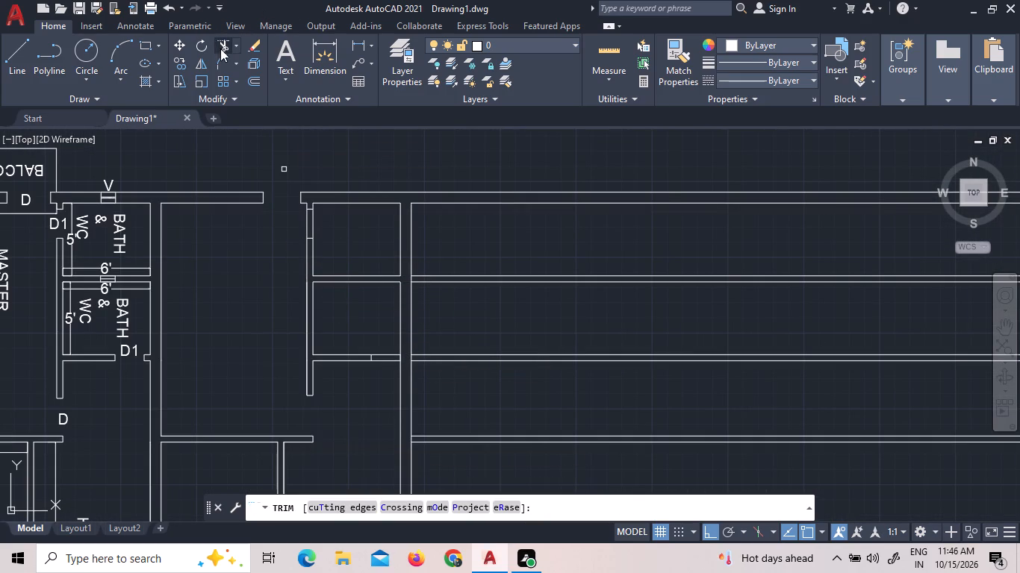
click(305, 222)
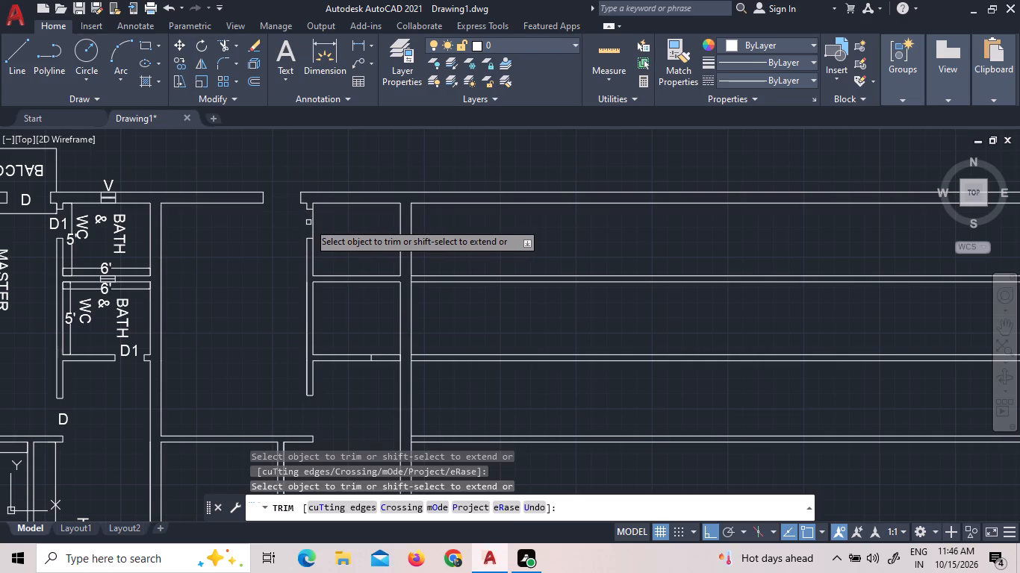
click(311, 222)
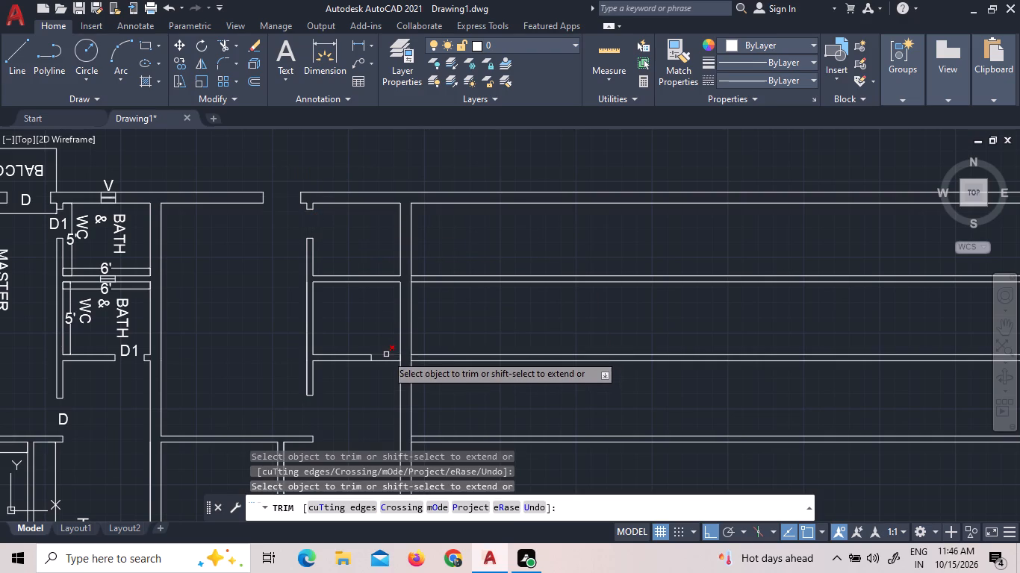
click(386, 354)
click(389, 362)
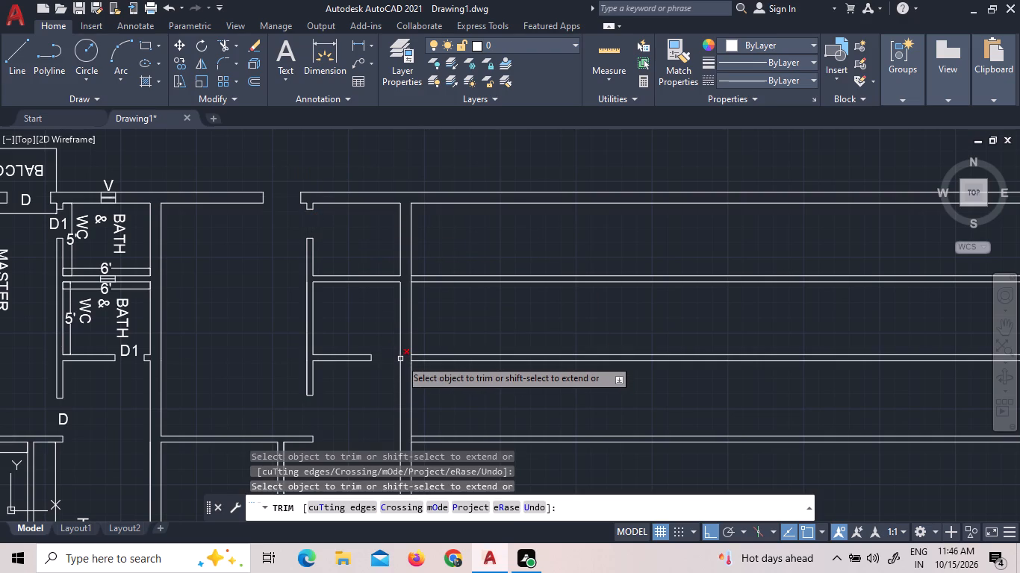
click(400, 359)
right_click(361, 306)
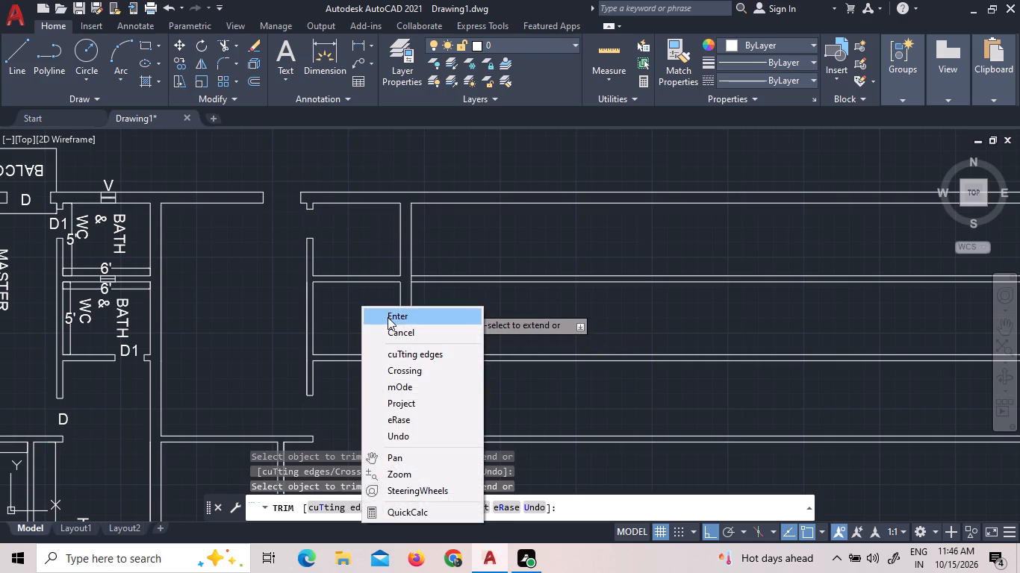
click(388, 317)
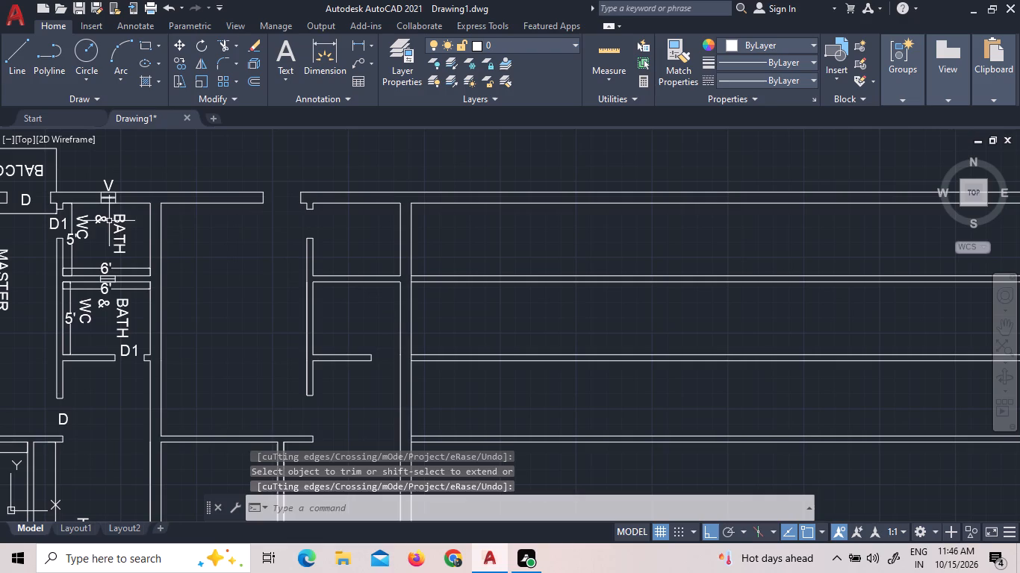
Copy the second unit's two BATH & WC, MASTER BEDROOM, BEDROOM, HALL and KITCHEN labels about 17'-8" east into the third unit.
click(114, 222)
click(95, 302)
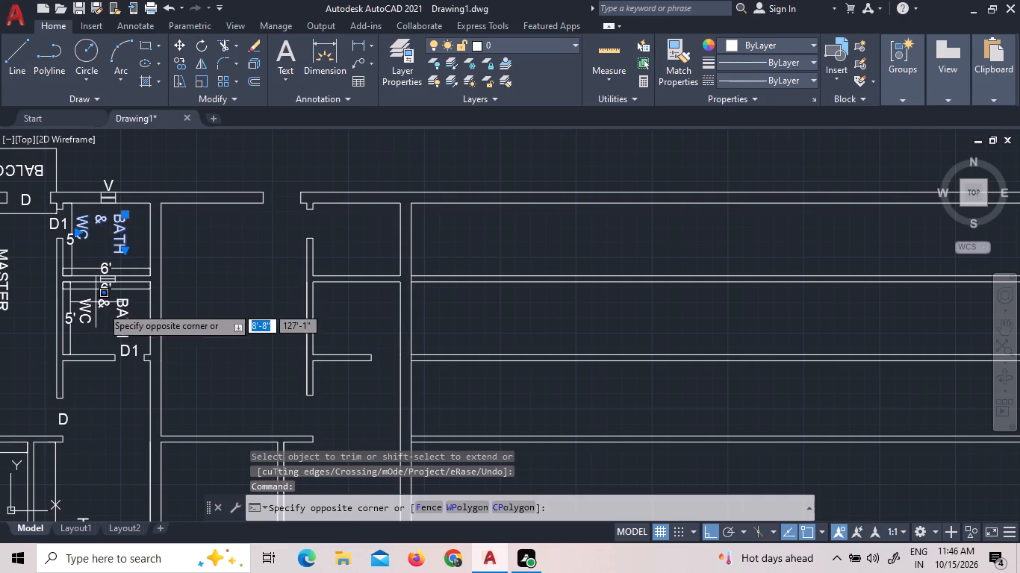
click(93, 307)
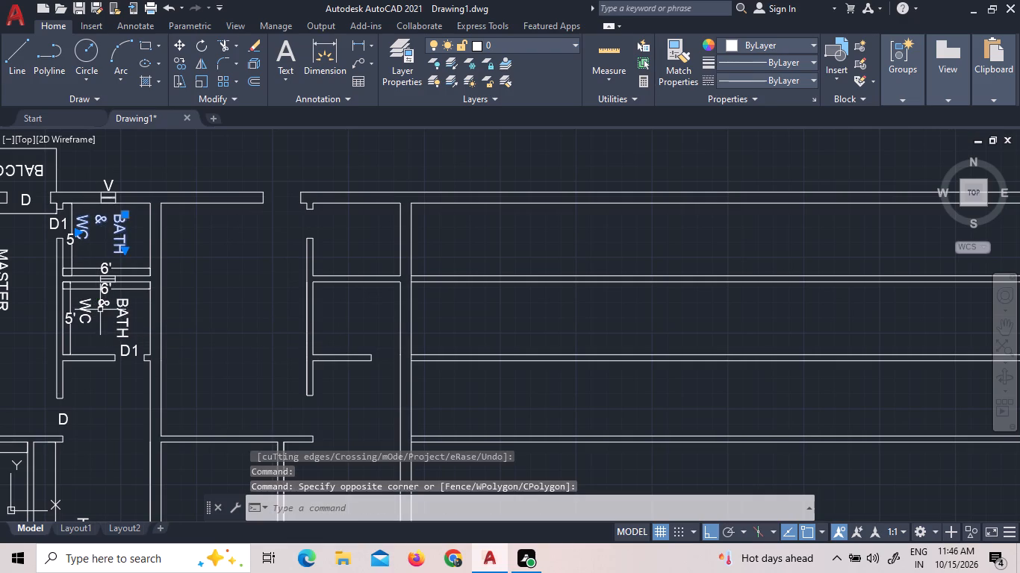
click(99, 308)
scroll(161, 316, down, 2)
scroll(114, 306, up, 3)
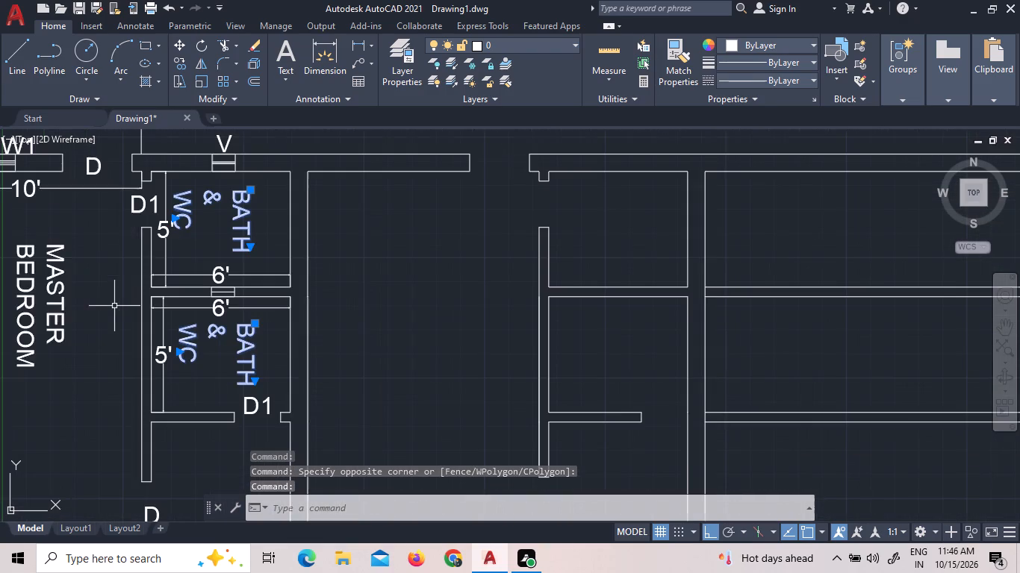
click(59, 292)
scroll(146, 286, down, 3)
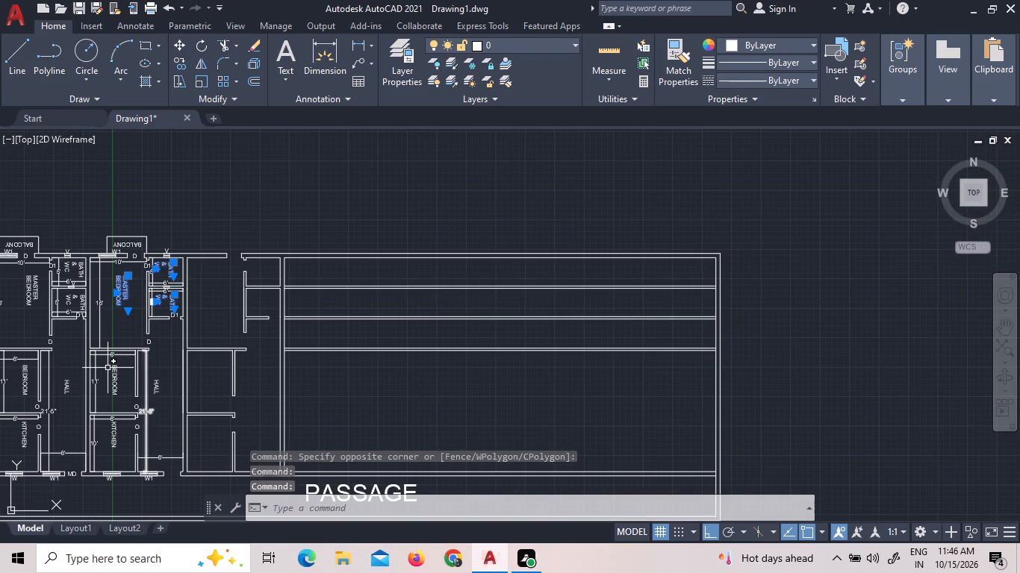
click(116, 372)
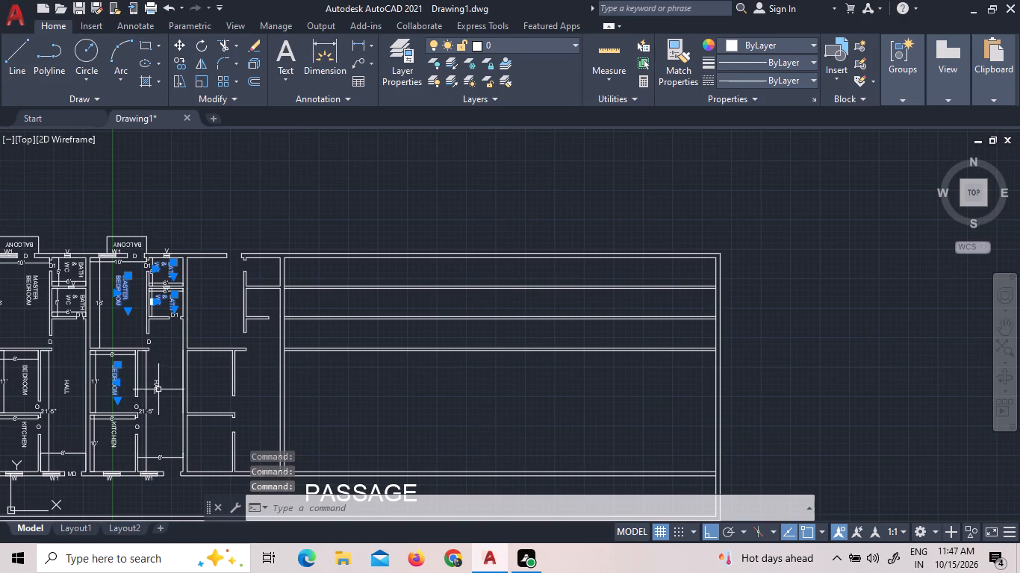
click(157, 389)
click(115, 430)
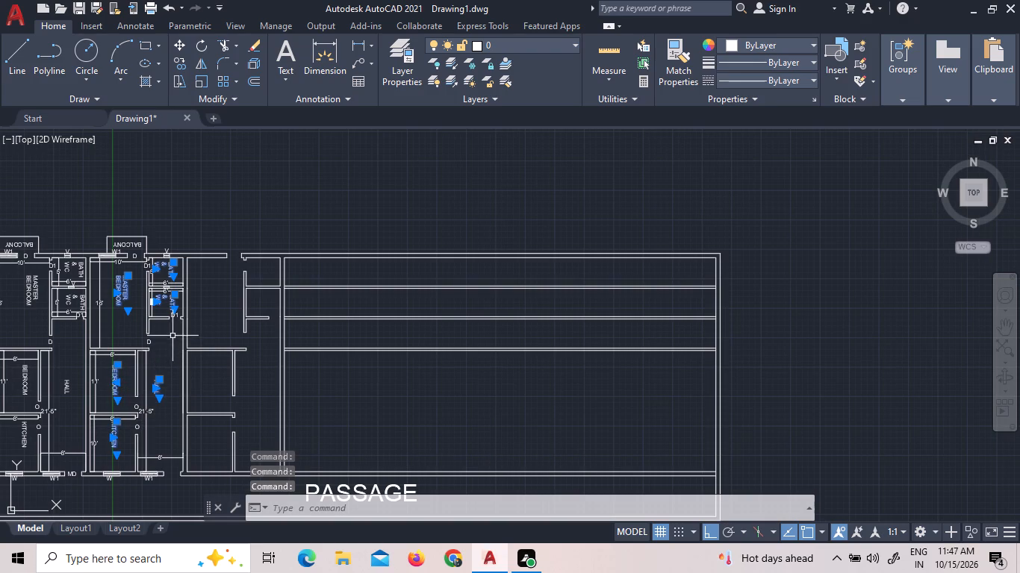
right_click(176, 348)
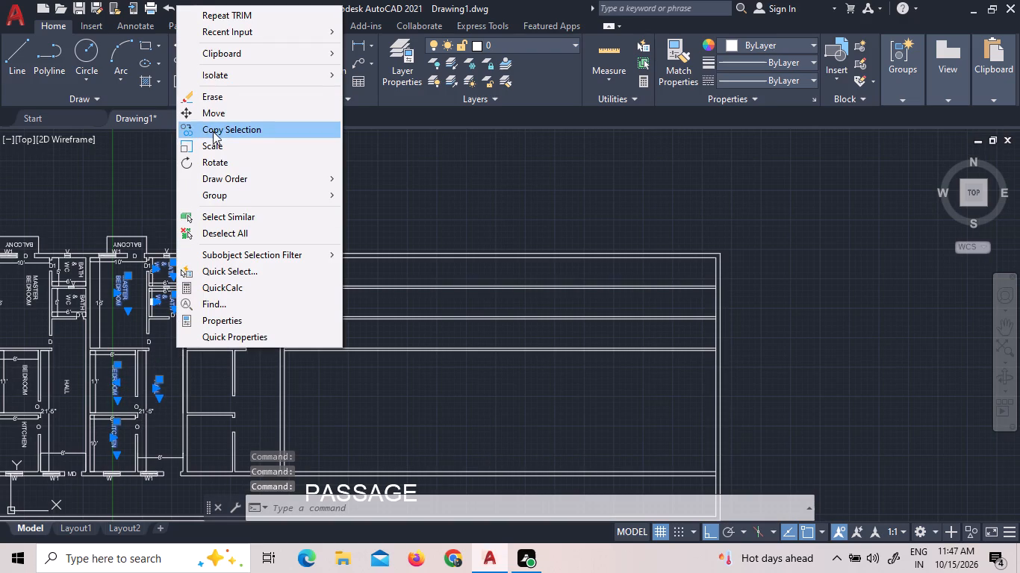
click(228, 127)
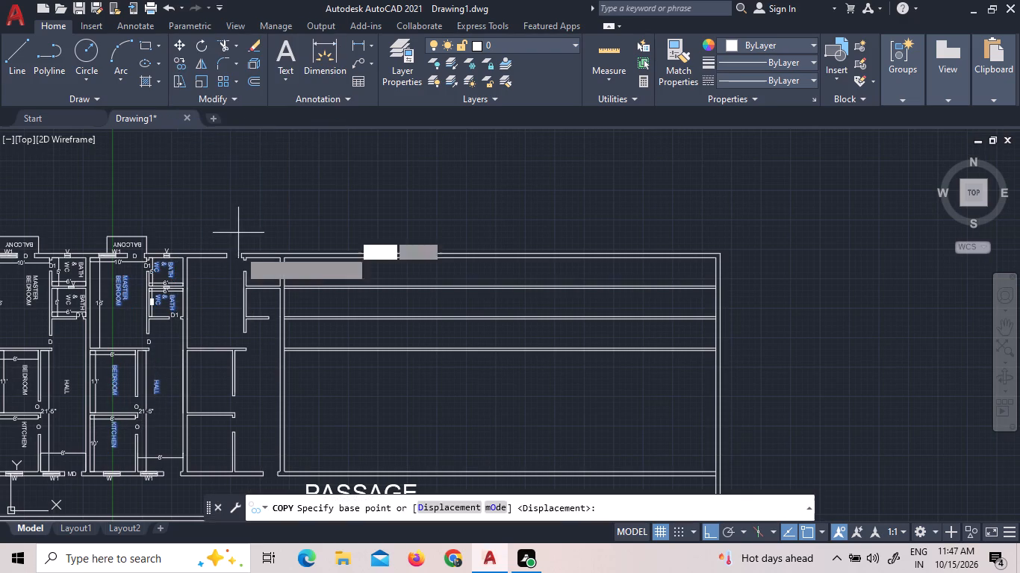
click(243, 404)
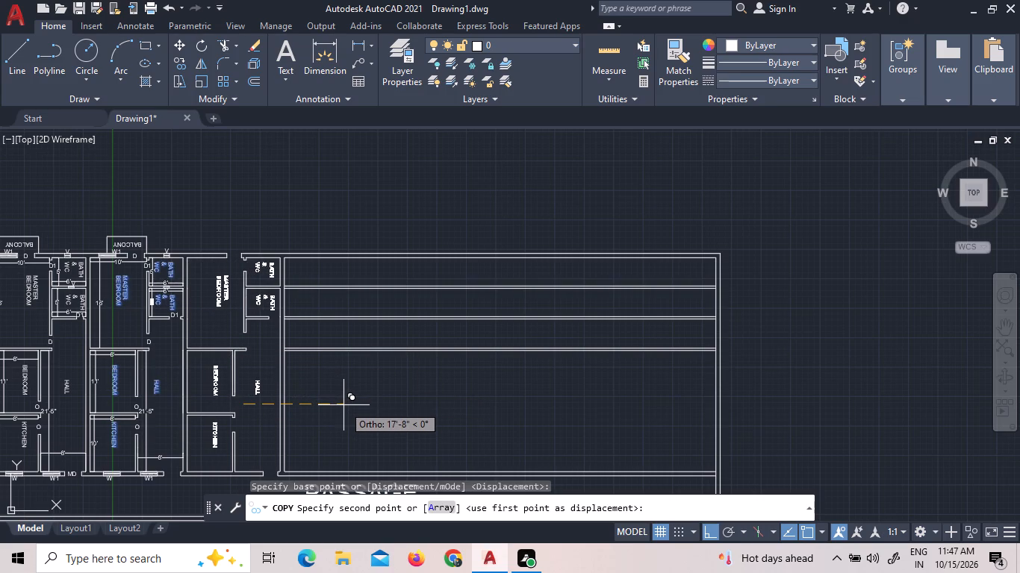
click(343, 405)
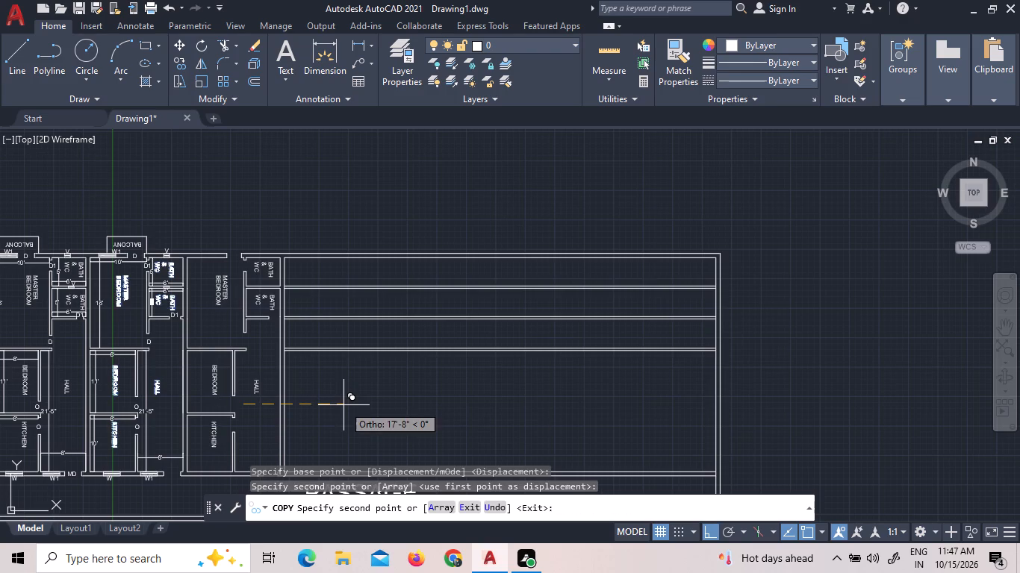
right_click(362, 232)
click(385, 245)
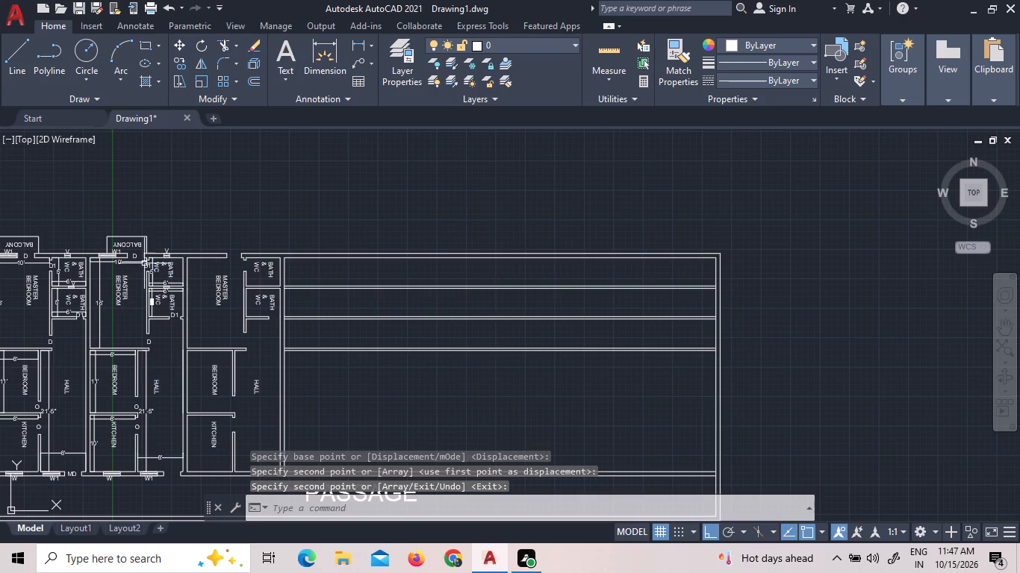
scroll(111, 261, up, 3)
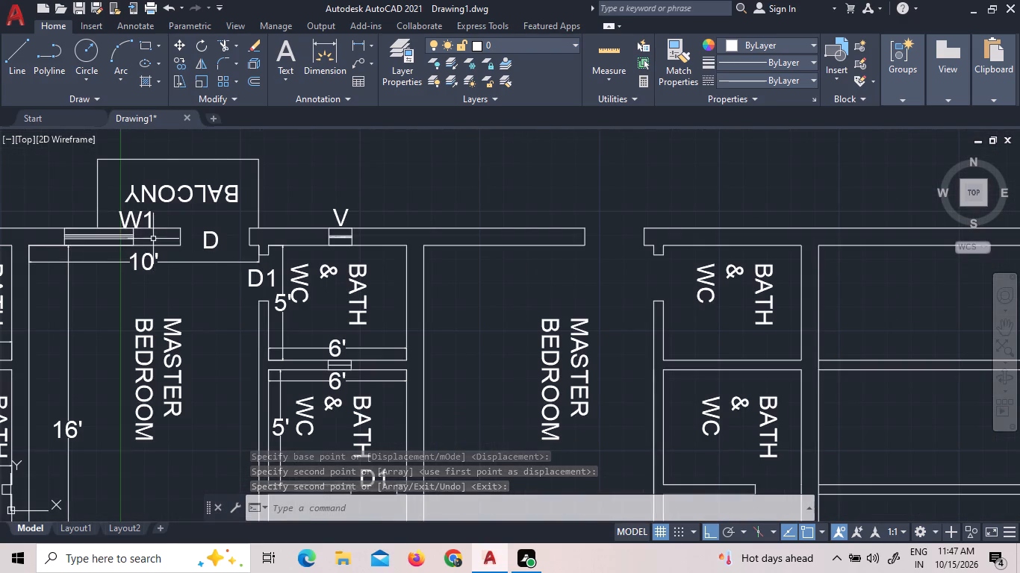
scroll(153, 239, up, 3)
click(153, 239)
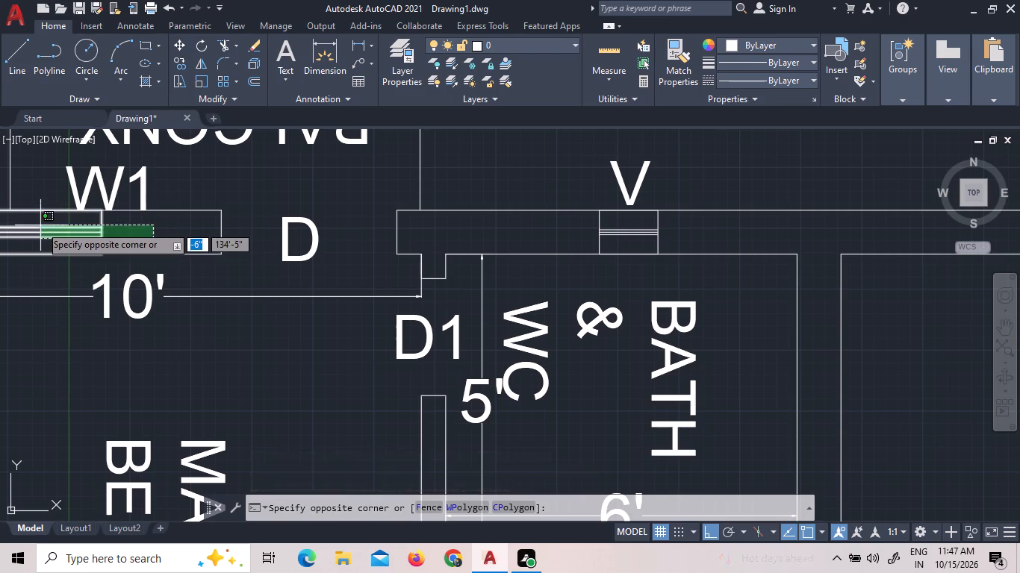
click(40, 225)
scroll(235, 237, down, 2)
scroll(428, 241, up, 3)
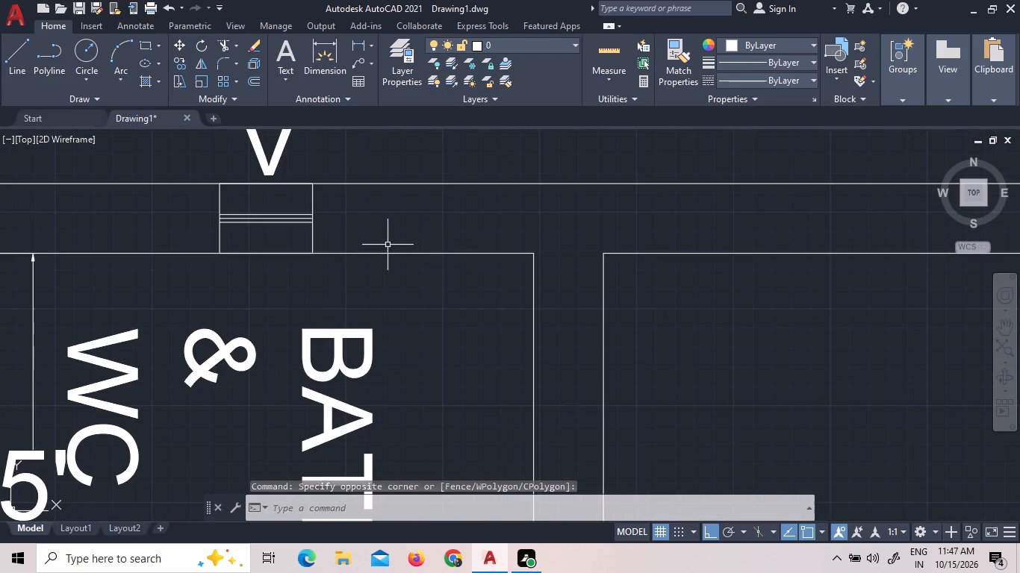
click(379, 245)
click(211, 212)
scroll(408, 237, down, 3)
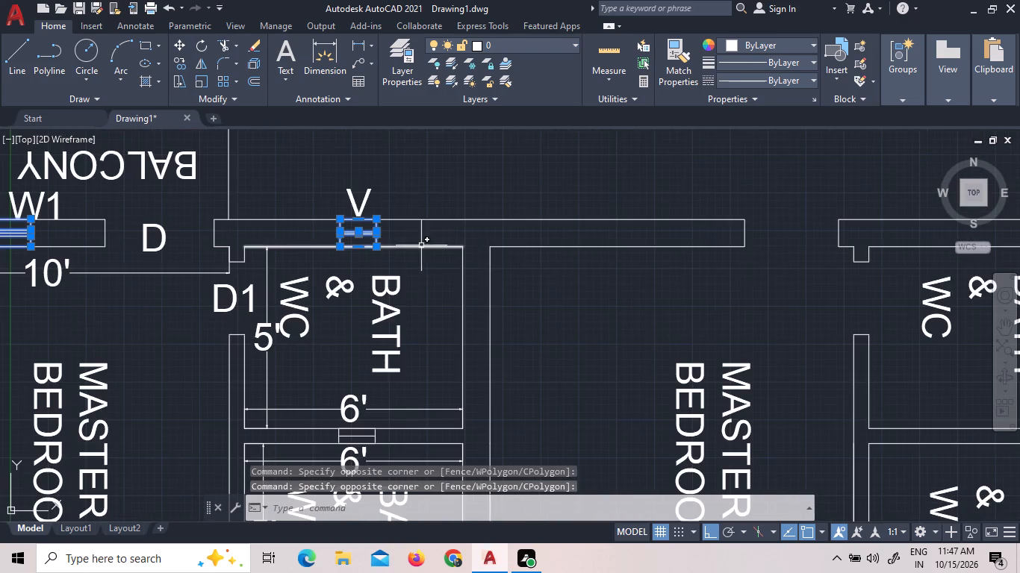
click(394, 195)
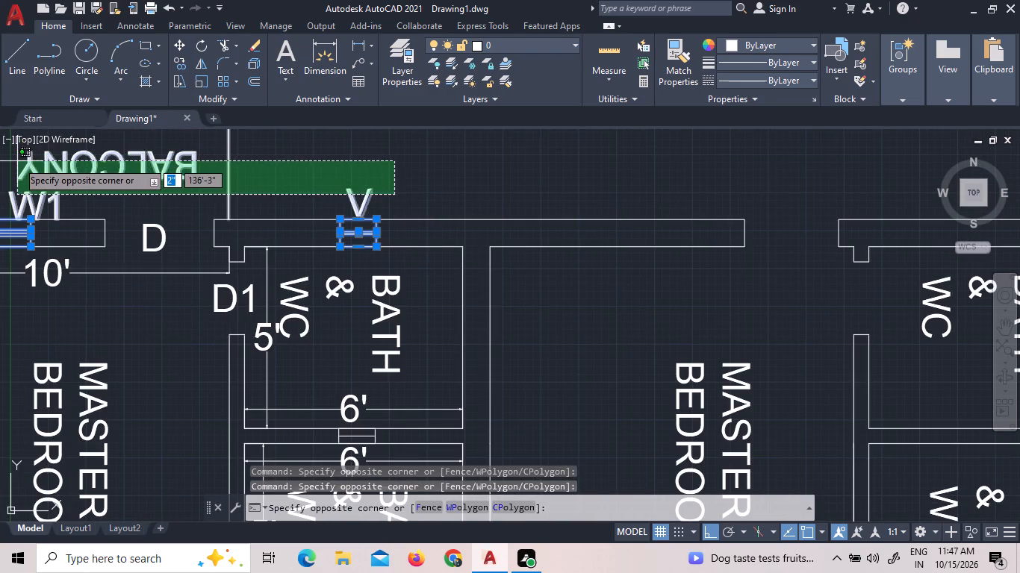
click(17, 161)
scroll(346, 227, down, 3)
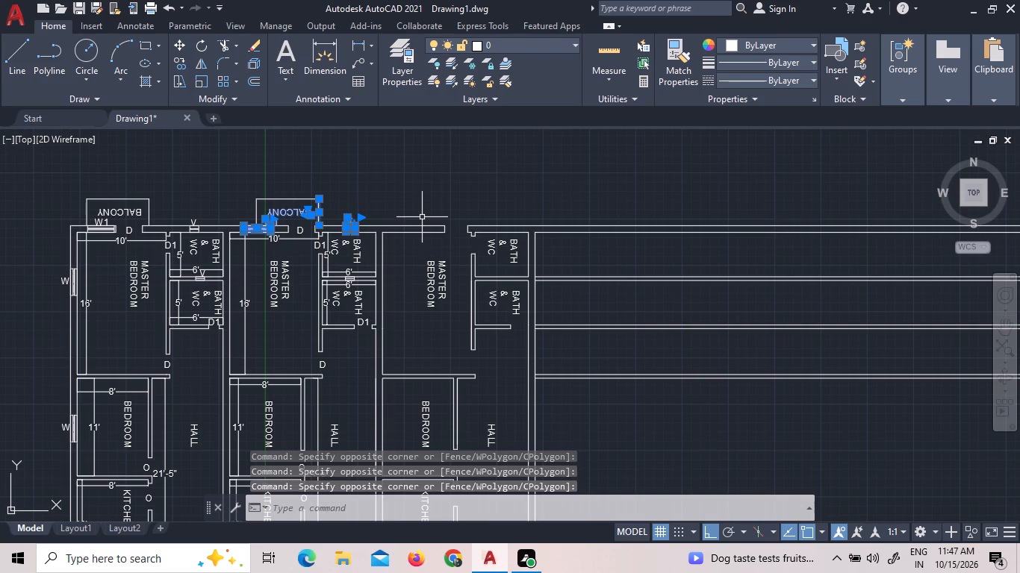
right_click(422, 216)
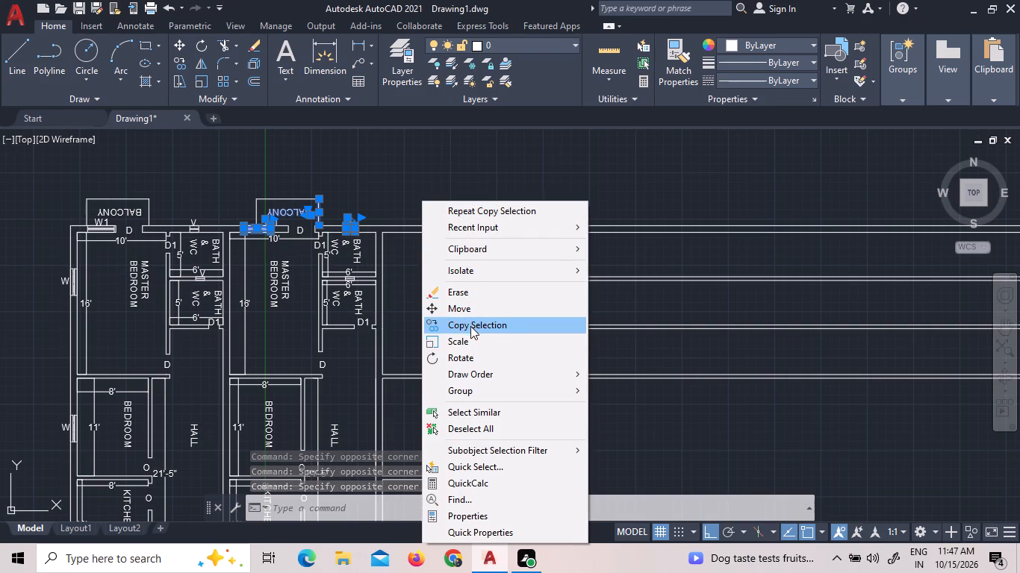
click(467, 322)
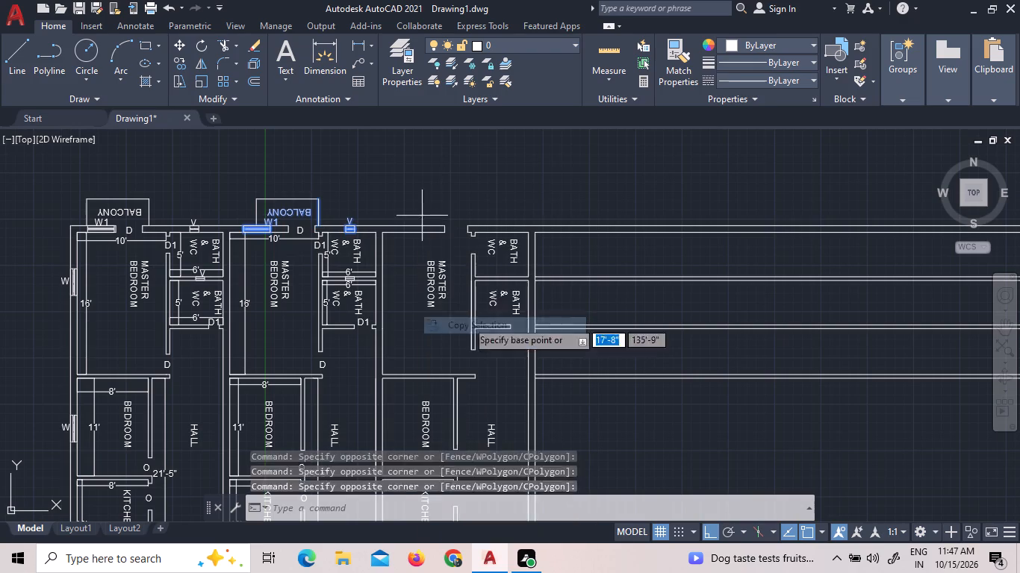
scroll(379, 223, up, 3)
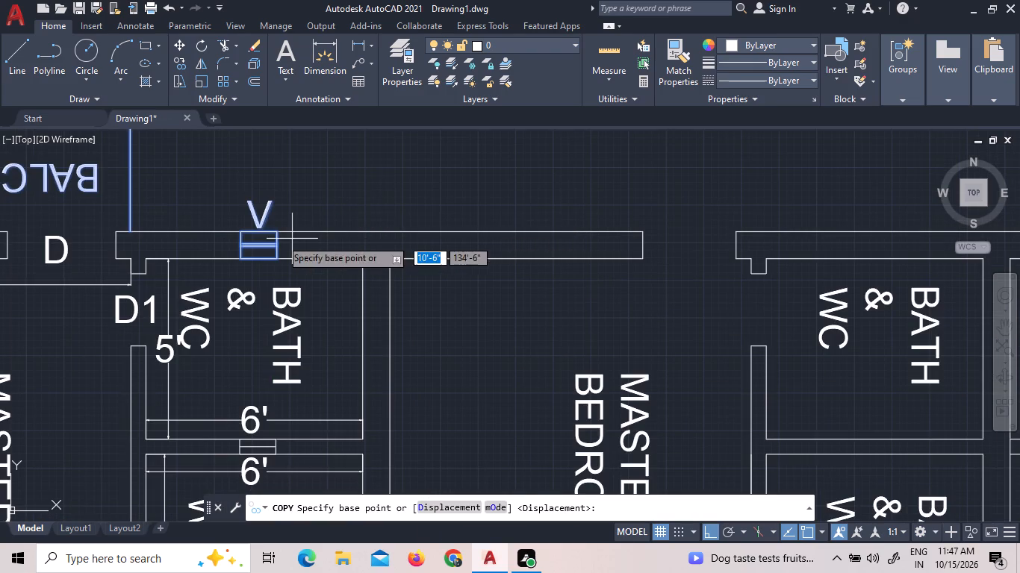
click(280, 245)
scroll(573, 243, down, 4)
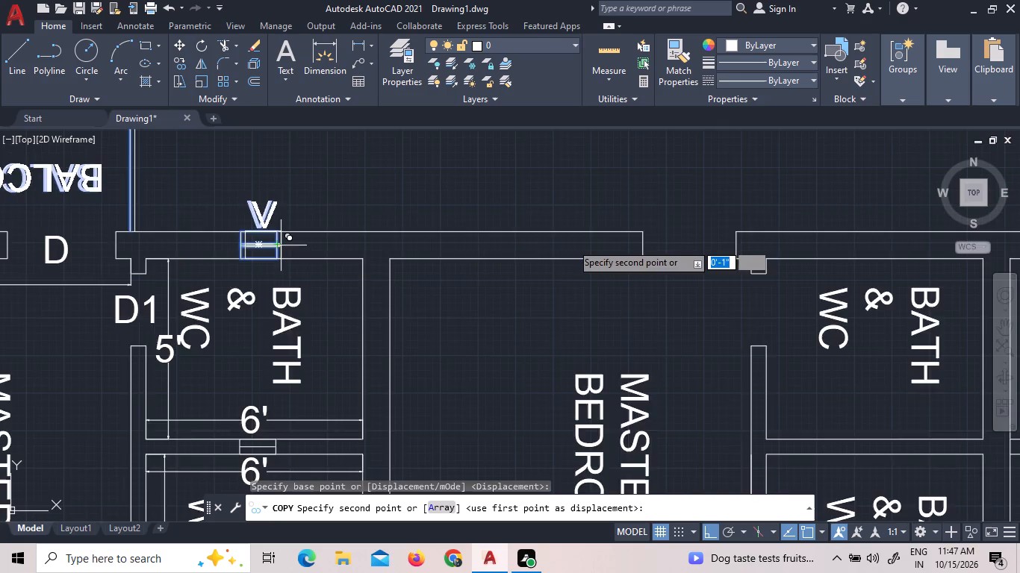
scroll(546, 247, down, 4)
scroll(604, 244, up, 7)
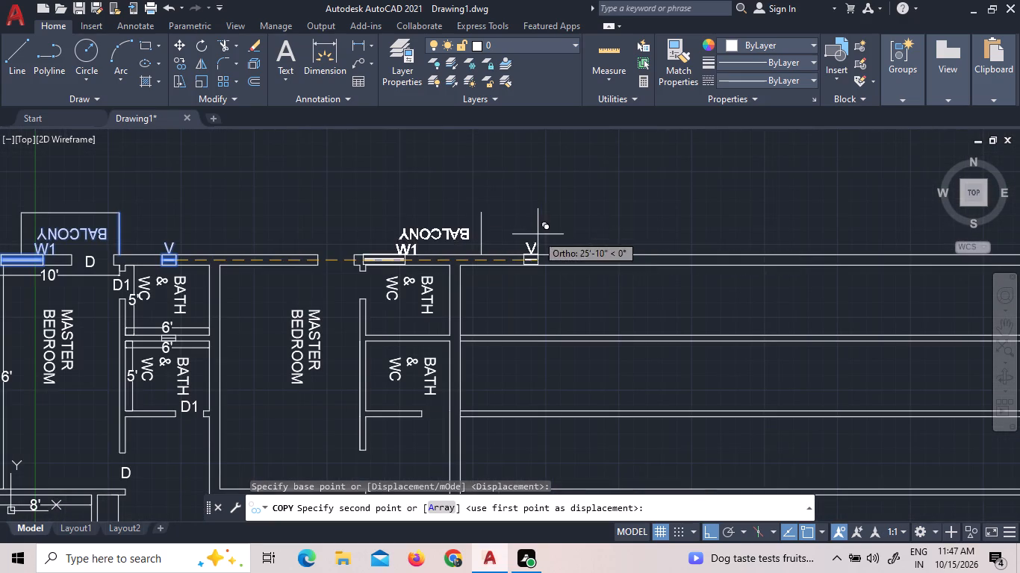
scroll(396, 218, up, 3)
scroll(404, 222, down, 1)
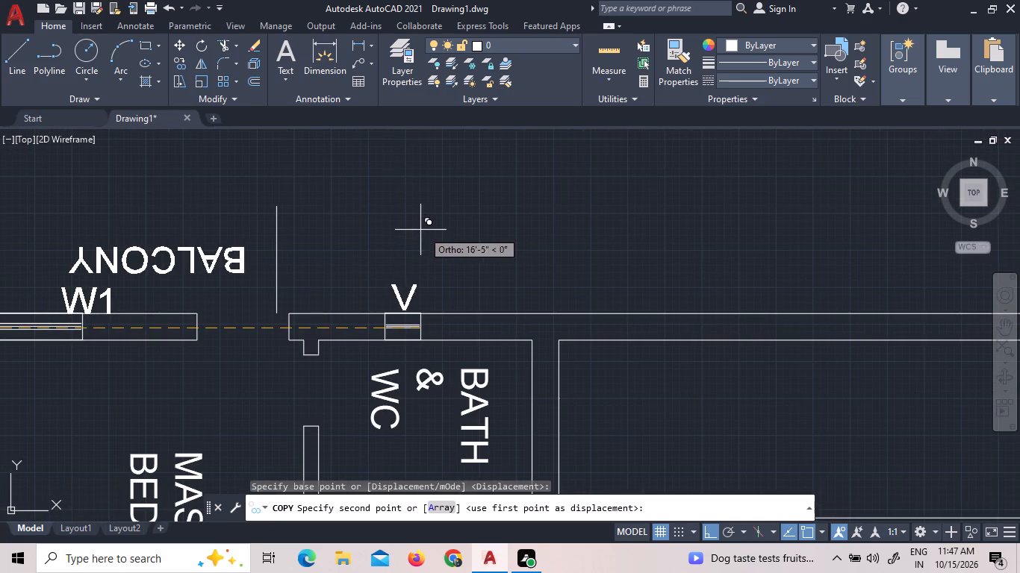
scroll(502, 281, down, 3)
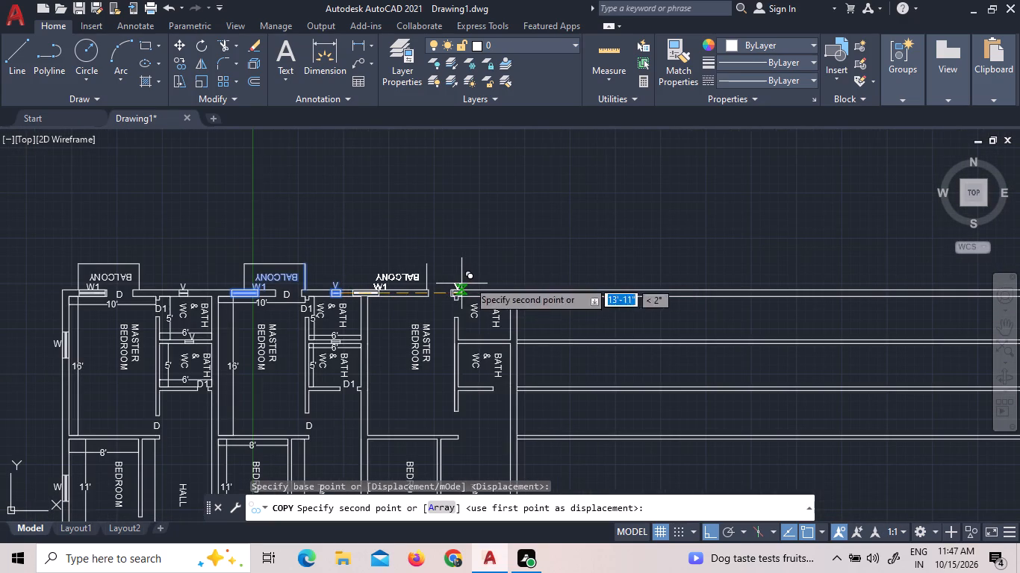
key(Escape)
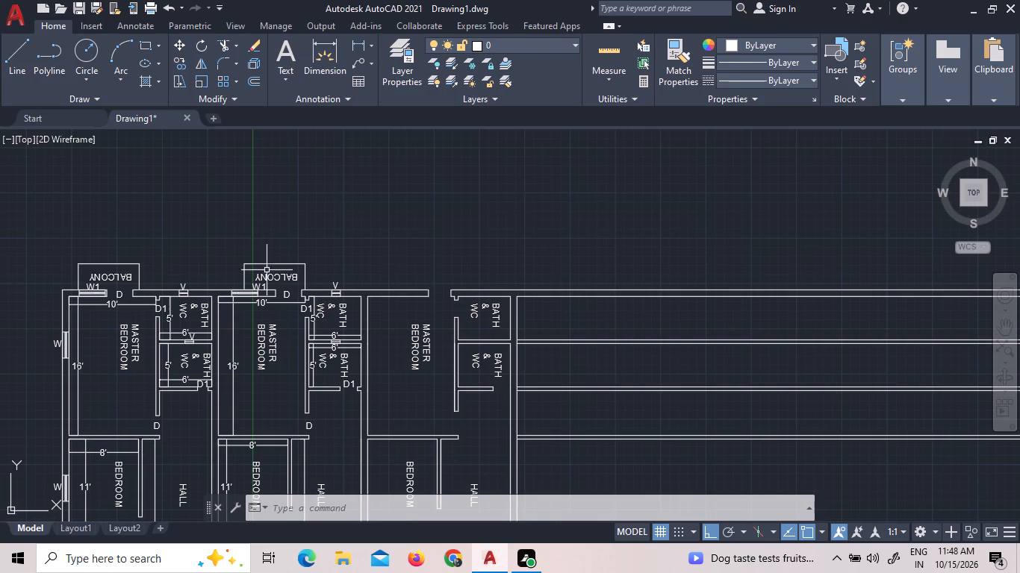
Copy the second unit's balcony outline and BALCONY label, W1 window, V ventilator, their labels, and the north D and D1 labels about 17'-3" east.
scroll(292, 296, up, 3)
scroll(217, 282, up, 3)
click(201, 304)
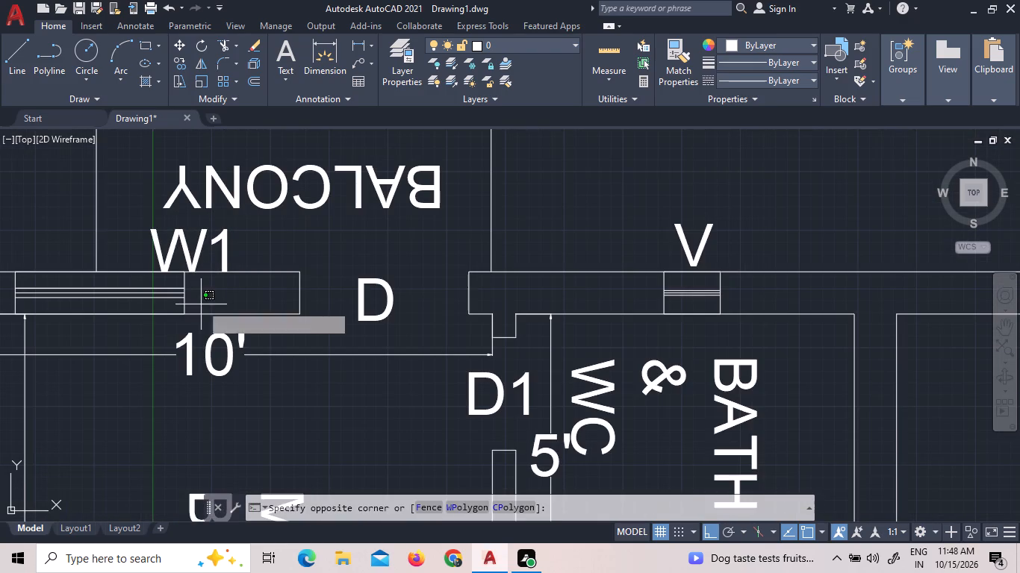
click(93, 284)
click(223, 239)
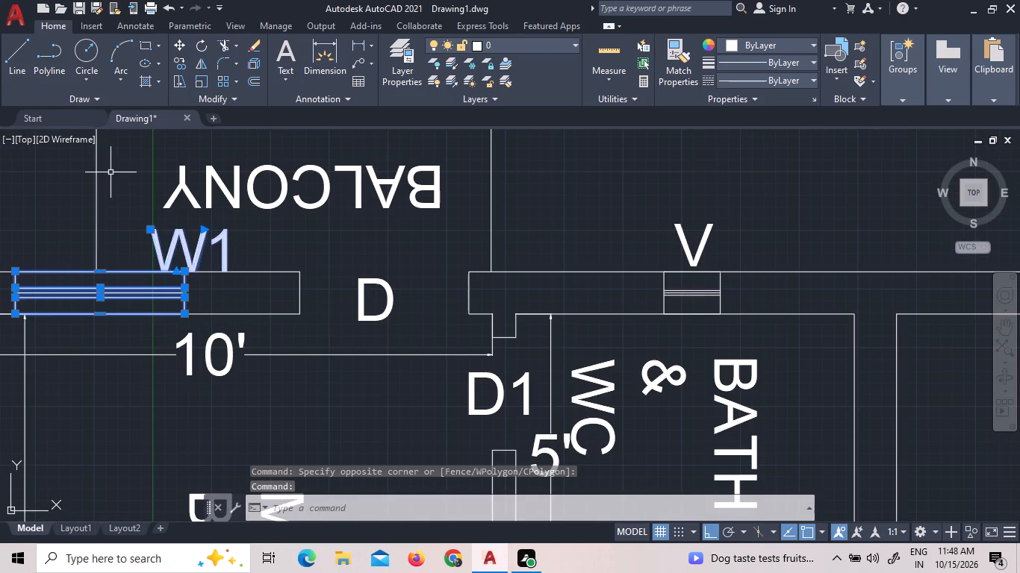
click(199, 190)
click(46, 169)
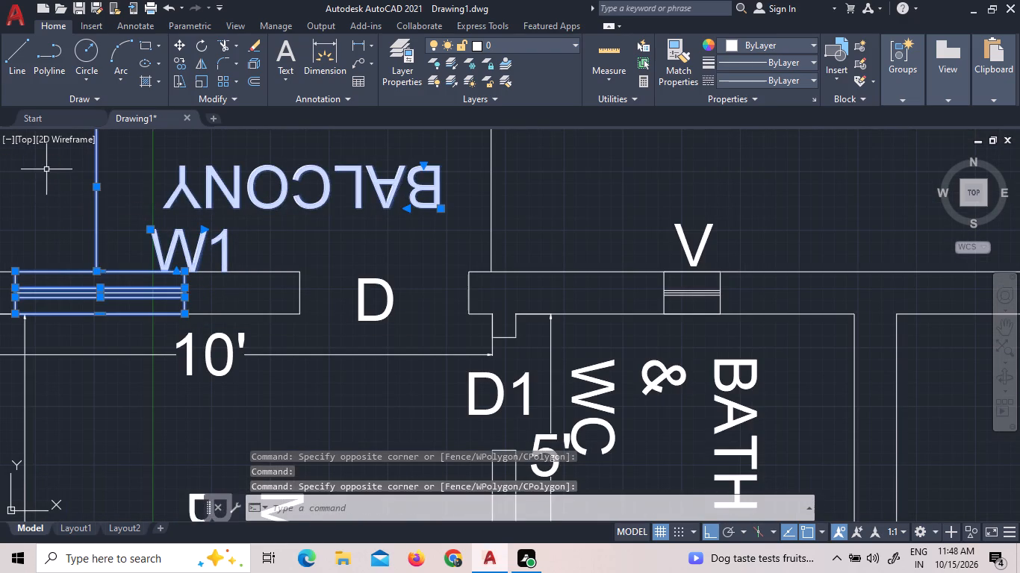
click(742, 231)
click(556, 226)
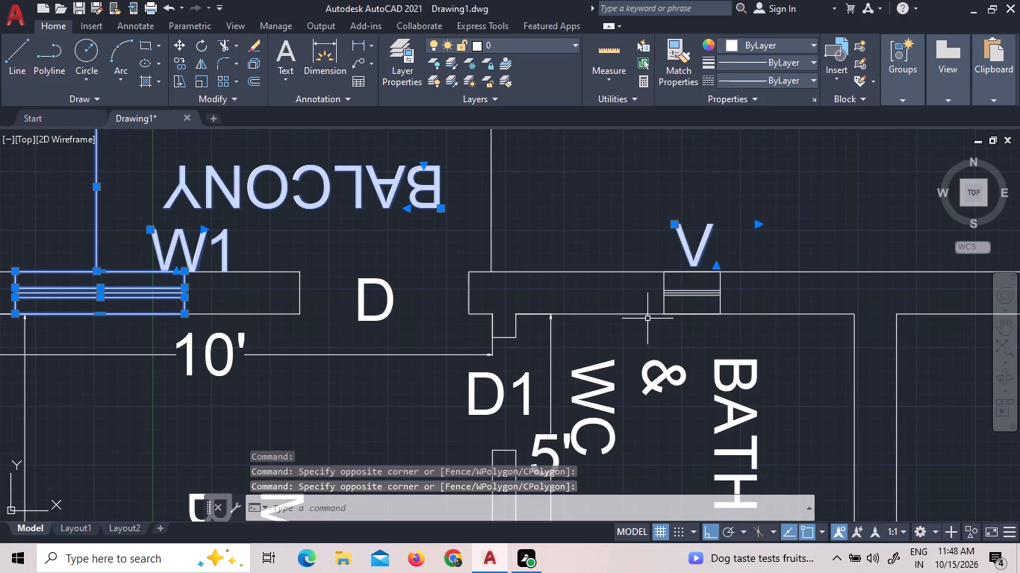
click(666, 289)
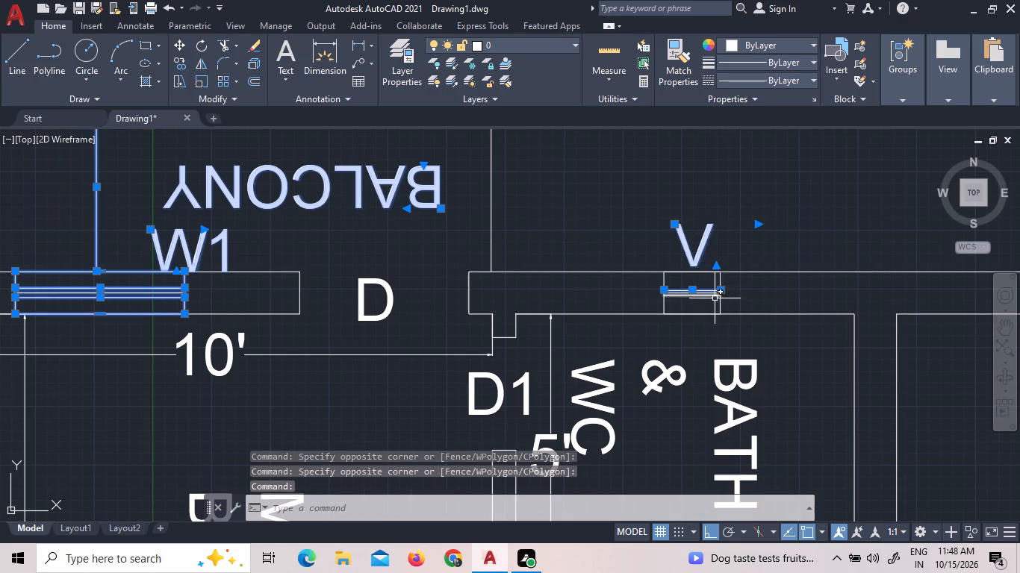
click(732, 299)
click(661, 289)
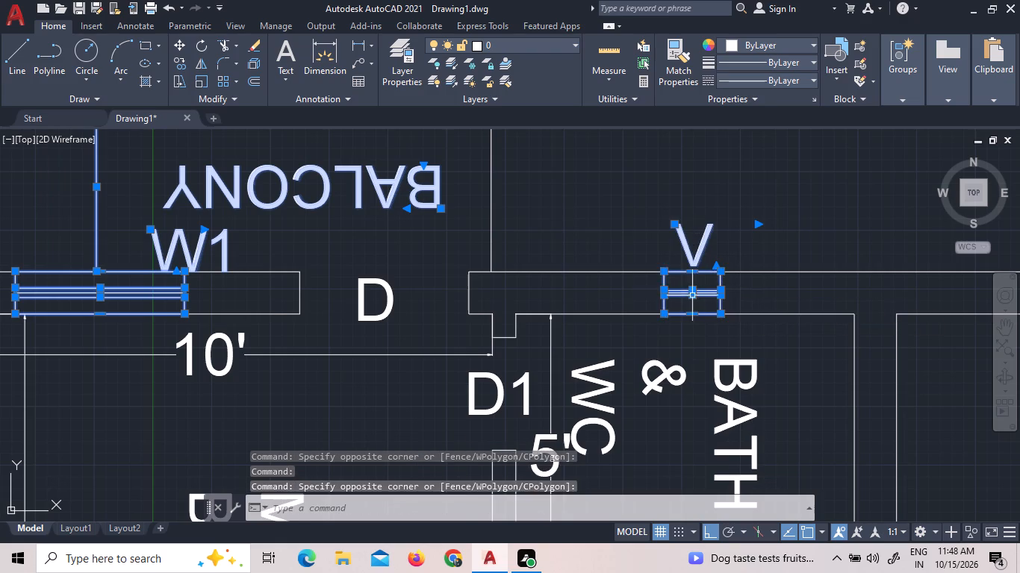
scroll(690, 296, down, 1)
click(598, 217)
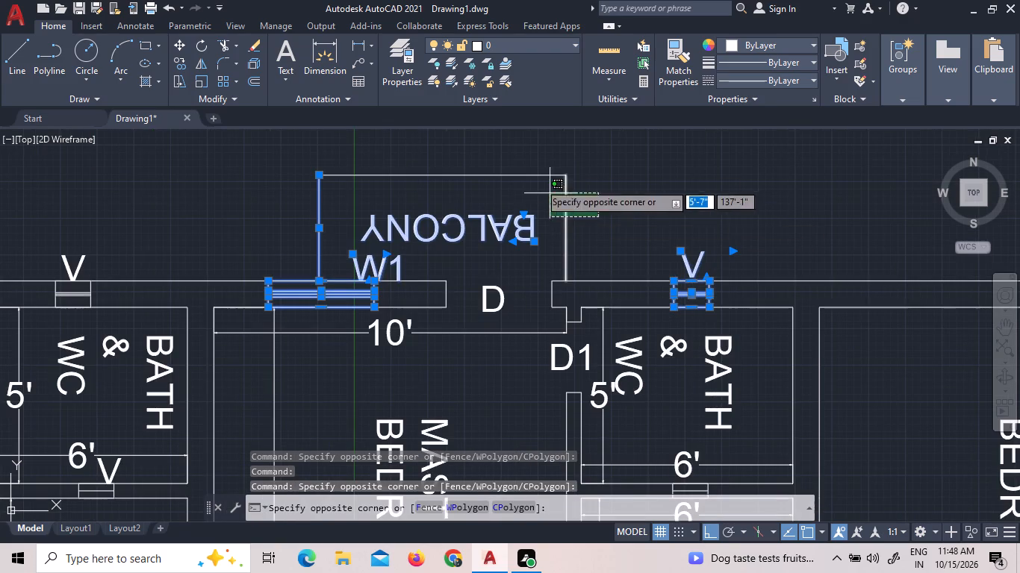
click(519, 167)
scroll(519, 167, down, 2)
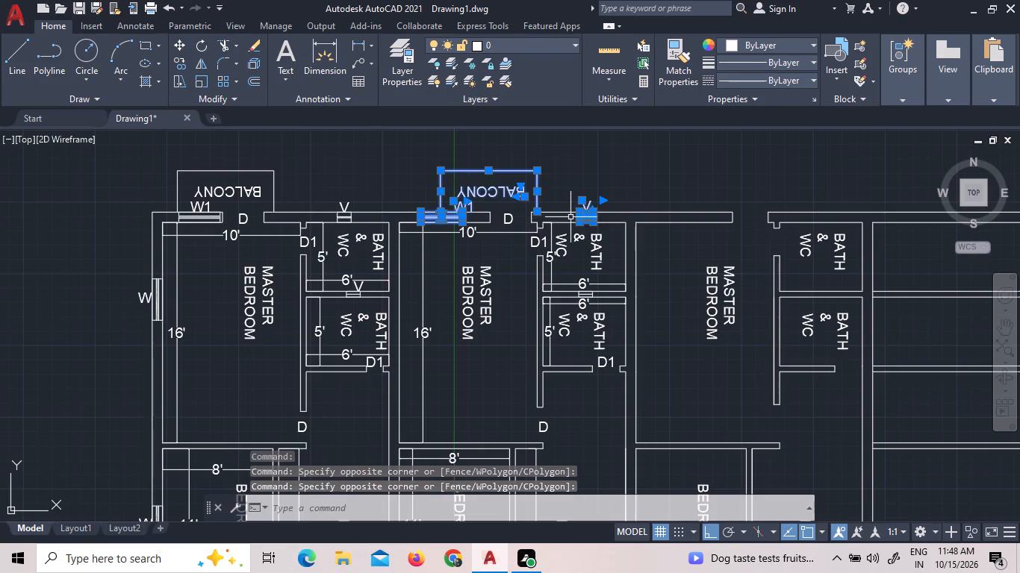
scroll(570, 217, up, 2)
click(422, 208)
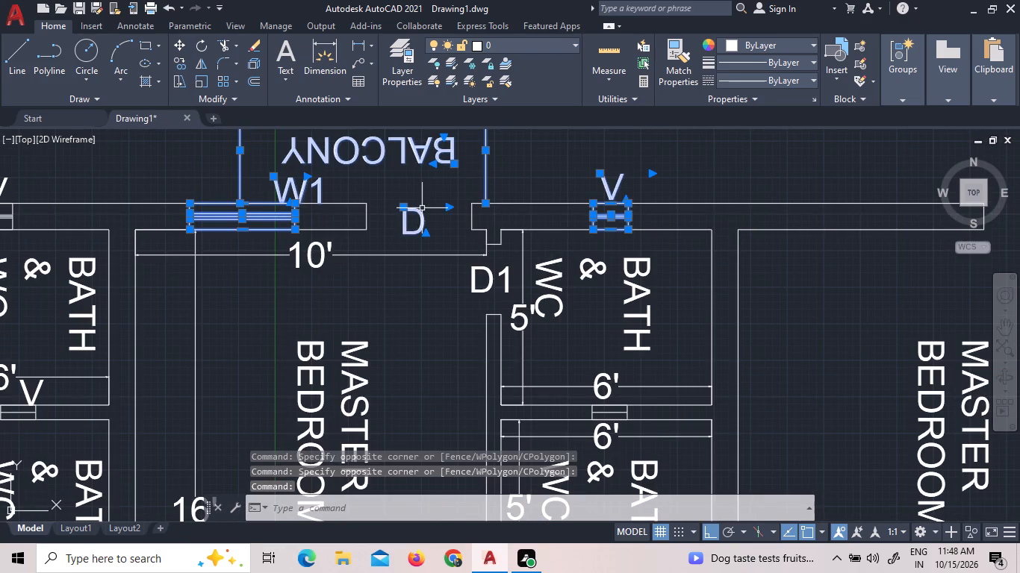
click(478, 275)
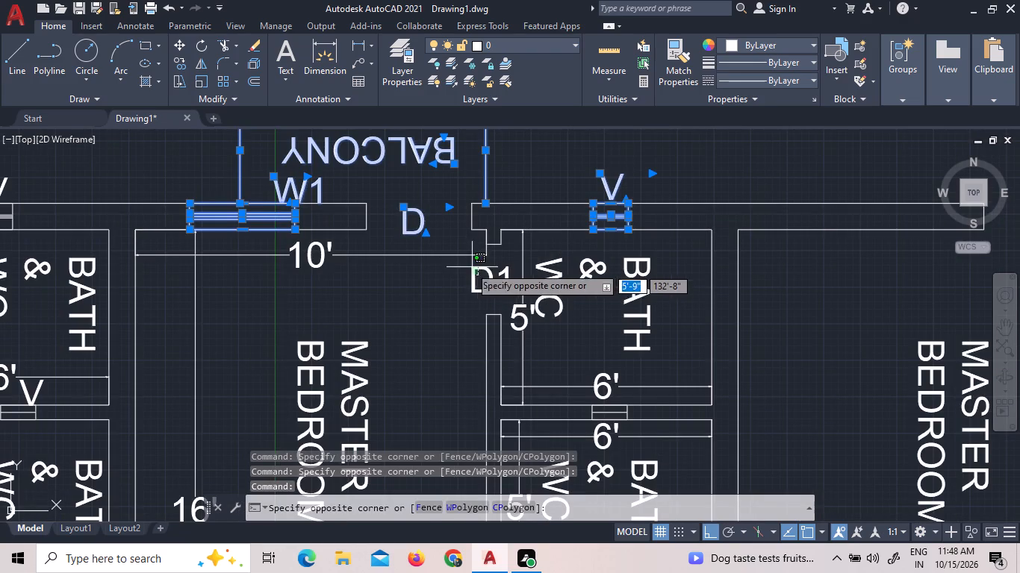
click(455, 260)
right_click(455, 260)
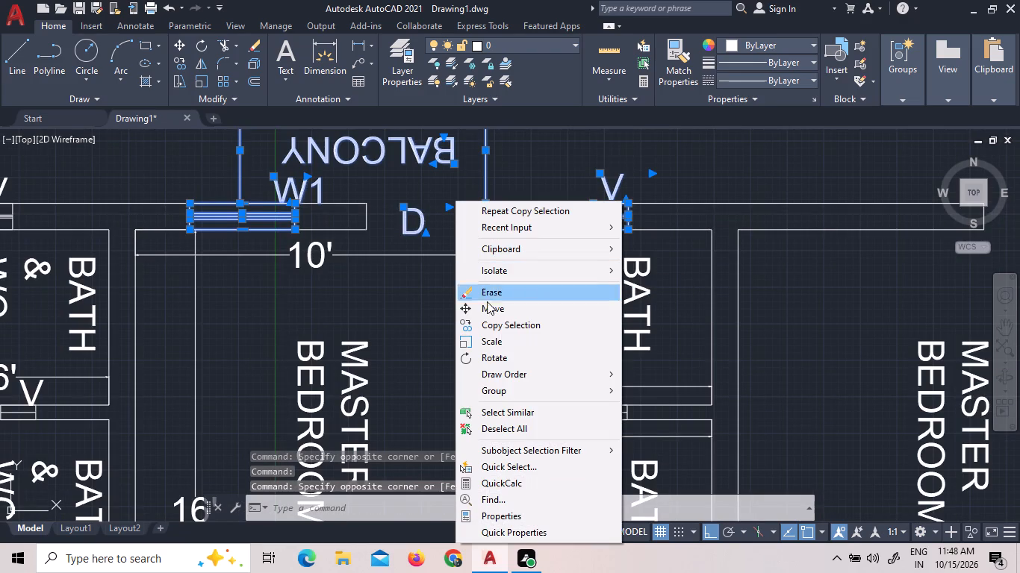
click(494, 325)
click(488, 322)
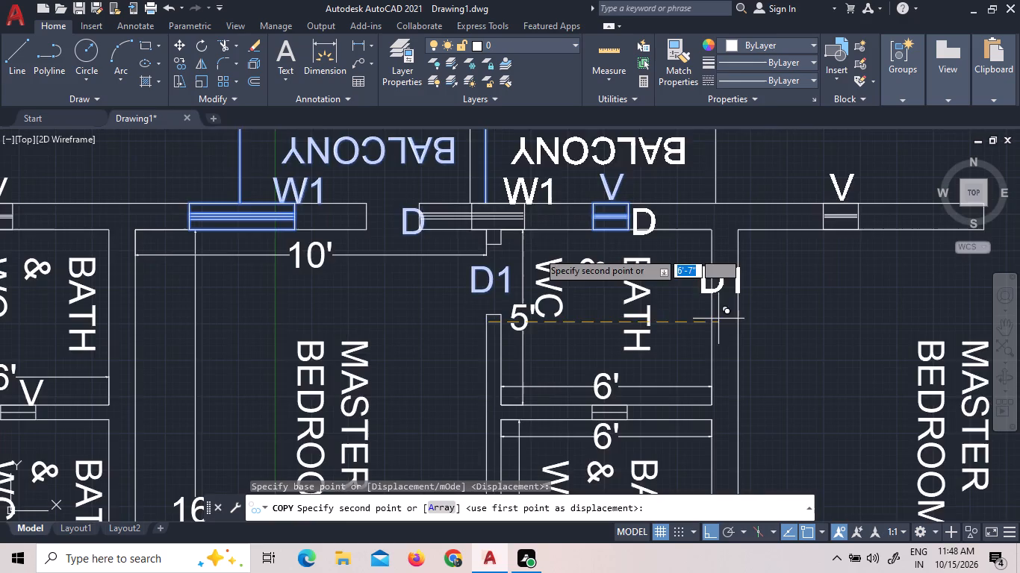
scroll(524, 248, down, 4)
scroll(794, 246, up, 3)
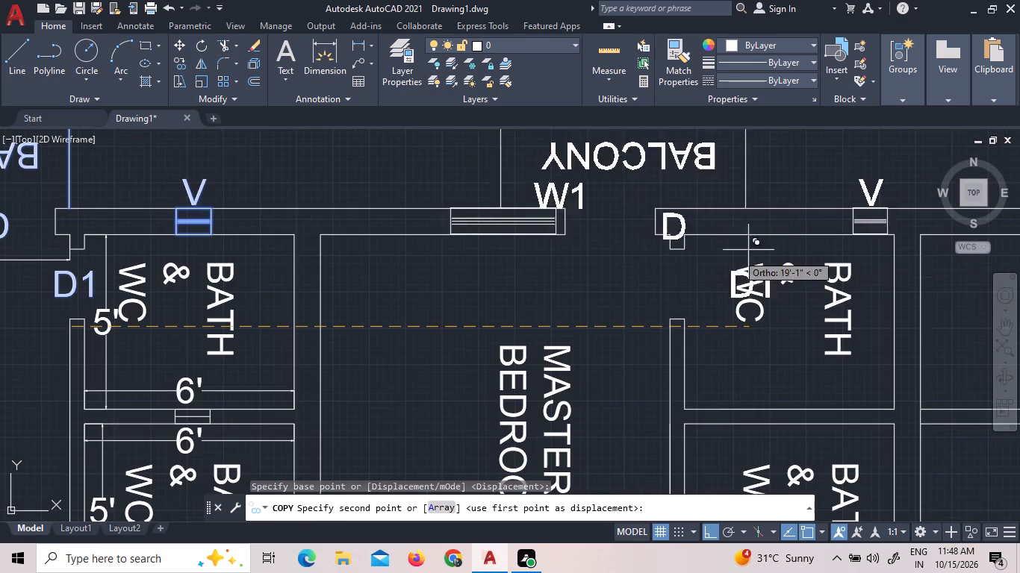
click(674, 279)
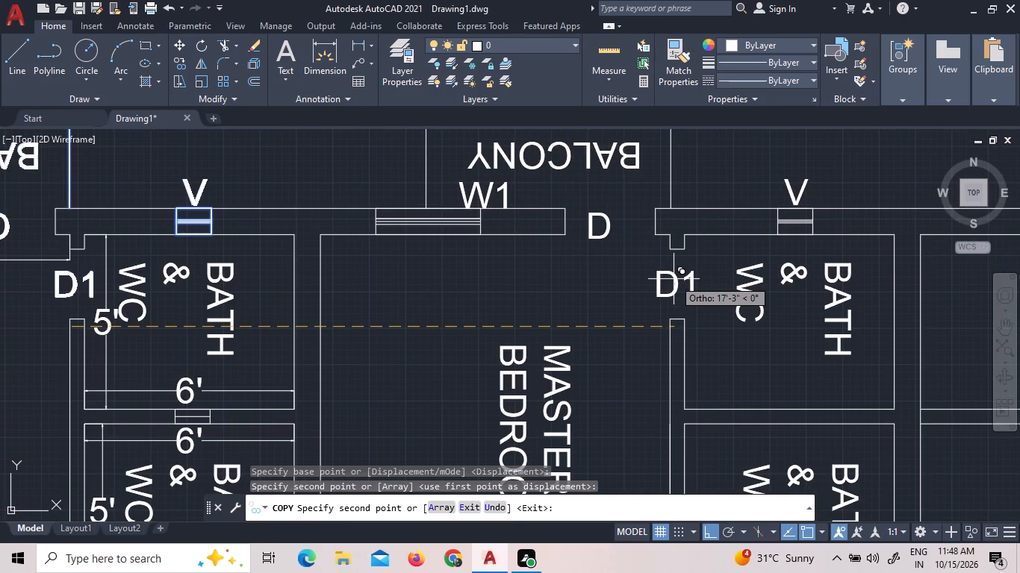
right_click(674, 279)
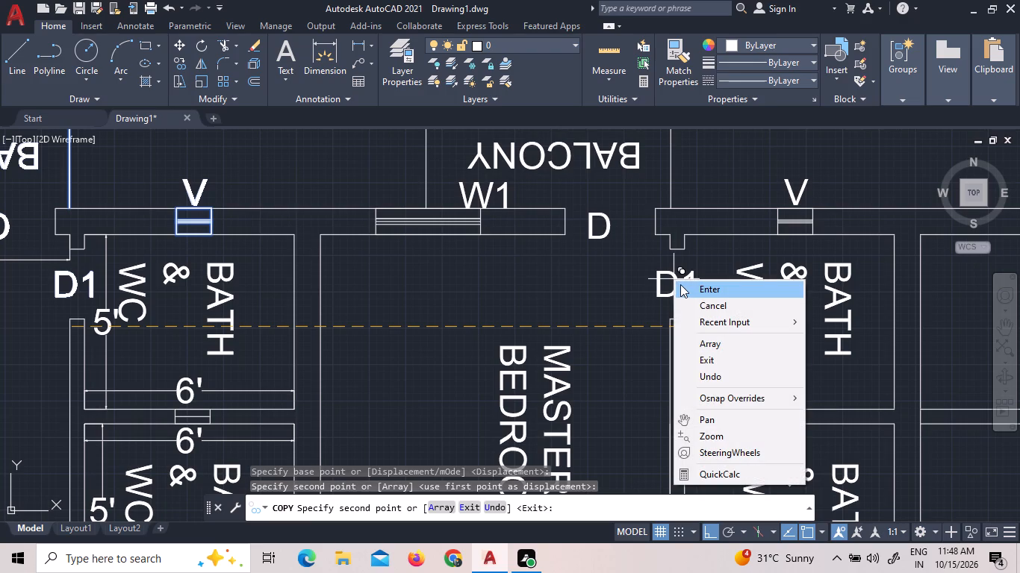
click(686, 289)
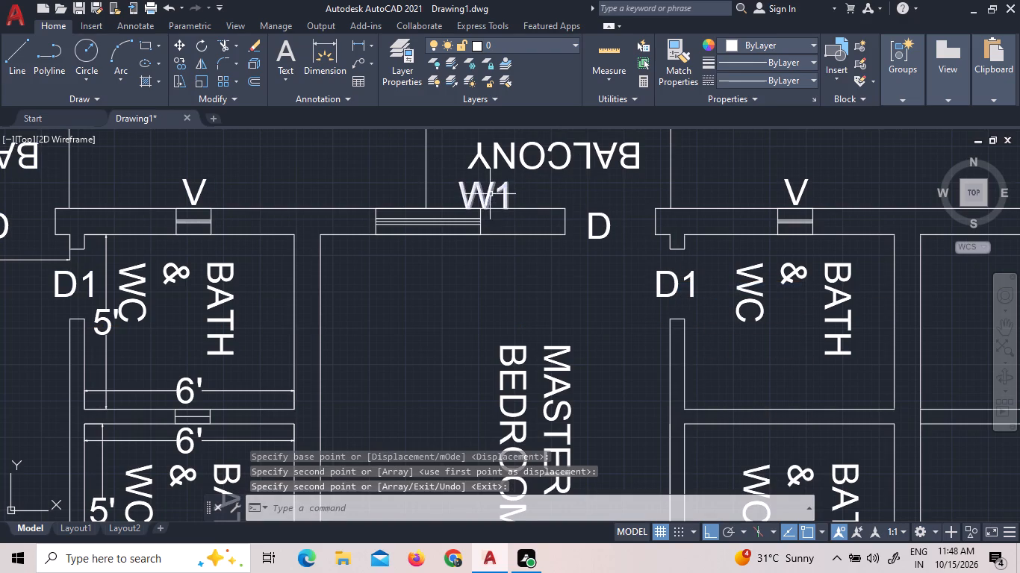
Move the third unit's W1 label slightly west, above its window in the master bedroom's north wall.
click(490, 194)
right_click(490, 194)
click(532, 287)
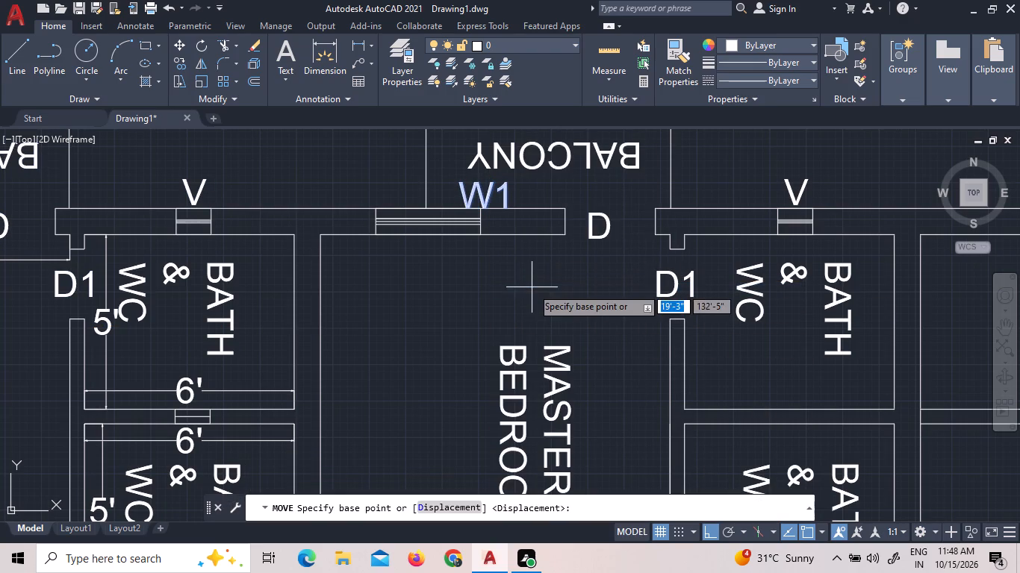
double_click(473, 194)
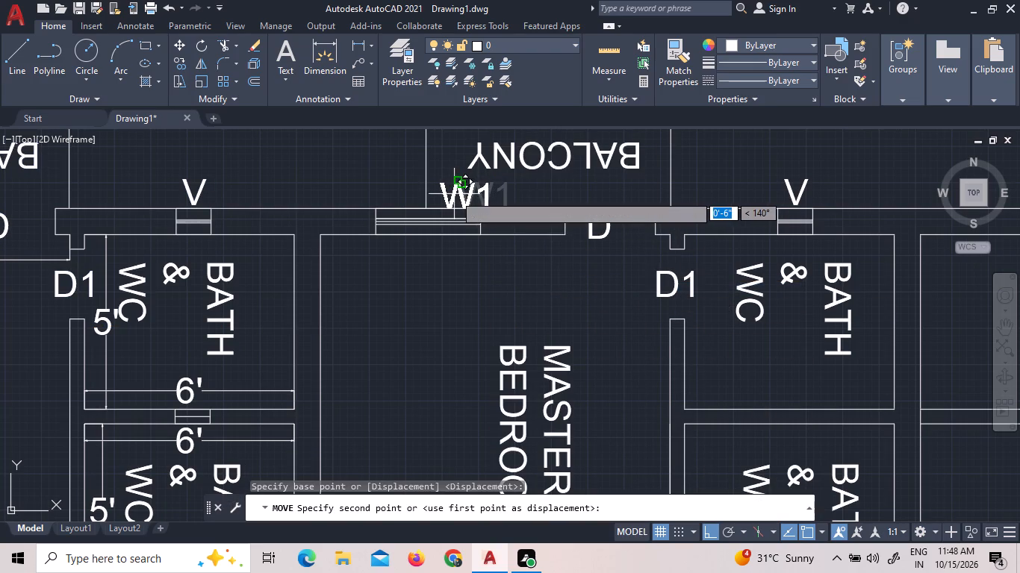
click(444, 195)
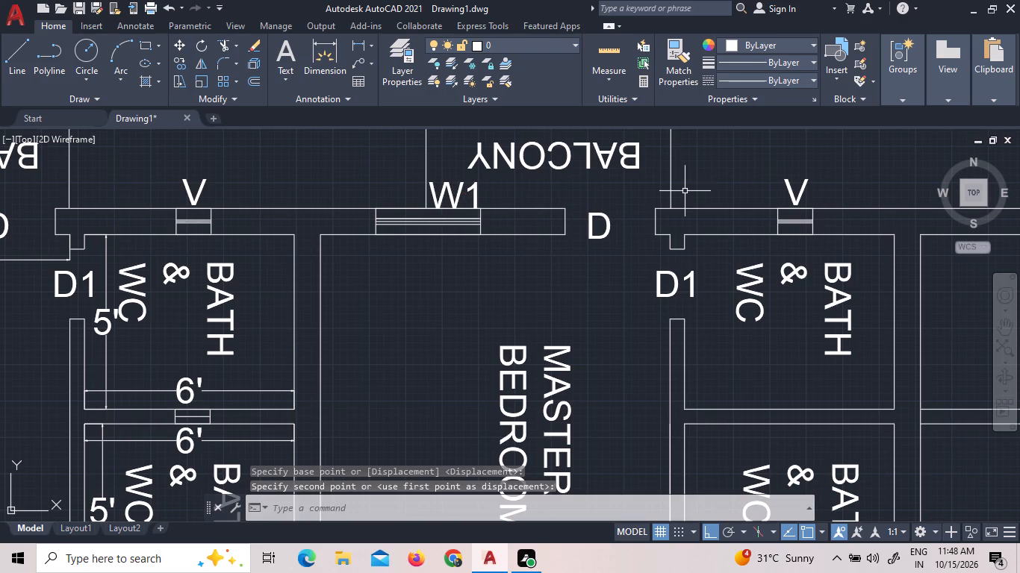
scroll(690, 192, down, 2)
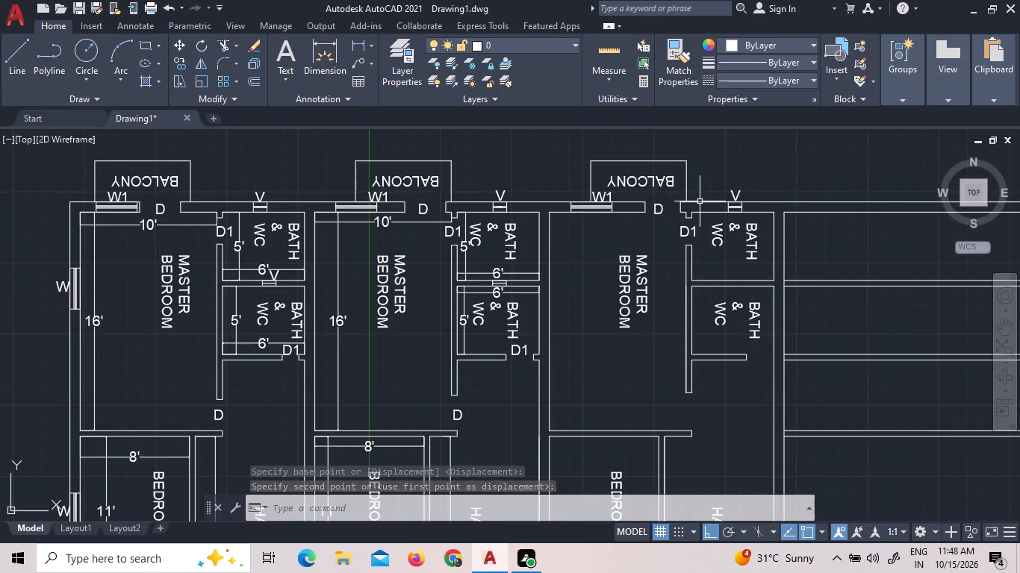
middle_drag(739, 384, 694, 310)
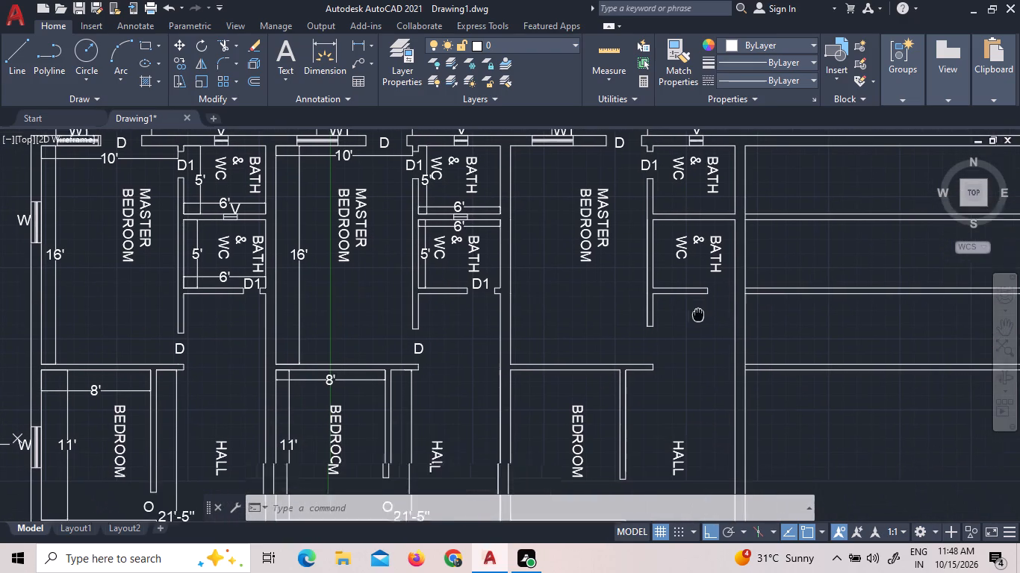
Copy the second unit's lower bath D1, master bedroom D and two O opening labels about 17'-2" east into the third unit.
middle_drag(694, 310, 694, 308)
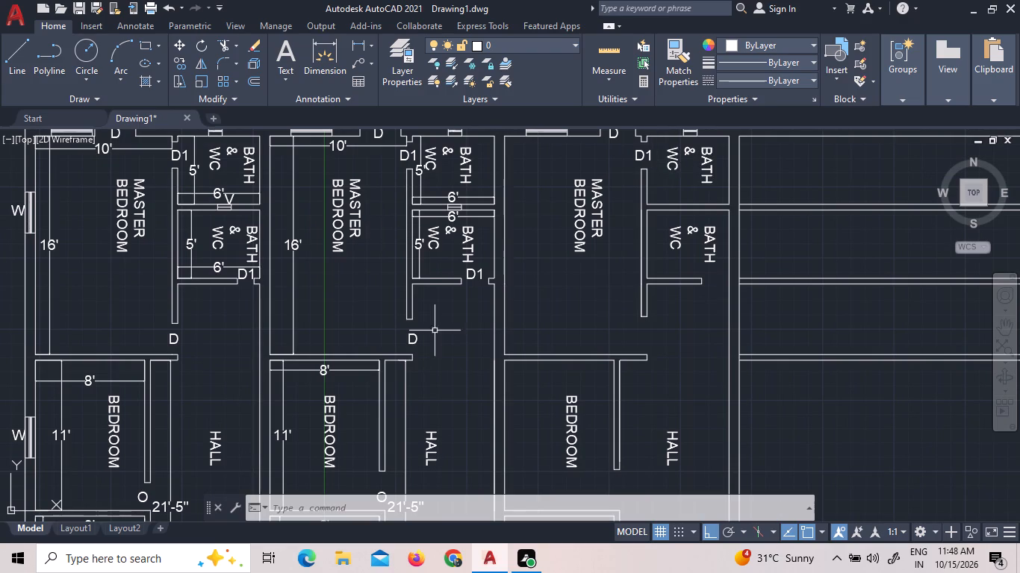
click(476, 276)
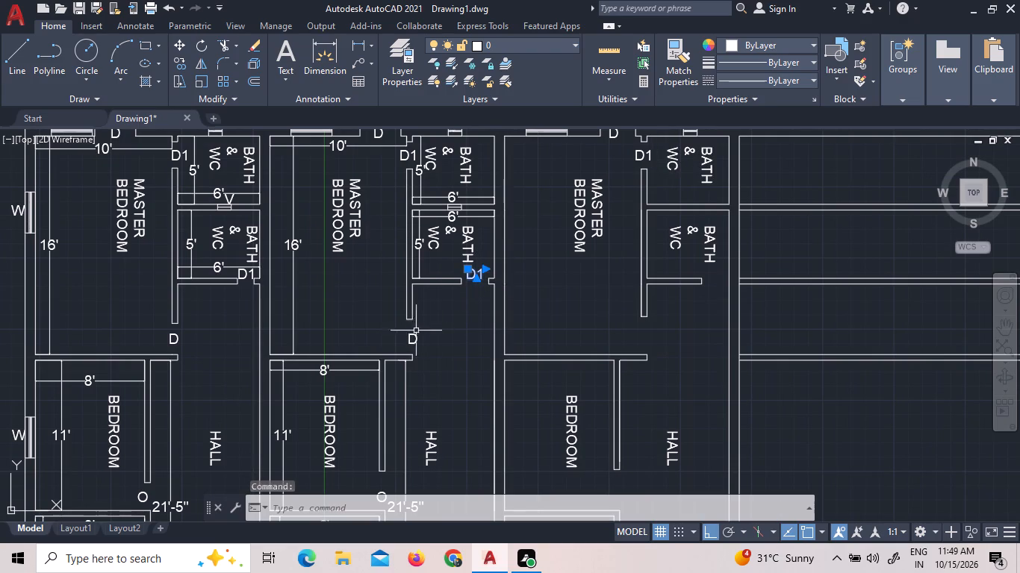
click(410, 344)
scroll(465, 289, down, 2)
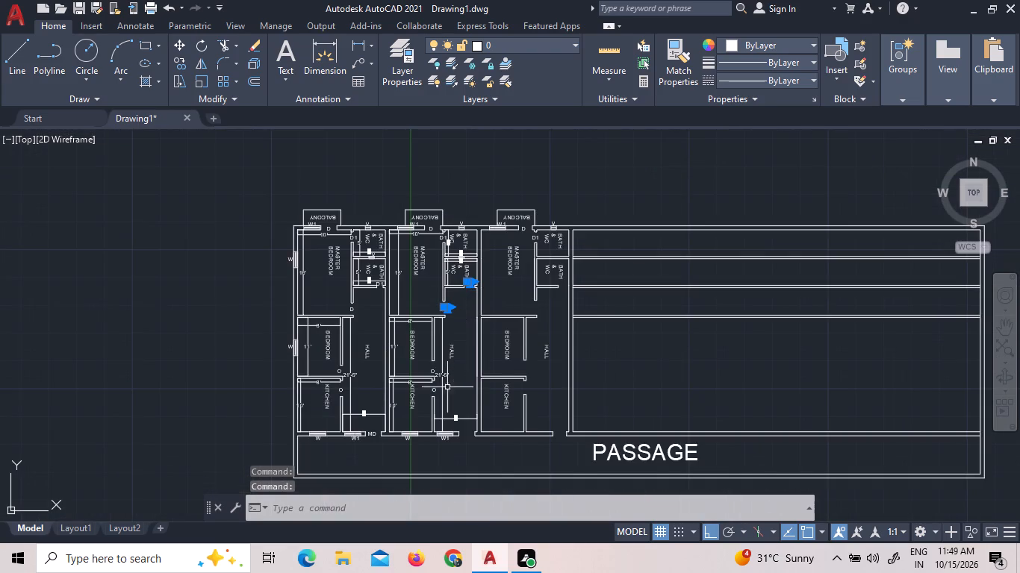
scroll(447, 388, up, 3)
click(393, 325)
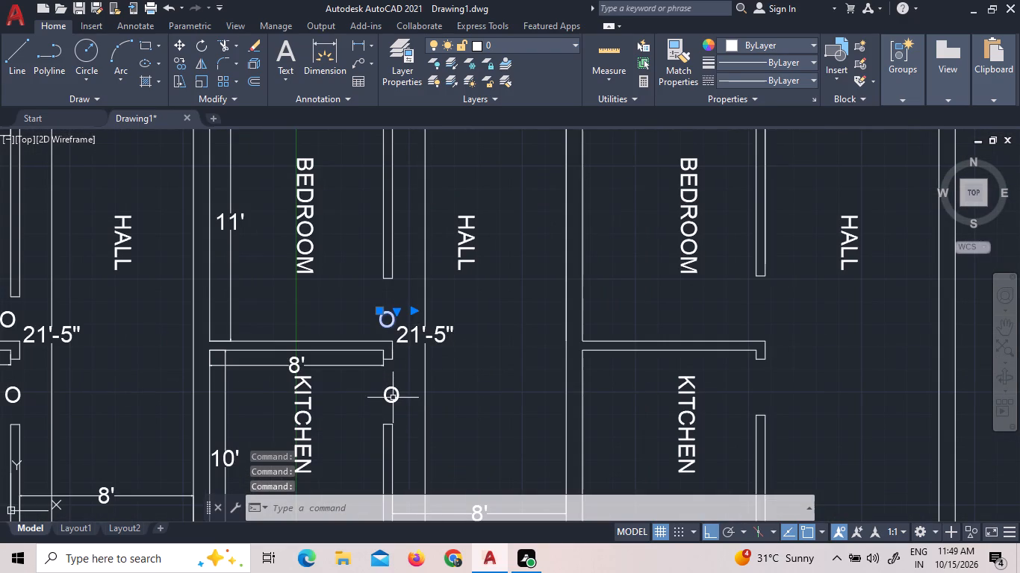
click(390, 389)
scroll(426, 335, down, 3)
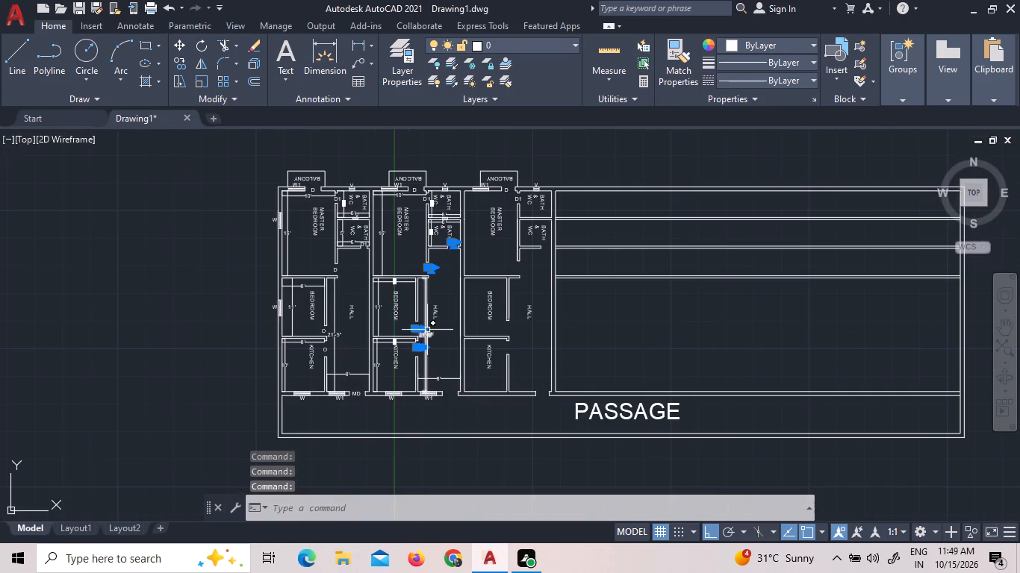
scroll(438, 396, up, 2)
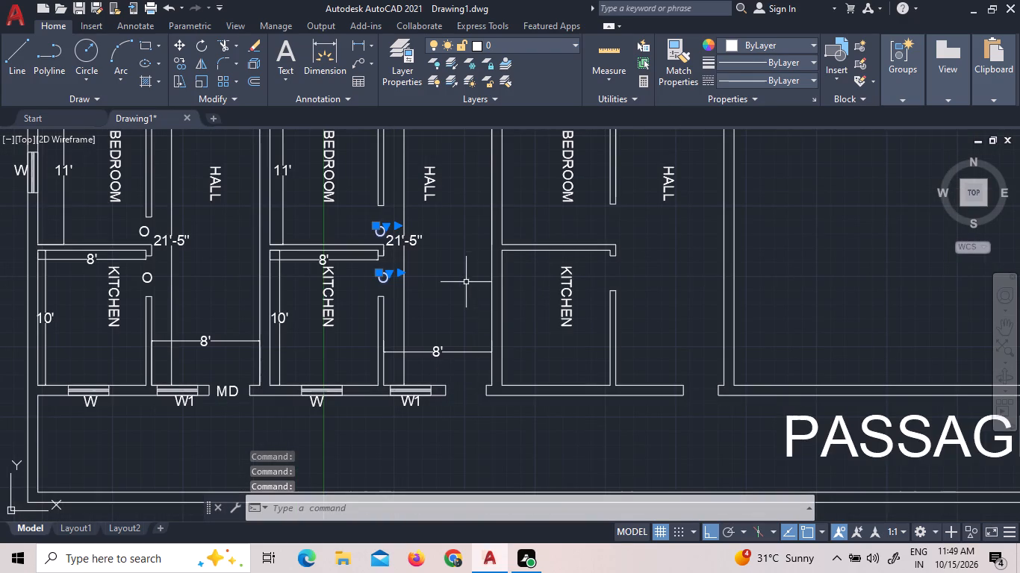
right_click(461, 280)
double_click(495, 325)
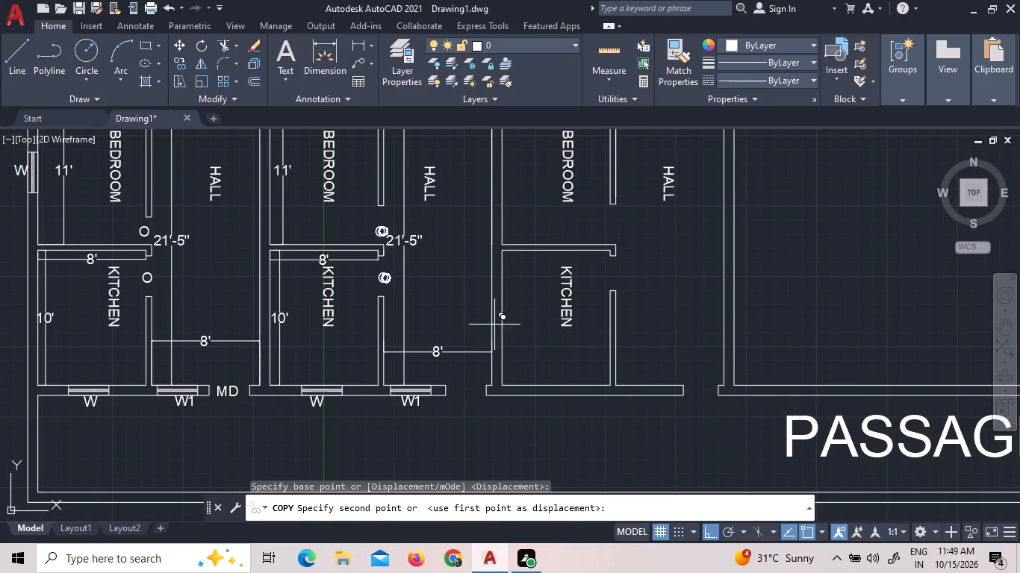
scroll(725, 325, down, 2)
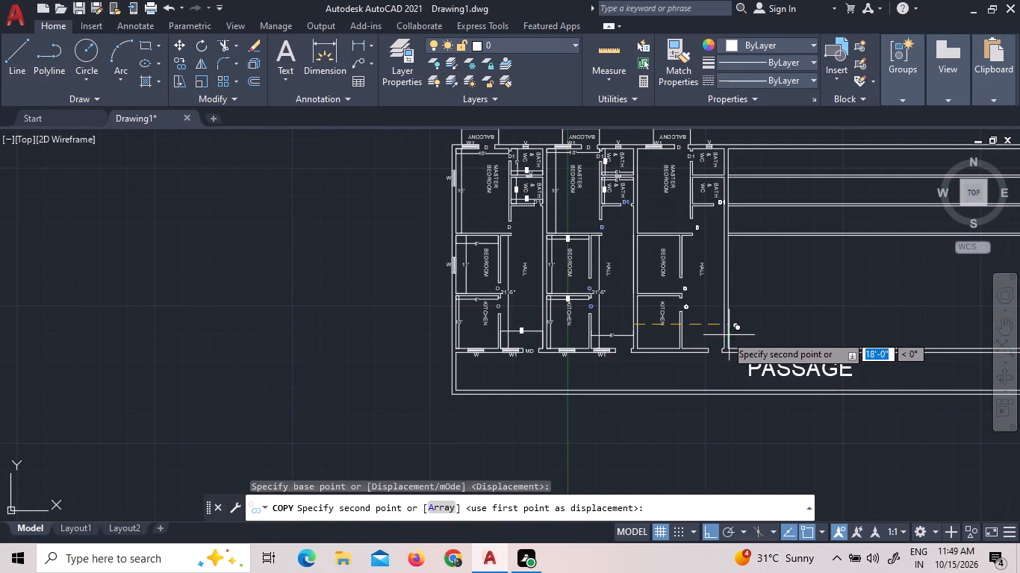
scroll(723, 335, up, 2)
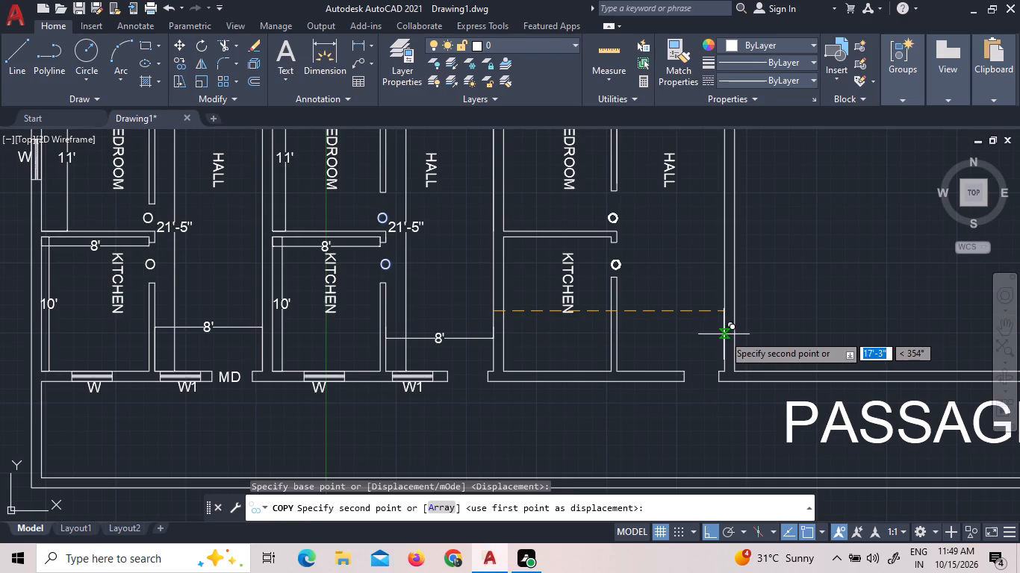
scroll(711, 332, down, 1)
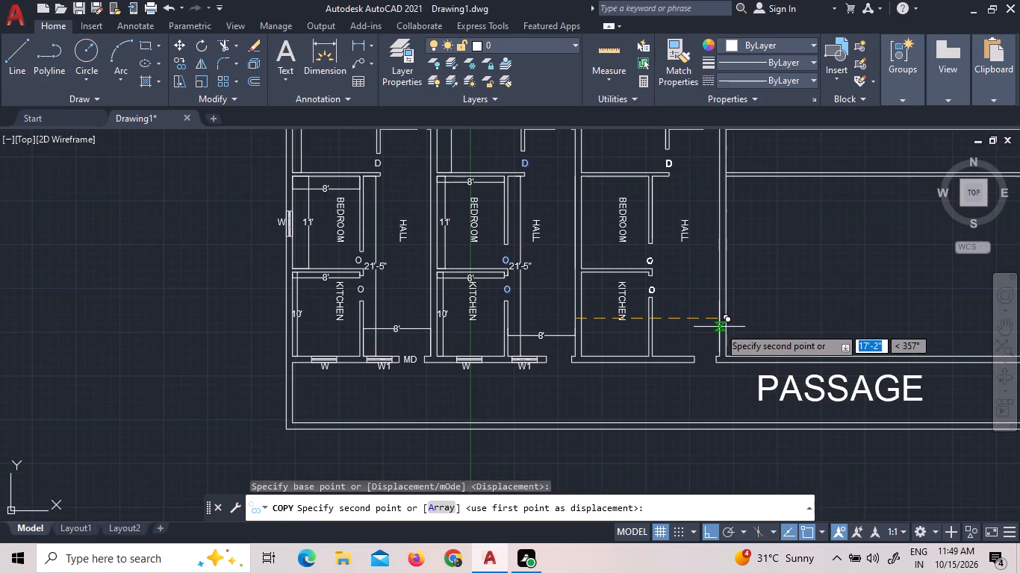
double_click(719, 327)
scroll(719, 365, down, 1)
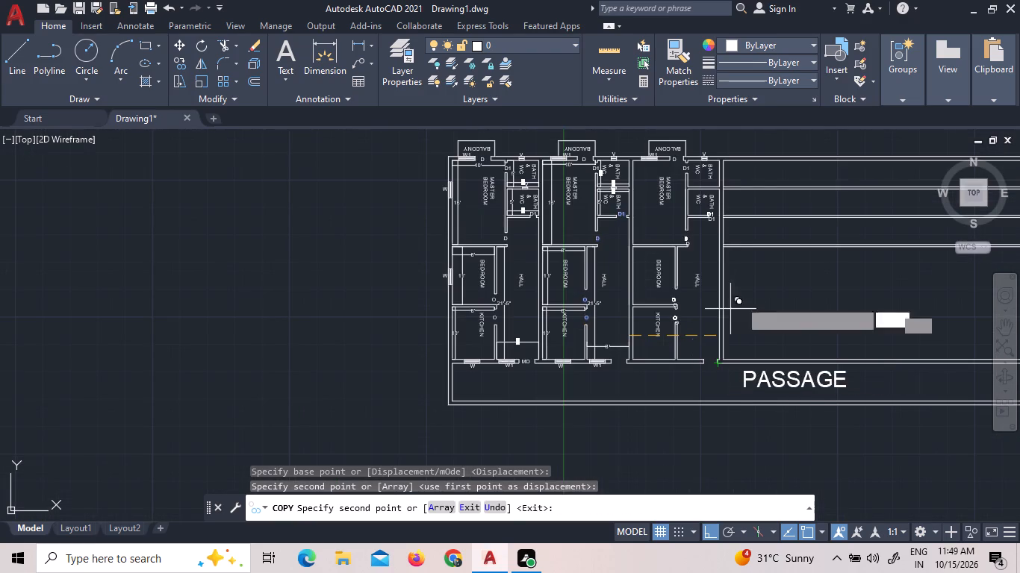
scroll(731, 252, up, 3)
scroll(731, 252, down, 2)
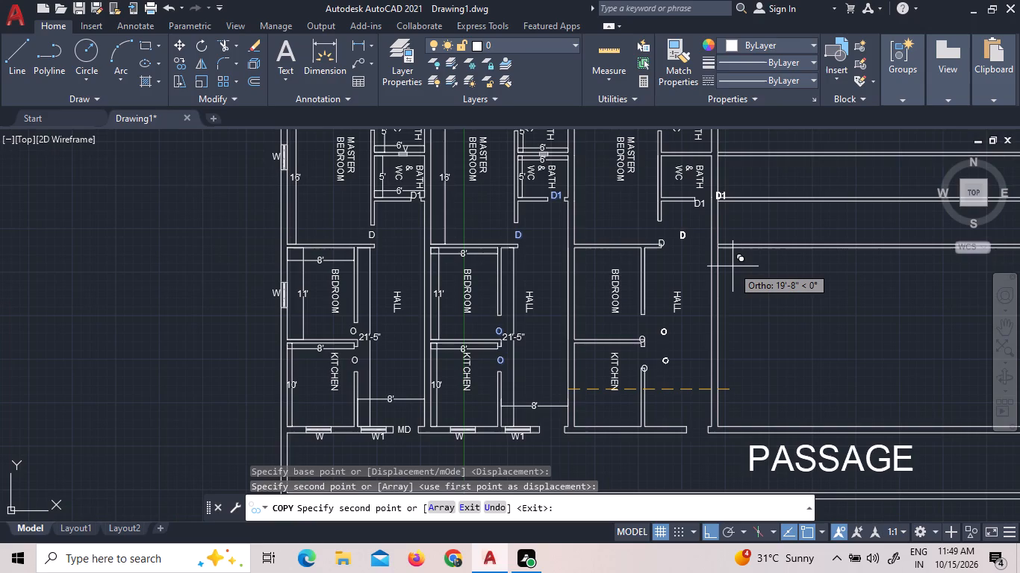
key(Escape)
Move the third unit's copied D1 label with ortho off into the door opening in the lower bath's south wall.
scroll(705, 209, up, 3)
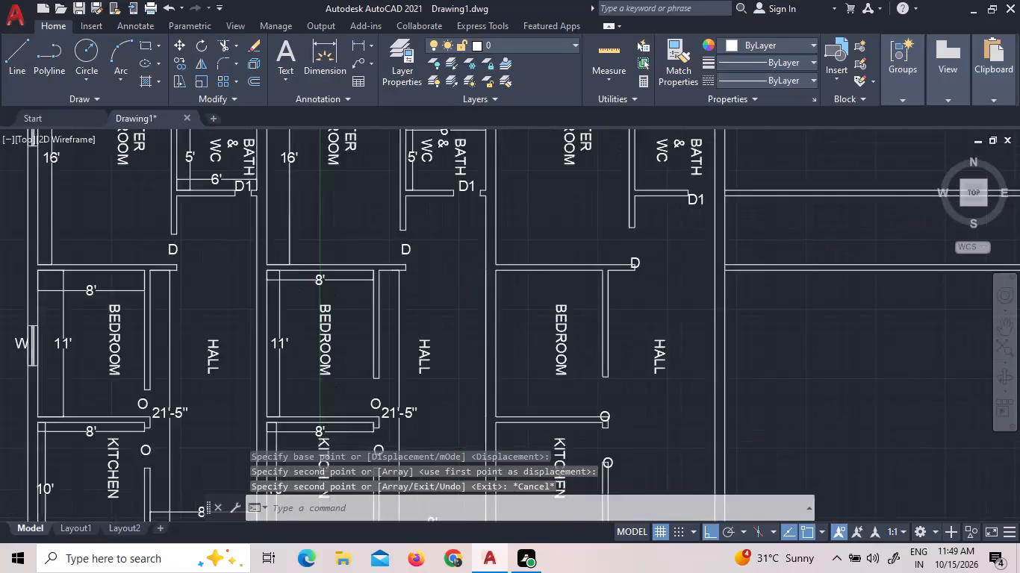
click(689, 189)
click(641, 190)
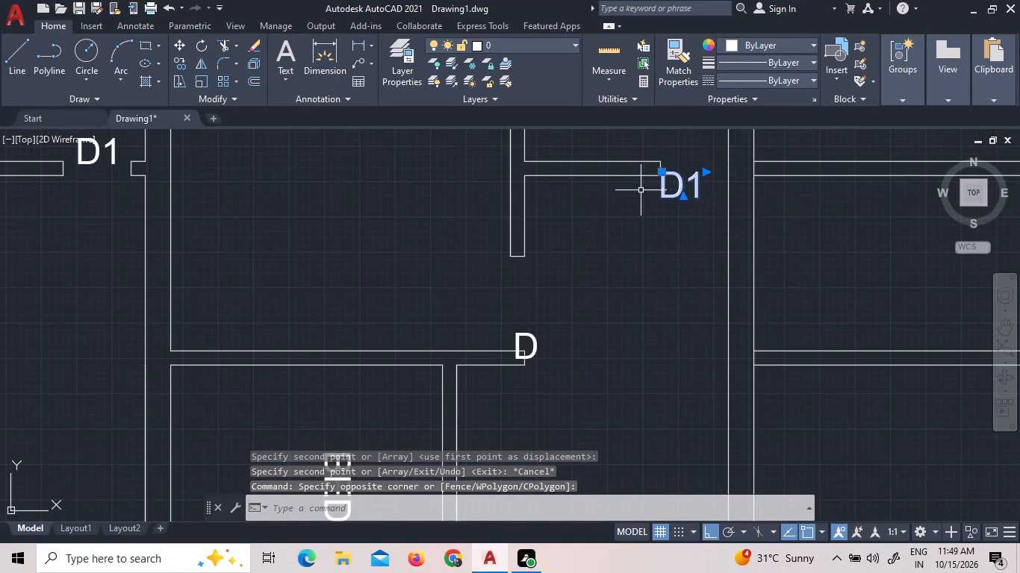
right_click(674, 199)
click(711, 289)
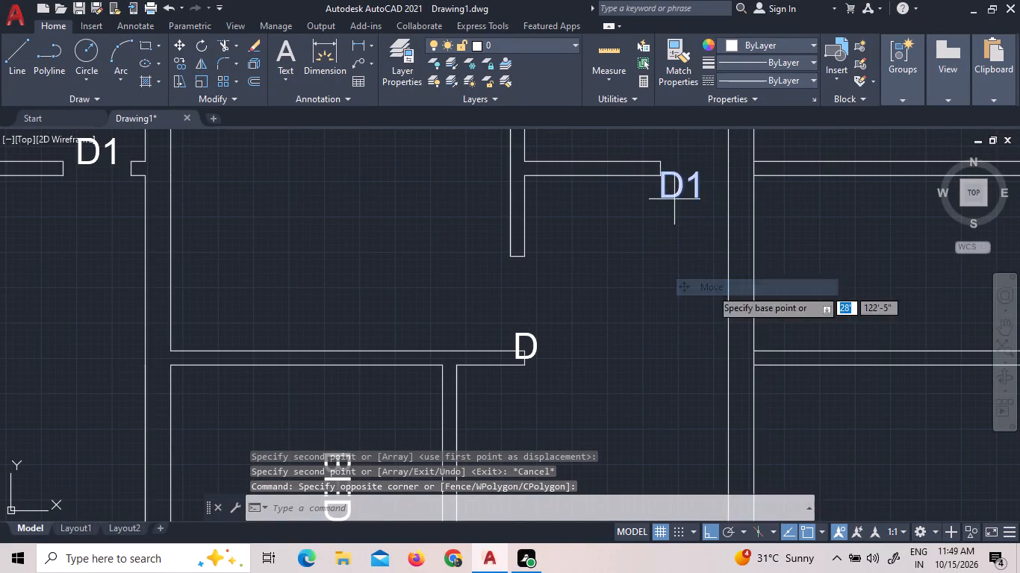
click(716, 269)
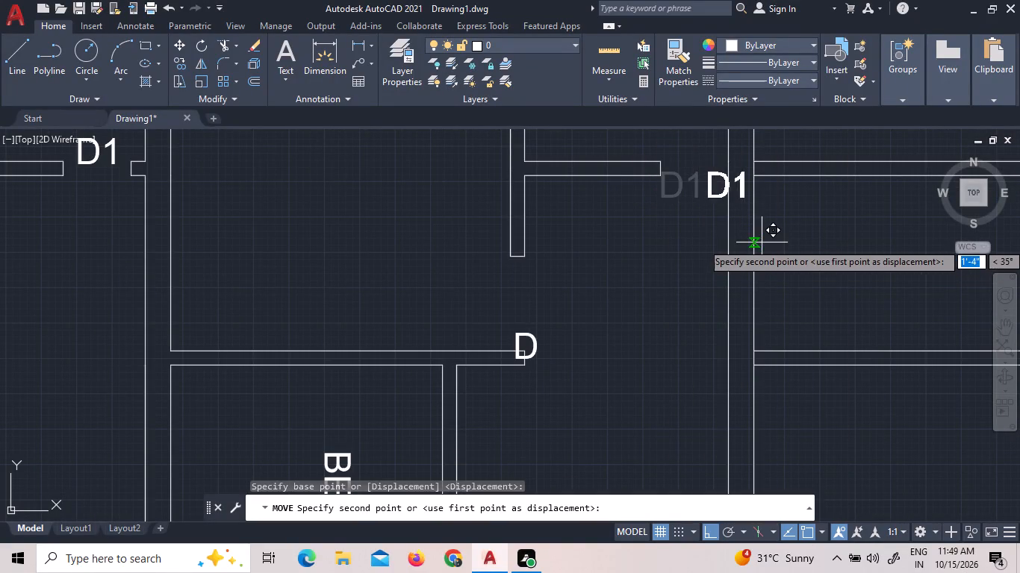
key(F8)
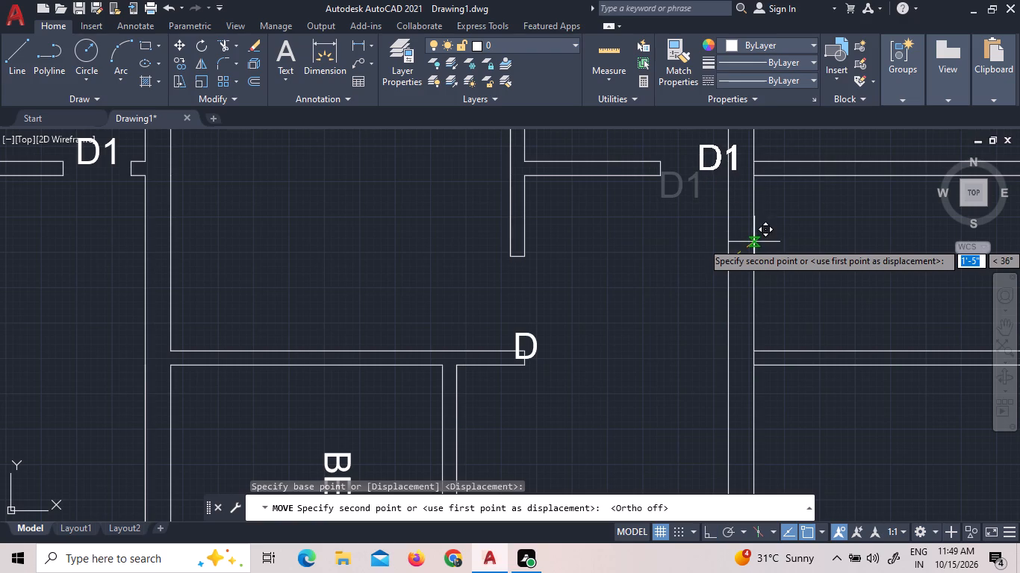
click(736, 251)
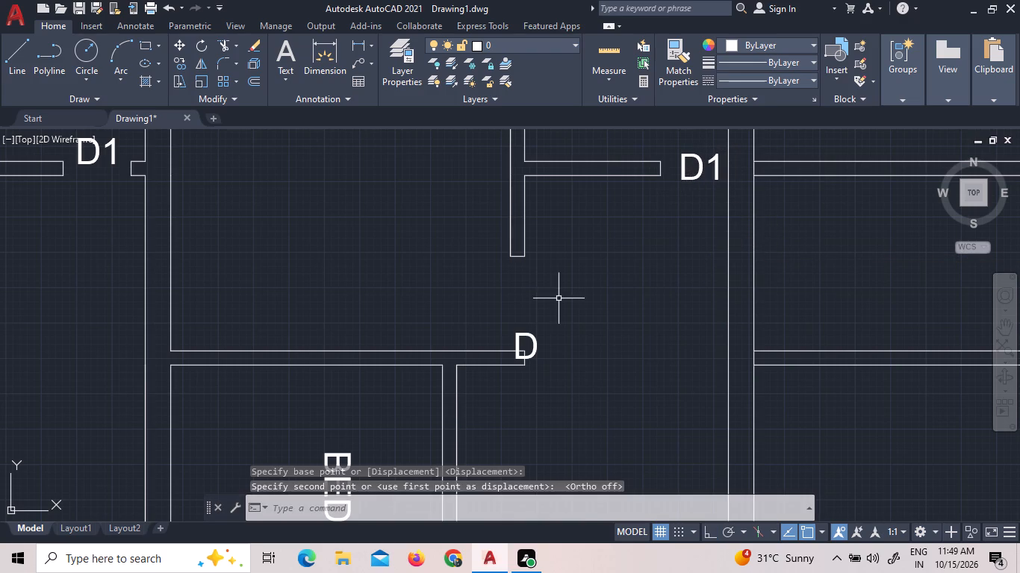
Move the third unit's D label about 1'-3" north into the door opening of the master bedroom's east wall.
click(532, 337)
right_click(529, 333)
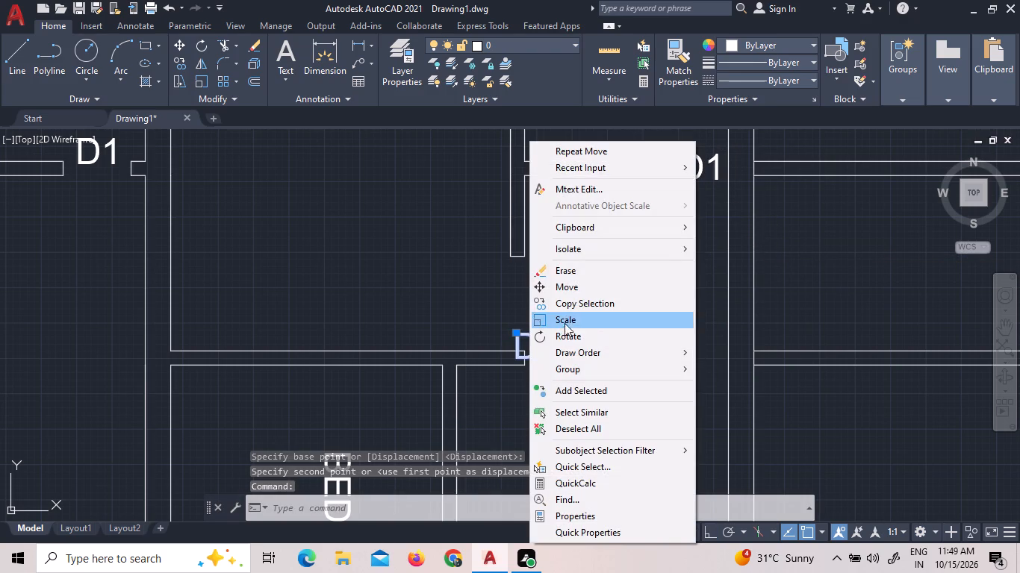
click(578, 283)
click(562, 319)
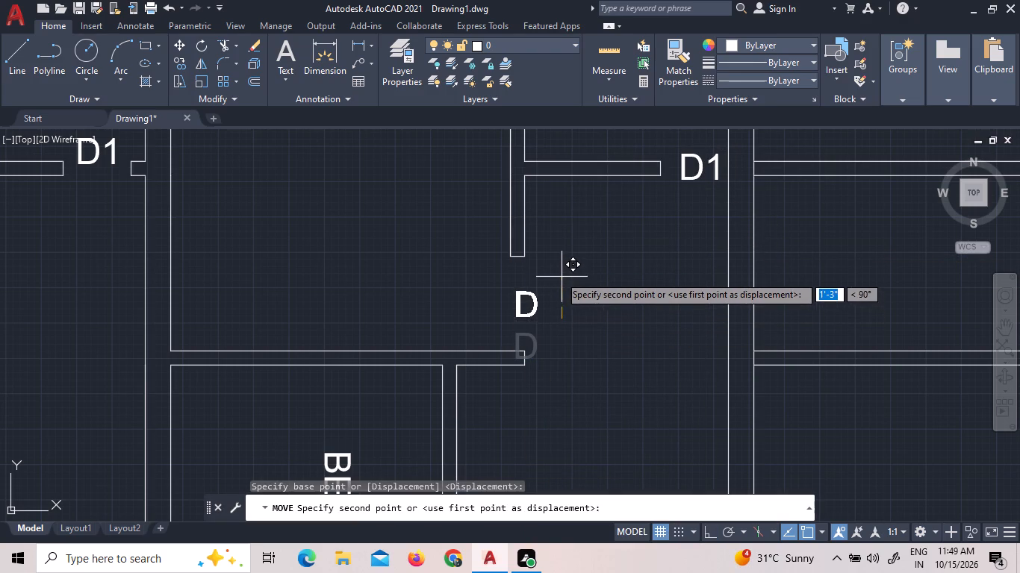
click(556, 272)
Move the third unit's northern O label slightly north, off the wall corner and into the bedroom's east opening.
scroll(567, 262, down, 2)
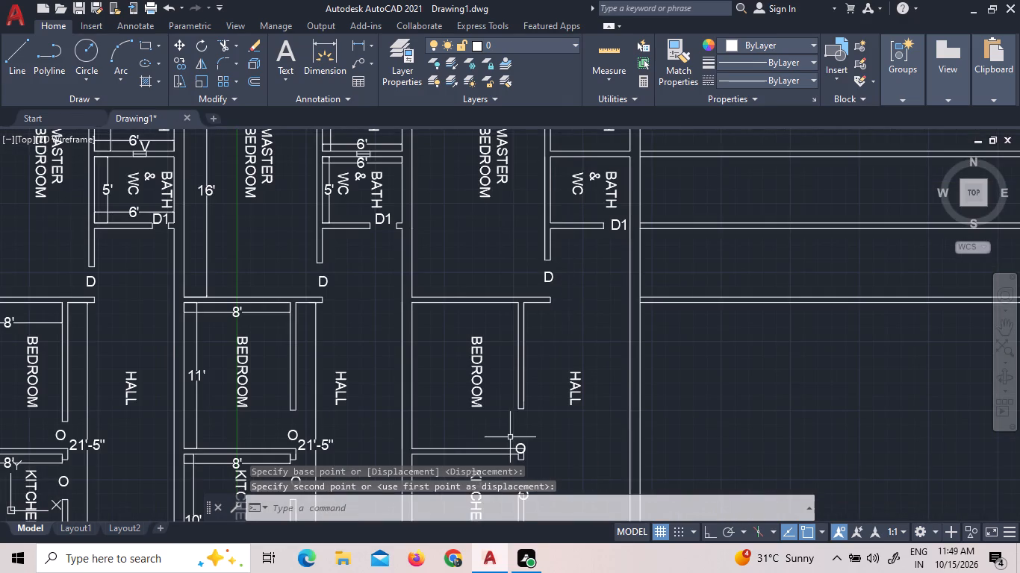
scroll(531, 425, down, 1)
scroll(526, 444, up, 6)
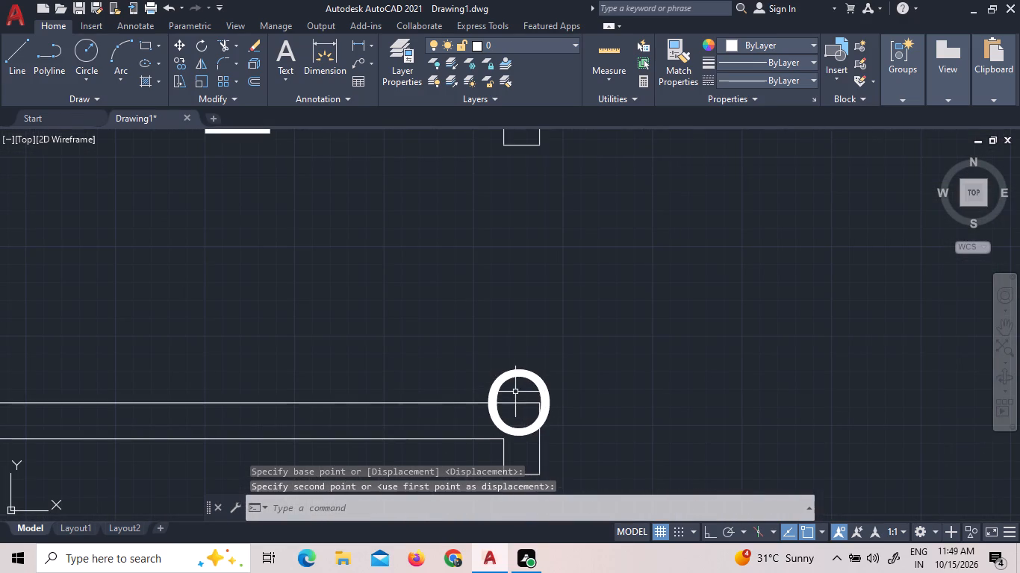
click(507, 380)
click(494, 351)
right_click(494, 351)
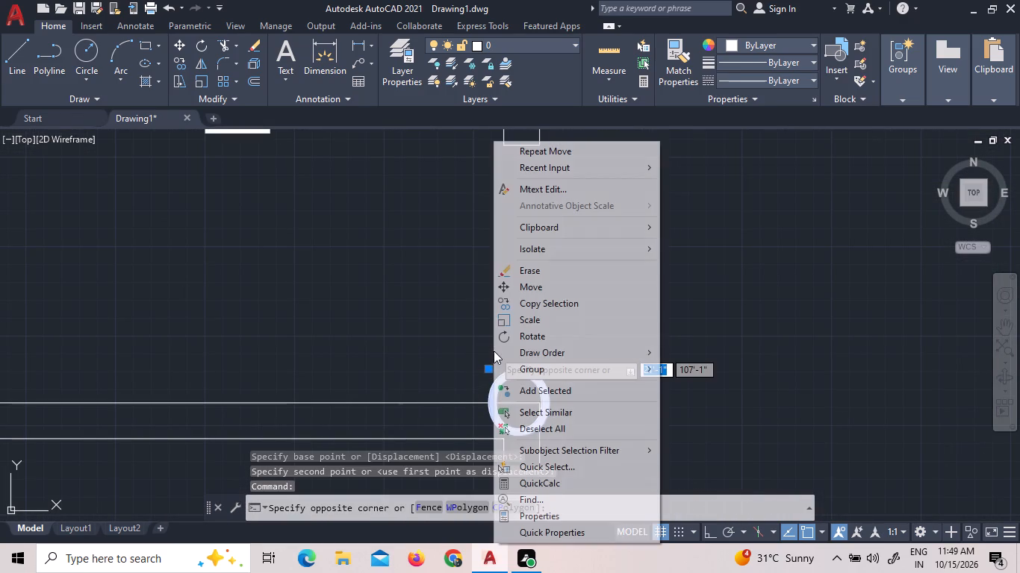
click(542, 284)
click(544, 322)
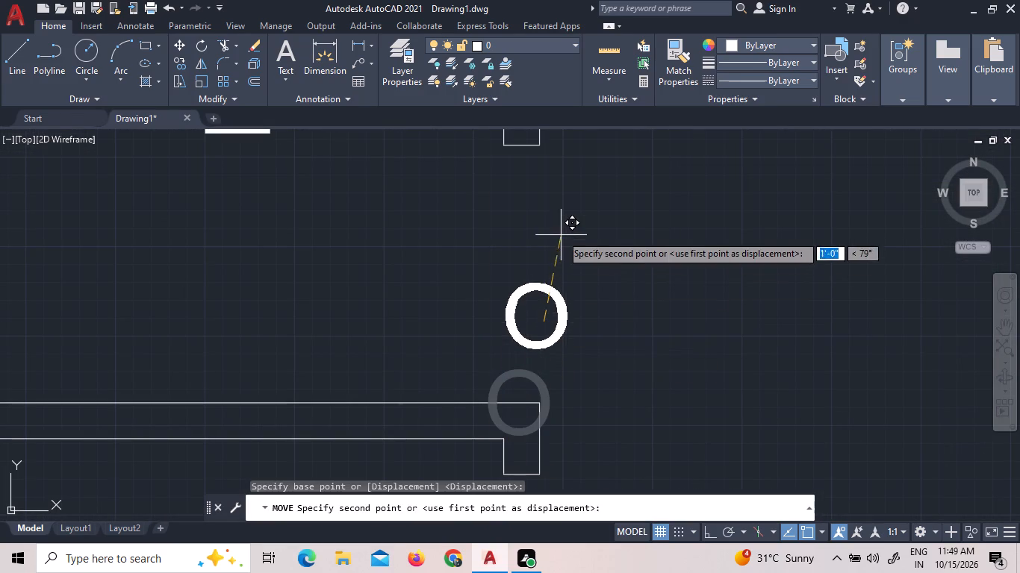
click(547, 204)
Move the third unit's southern O label about 1'-3" north, off the wall end and into the kitchen's east opening.
scroll(561, 211, down, 3)
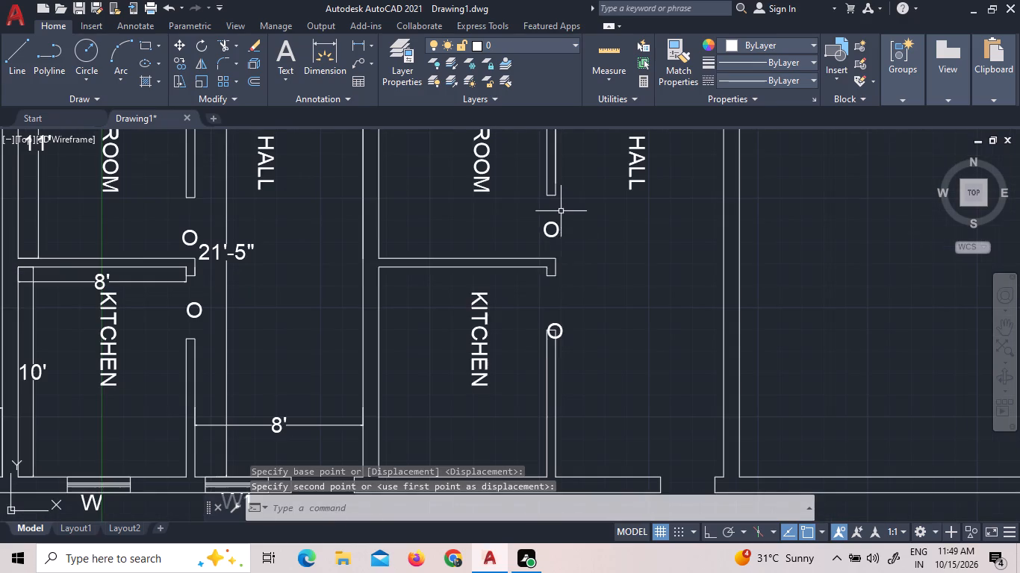
scroll(561, 340, up, 3)
click(559, 328)
right_click(556, 322)
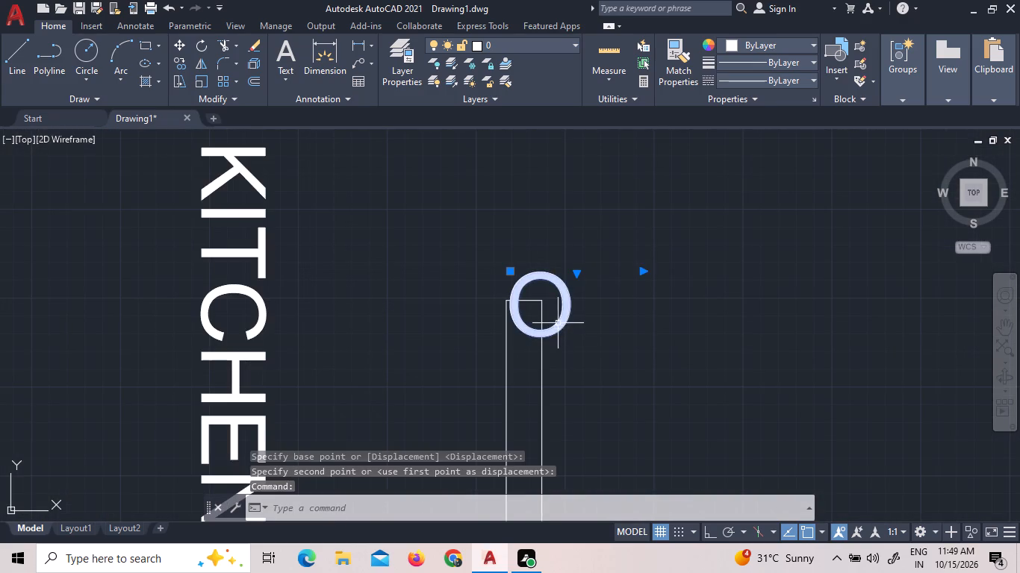
double_click(614, 282)
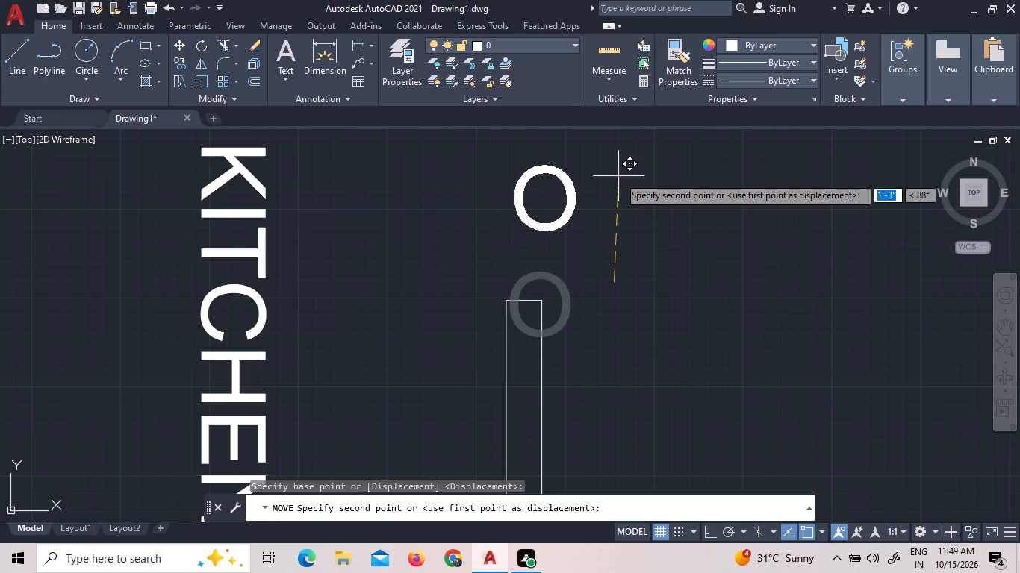
click(608, 169)
Copy the second unit's south-wall W and W1 windows with their labels about 17'-9" east into the third unit's south wall, ortho on.
scroll(608, 170, down, 1)
scroll(619, 237, down, 4)
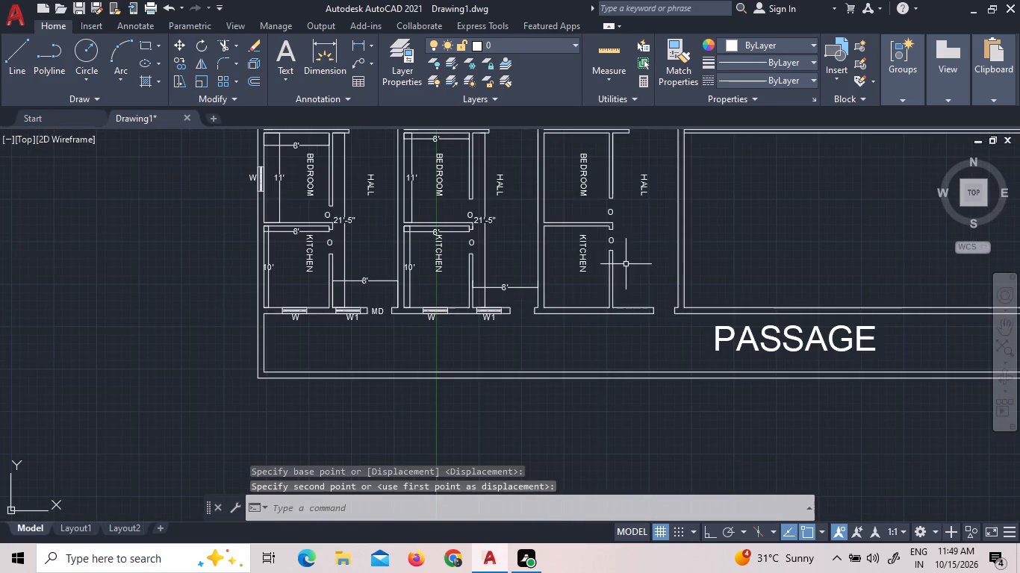
scroll(631, 327, down, 1)
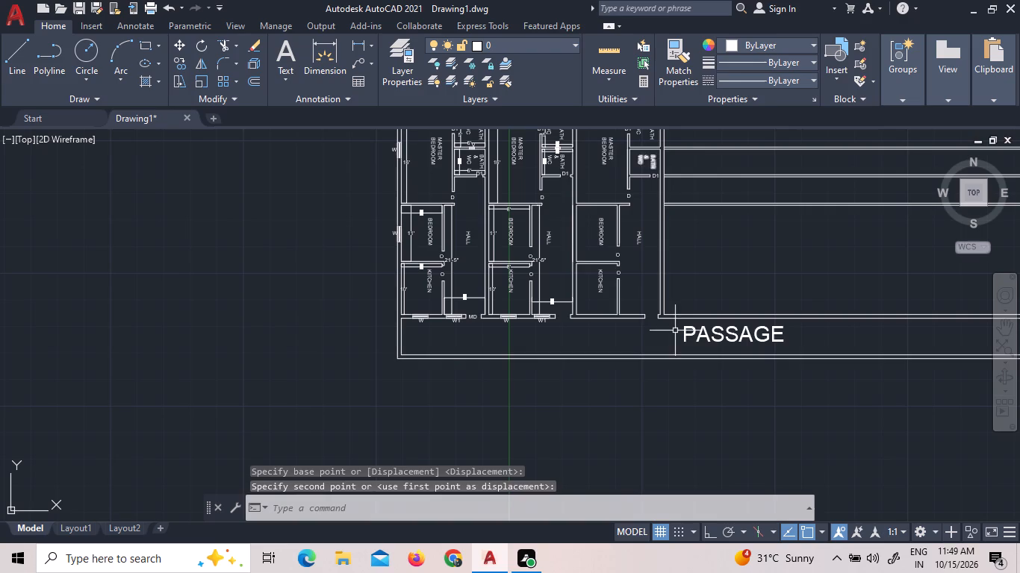
scroll(522, 312, up, 3)
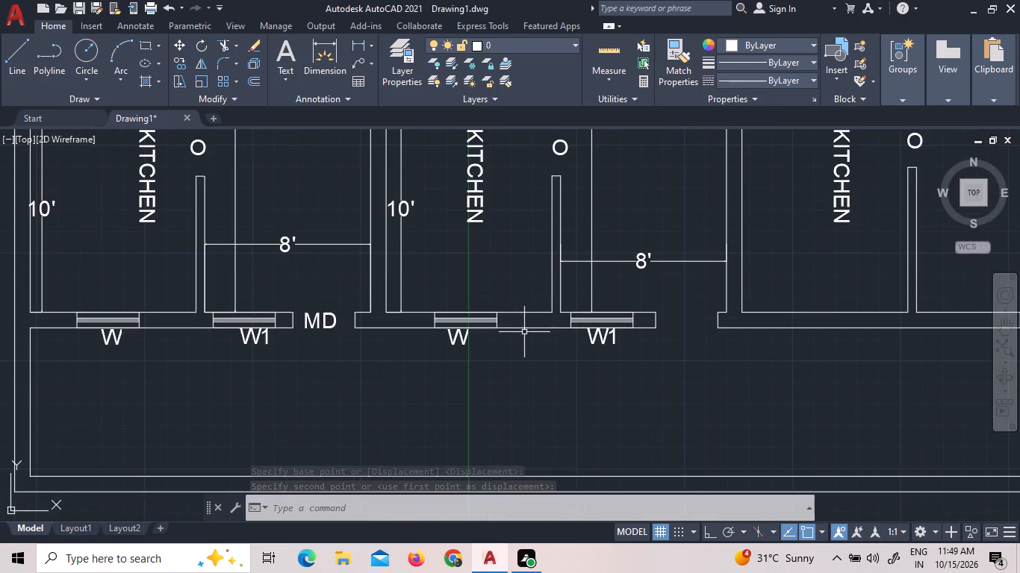
scroll(517, 324, up, 3)
click(496, 329)
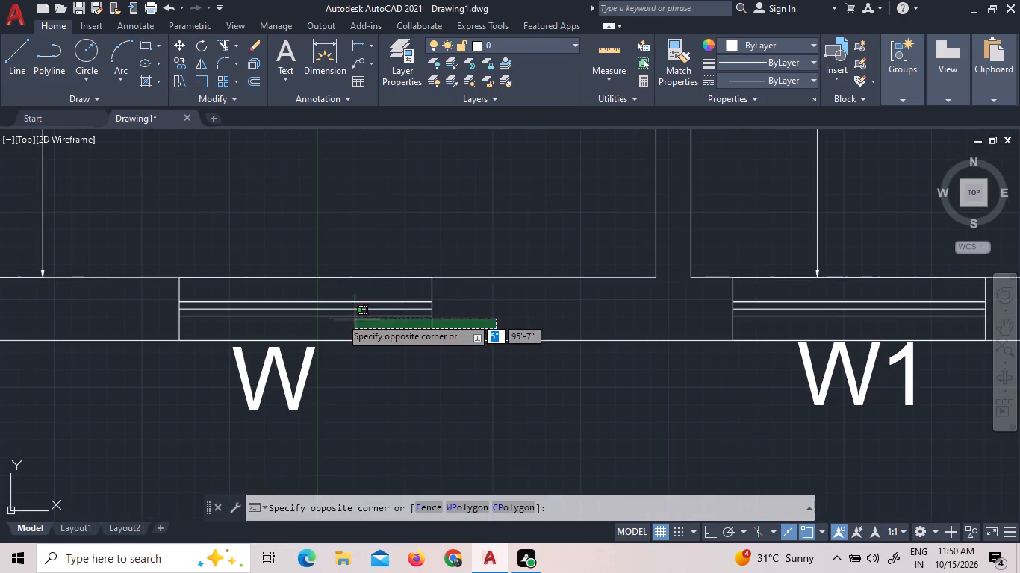
click(156, 303)
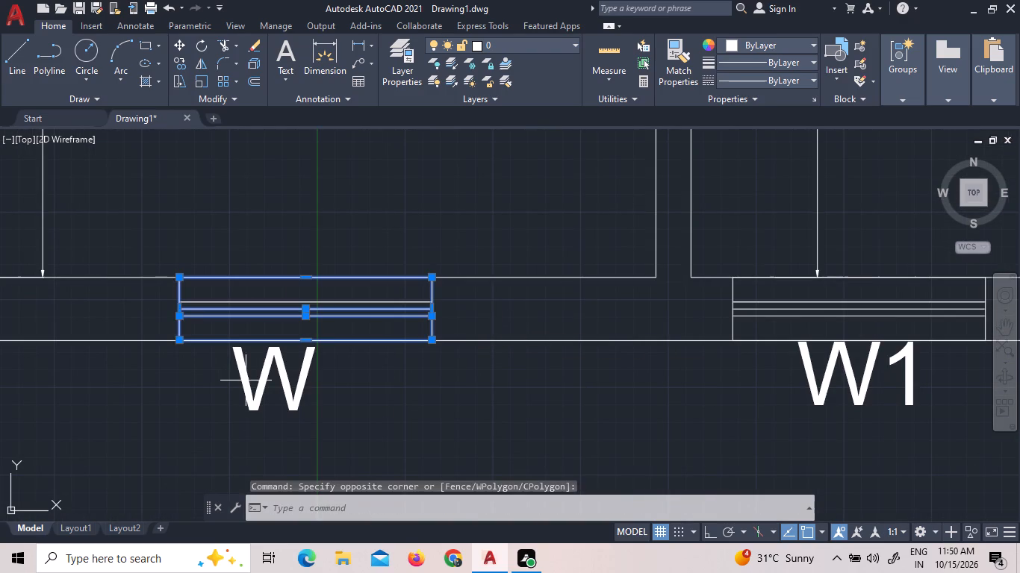
click(246, 381)
click(221, 370)
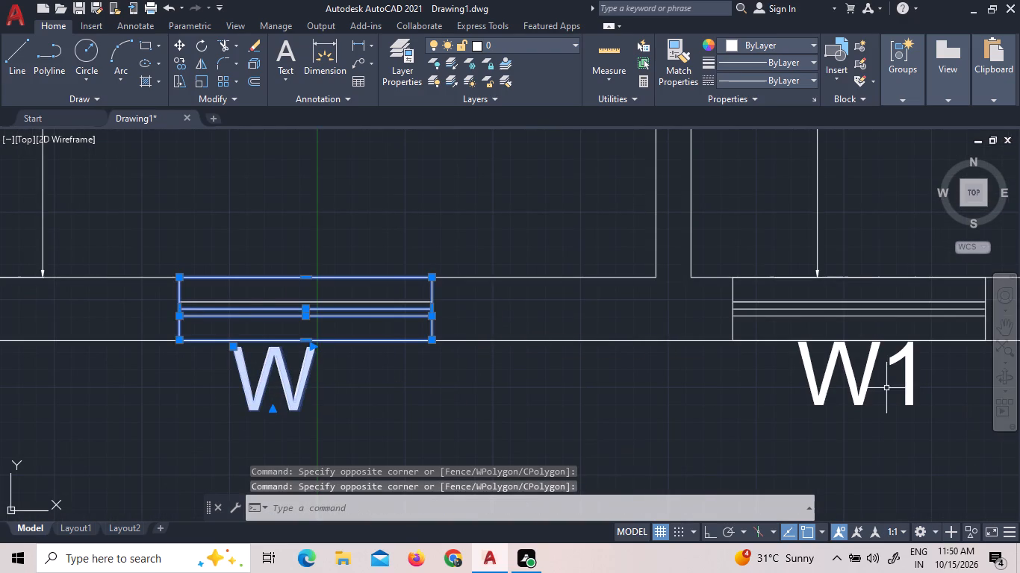
click(948, 386)
click(730, 384)
click(809, 325)
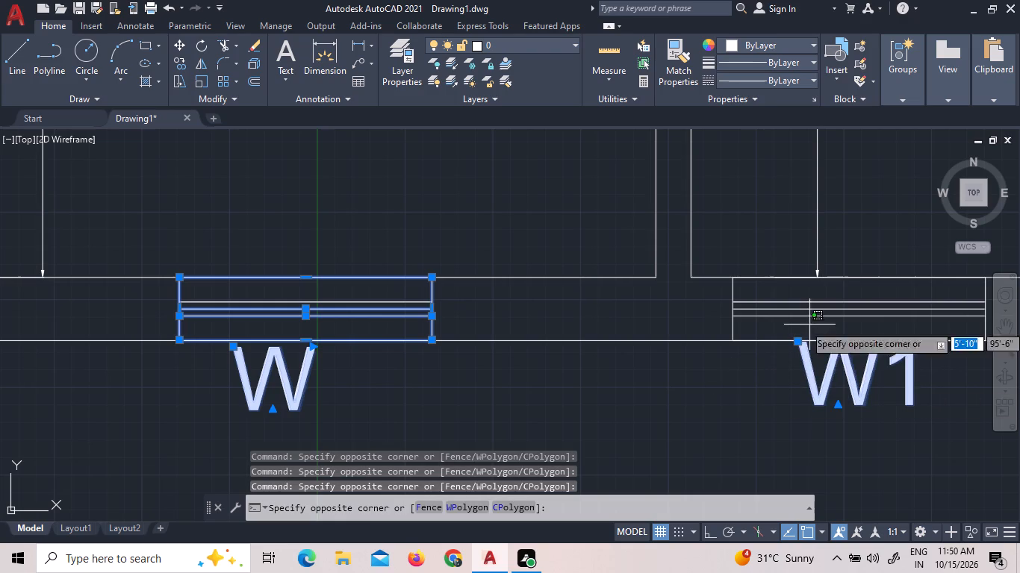
click(668, 286)
right_click(644, 309)
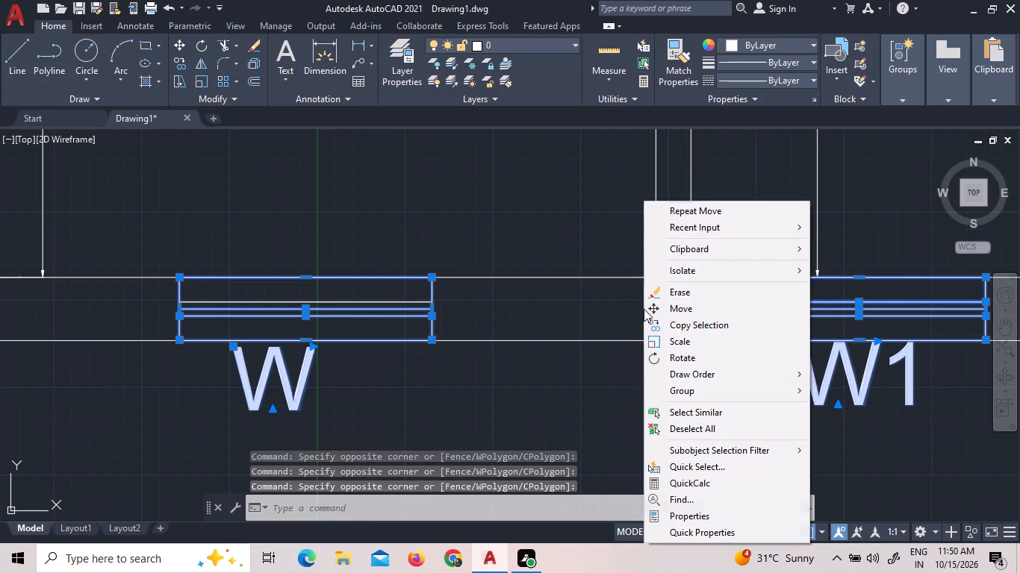
click(686, 324)
scroll(654, 393, down, 3)
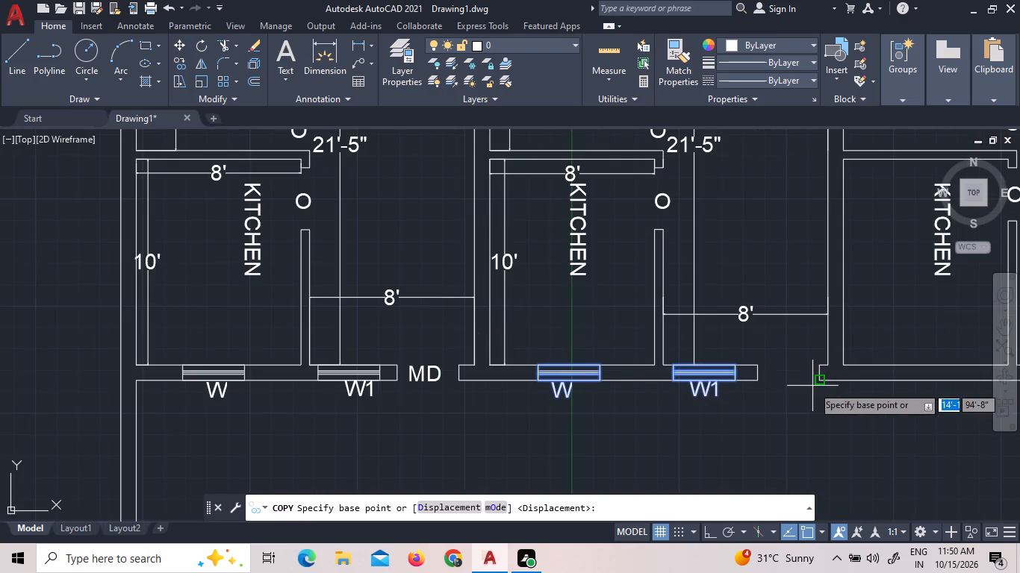
scroll(812, 386, down, 2)
scroll(968, 381, up, 2)
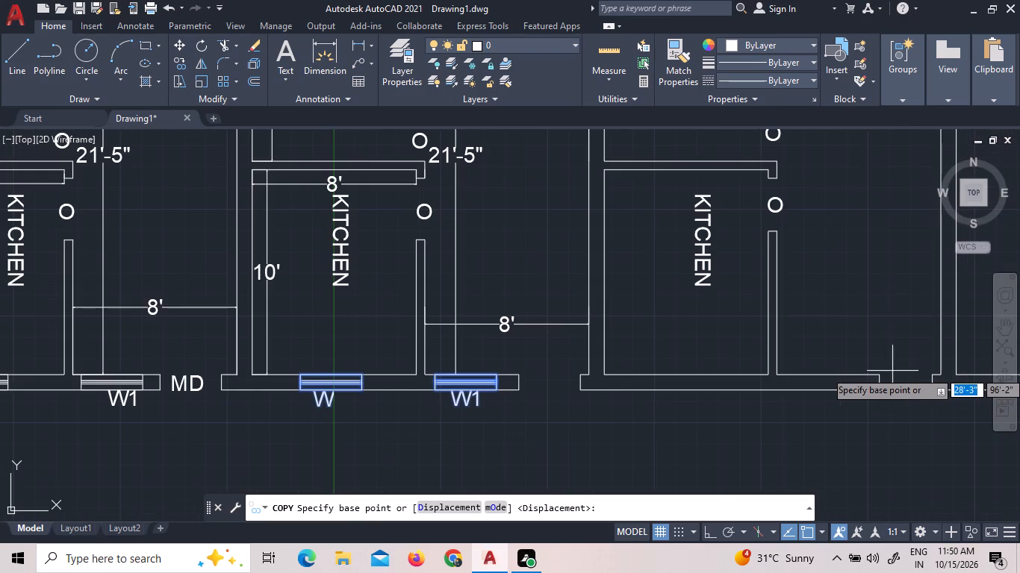
scroll(1009, 421, up, 1)
middle_drag(1008, 421, 945, 419)
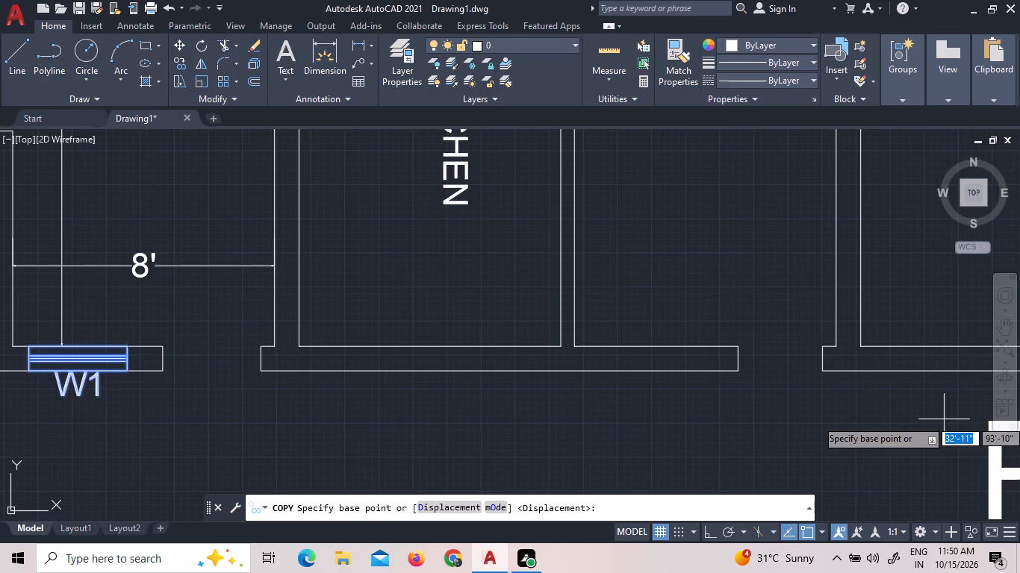
click(126, 360)
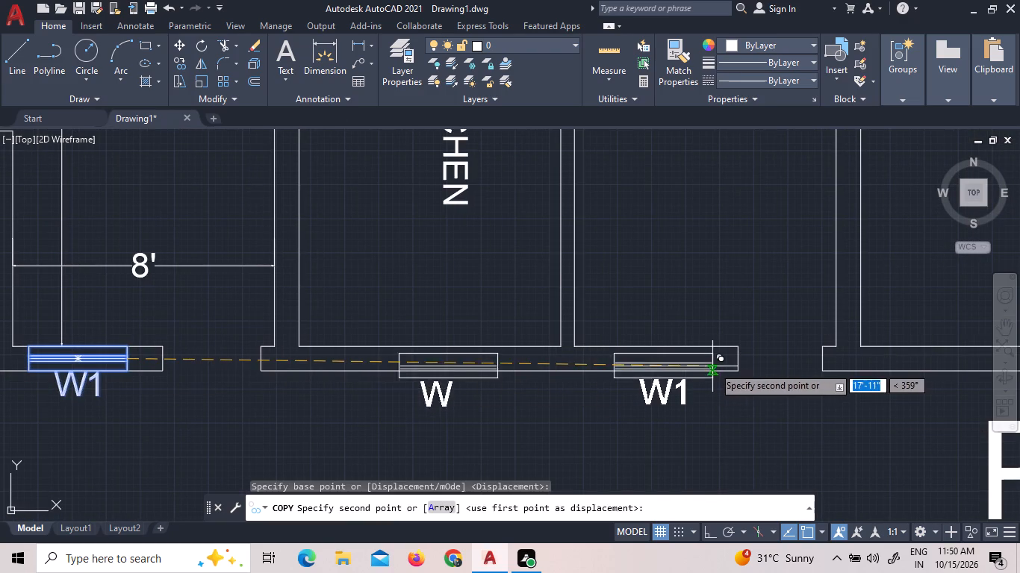
scroll(729, 362, up, 3)
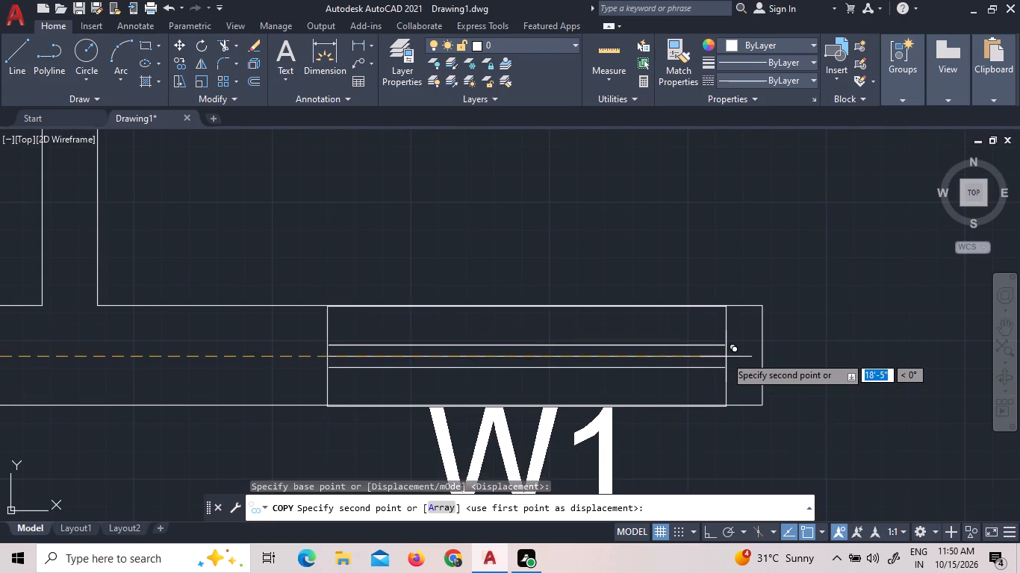
key(F8)
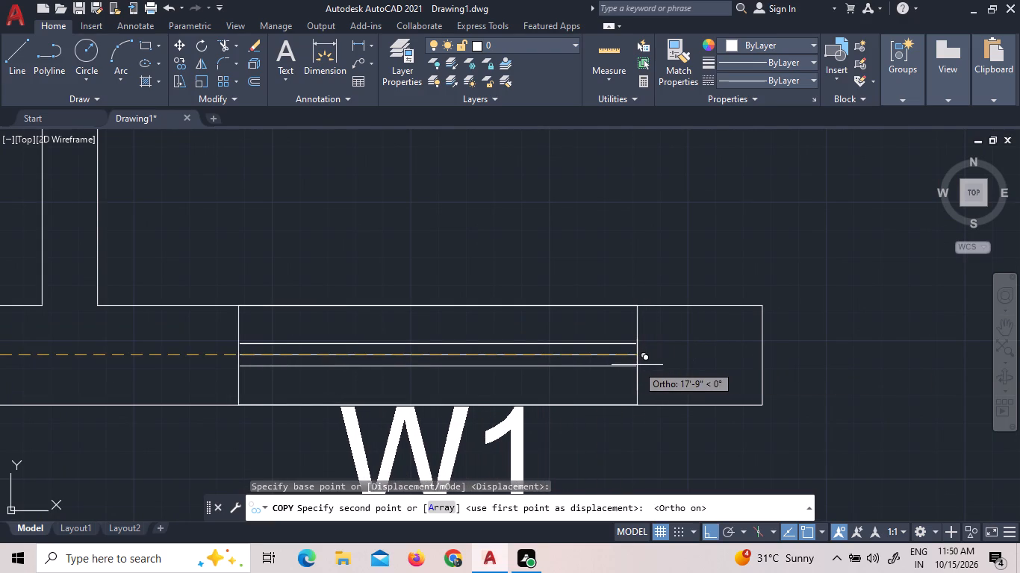
click(637, 365)
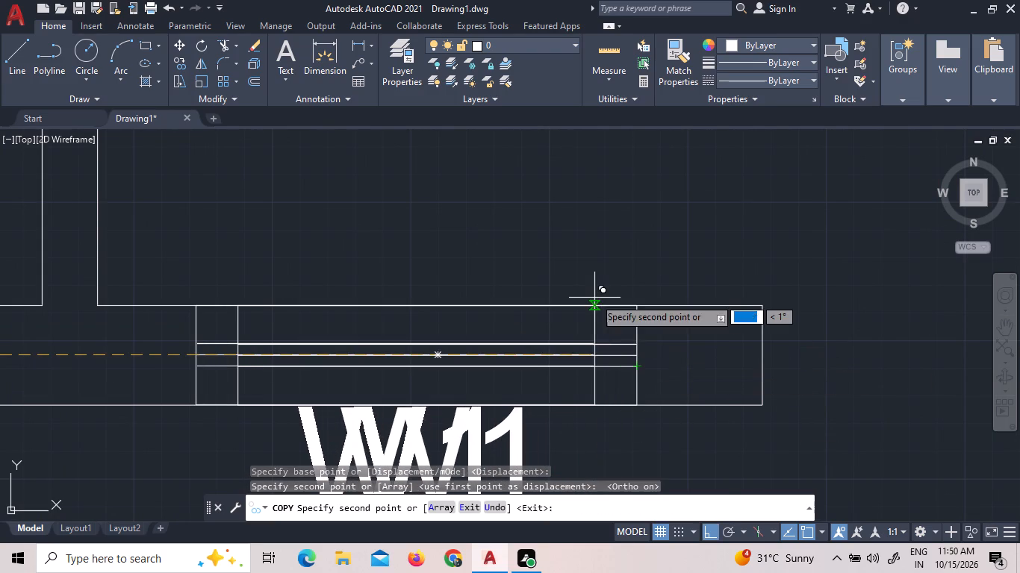
right_click(594, 298)
click(606, 309)
Copy the first unit's MD label twice into the passage, roughly south of the second and third units' entrance openings.
scroll(620, 354, down, 4)
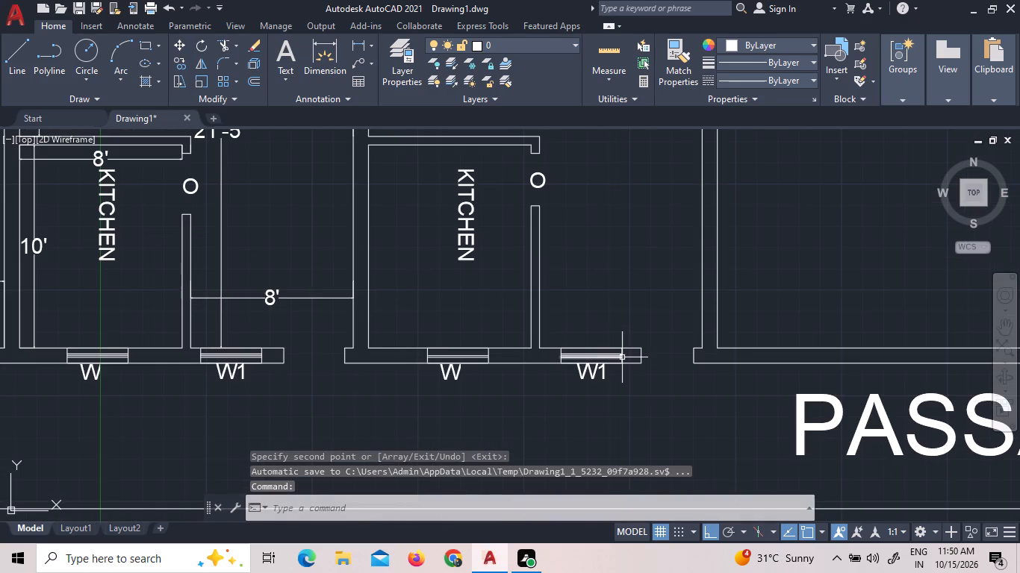
scroll(500, 399, down, 1)
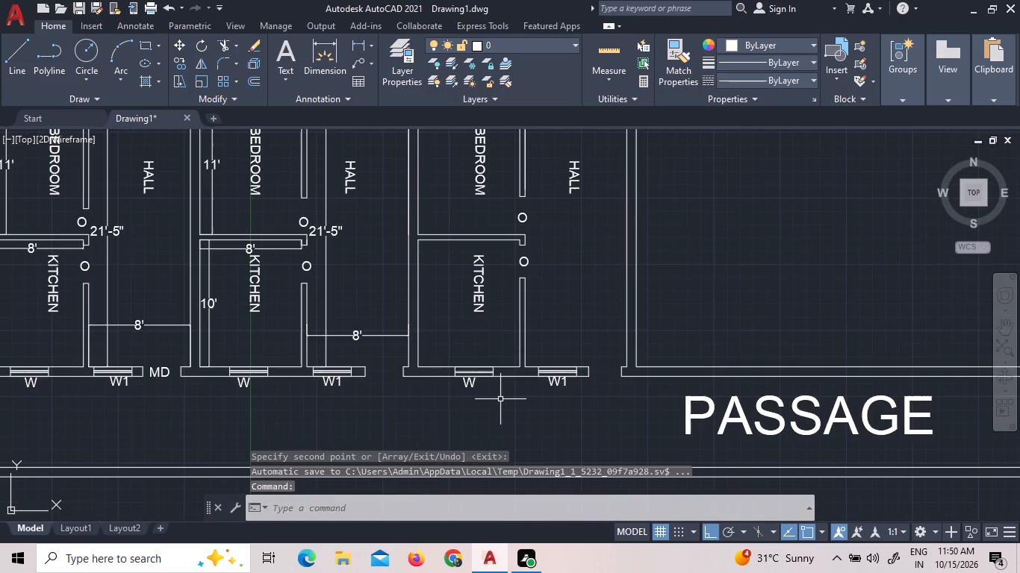
scroll(159, 379, down, 2)
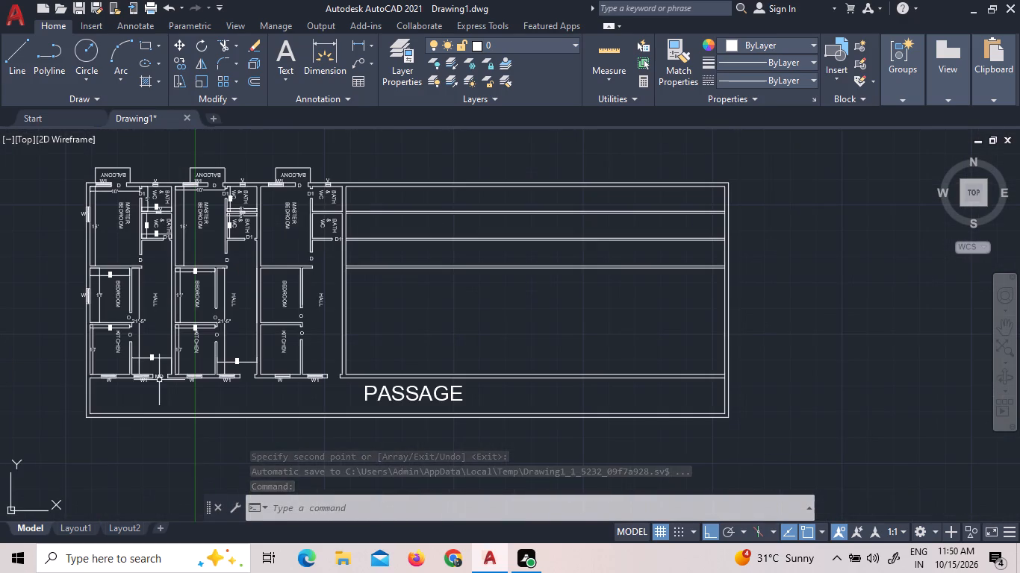
scroll(215, 376, up, 4)
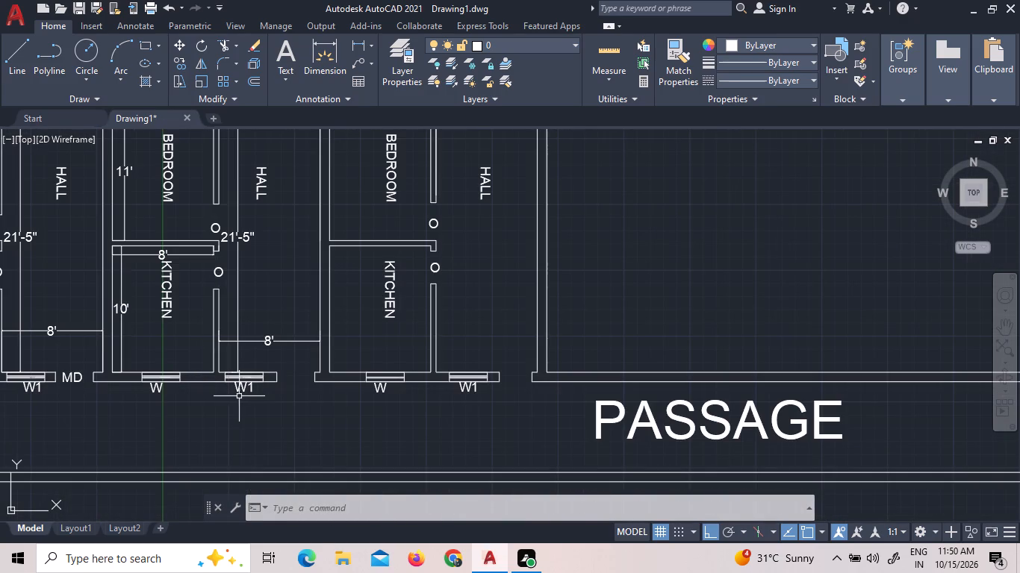
click(75, 374)
right_click(67, 375)
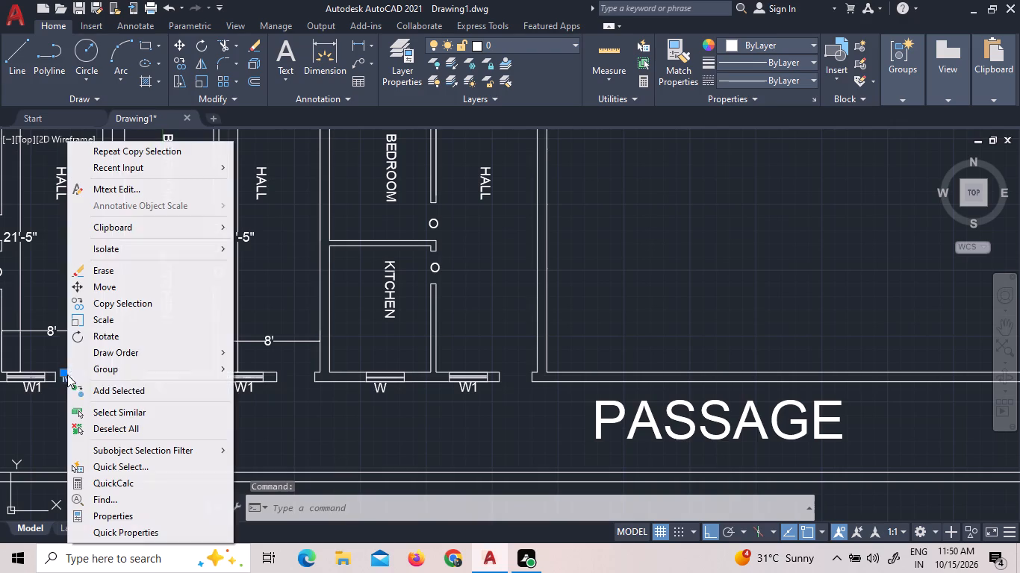
double_click(137, 301)
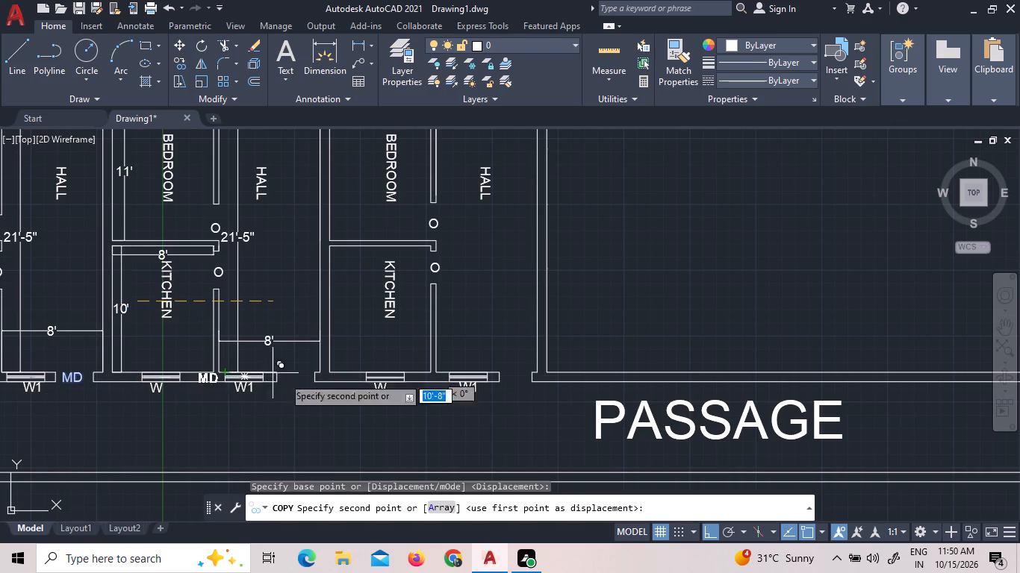
click(360, 385)
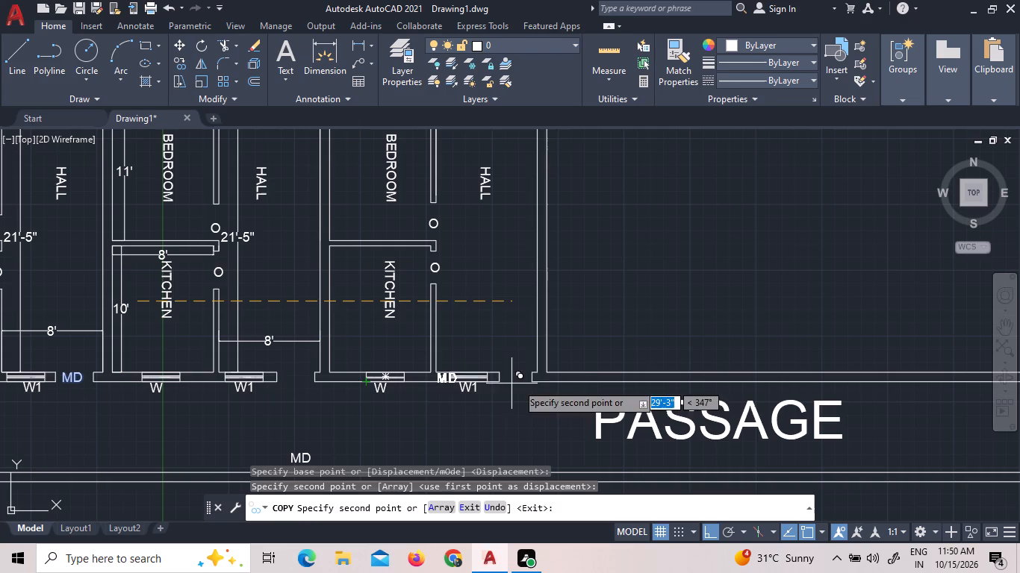
click(576, 383)
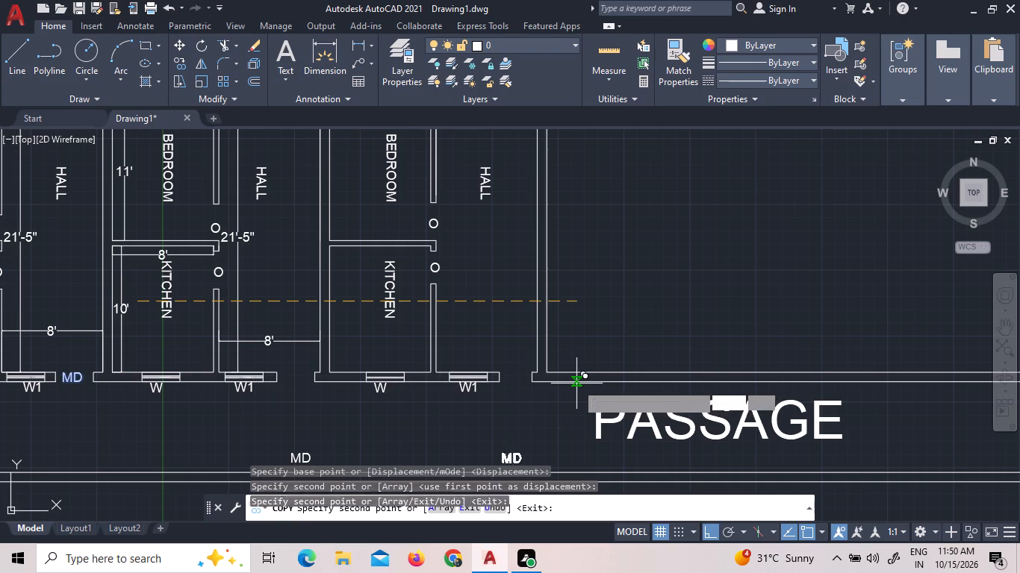
key(Escape)
Move the western MD copy with ortho off about 6'-4" north into the second unit's main door opening.
scroll(528, 387, down, 1)
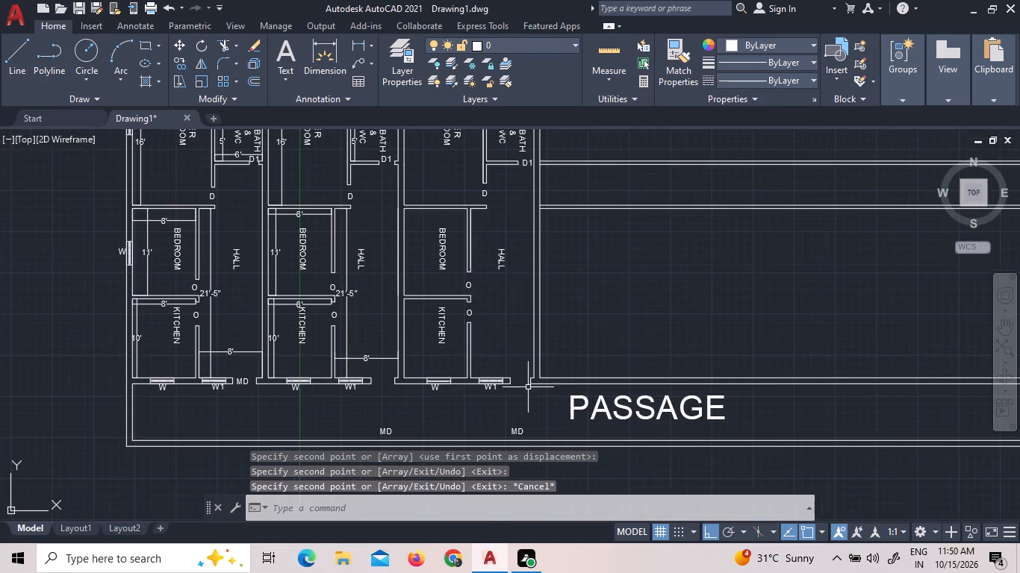
scroll(388, 427, up, 2)
click(380, 438)
right_click(380, 438)
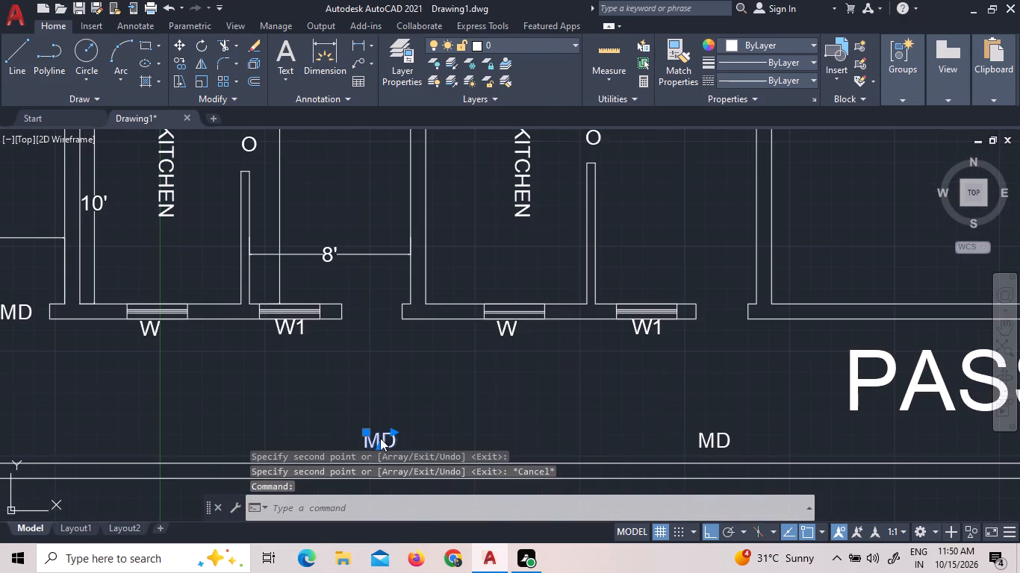
click(431, 188)
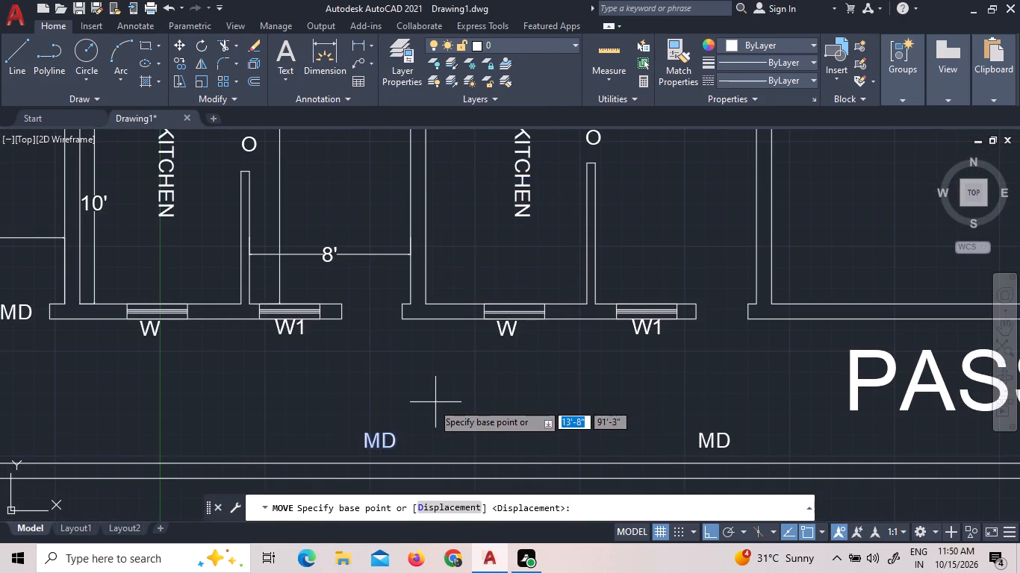
click(370, 433)
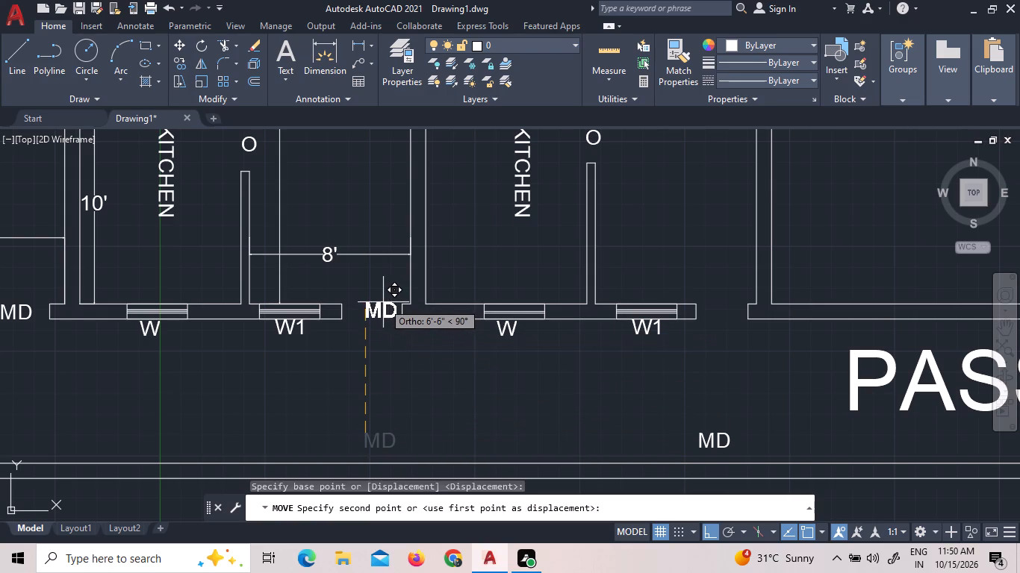
key(F8)
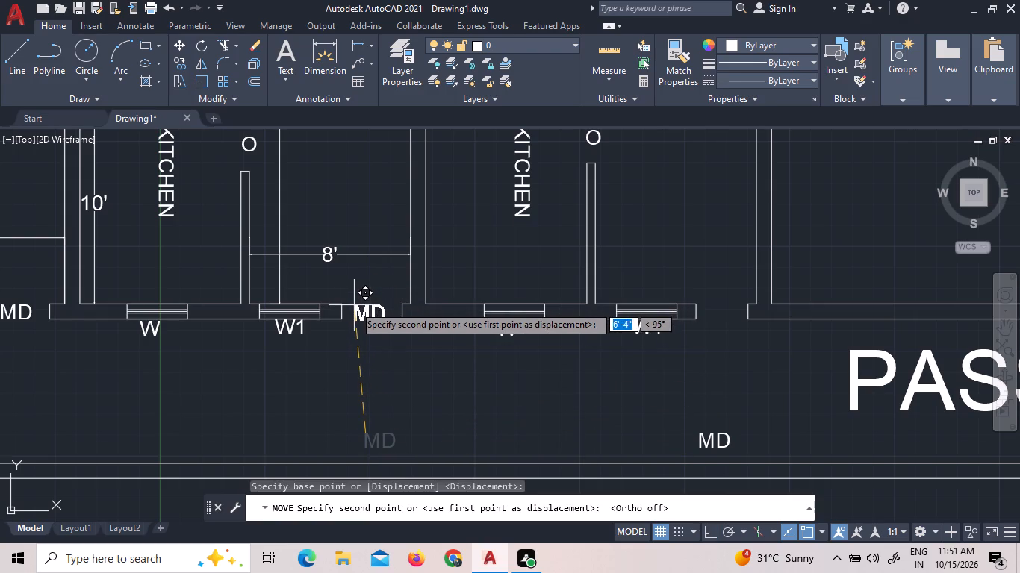
click(354, 303)
Move the eastern MD copy about 6'-4" north into the third unit's main door opening.
click(713, 444)
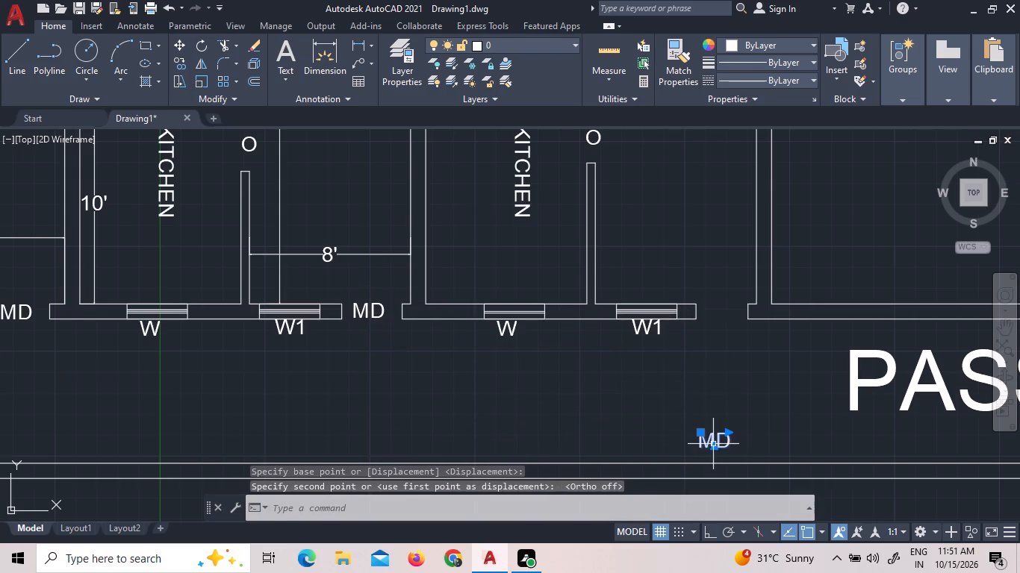
right_click(712, 443)
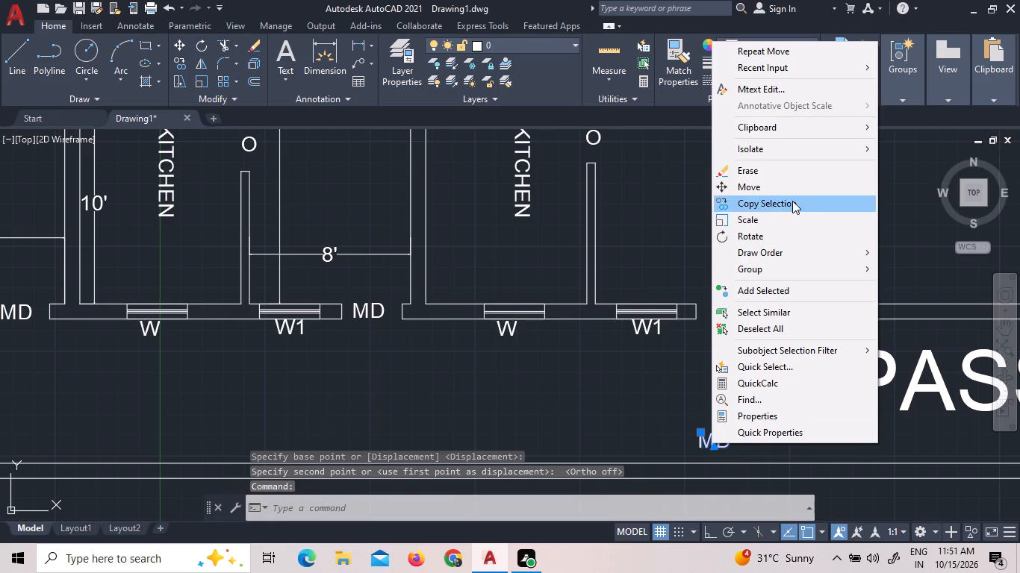
click(786, 188)
click(714, 434)
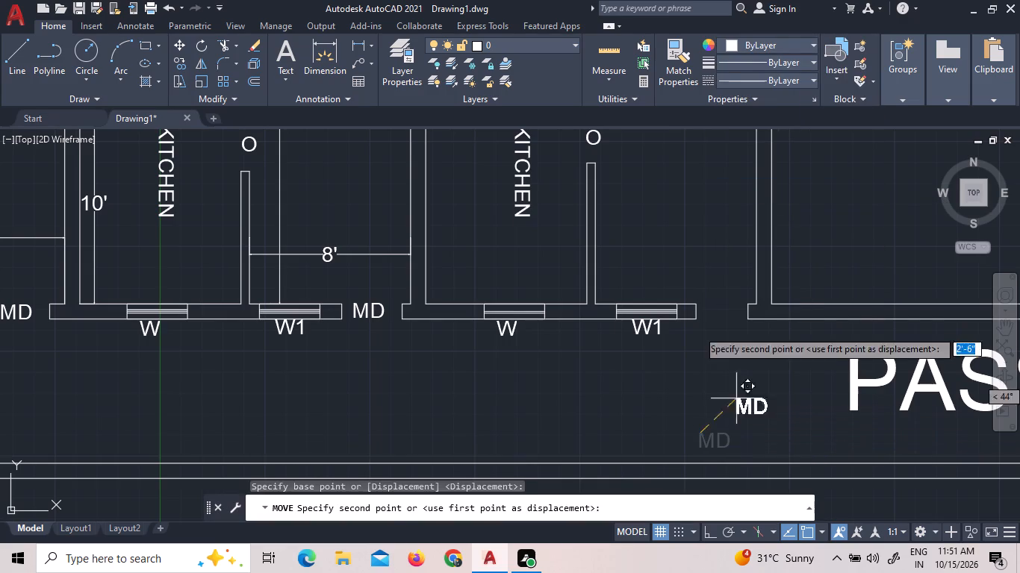
scroll(715, 308, up, 3)
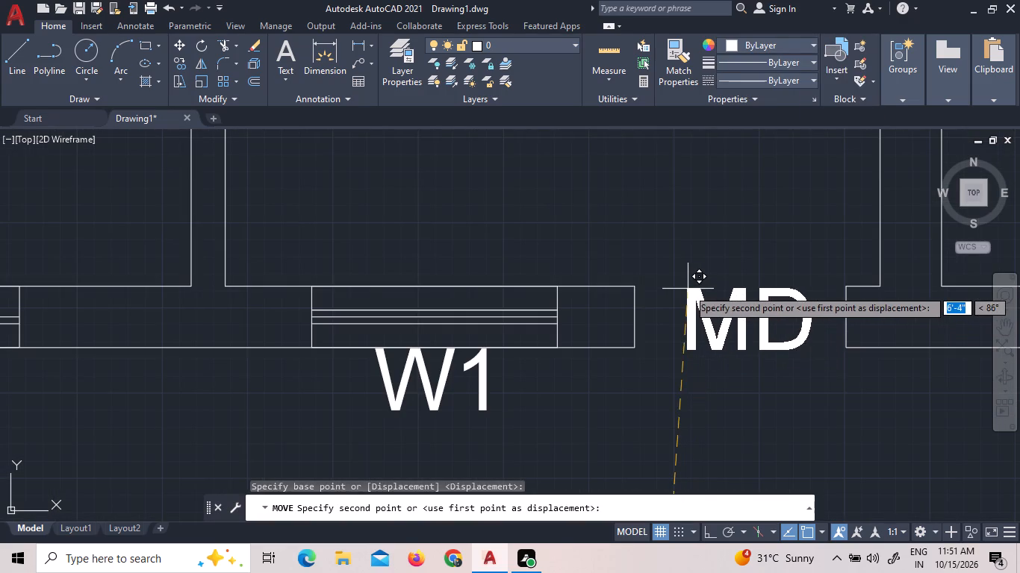
click(688, 283)
key(Escape)
scroll(712, 307, down, 4)
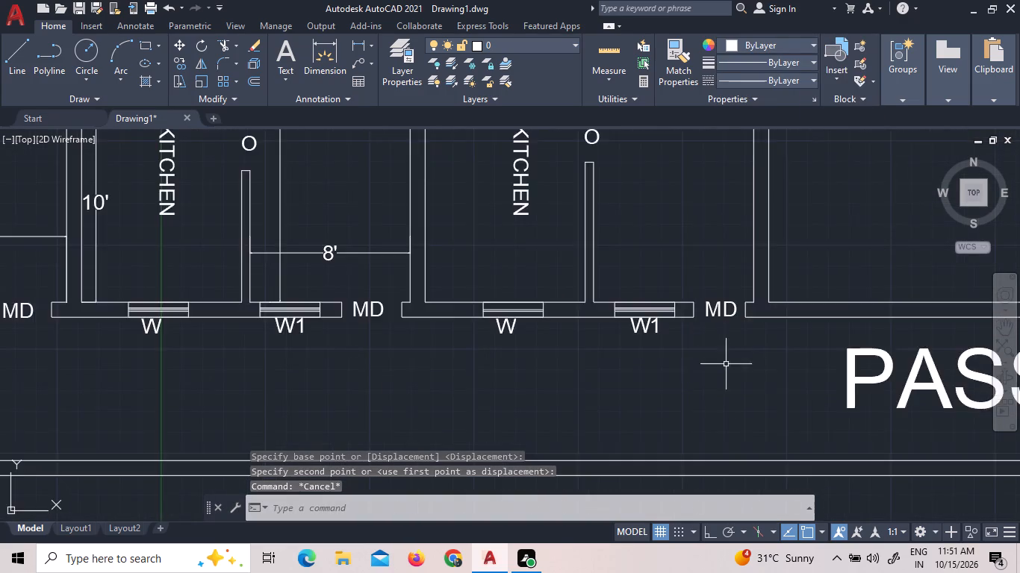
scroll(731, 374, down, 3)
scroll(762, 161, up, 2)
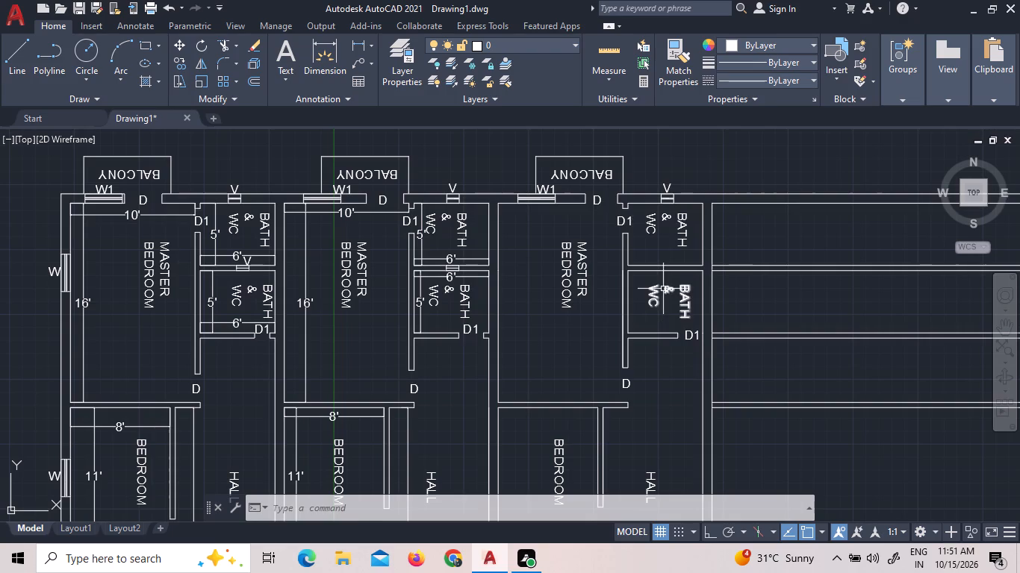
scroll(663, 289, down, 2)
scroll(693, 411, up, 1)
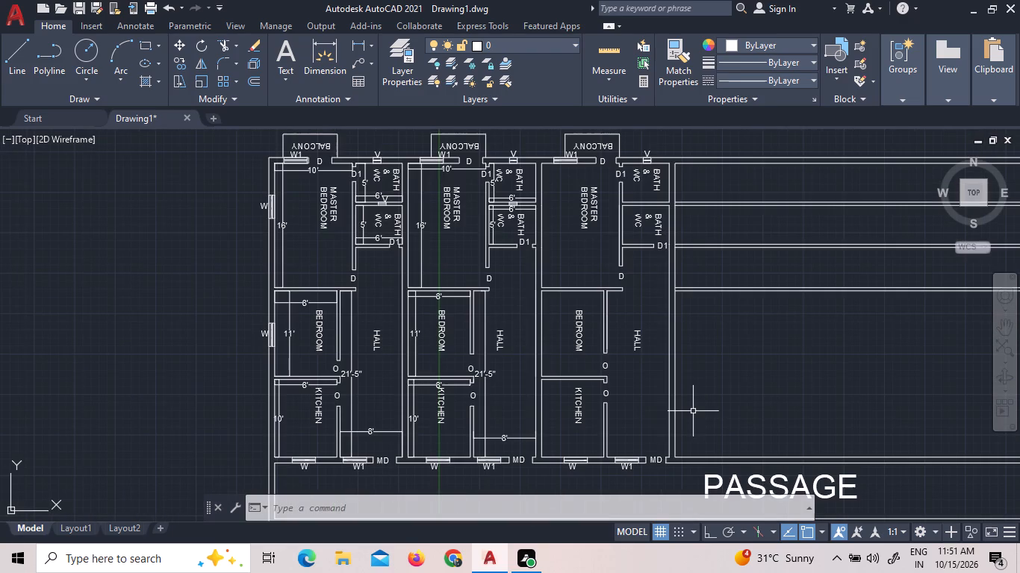
Add a vertical linear dimension for the third unit's master bedroom length, placed just inside its west wall.
scroll(614, 196, up, 1)
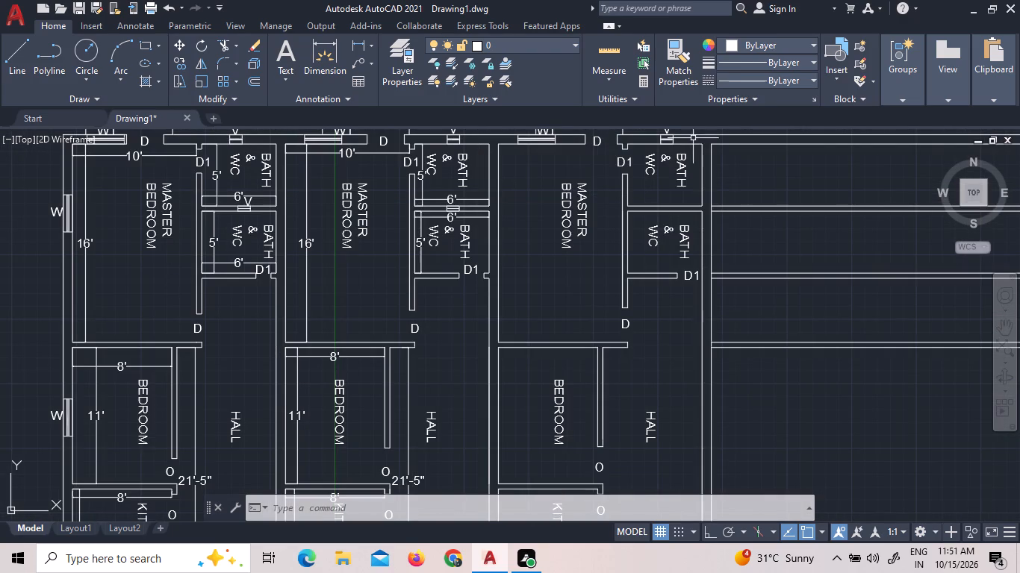
middle_drag(674, 190, 556, 242)
scroll(553, 240, up, 1)
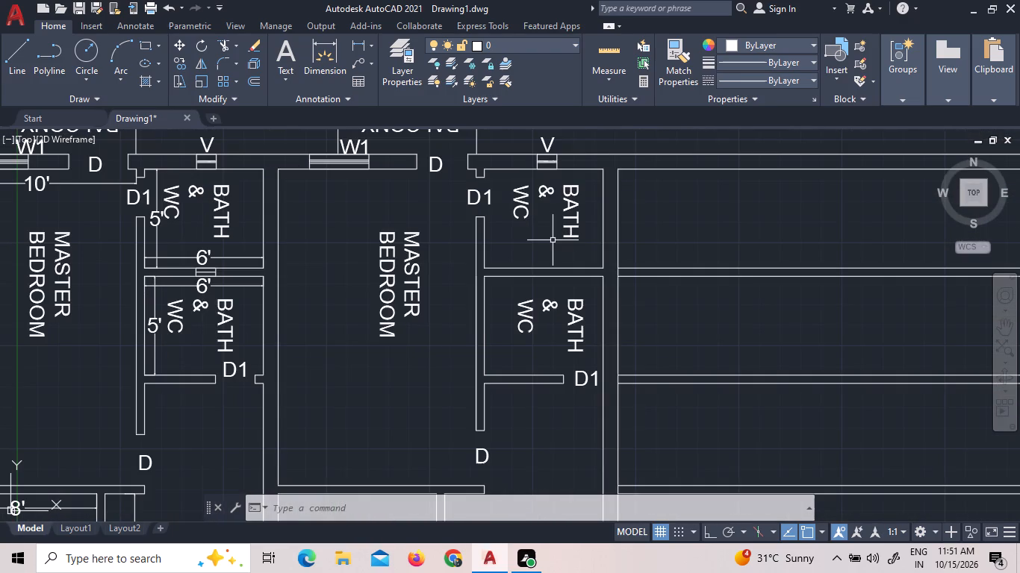
click(363, 39)
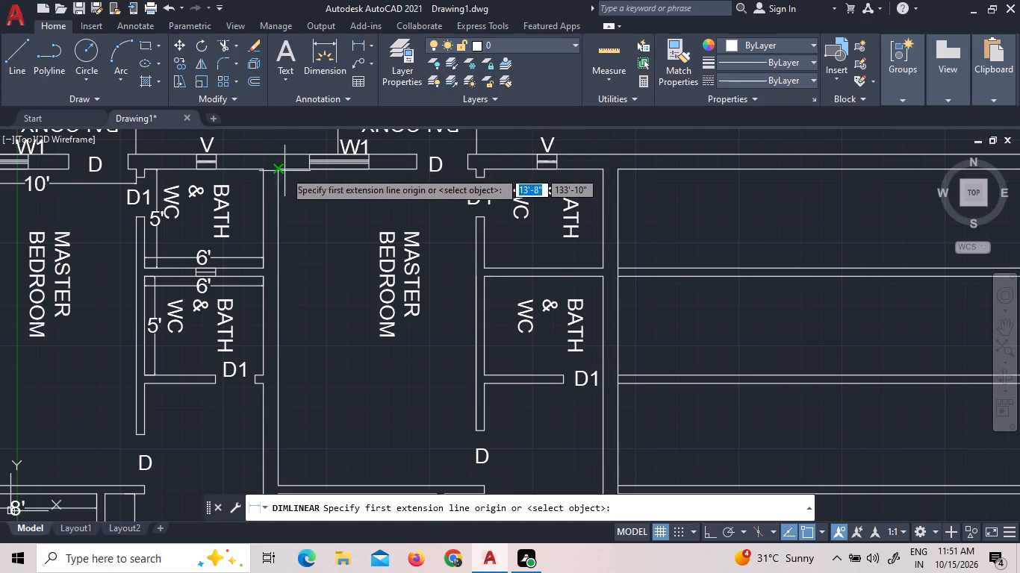
click(281, 169)
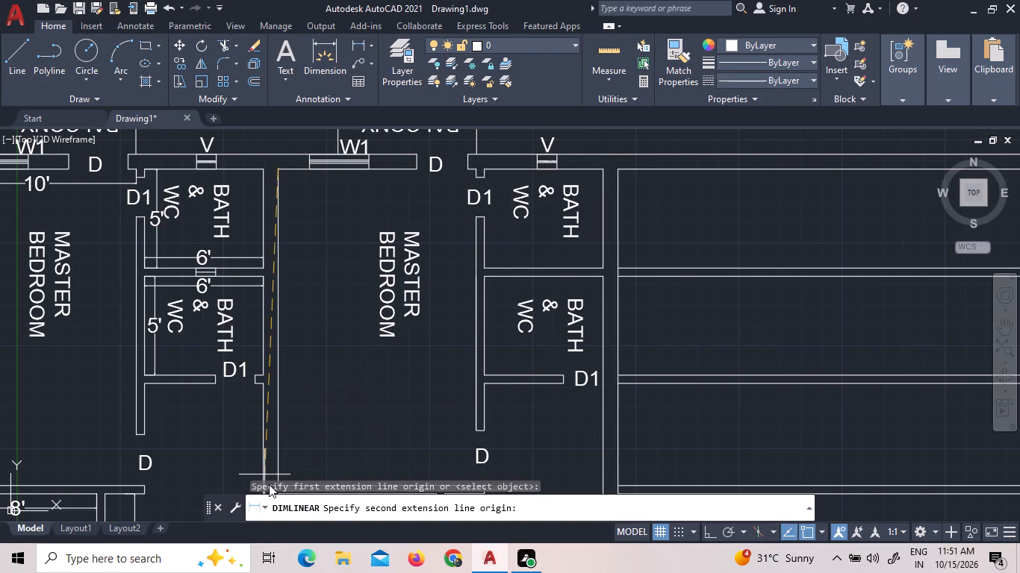
scroll(290, 401, down, 1)
scroll(290, 469, up, 3)
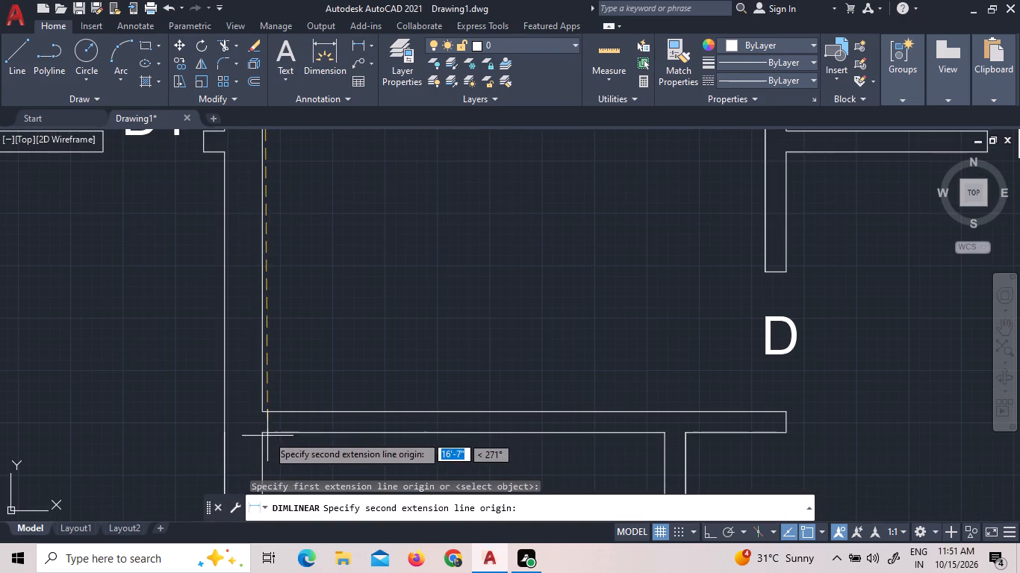
click(261, 408)
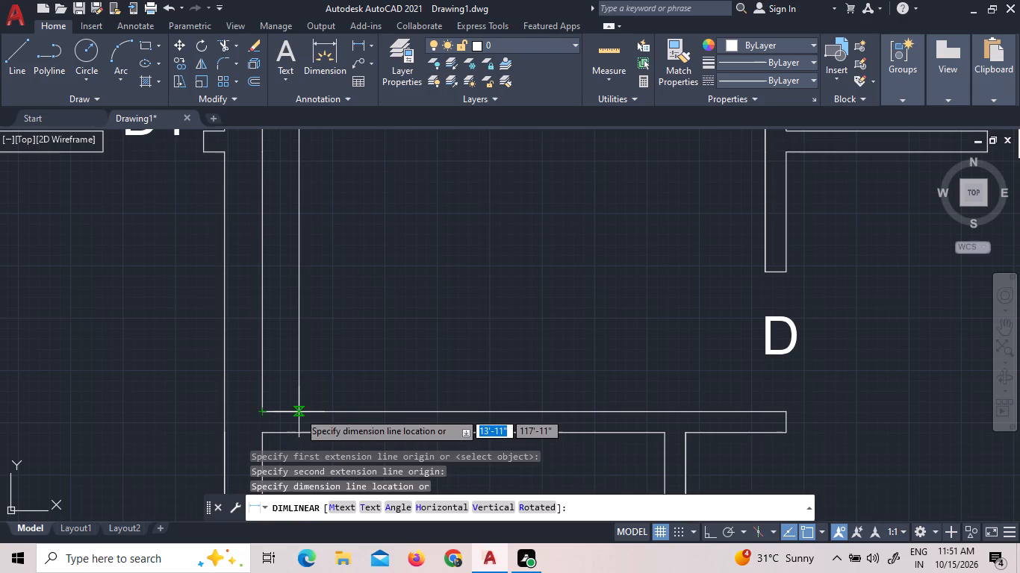
click(299, 412)
Add a horizontal linear dimension across the third unit's master bedroom width, placed just below the north wall.
click(359, 39)
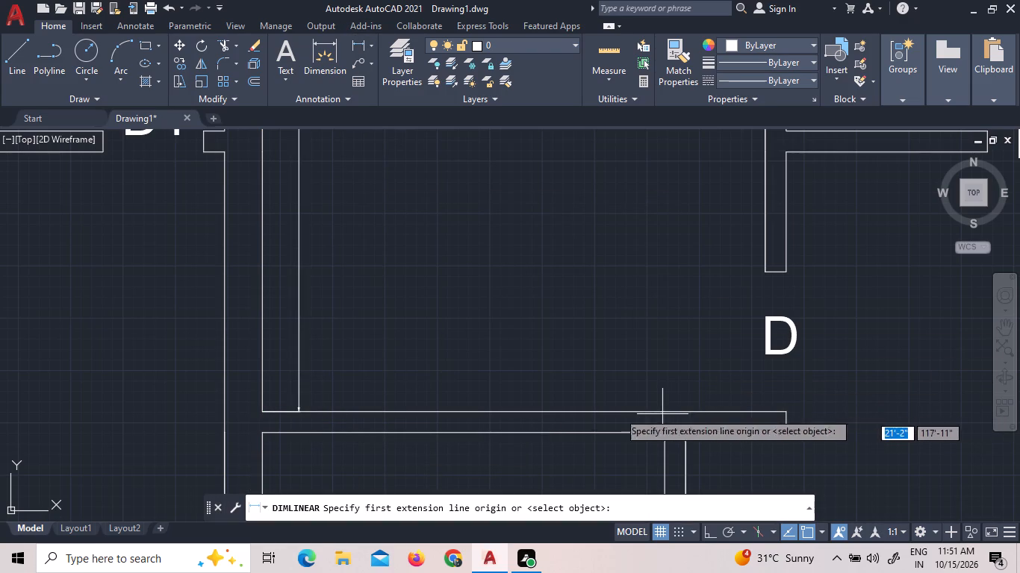
scroll(455, 413, down, 3)
scroll(390, 210, up, 2)
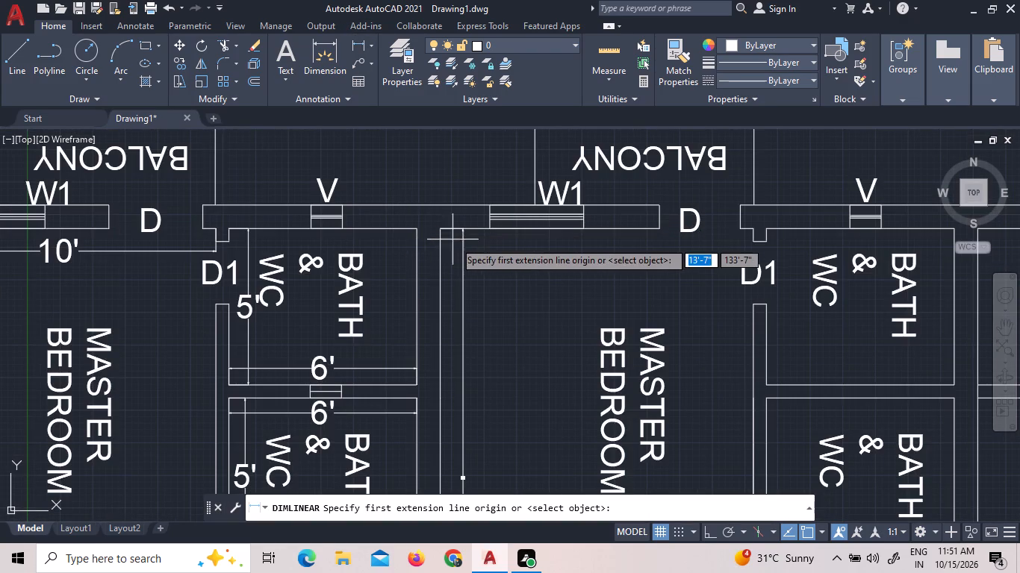
click(444, 228)
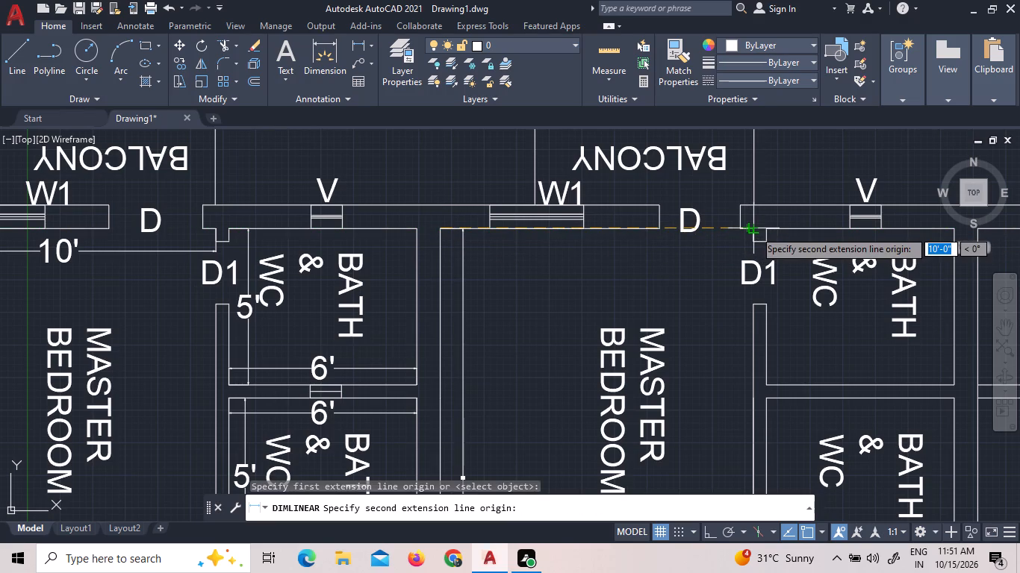
scroll(755, 233, up, 4)
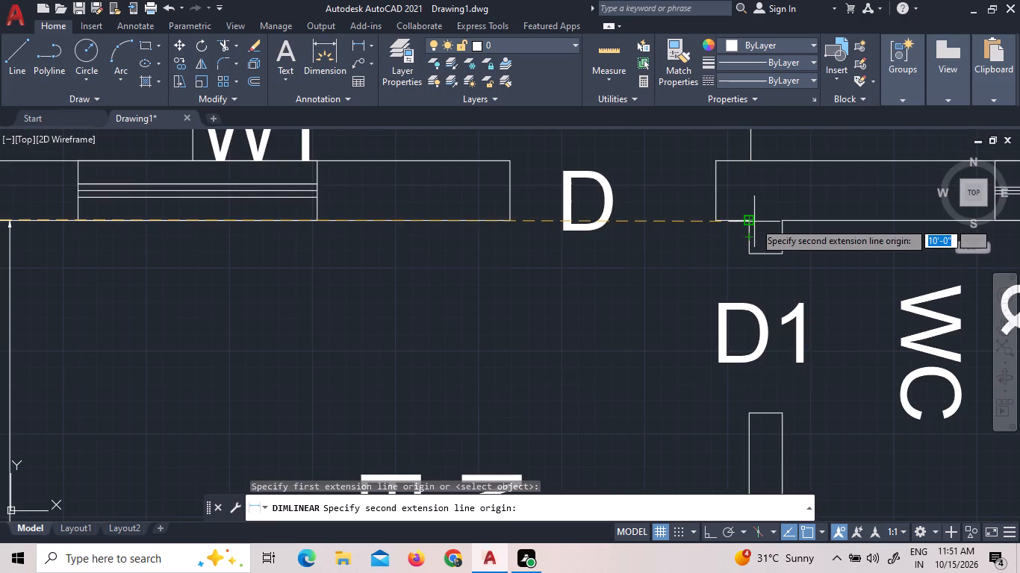
scroll(750, 220, up, 3)
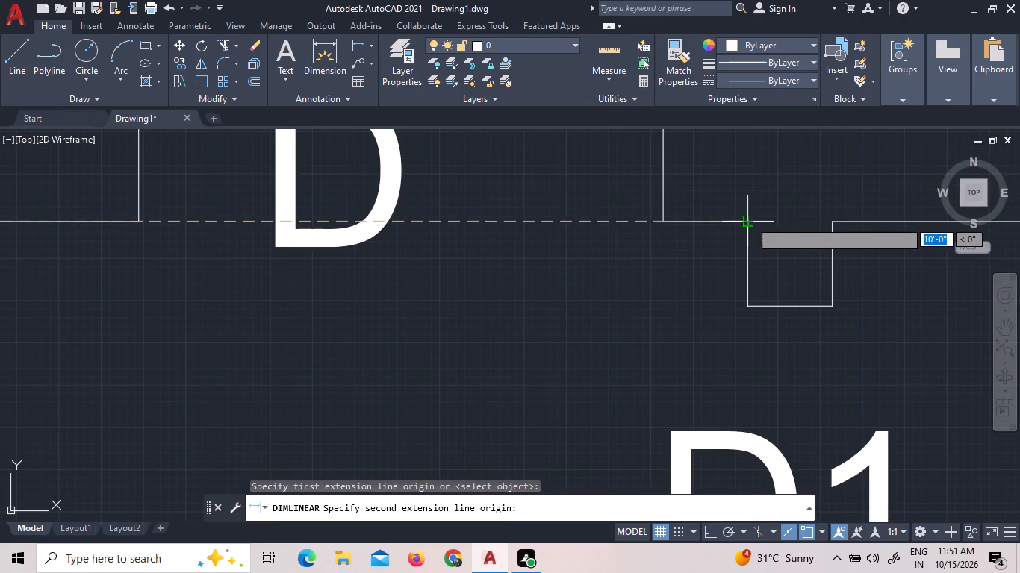
click(750, 220)
scroll(767, 317, down, 4)
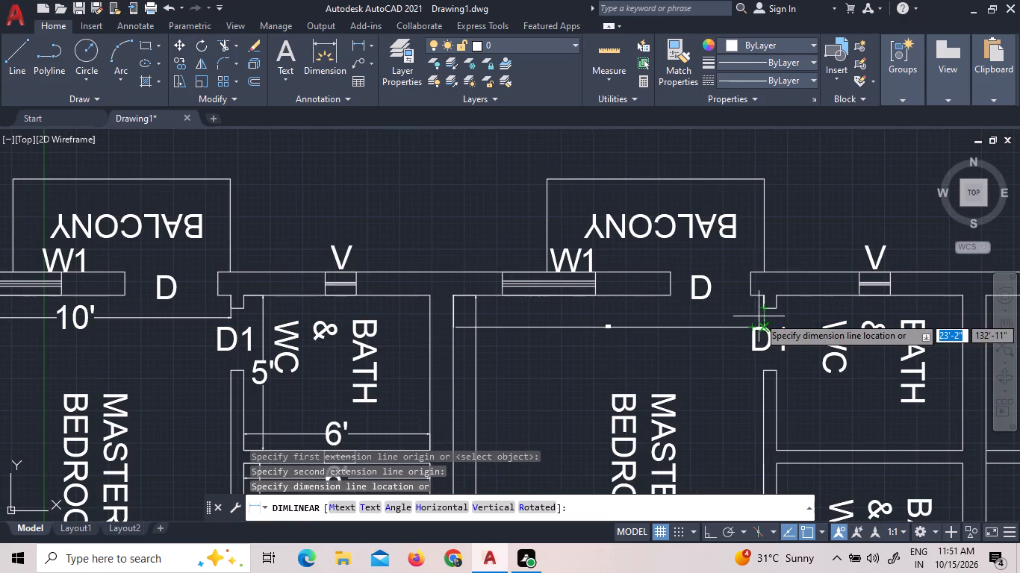
scroll(760, 313, up, 3)
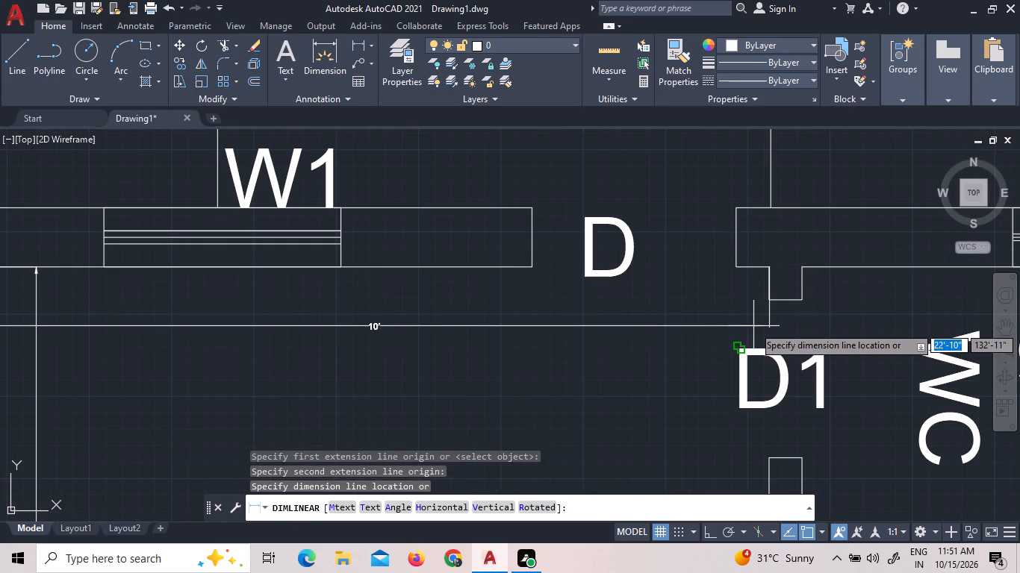
click(753, 326)
Set the text height of the third master bedroom's width dimension to 9".
triple_click(372, 345)
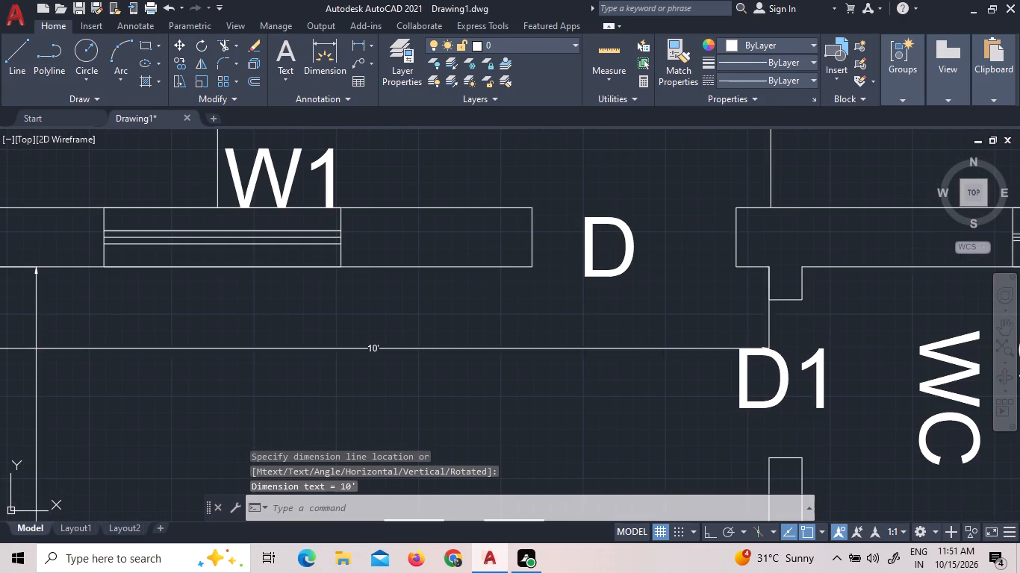
triple_click(372, 345)
scroll(375, 357, up, 4)
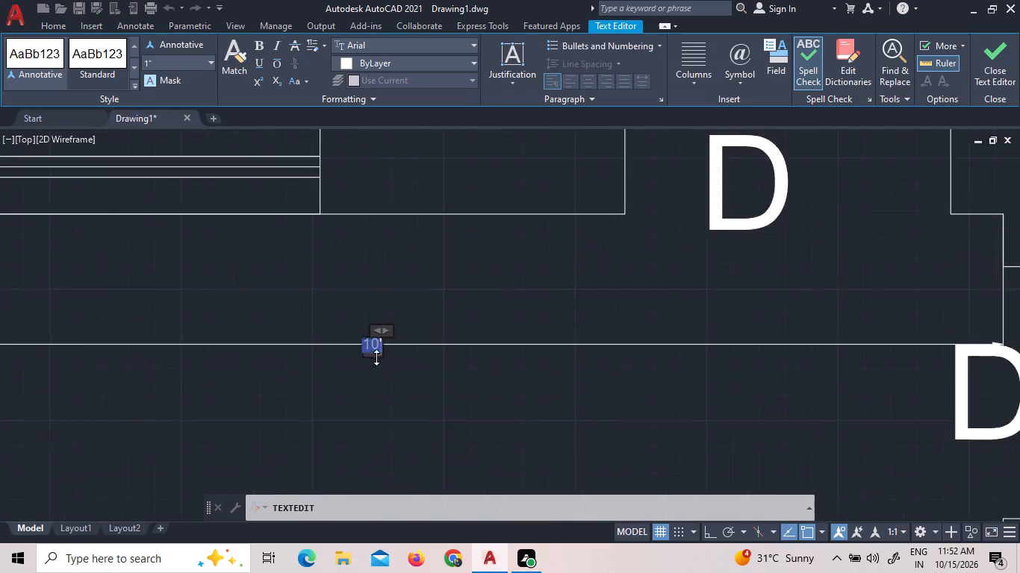
click(212, 63)
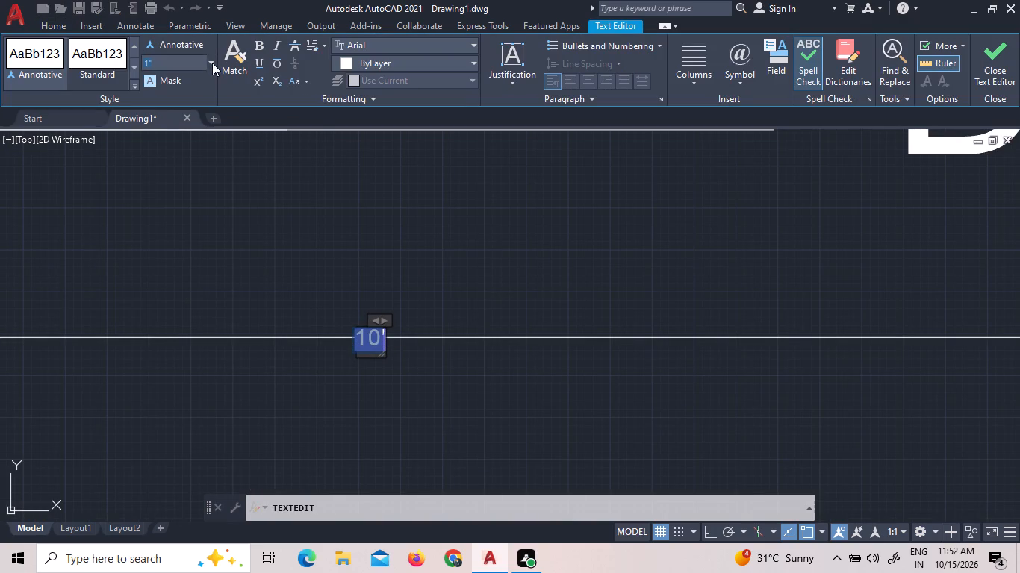
click(187, 126)
click(294, 210)
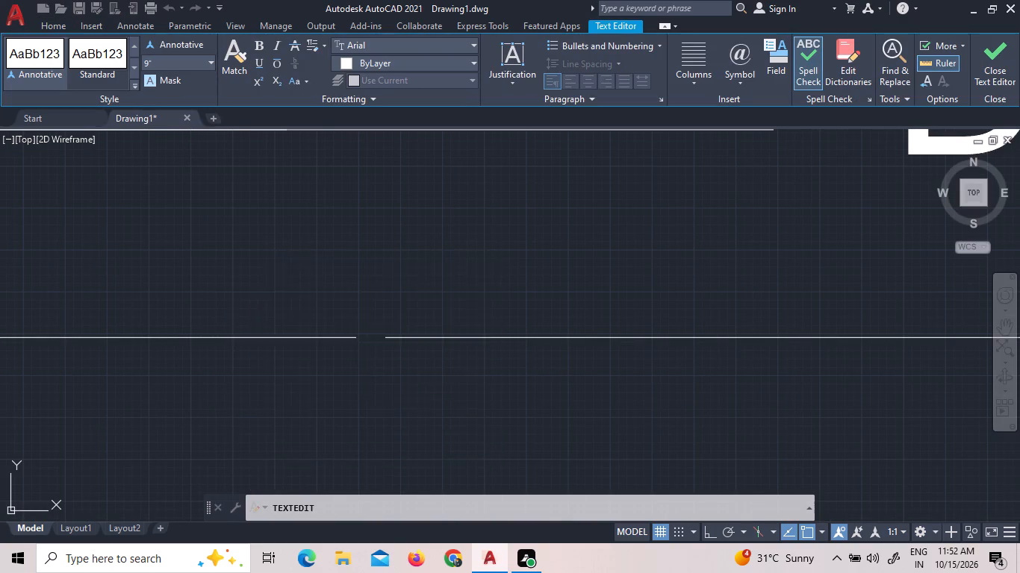
Set the text height of the third master bedroom's vertical length dimension to 9".
scroll(428, 178, down, 6)
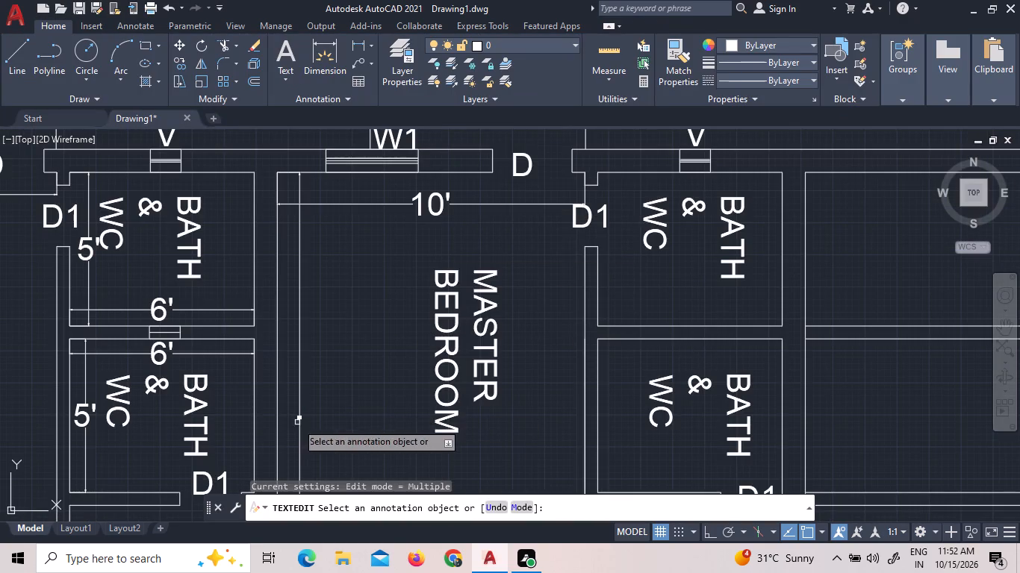
scroll(293, 425, up, 5)
scroll(329, 322, up, 3)
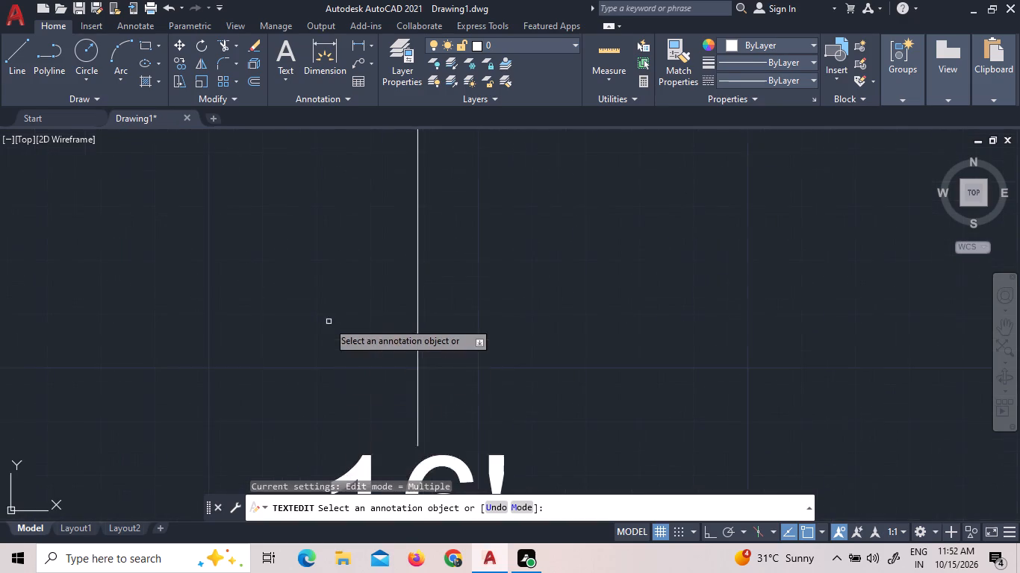
scroll(365, 438, down, 4)
middle_drag(385, 460, 389, 397)
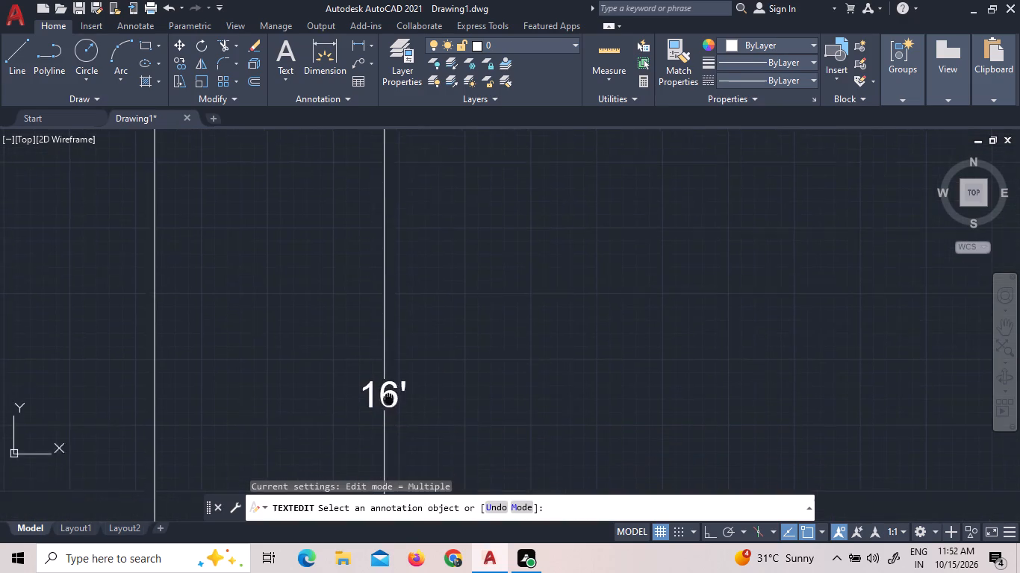
middle_drag(389, 397, 388, 394)
scroll(388, 394, up, 4)
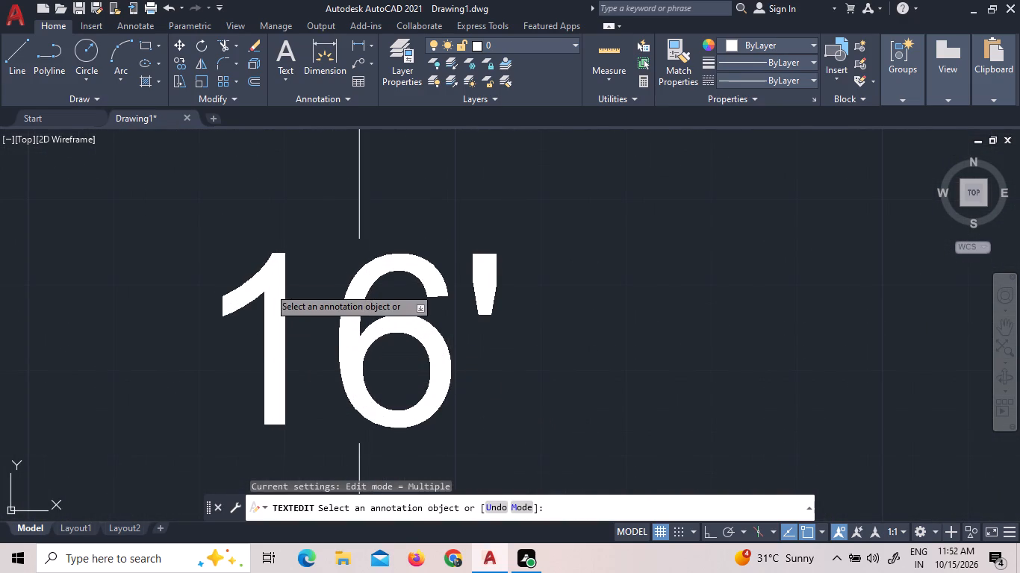
click(257, 272)
click(258, 279)
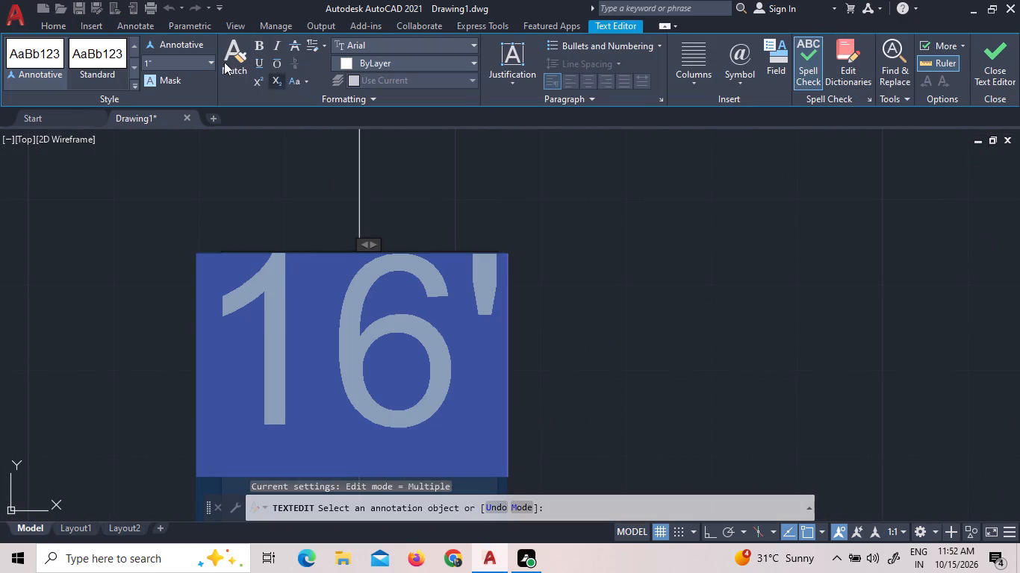
click(208, 63)
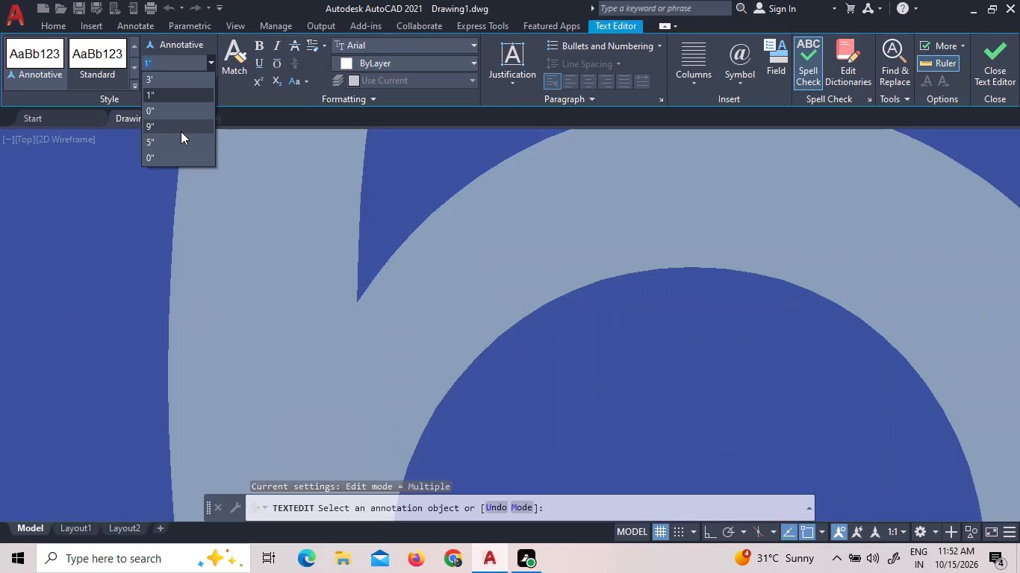
click(181, 131)
scroll(278, 194, down, 8)
click(629, 296)
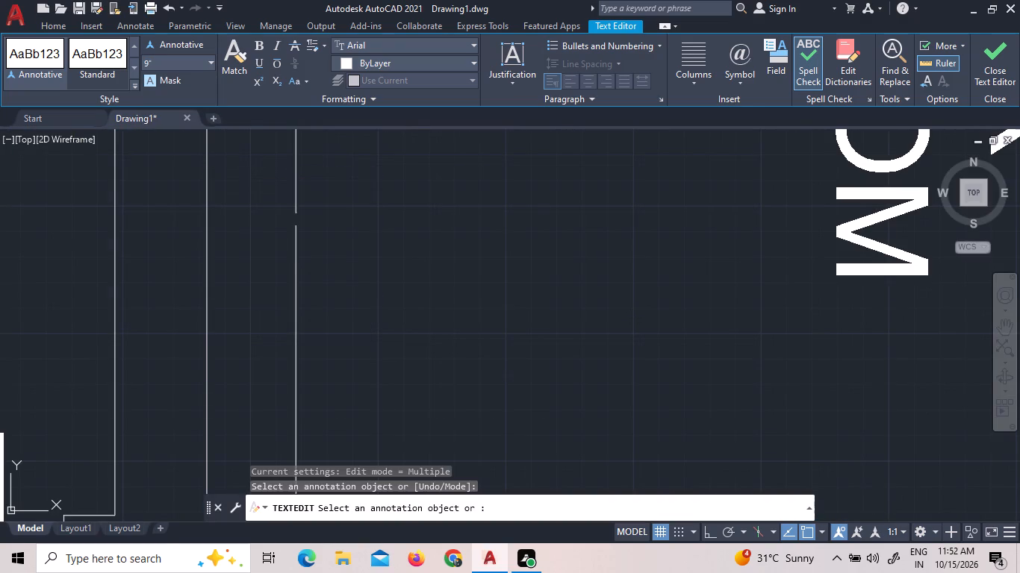
Add a vertical linear dimension for the third unit's north BATH & WC, placed just inside its east wall.
scroll(584, 278, down, 7)
scroll(532, 242, down, 3)
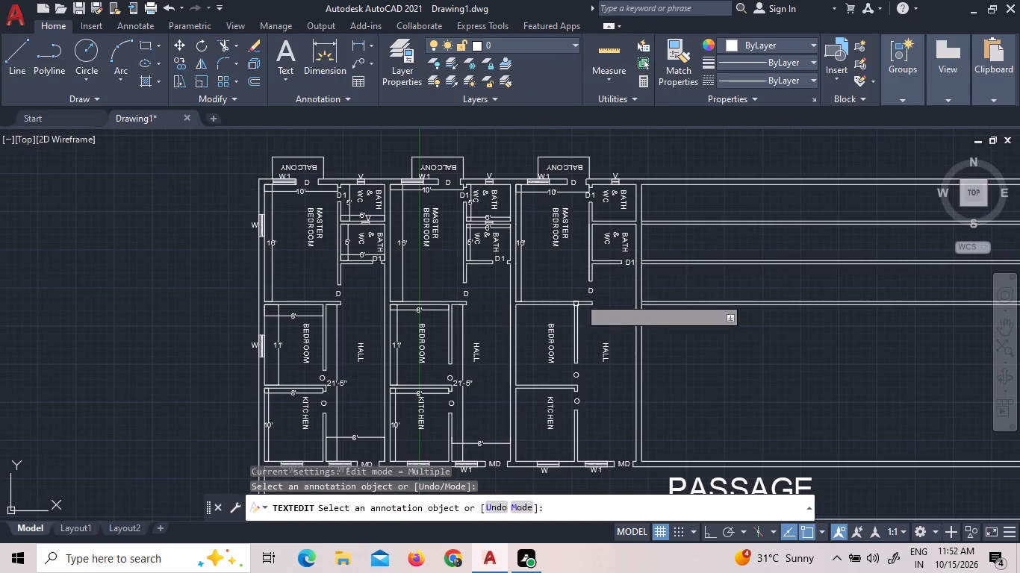
scroll(629, 194, up, 1)
scroll(700, 198, up, 1)
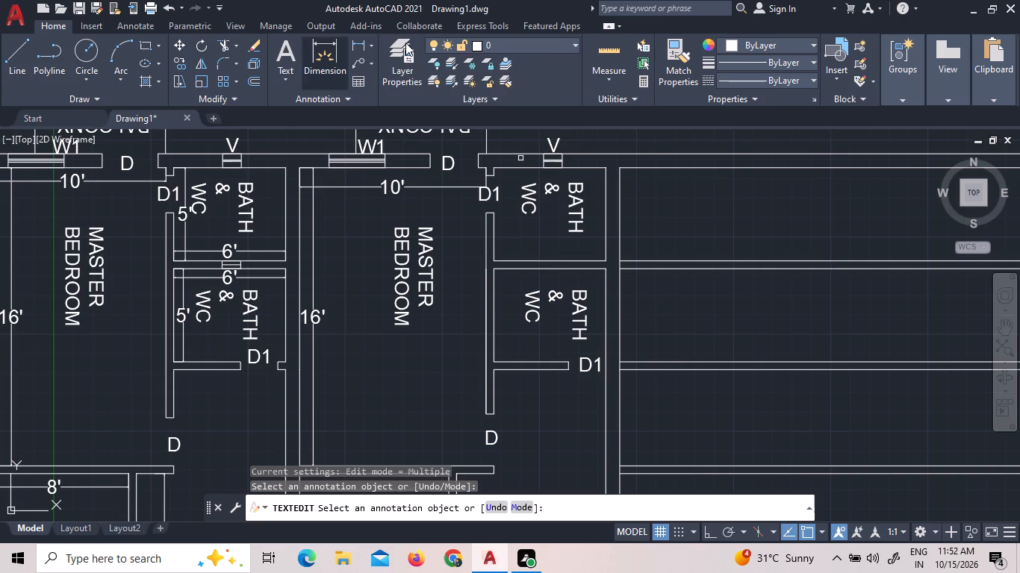
click(360, 43)
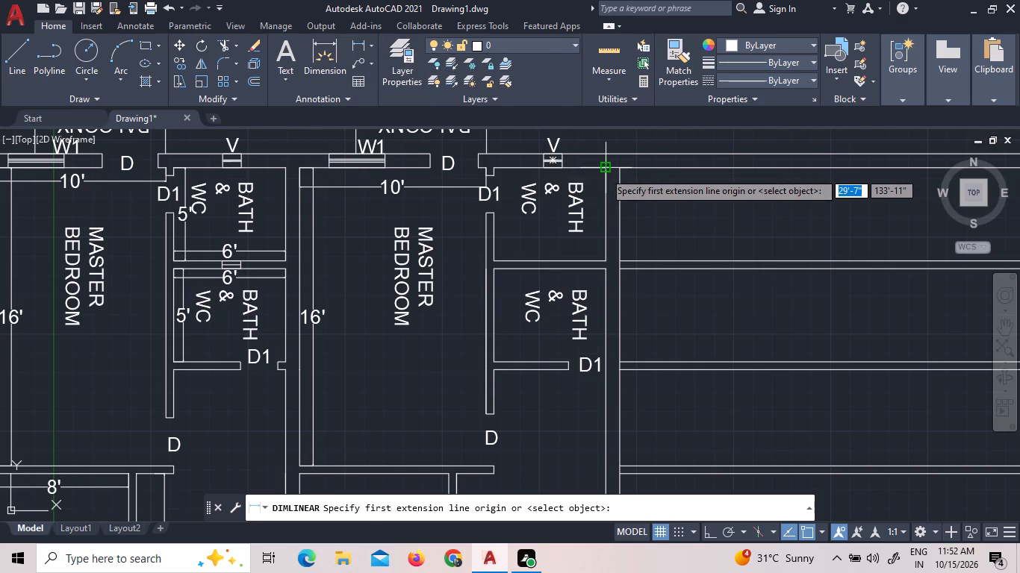
click(604, 172)
click(607, 260)
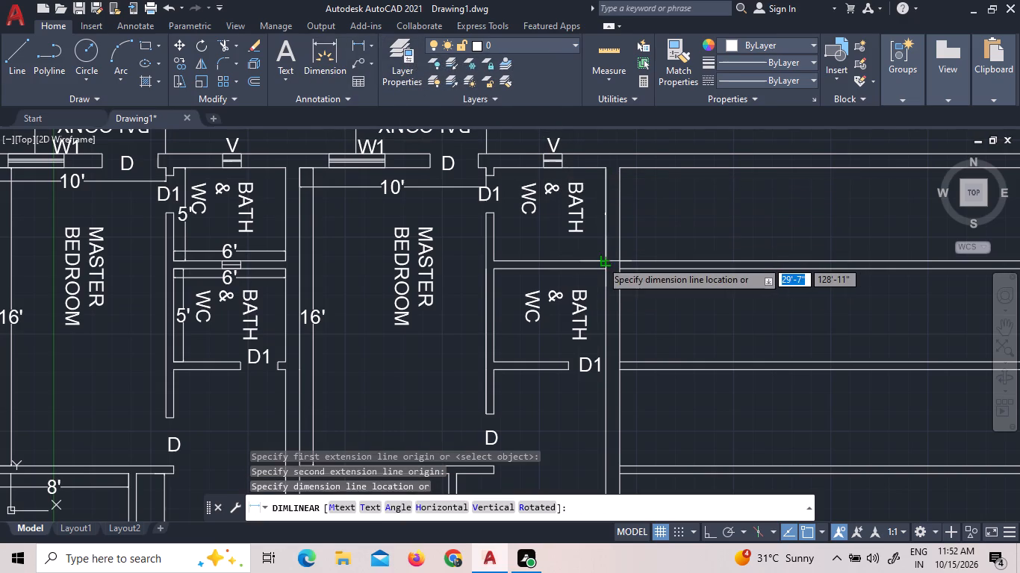
click(593, 260)
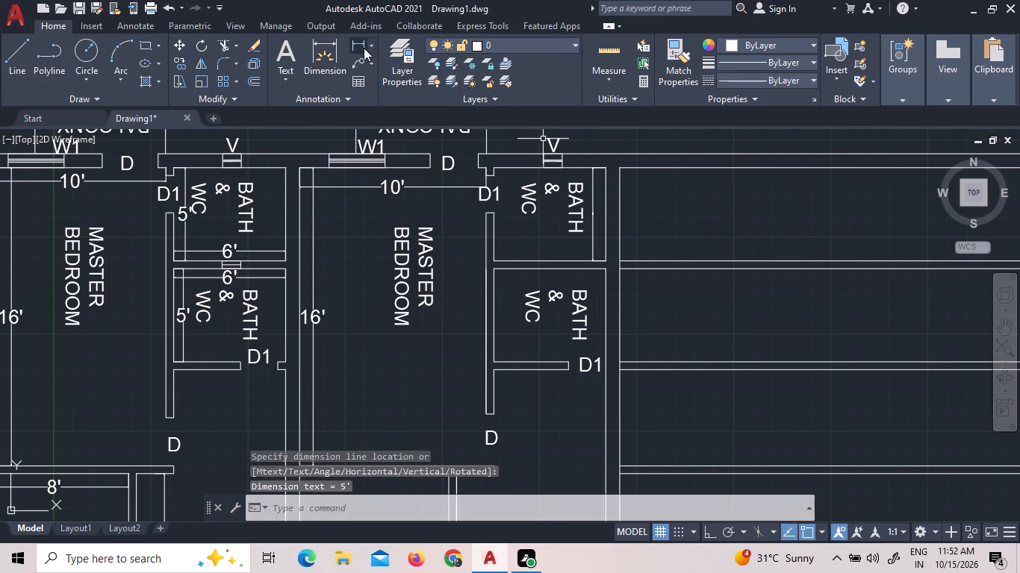
Add a horizontal linear dimension across the third unit's north BATH & WC, placed just below its north wall.
double_click(360, 45)
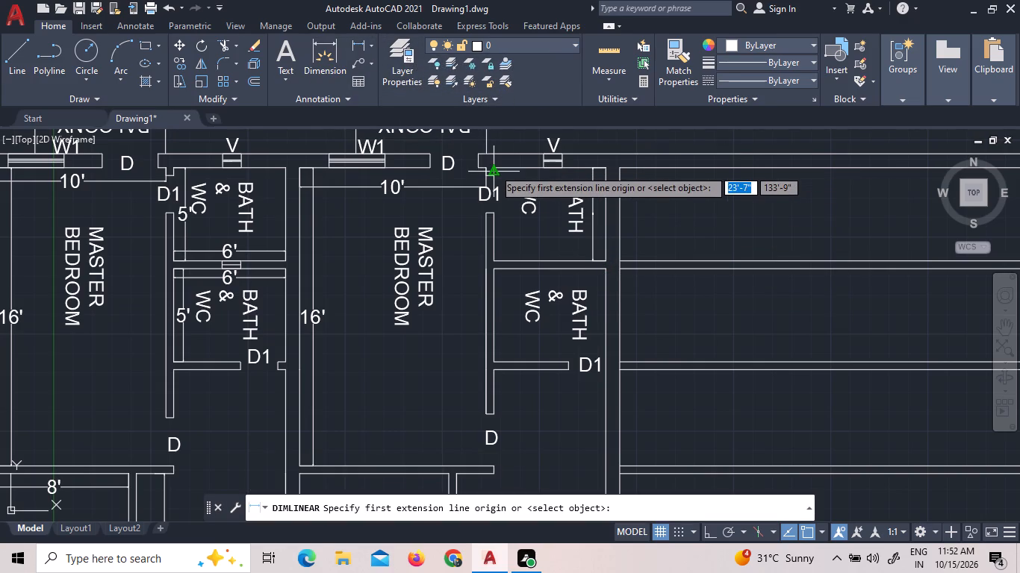
scroll(499, 169, up, 3)
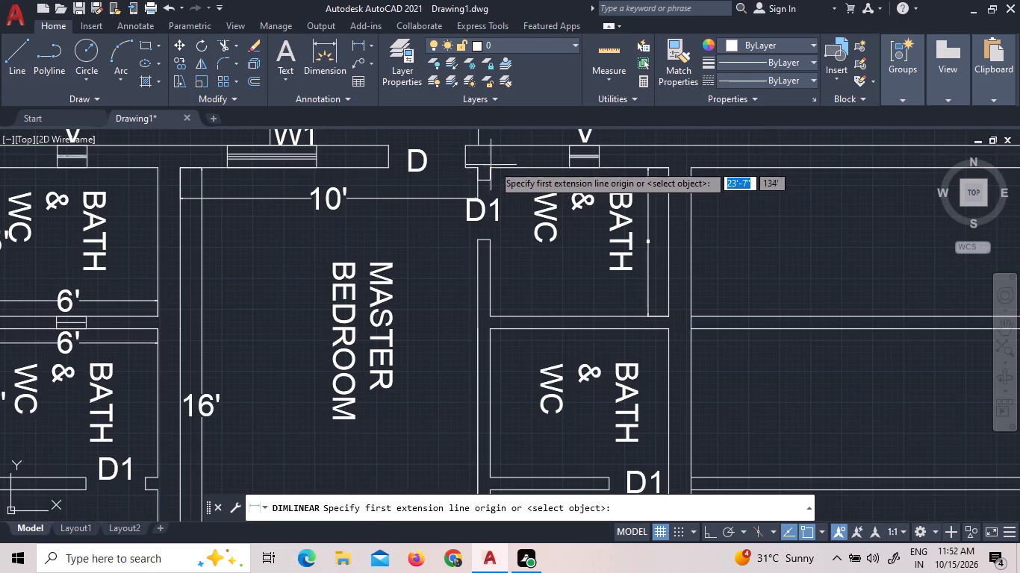
click(493, 164)
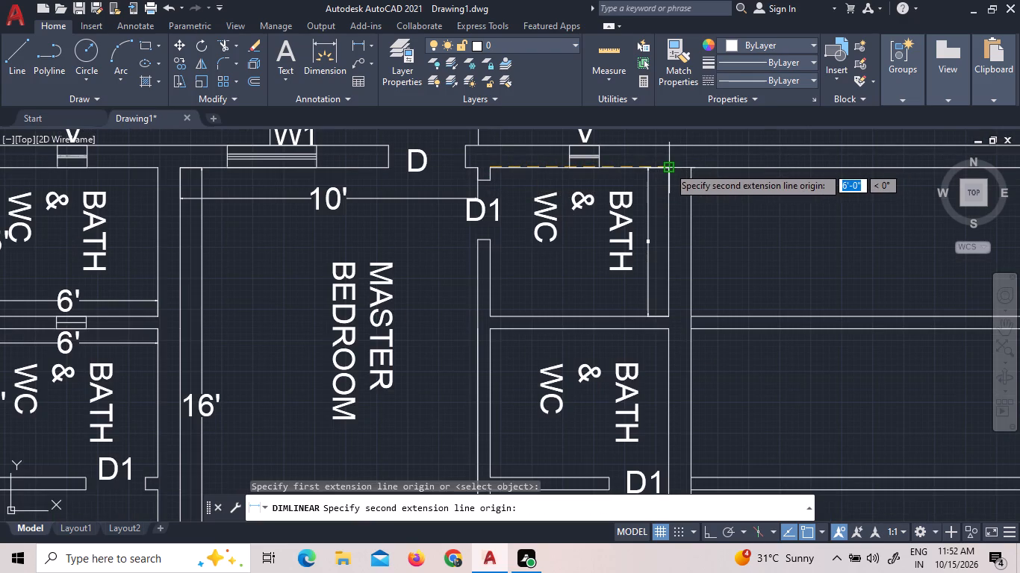
click(668, 166)
click(665, 181)
Set the text height of the third unit's north BATH & WC horizontal dimension to 9".
scroll(583, 183, up, 3)
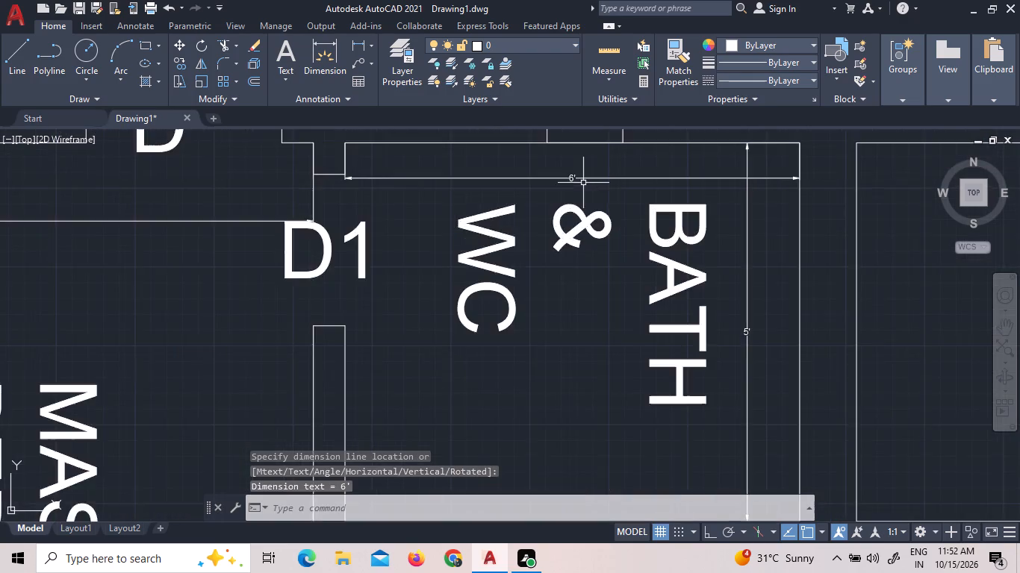
scroll(583, 183, up, 3)
triple_click(538, 151)
triple_click(538, 151)
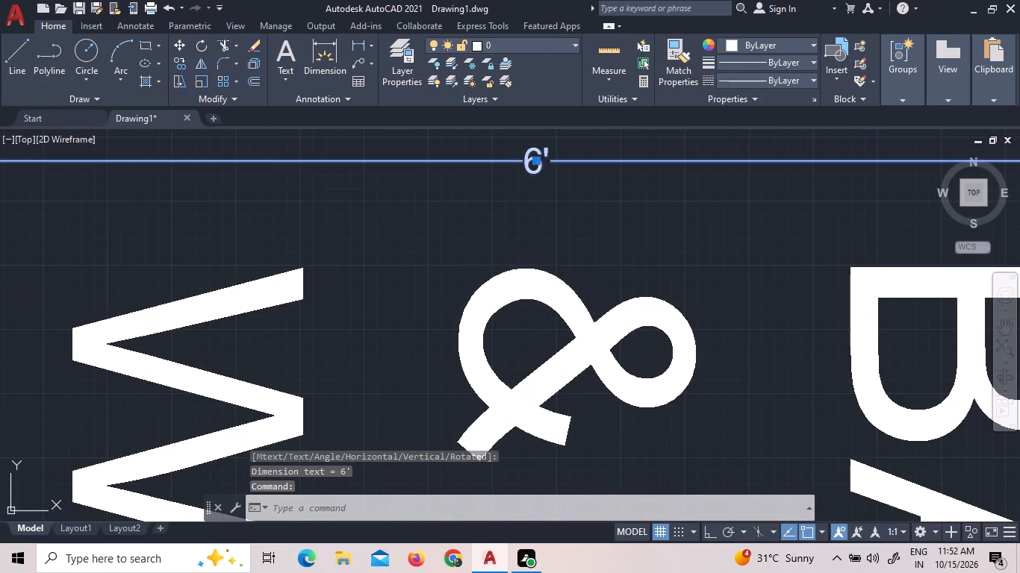
click(538, 151)
click(208, 63)
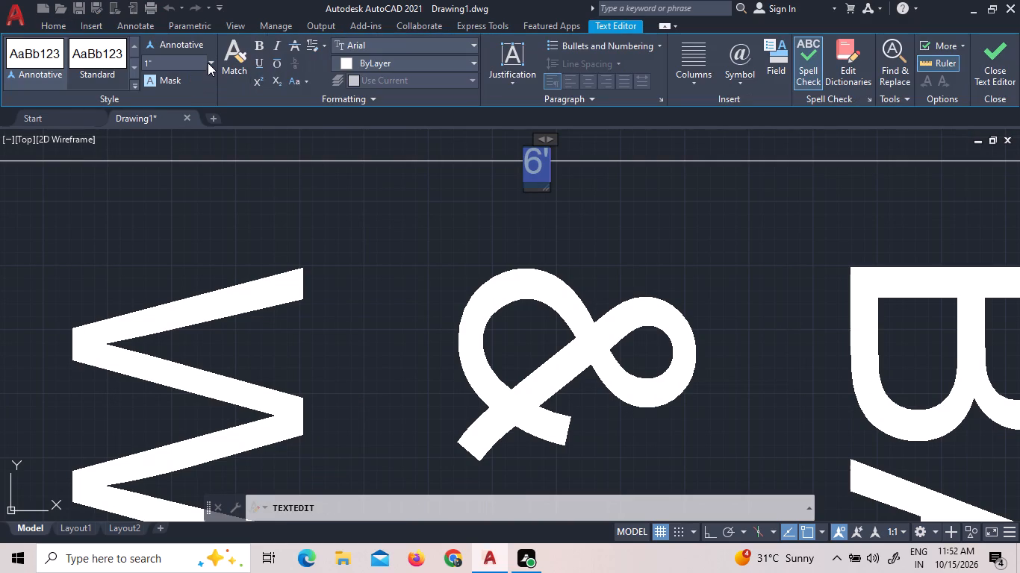
click(167, 132)
click(351, 239)
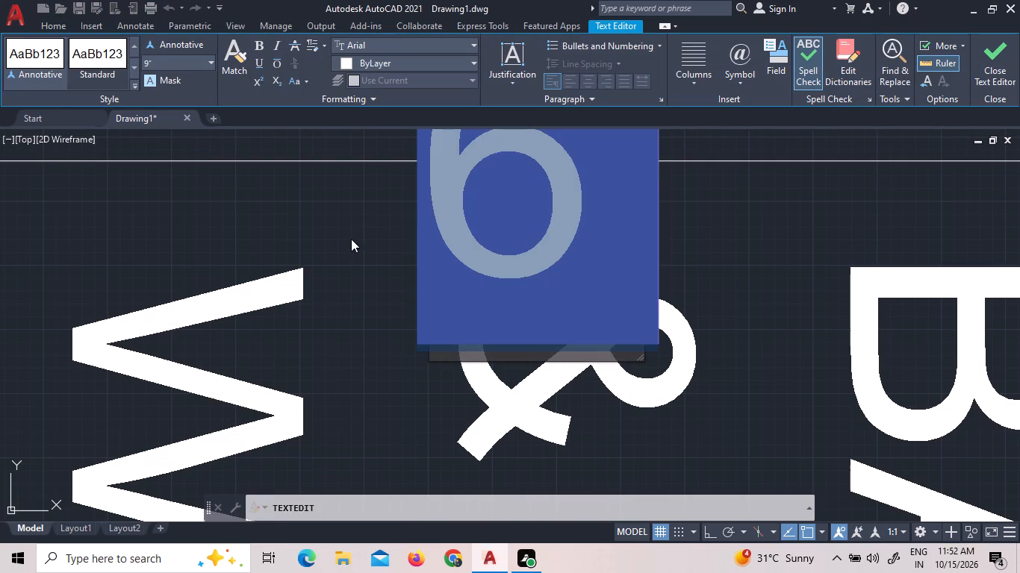
Set the text height of the third unit's north BATH & WC vertical dimension to 9".
scroll(351, 239, down, 6)
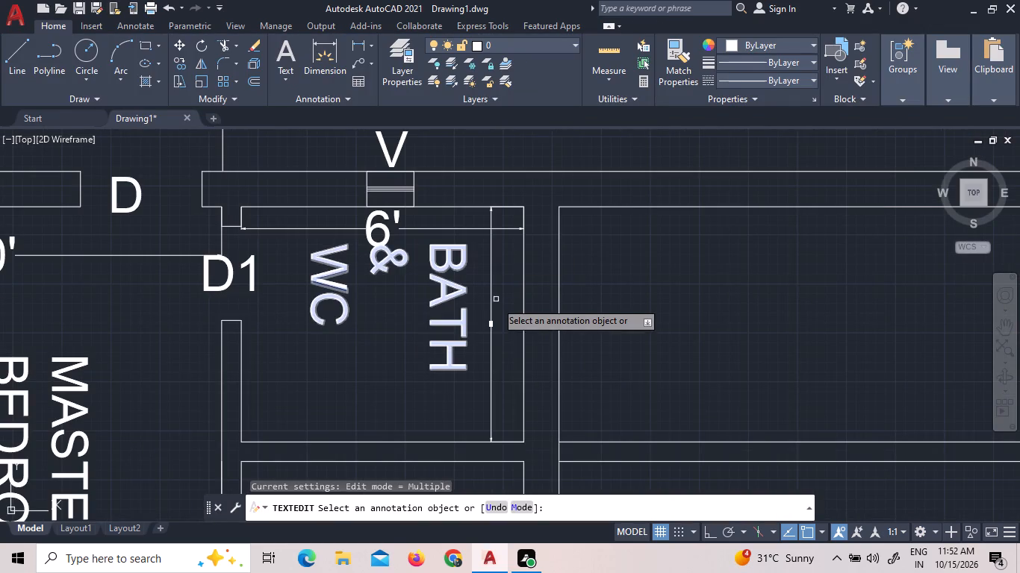
scroll(492, 323, up, 6)
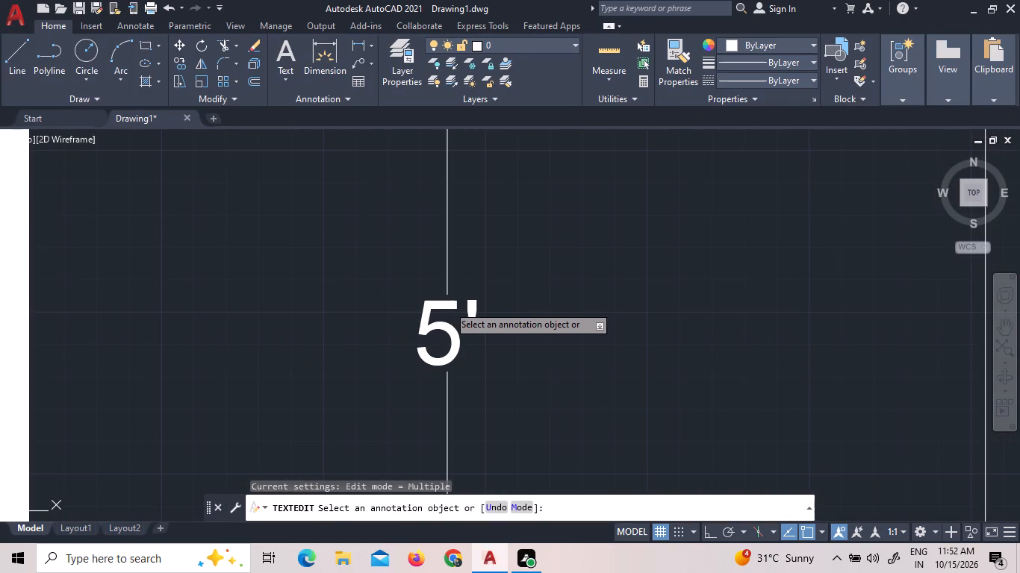
triple_click(447, 304)
triple_click(447, 304)
scroll(443, 309, down, 1)
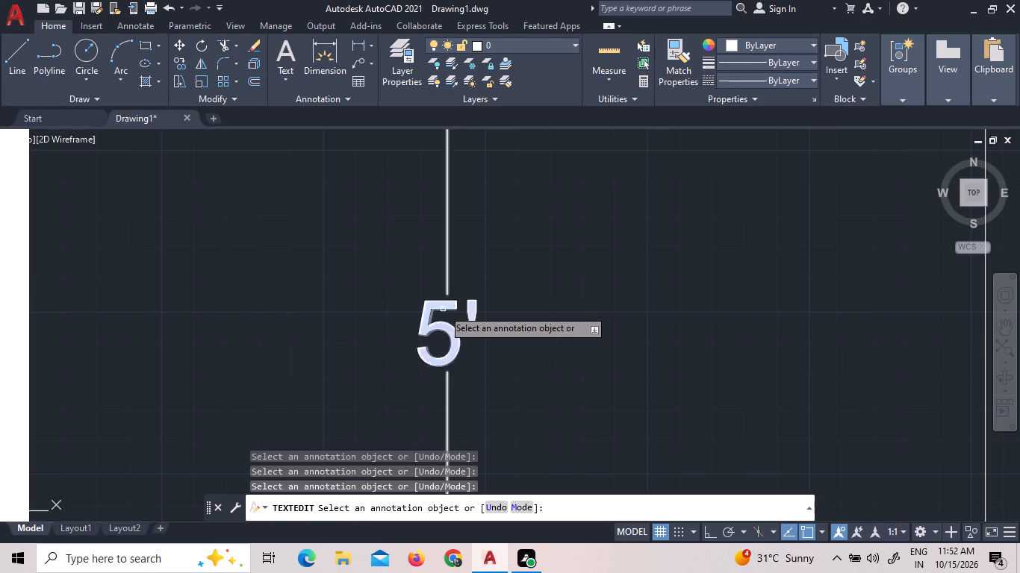
scroll(443, 309, down, 1)
triple_click(445, 307)
click(444, 307)
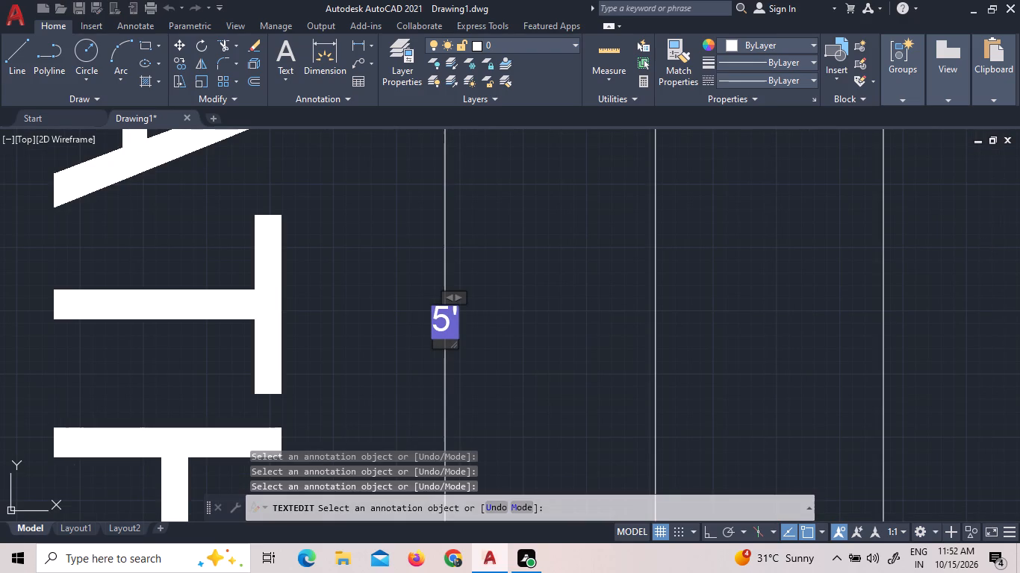
click(445, 314)
click(450, 322)
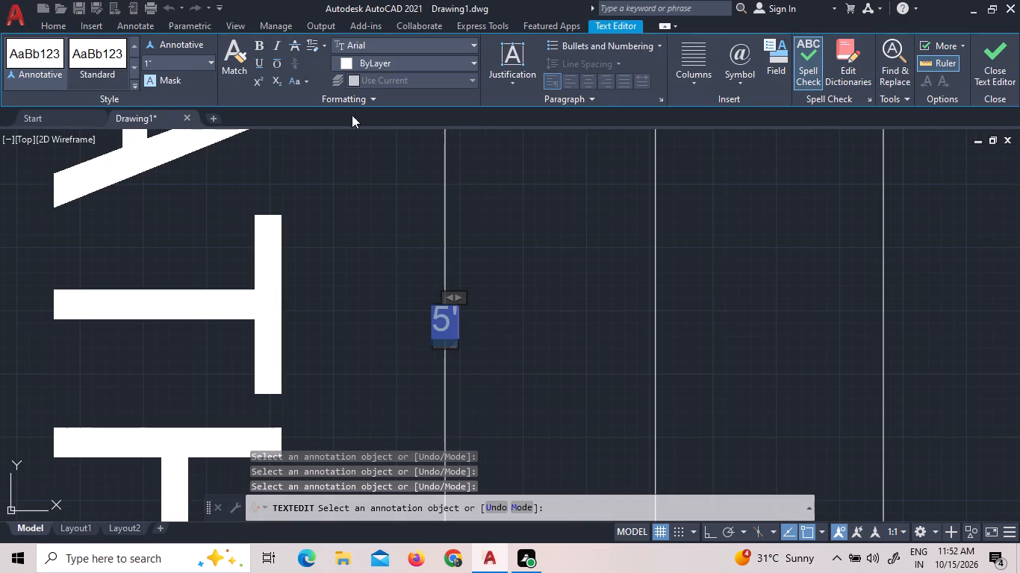
click(215, 60)
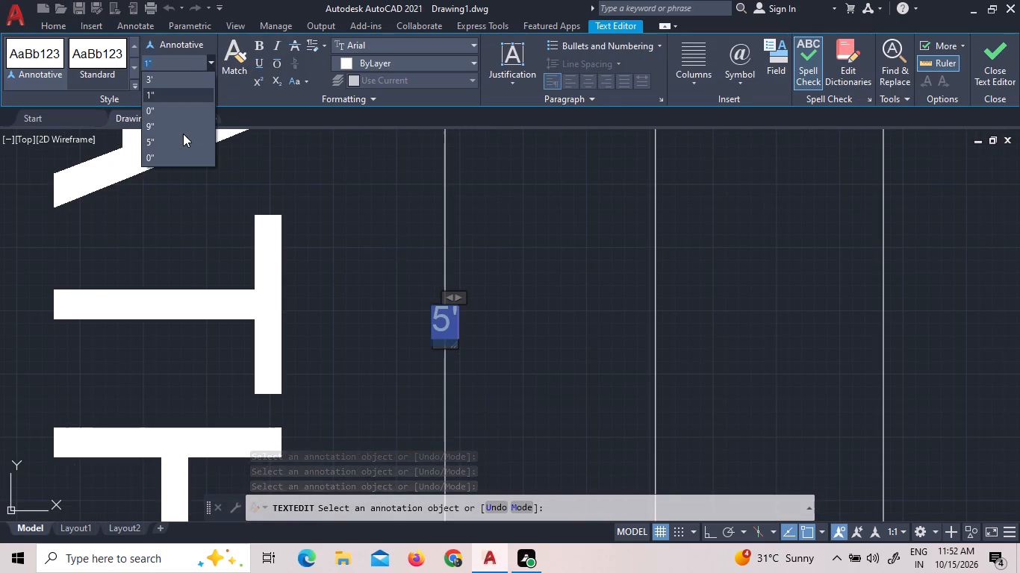
click(181, 129)
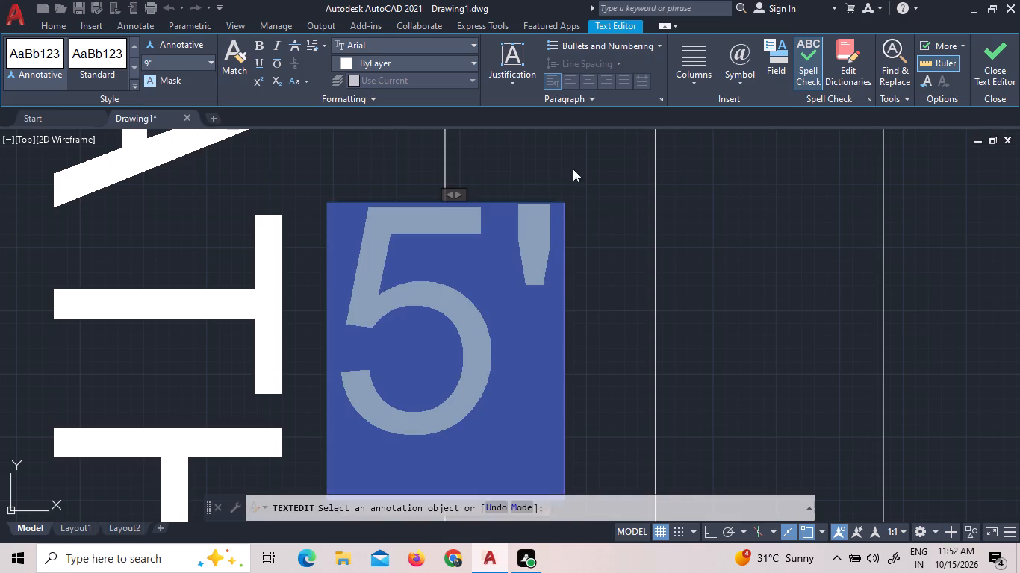
click(563, 163)
Add a vertical linear dimension for the third unit's south BATH & WC, placed just inside its west wall.
scroll(659, 233, down, 6)
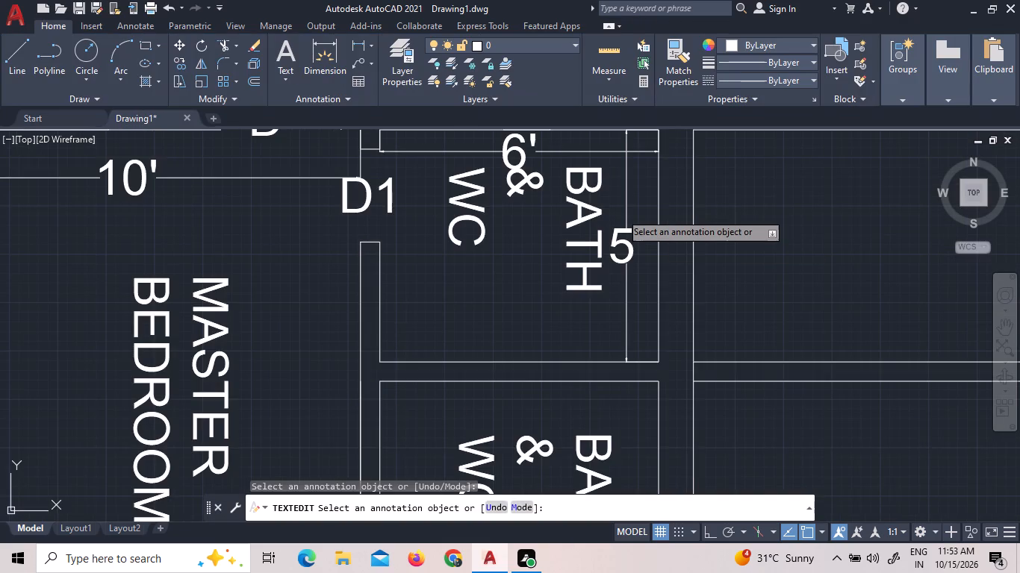
scroll(620, 213, down, 2)
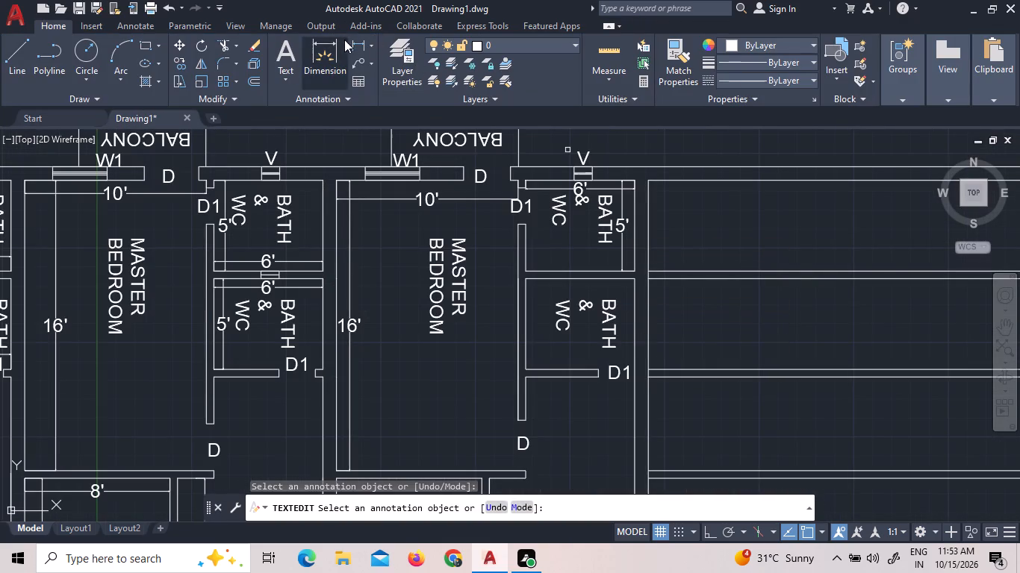
click(361, 41)
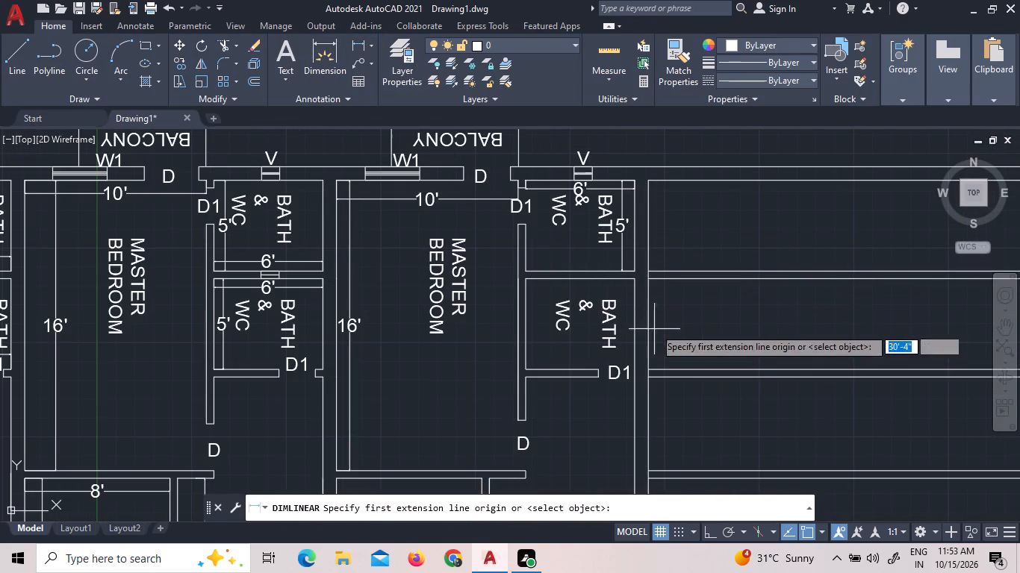
click(528, 282)
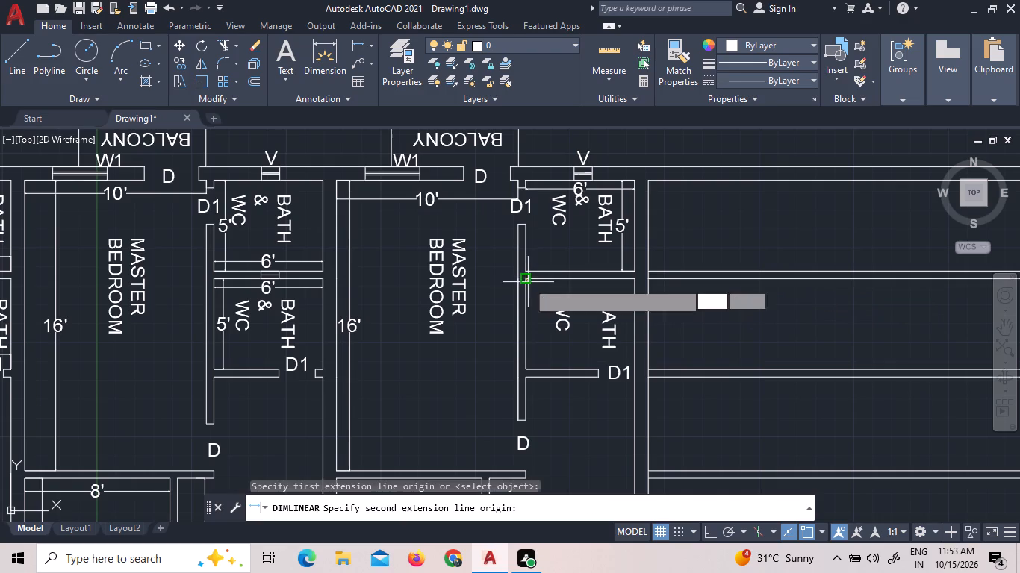
click(526, 367)
click(541, 368)
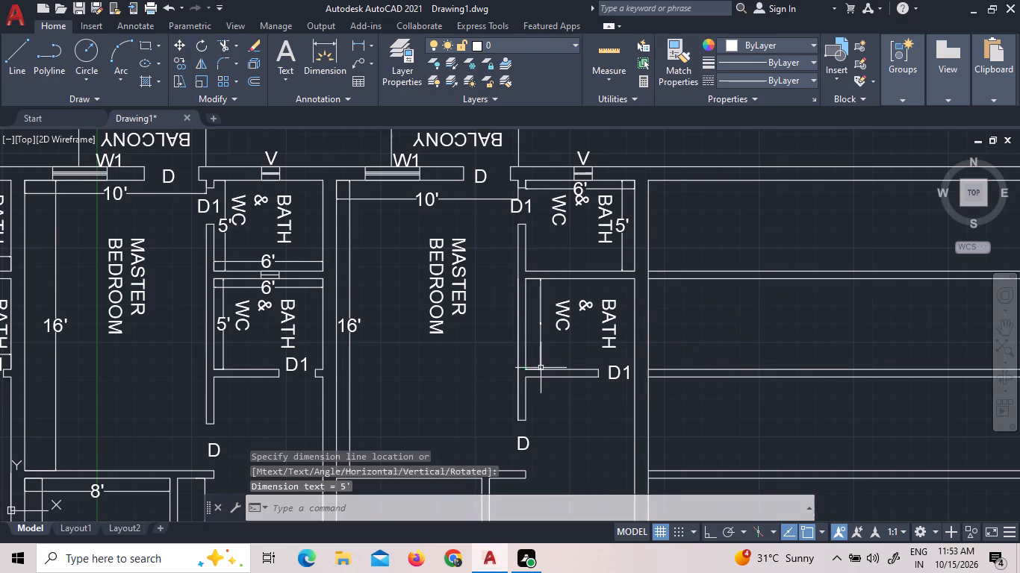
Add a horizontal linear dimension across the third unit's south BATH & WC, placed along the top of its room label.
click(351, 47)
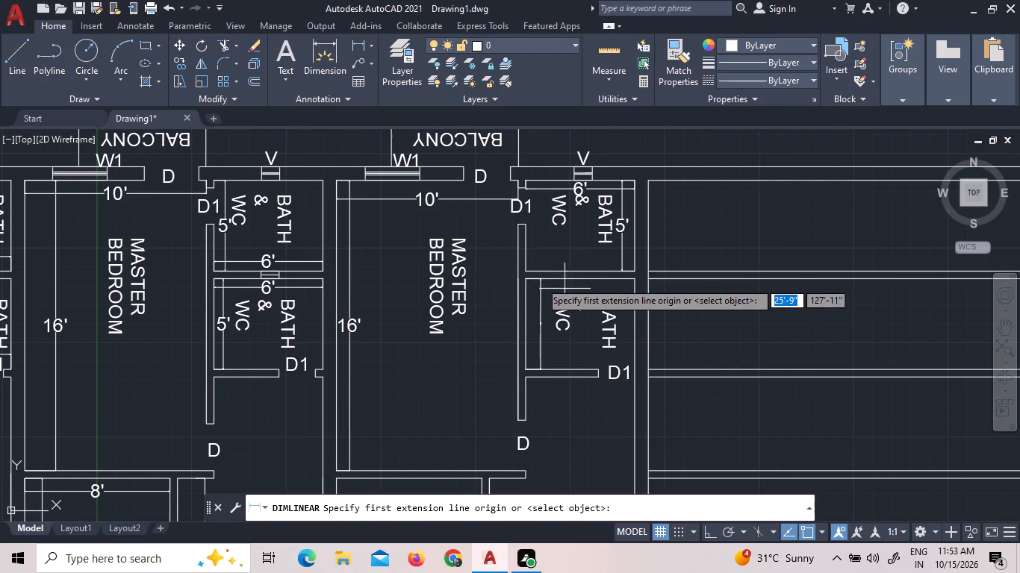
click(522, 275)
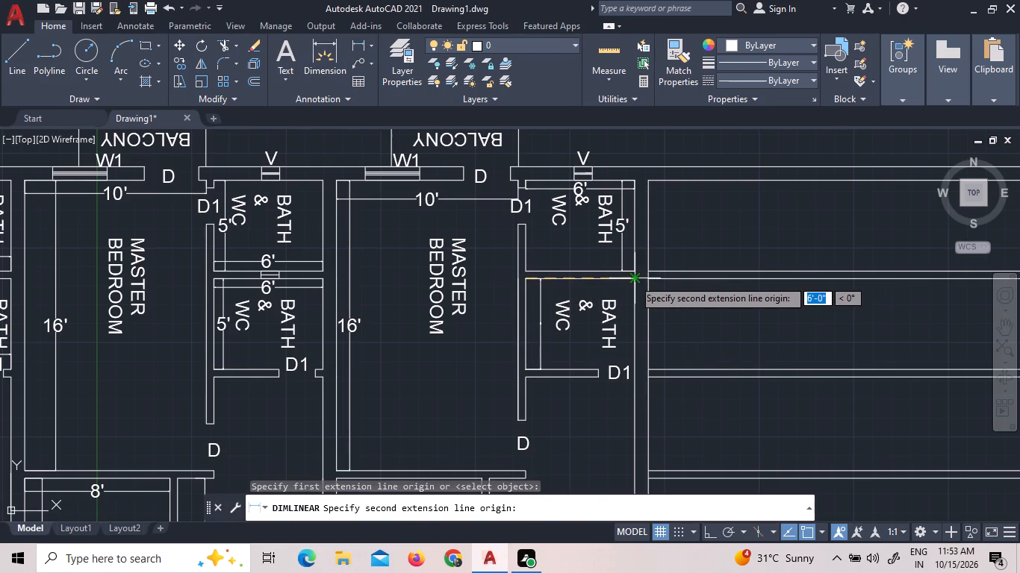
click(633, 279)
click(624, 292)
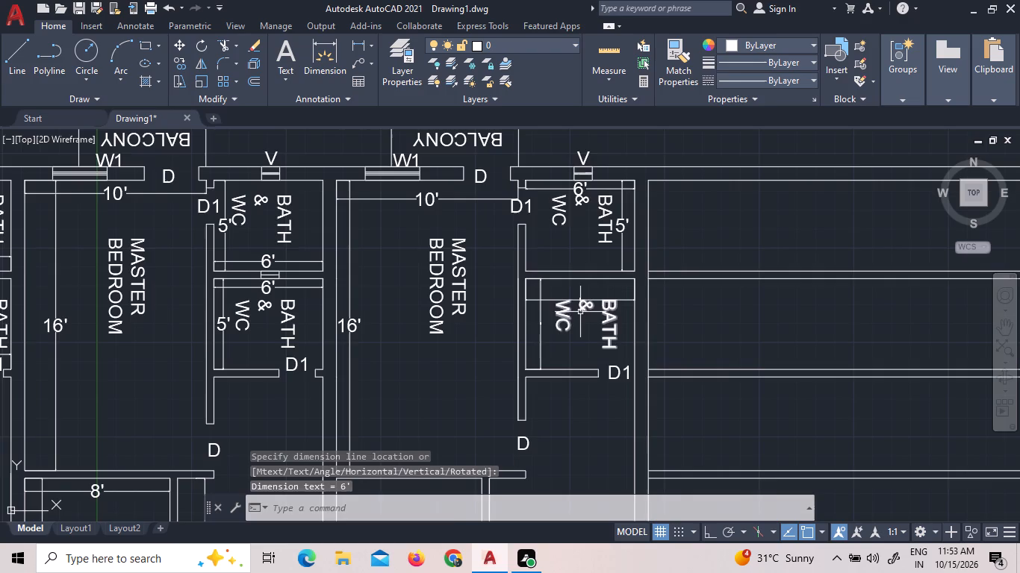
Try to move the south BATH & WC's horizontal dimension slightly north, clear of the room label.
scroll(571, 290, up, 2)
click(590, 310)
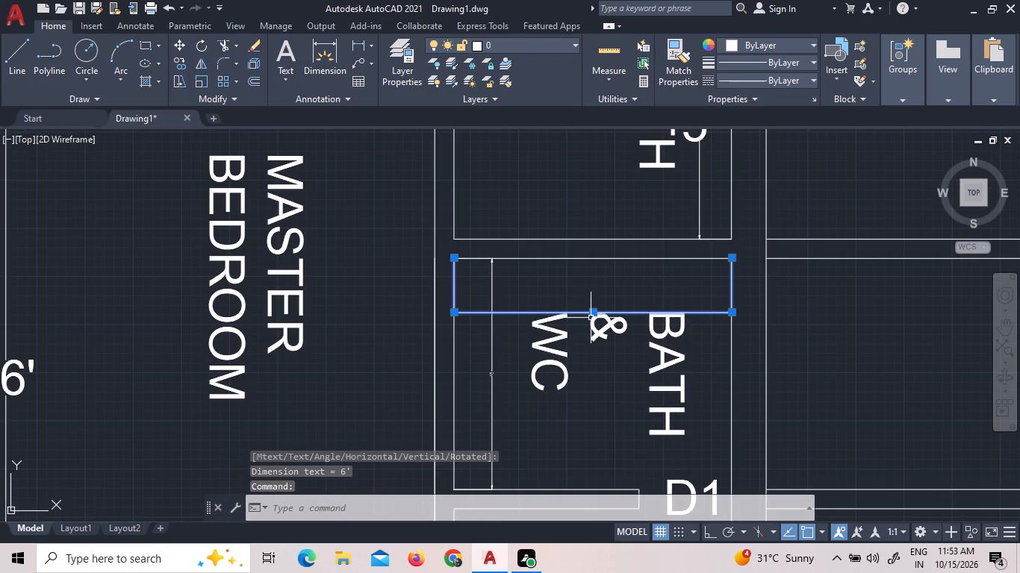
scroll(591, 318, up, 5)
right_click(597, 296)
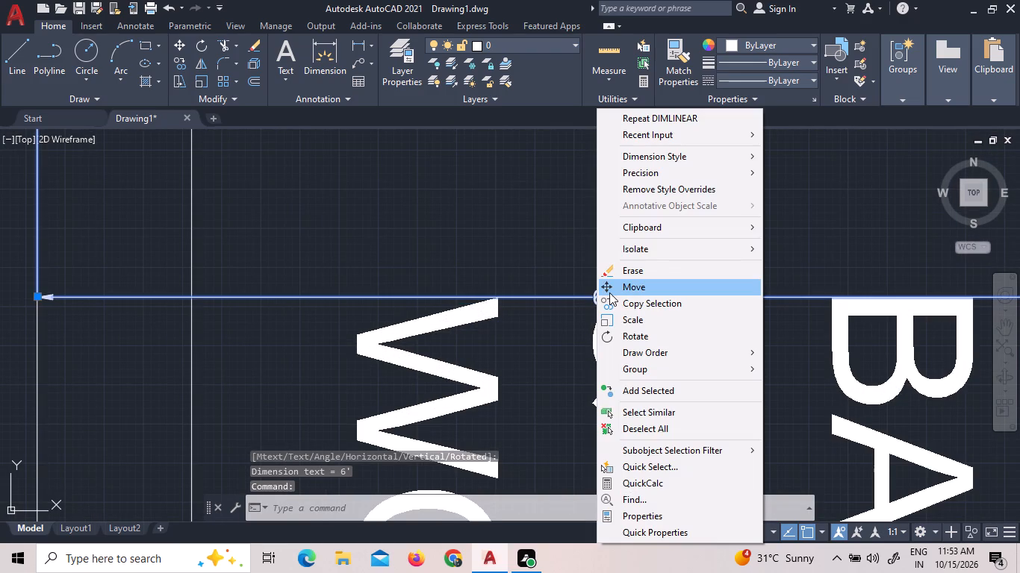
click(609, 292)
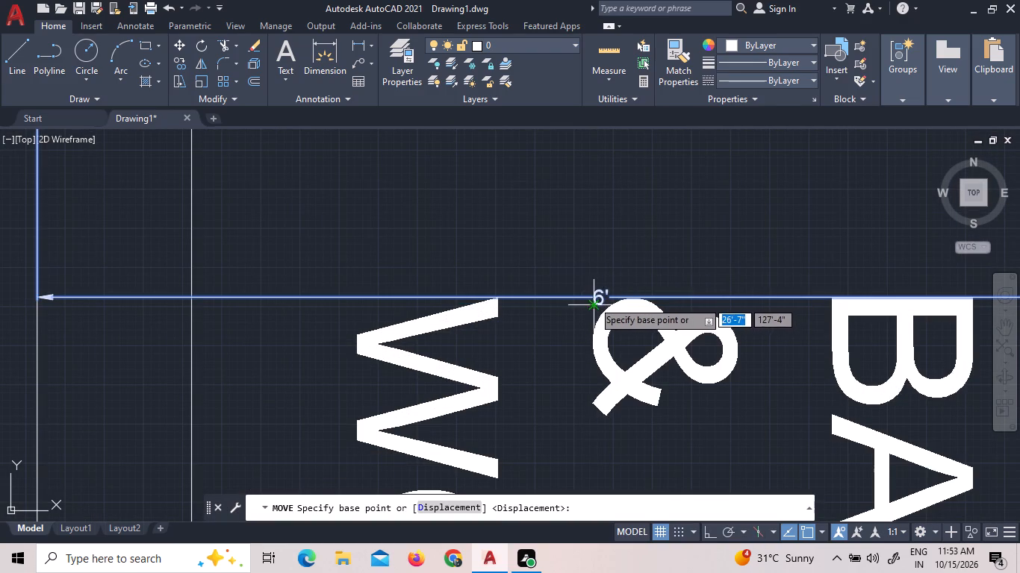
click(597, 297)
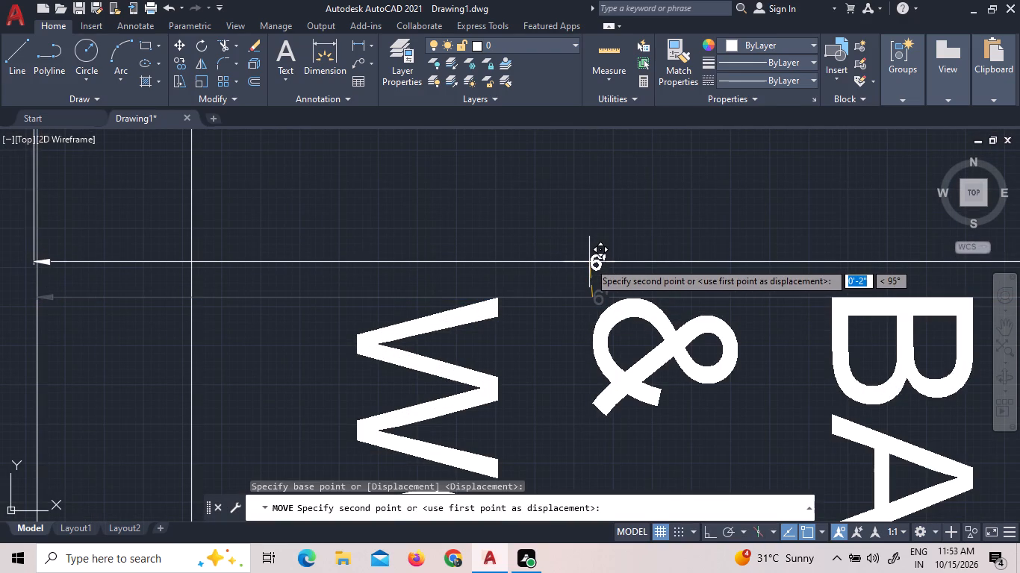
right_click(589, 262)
Add a horizontal linear dimension across the third unit's south BATH & WC, placed just below its north wall.
scroll(595, 283, down, 4)
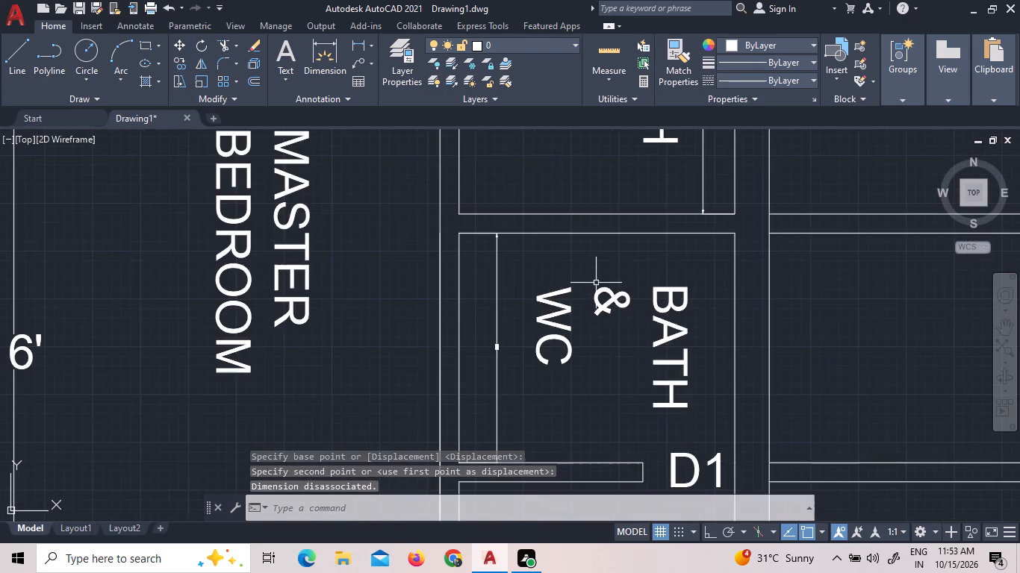
scroll(596, 283, down, 1)
click(354, 43)
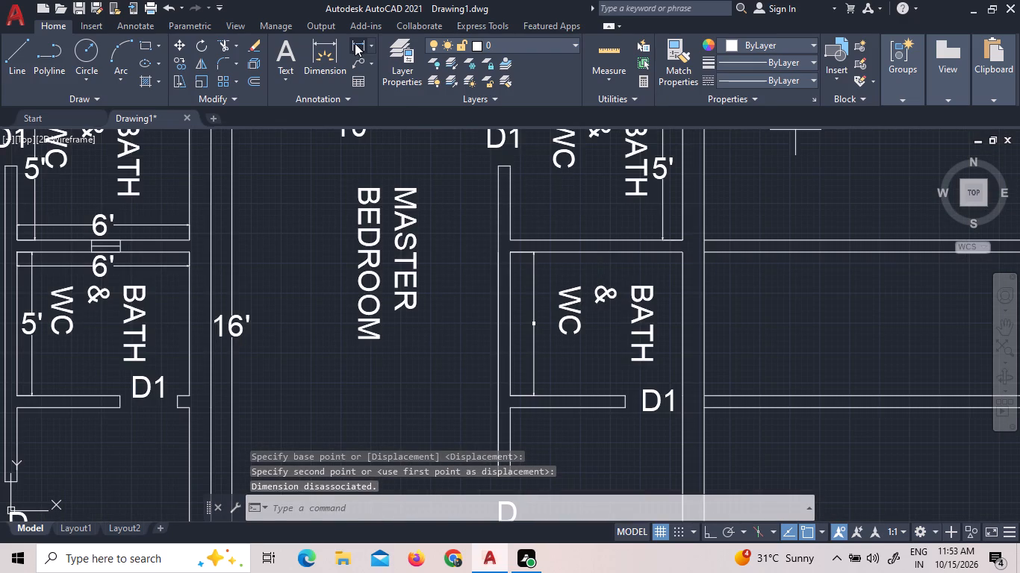
click(507, 255)
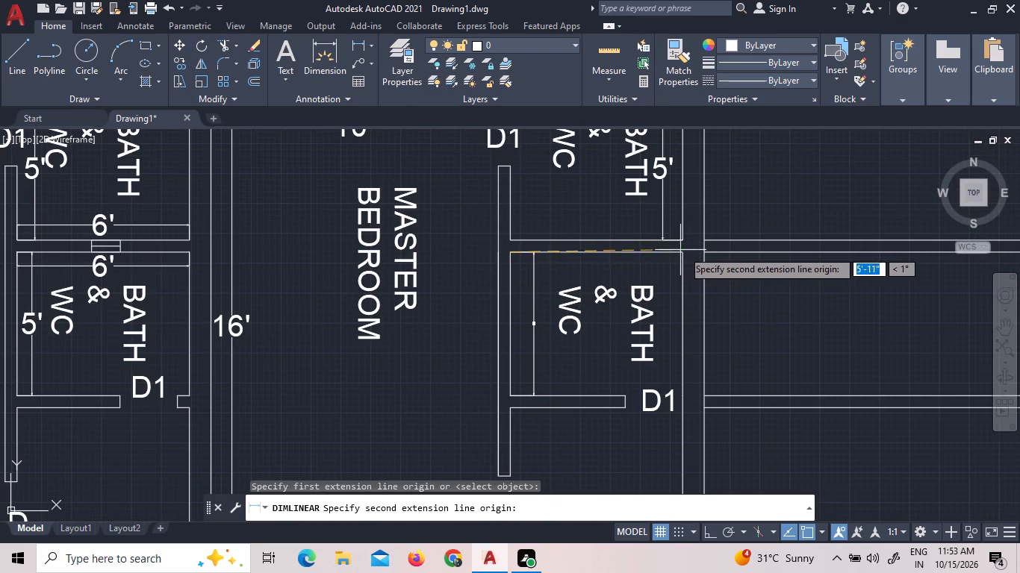
click(683, 250)
click(685, 266)
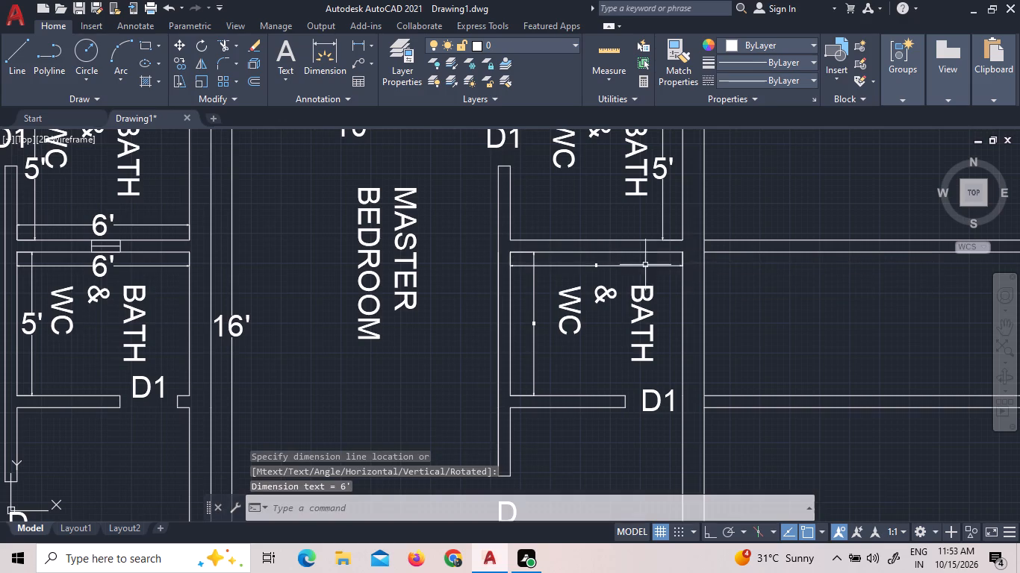
Set the text height of the third unit's south BATH & WC horizontal dimension to 9".
scroll(590, 266, up, 7)
triple_click(609, 266)
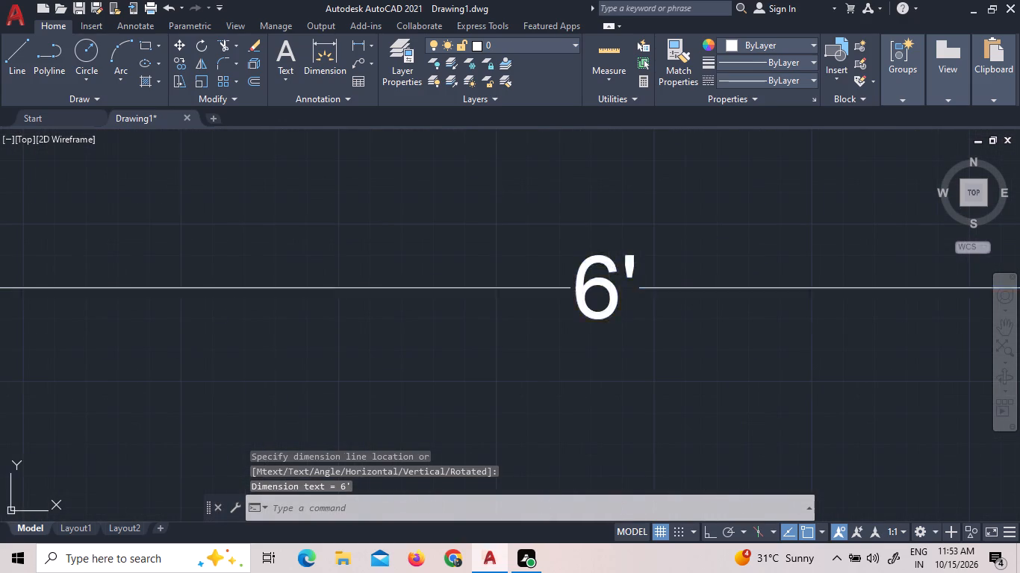
triple_click(609, 266)
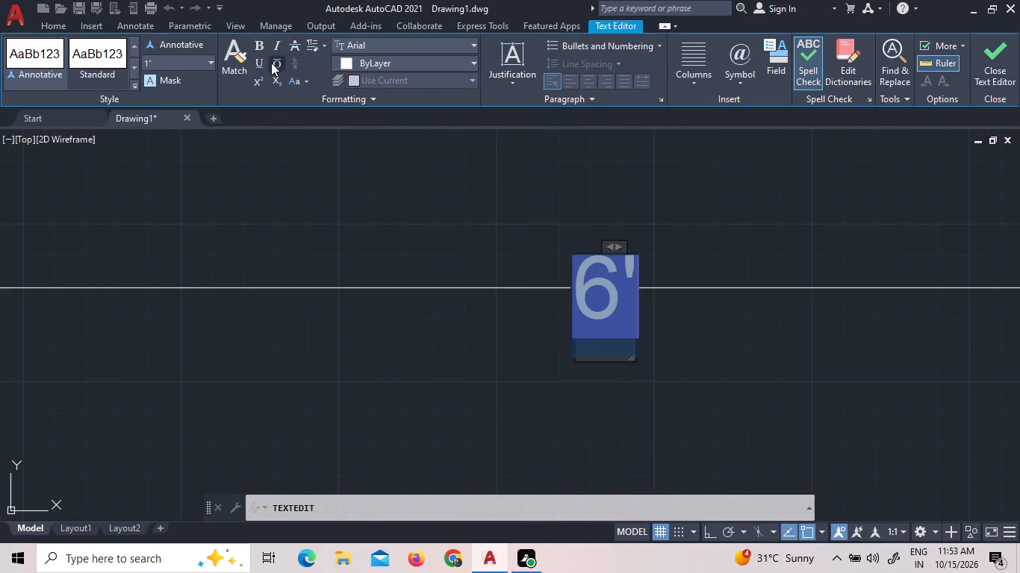
click(211, 69)
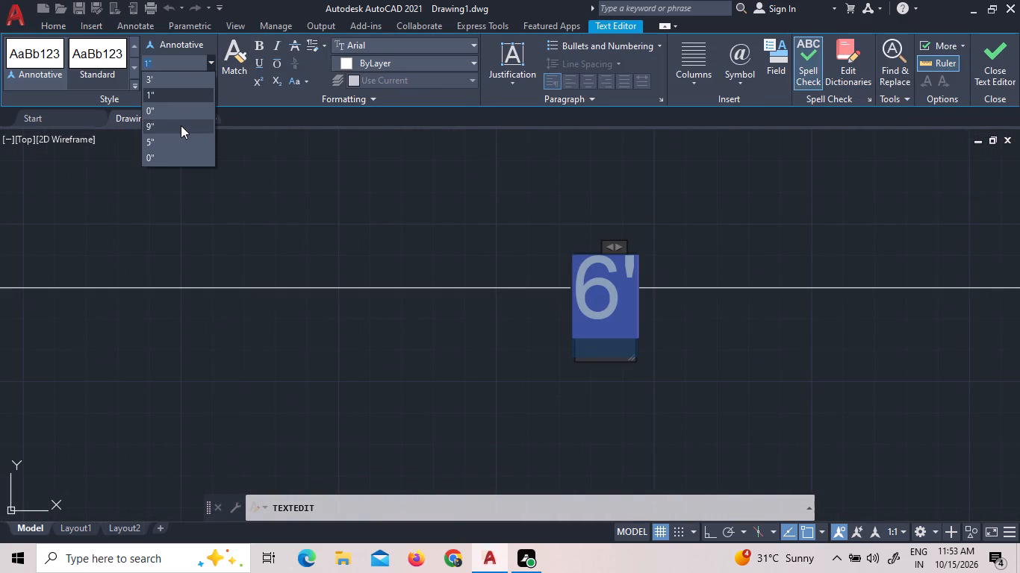
click(181, 125)
click(211, 192)
Set the text height of the third unit's south BATH & WC vertical dimension to 9".
scroll(368, 271, down, 3)
scroll(445, 272, down, 6)
scroll(415, 379, up, 5)
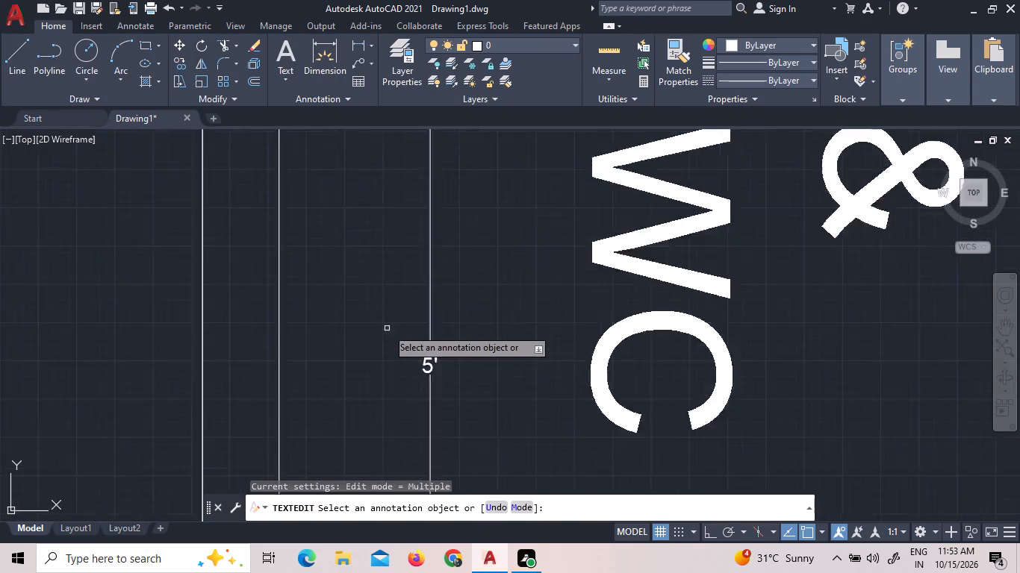
scroll(387, 328, up, 1)
scroll(491, 432, up, 3)
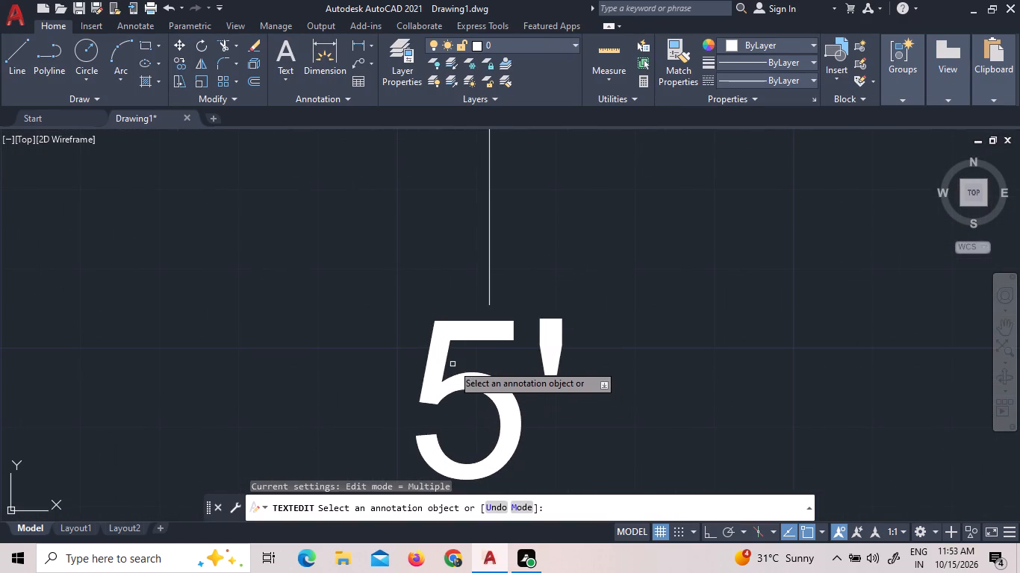
triple_click(443, 356)
double_click(443, 356)
right_click(443, 354)
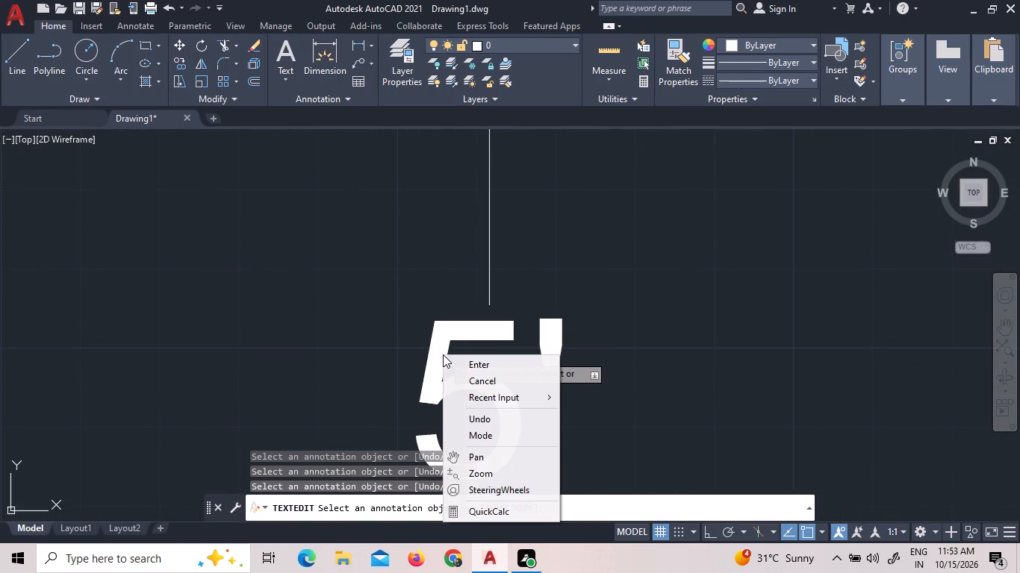
click(444, 357)
click(445, 359)
triple_click(444, 355)
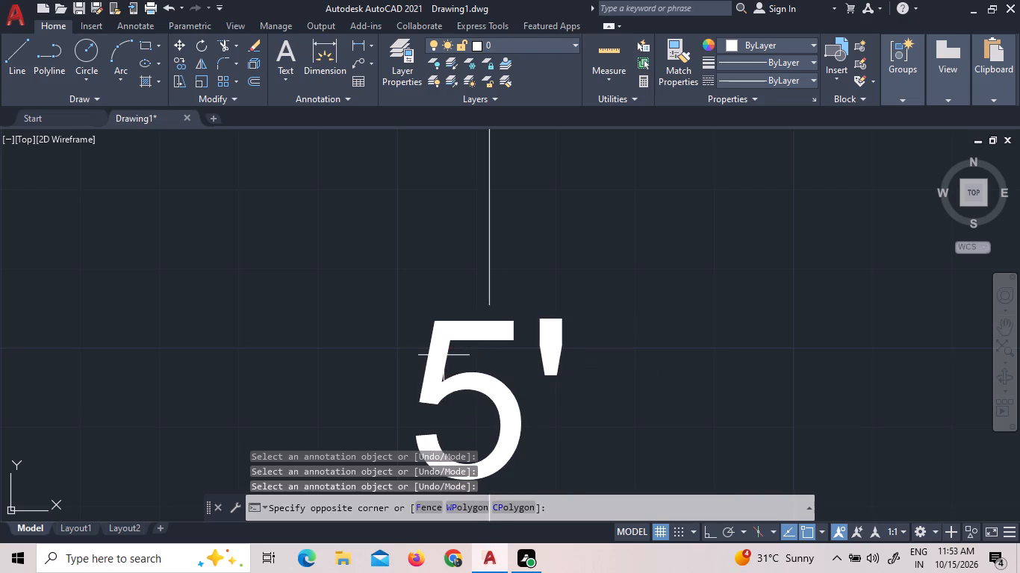
triple_click(444, 355)
scroll(446, 344, down, 6)
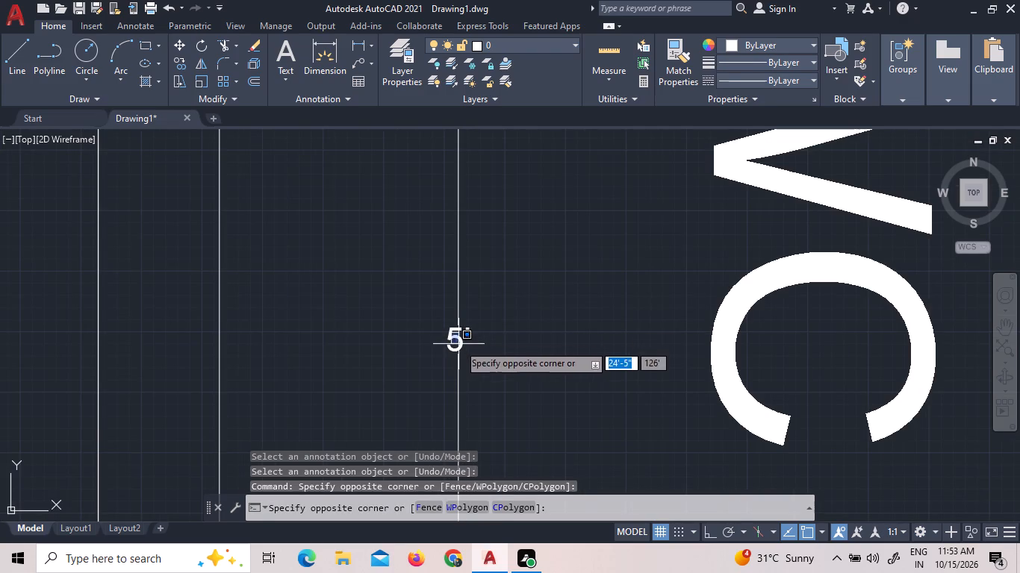
click(458, 344)
triple_click(453, 336)
double_click(453, 336)
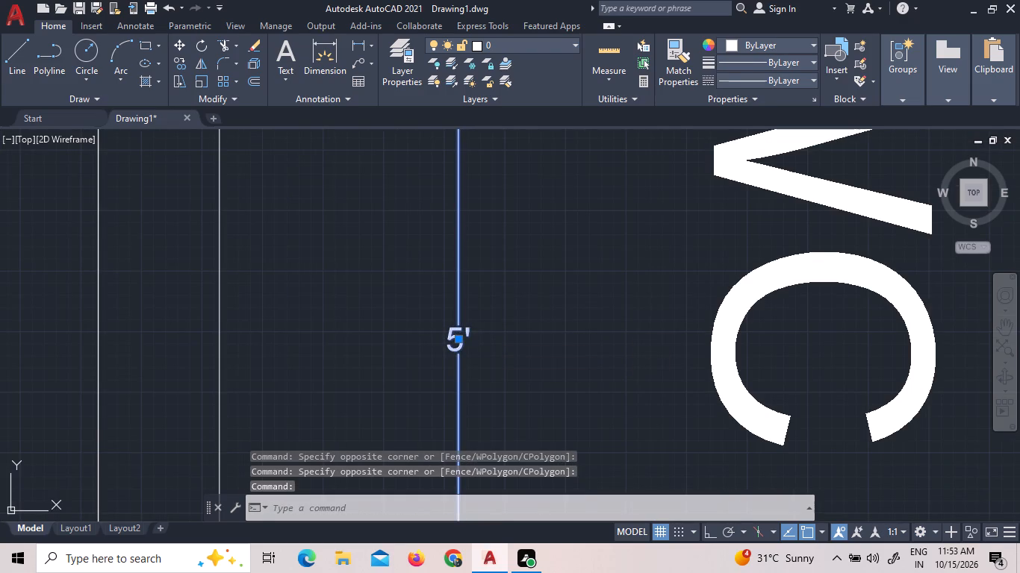
click(215, 59)
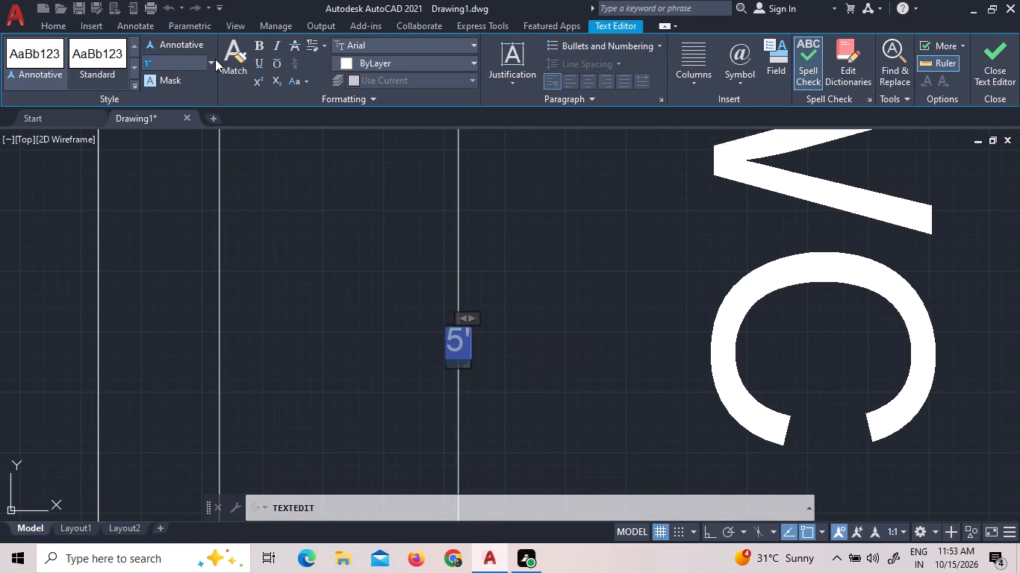
click(178, 125)
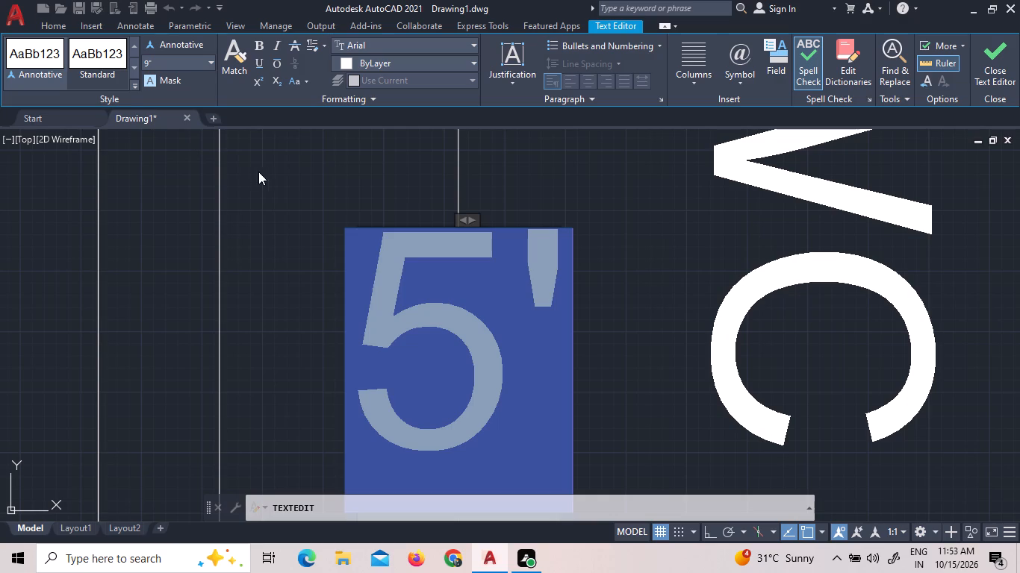
click(275, 176)
Add a vertical linear dimension along the third unit's BEDROOM, placed just inside its west wall.
scroll(384, 249, down, 6)
scroll(455, 266, down, 2)
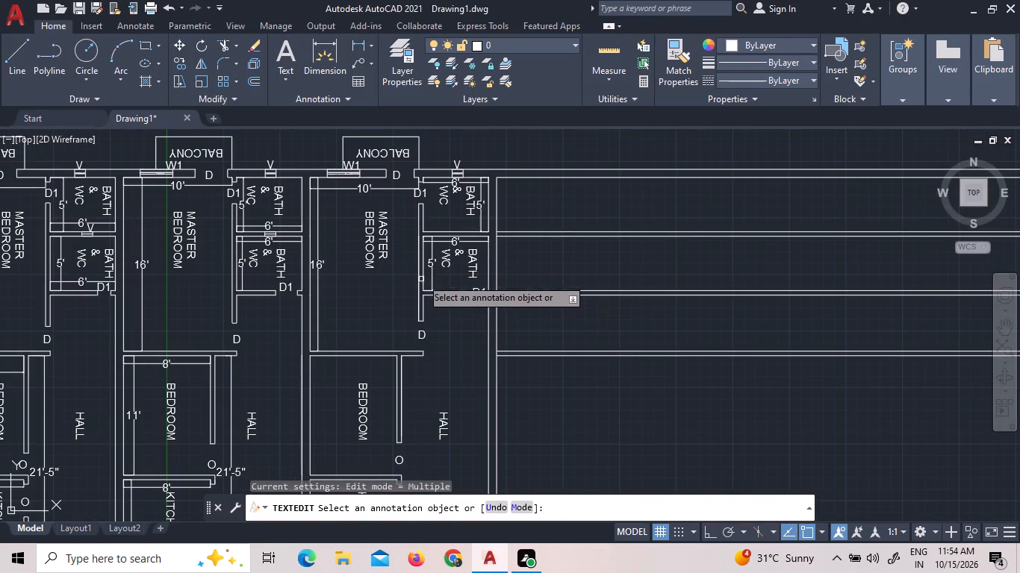
scroll(485, 300, down, 2)
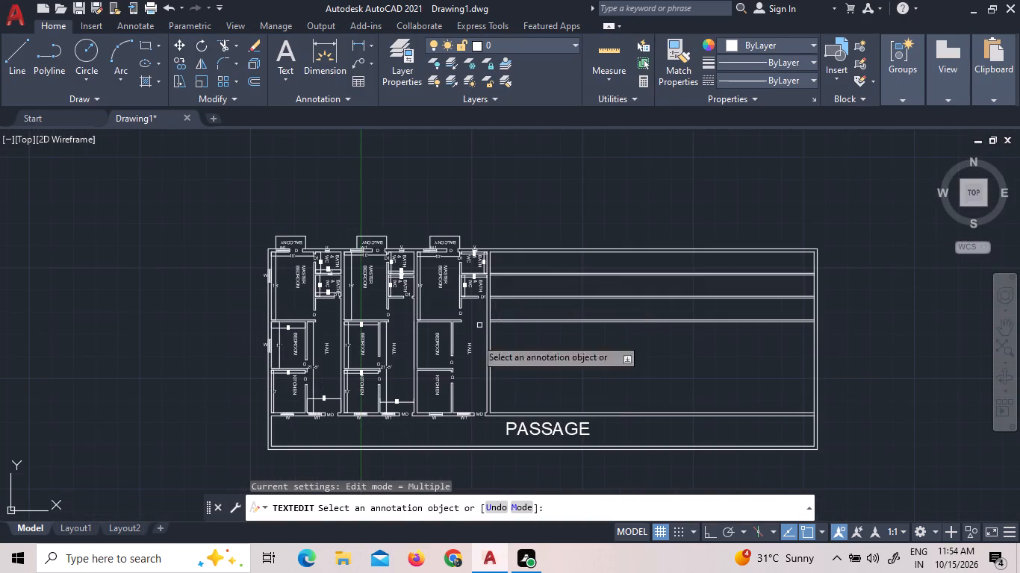
scroll(447, 417, up, 3)
scroll(424, 334, down, 1)
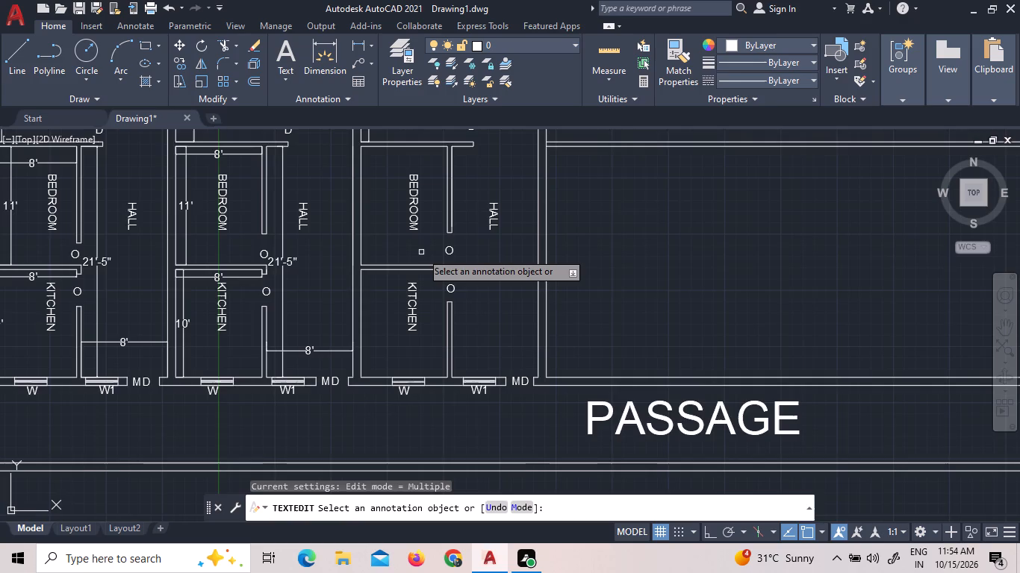
scroll(421, 252, up, 1)
middle_drag(492, 212, 506, 263)
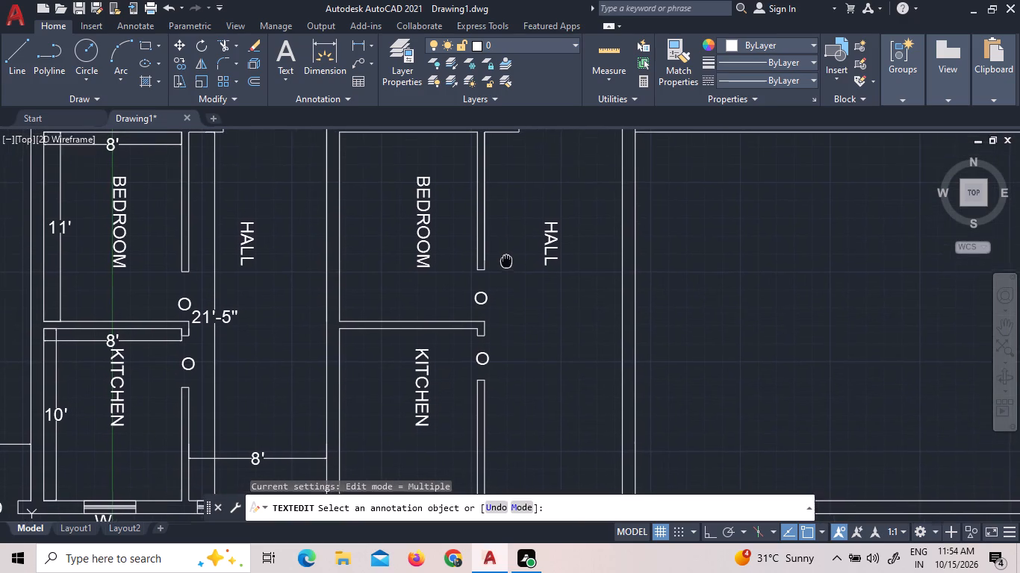
middle_drag(506, 263, 500, 272)
click(358, 40)
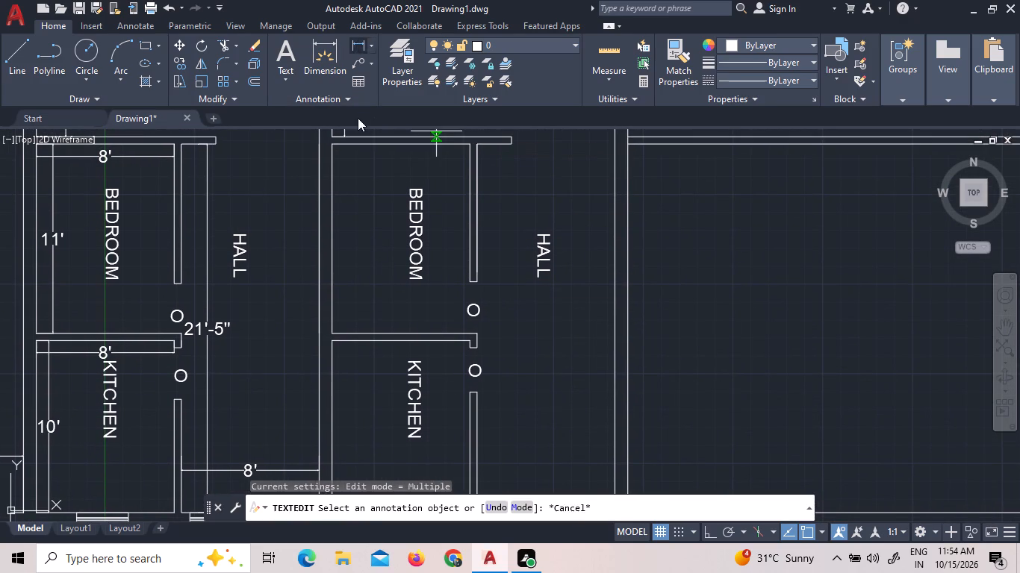
click(335, 142)
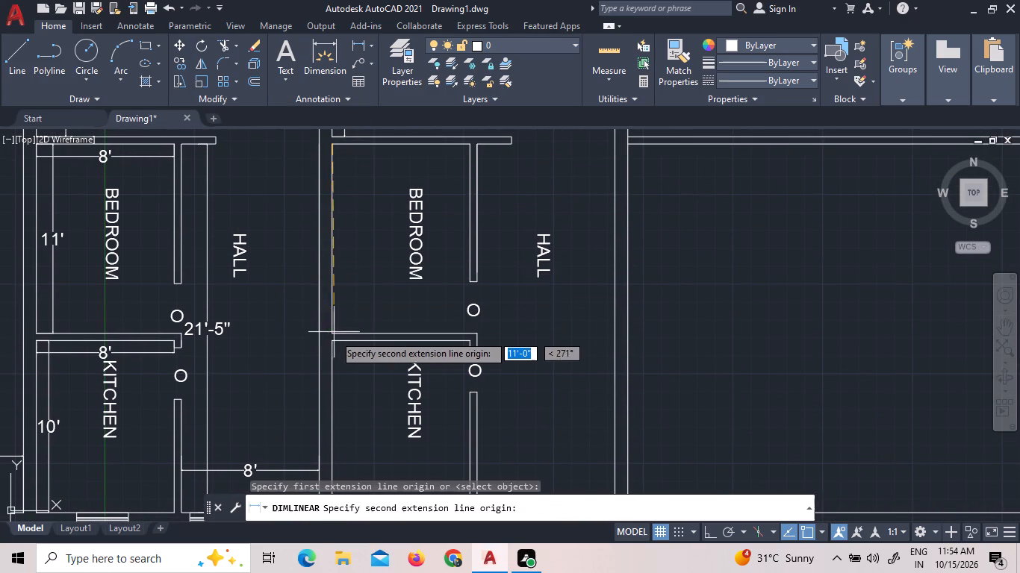
click(332, 333)
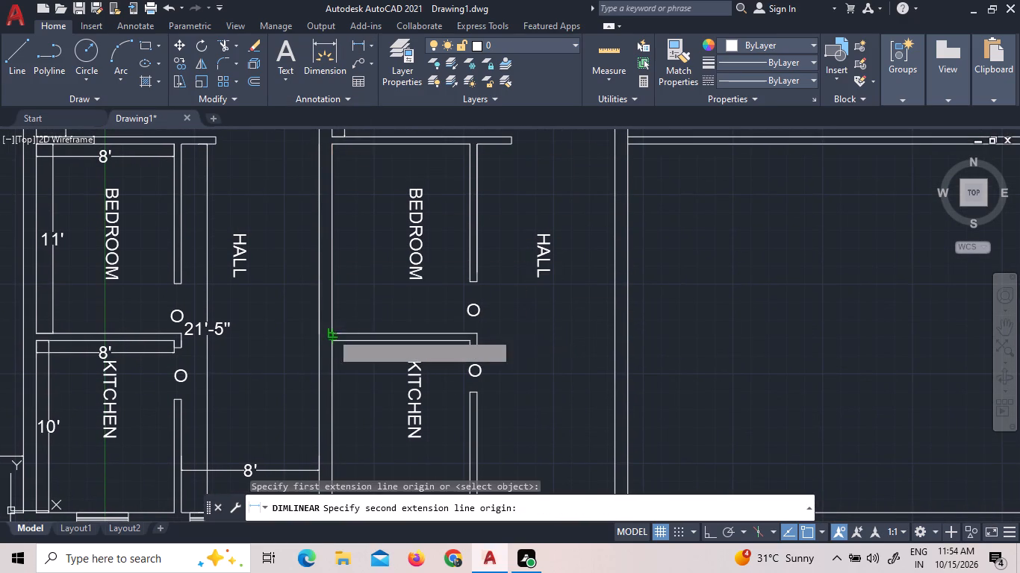
click(350, 335)
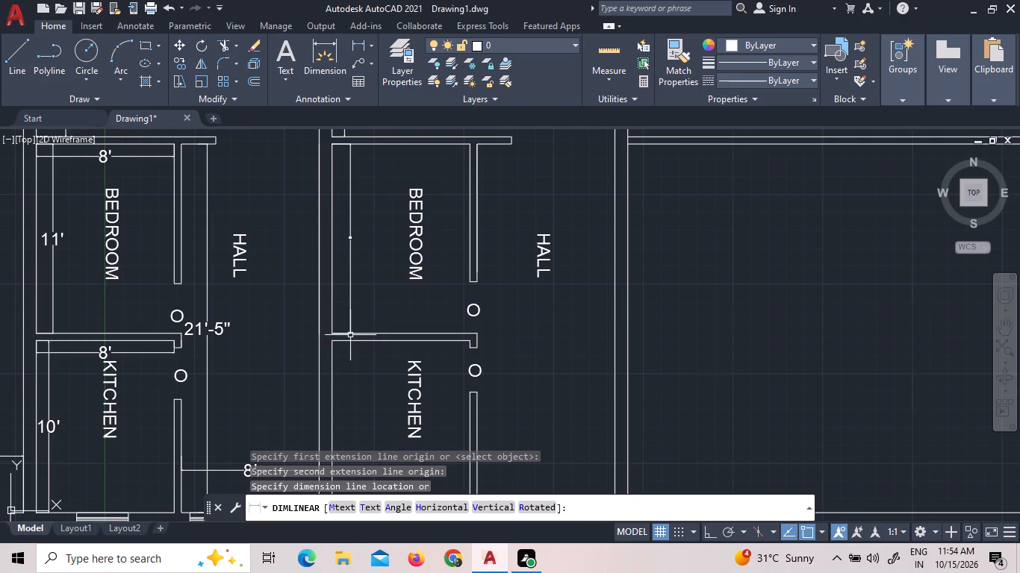
Add a horizontal linear dimension across the third unit's BEDROOM, placed just below its north wall.
click(363, 51)
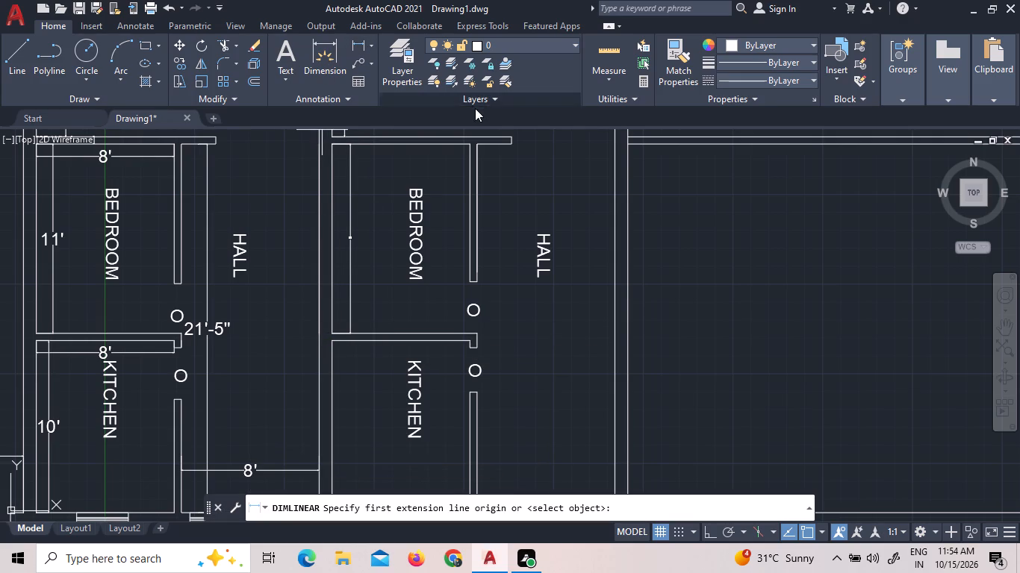
click(468, 143)
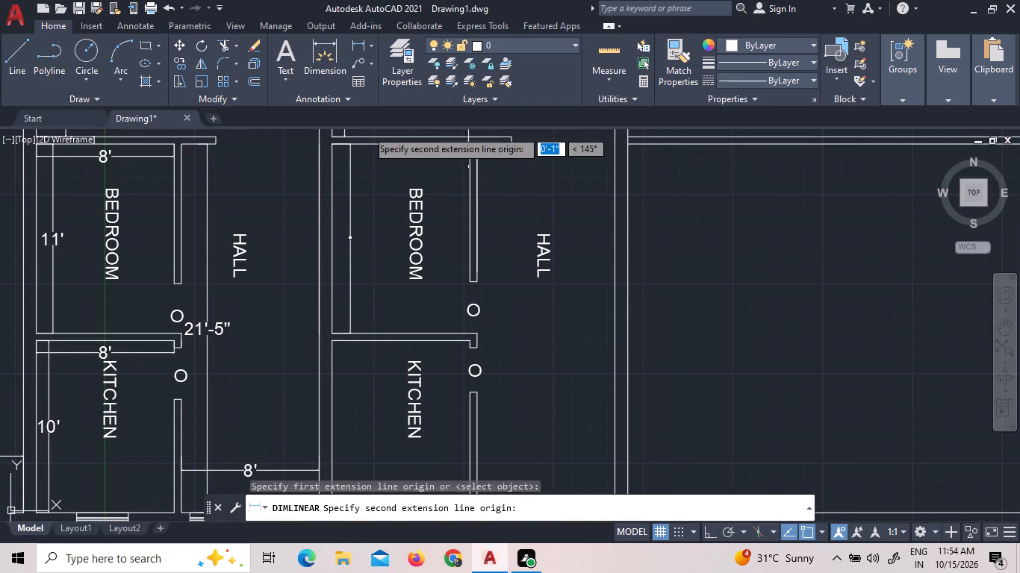
click(332, 145)
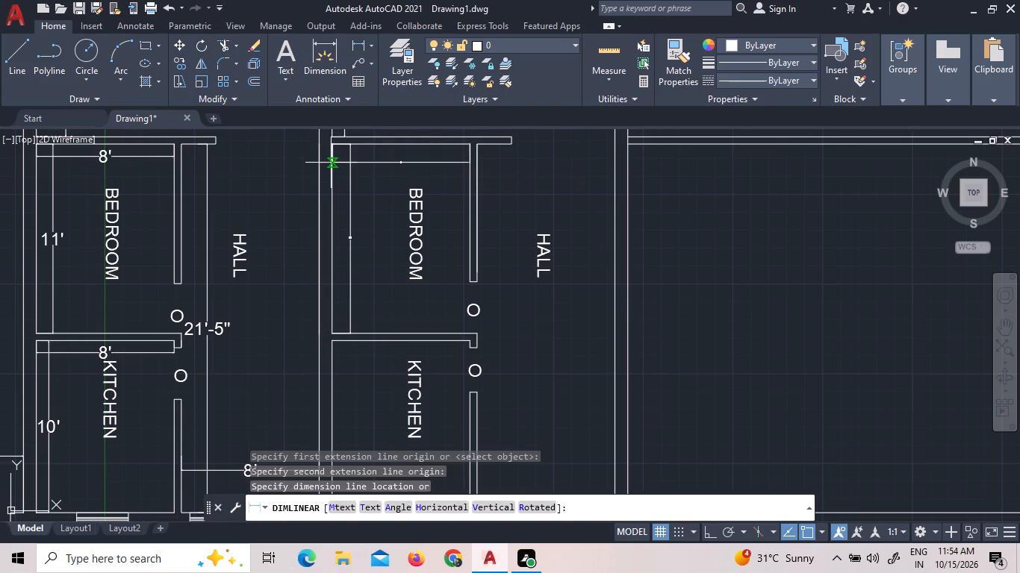
click(331, 163)
Set the text height of the third unit's BEDROOM horizontal dimension to 9".
scroll(403, 169, up, 7)
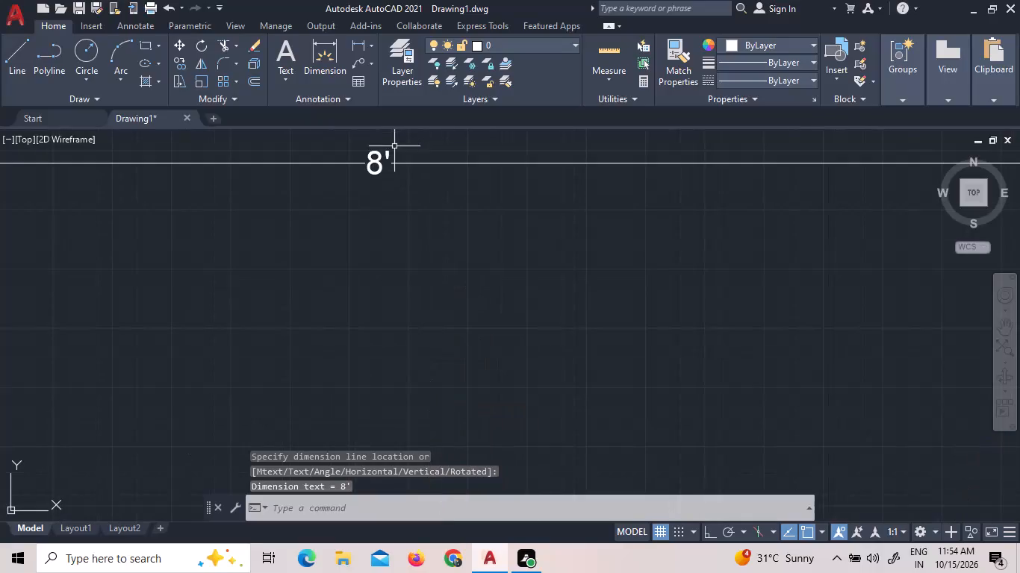
scroll(374, 160, up, 3)
triple_click(365, 172)
click(365, 172)
click(363, 168)
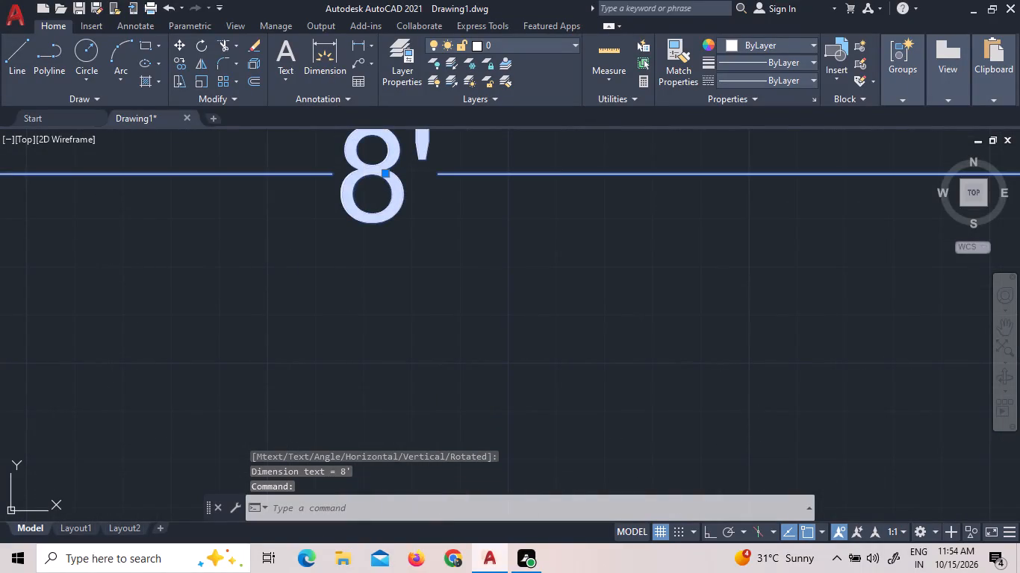
click(214, 61)
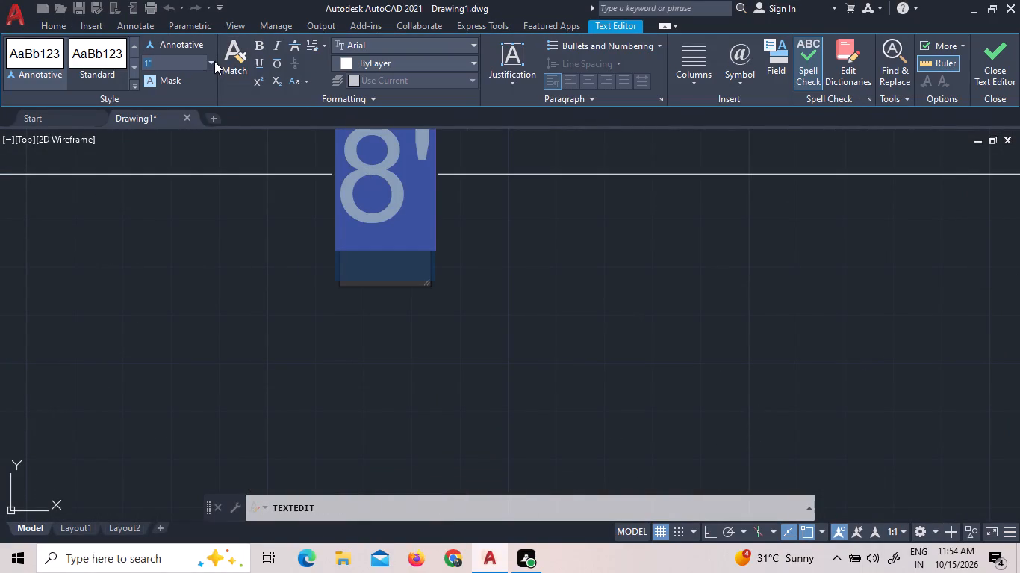
click(194, 126)
click(921, 312)
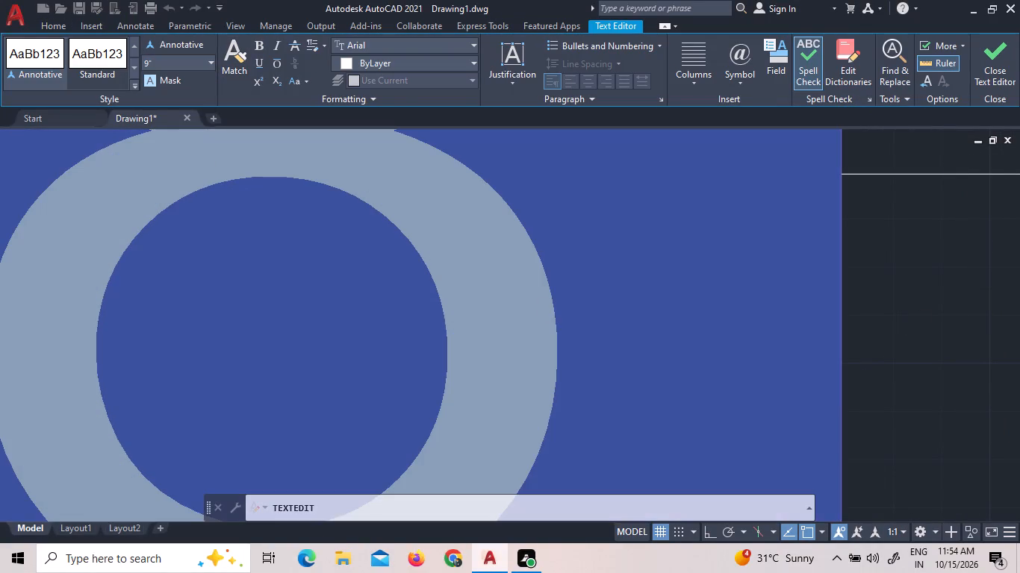
Set the text height of the third unit's BEDROOM vertical dimension to 9".
scroll(921, 310, down, 3)
scroll(858, 274, down, 4)
scroll(783, 255, down, 4)
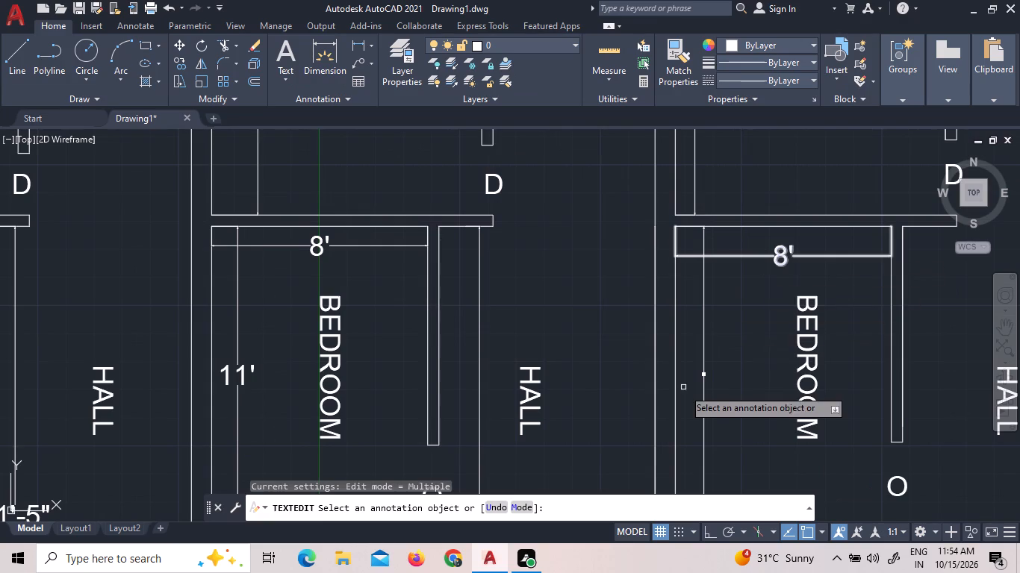
scroll(705, 387, up, 4)
scroll(695, 328, up, 2)
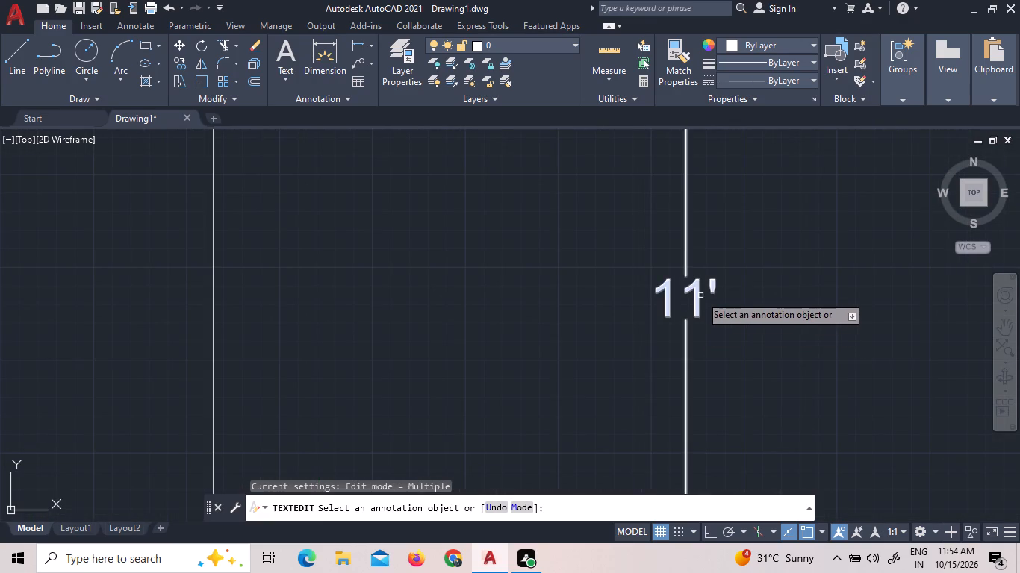
scroll(700, 295, up, 4)
triple_click(690, 267)
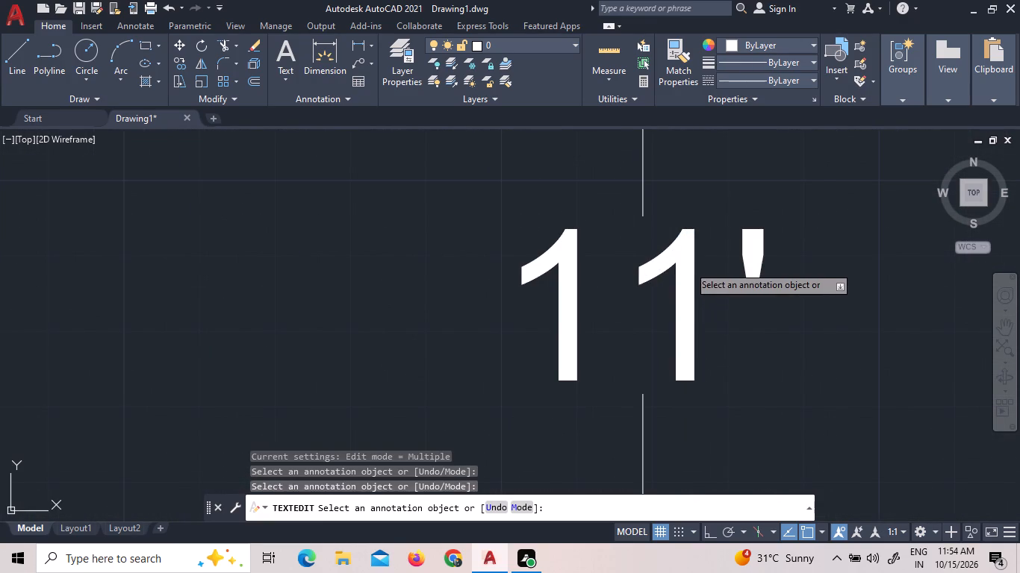
scroll(683, 263, down, 3)
triple_click(677, 266)
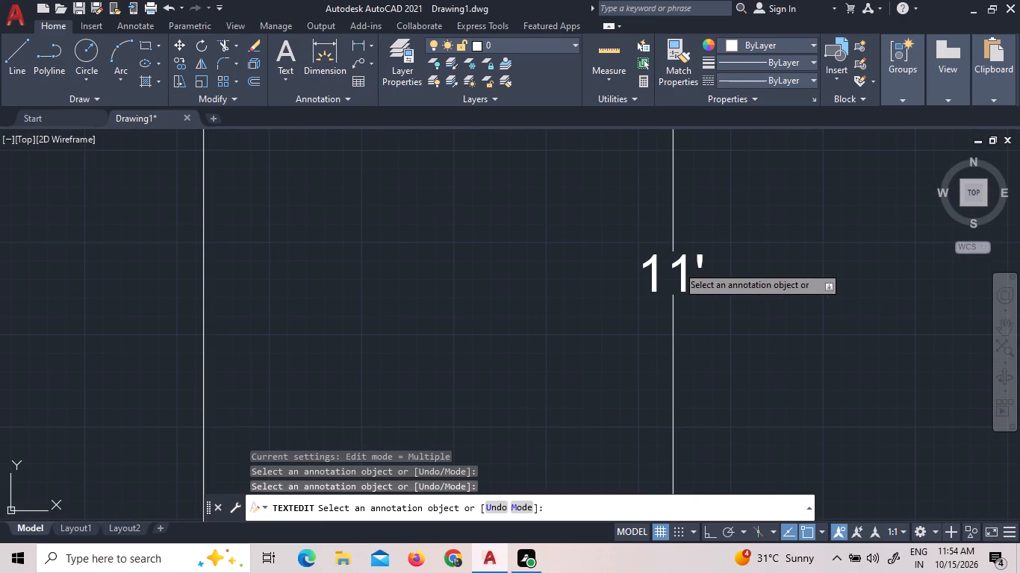
click(677, 266)
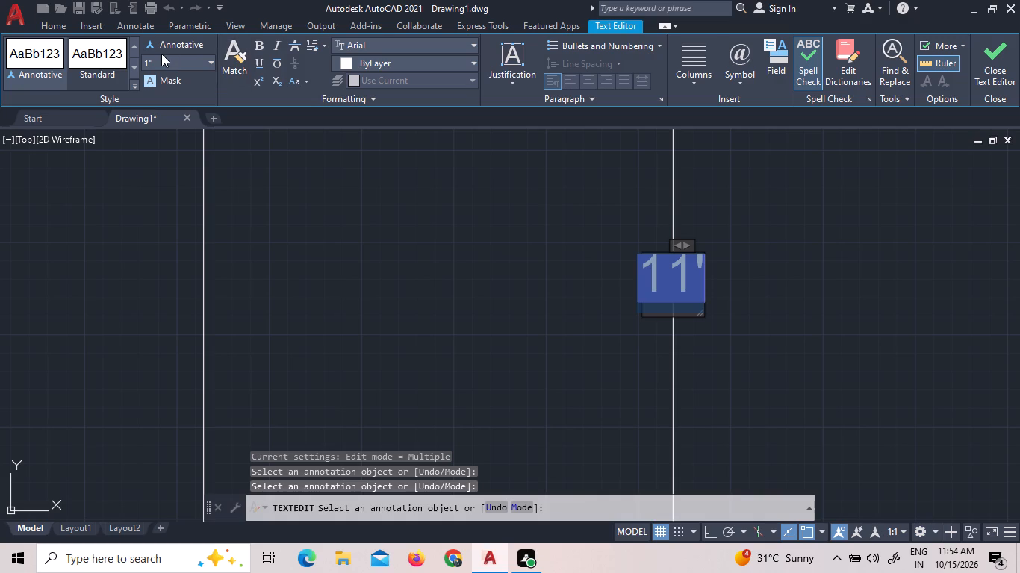
click(213, 65)
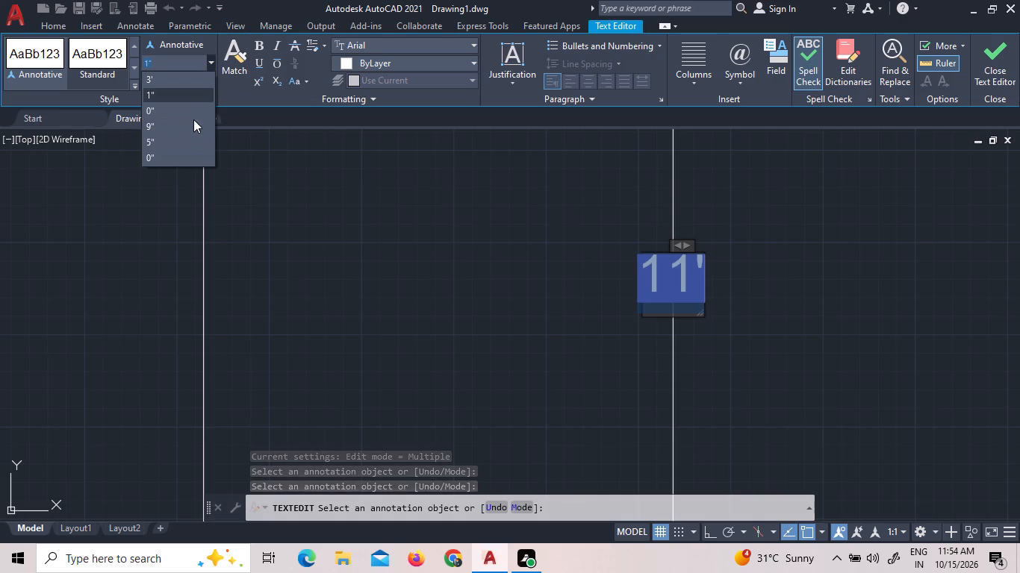
click(190, 129)
click(307, 242)
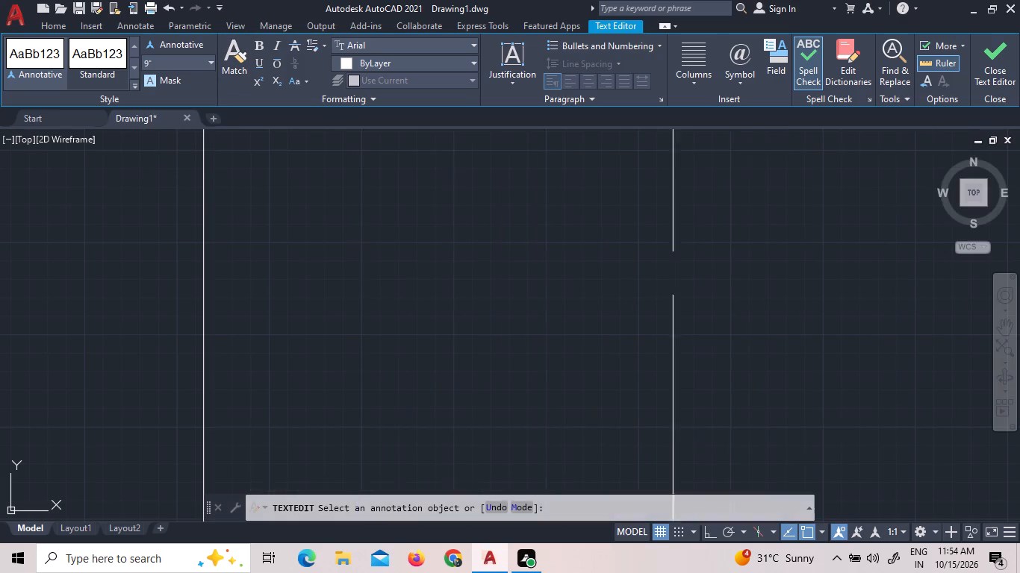
Add a horizontal linear dimension across the third unit's KITCHEN, placed just below its north wall.
scroll(332, 253, down, 12)
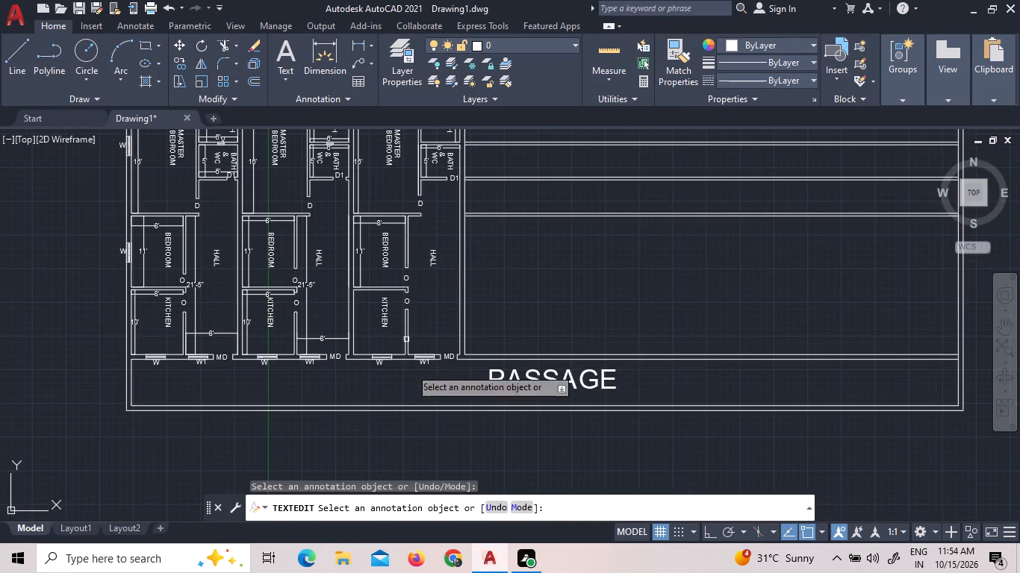
scroll(389, 357, up, 2)
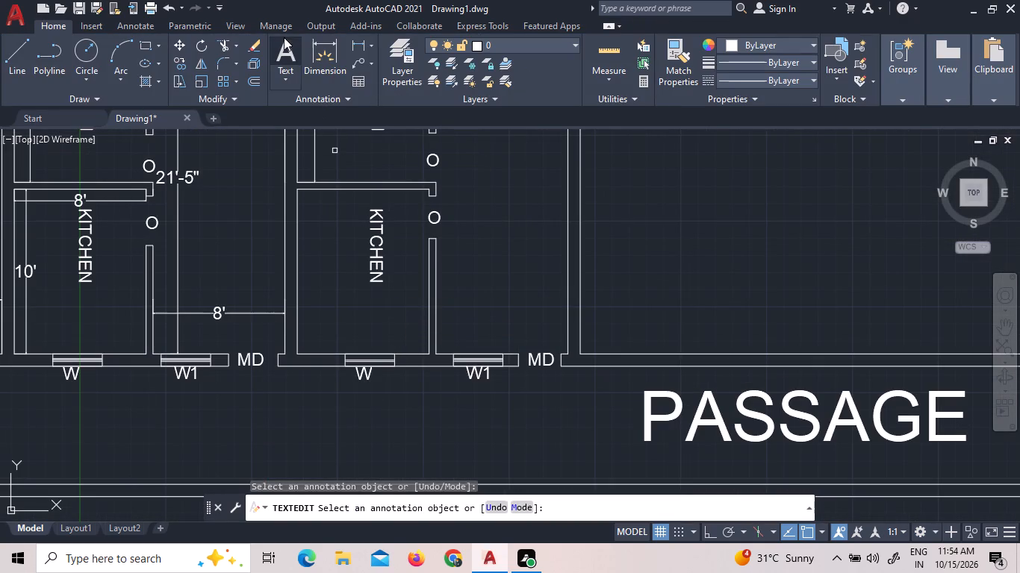
click(355, 40)
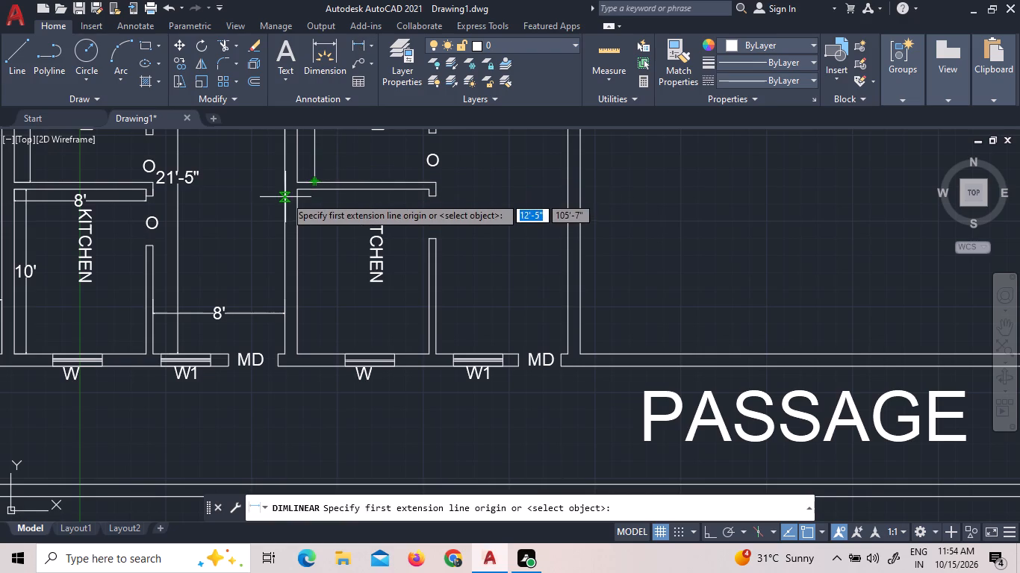
click(299, 190)
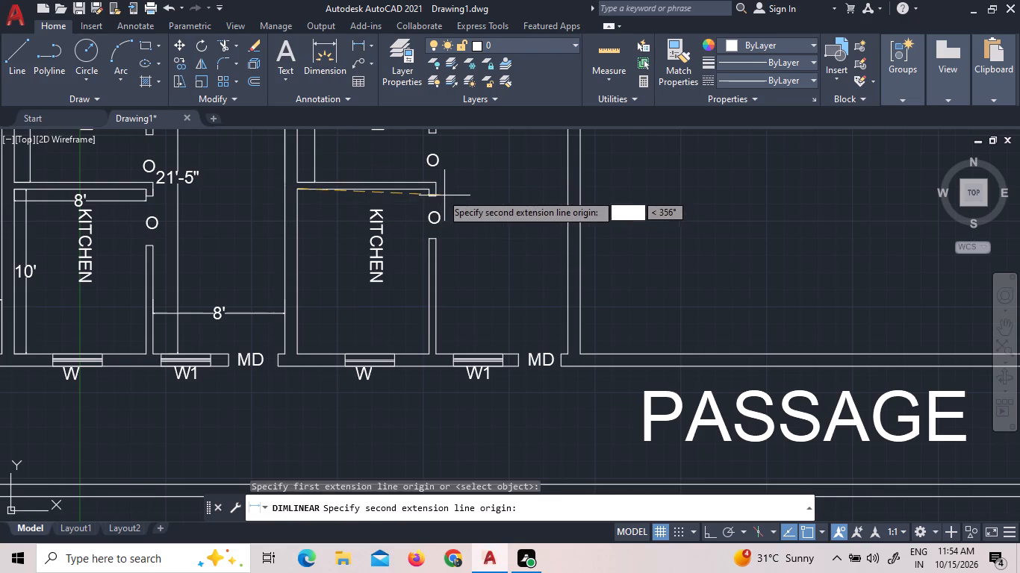
click(426, 184)
click(417, 201)
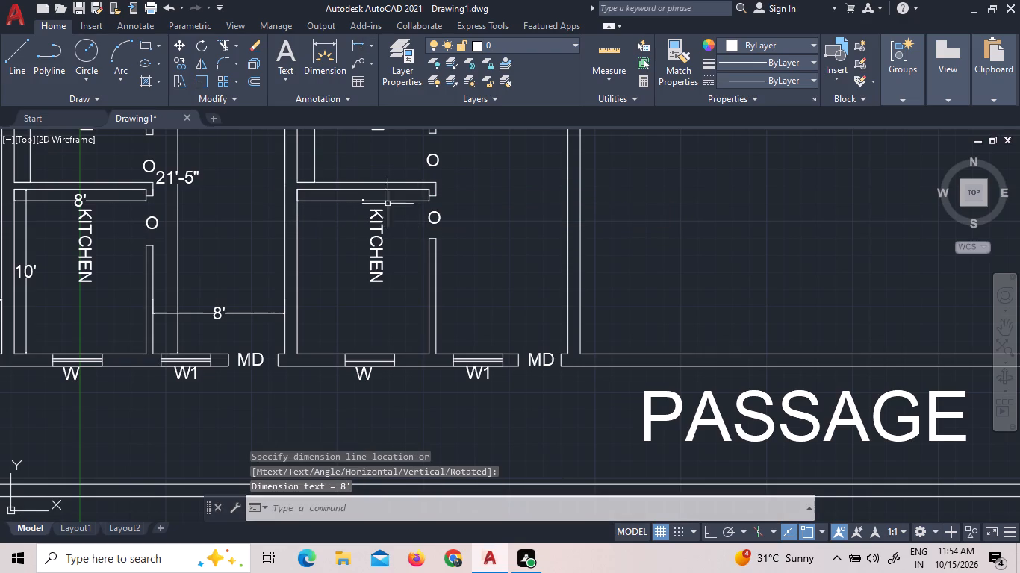
Add a vertical linear dimension along the third unit's KITCHEN, placed just inside its west wall.
click(363, 46)
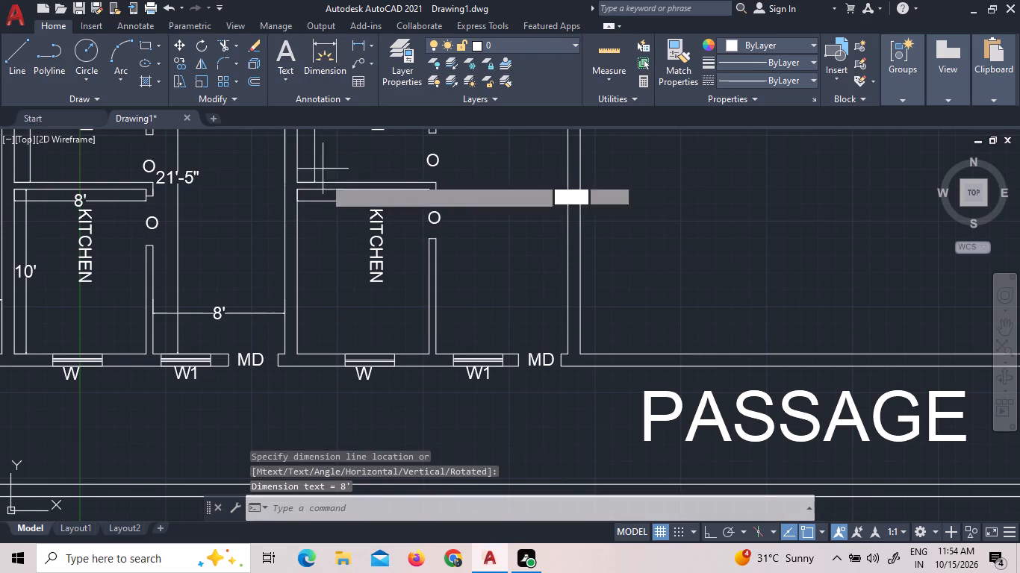
click(301, 190)
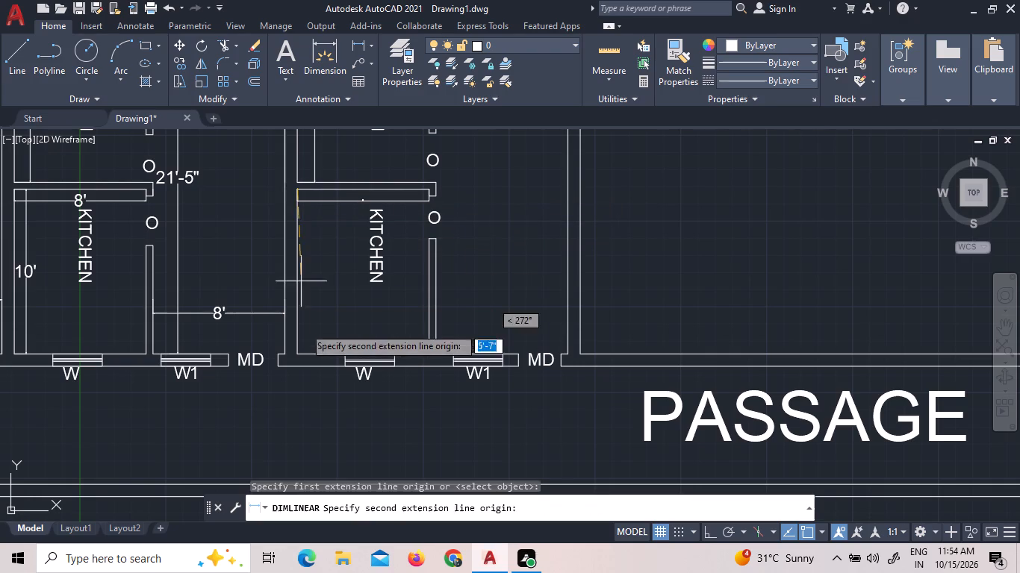
click(298, 355)
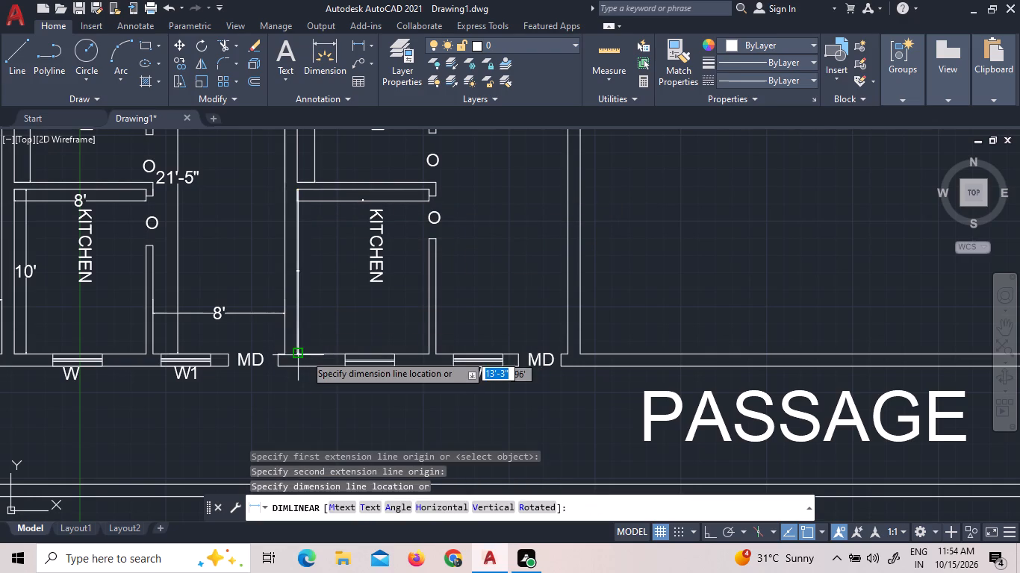
click(313, 354)
Set the text height of the third unit's KITCHEN horizontal dimension to 9".
scroll(342, 207, up, 3)
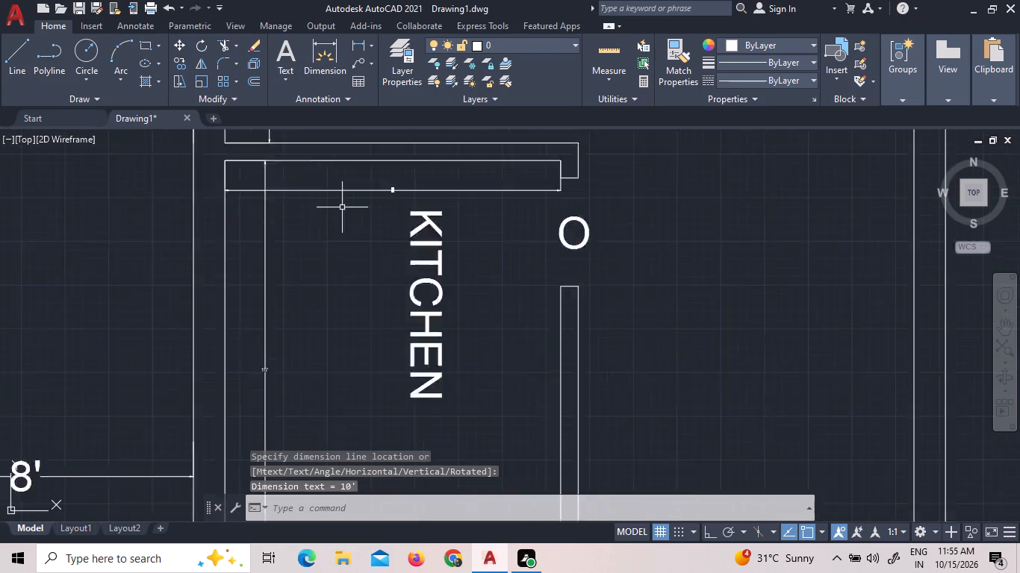
scroll(398, 179, up, 3)
scroll(490, 177, up, 4)
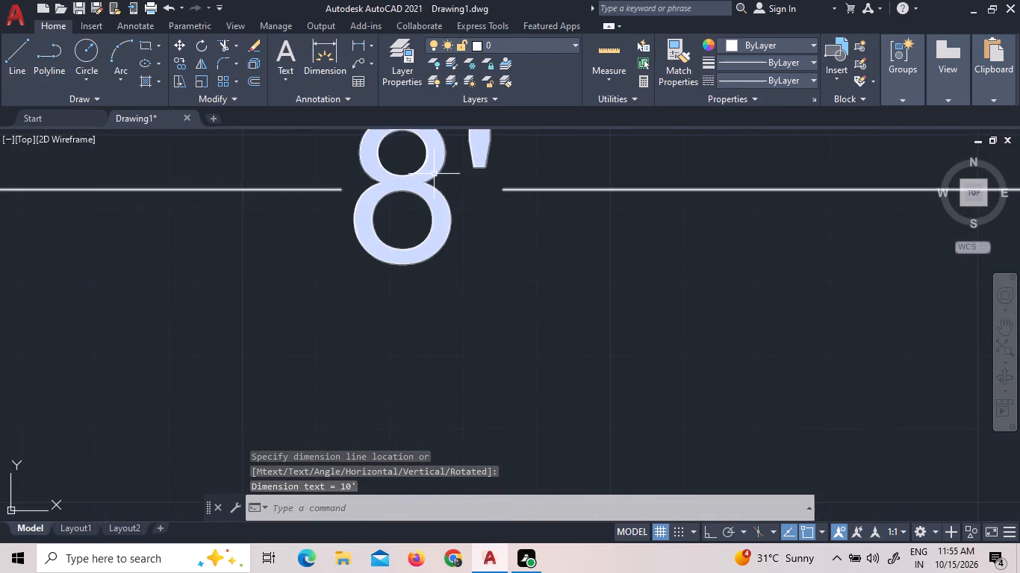
triple_click(434, 174)
double_click(434, 174)
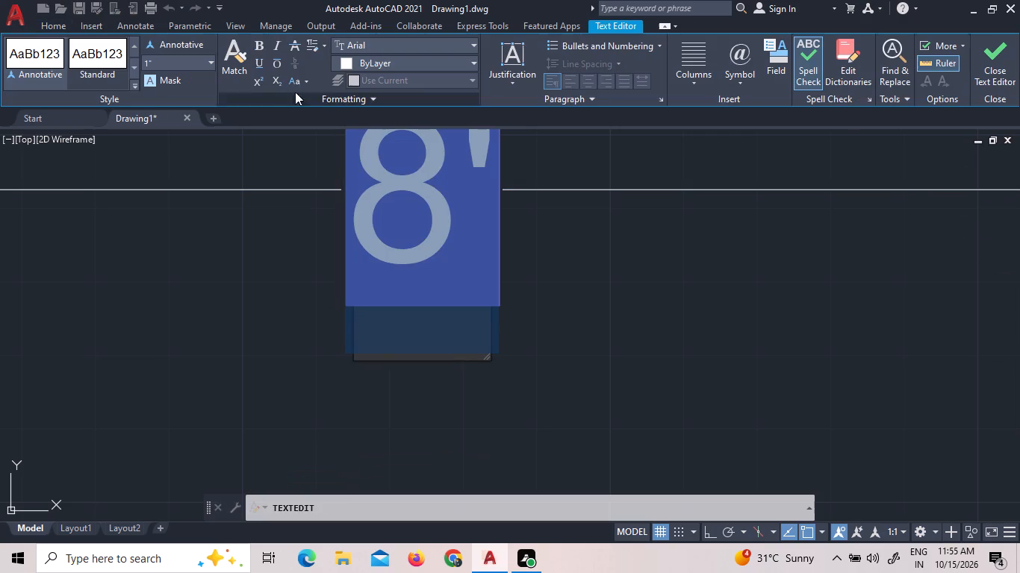
click(209, 63)
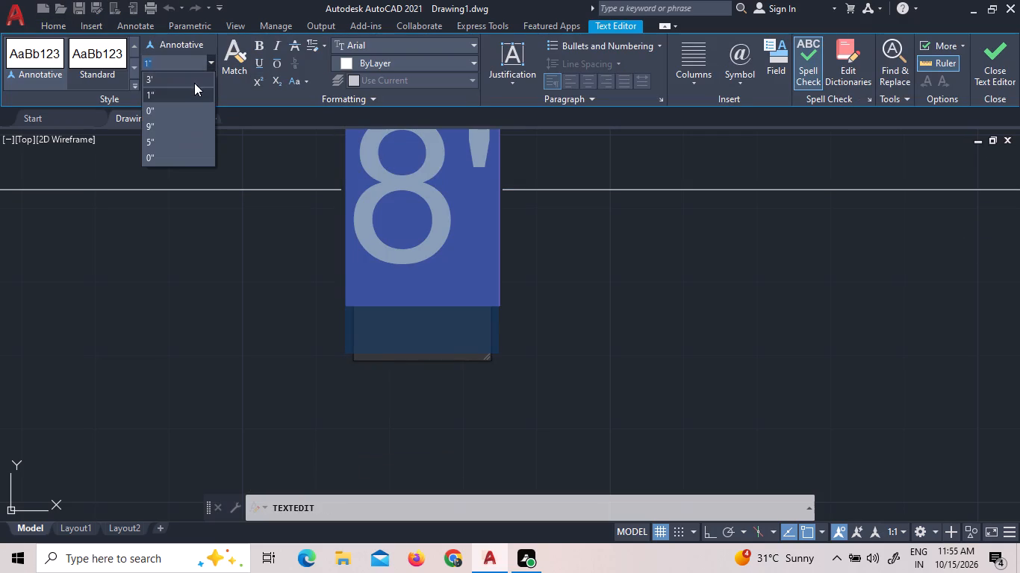
click(169, 125)
scroll(345, 219, down, 7)
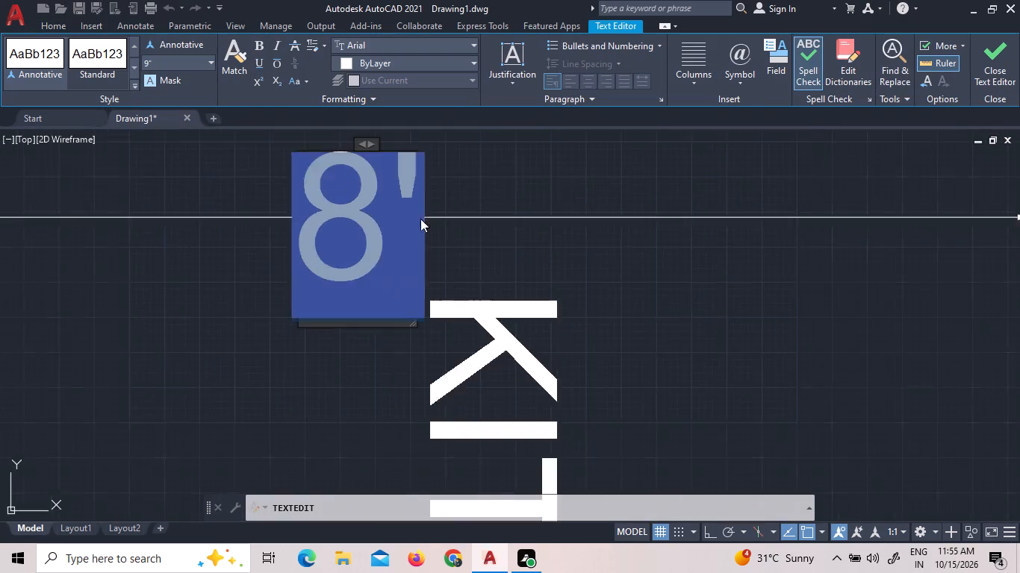
click(529, 231)
Set the text height of the third unit's KITCHEN vertical dimension to 9".
scroll(509, 184, down, 5)
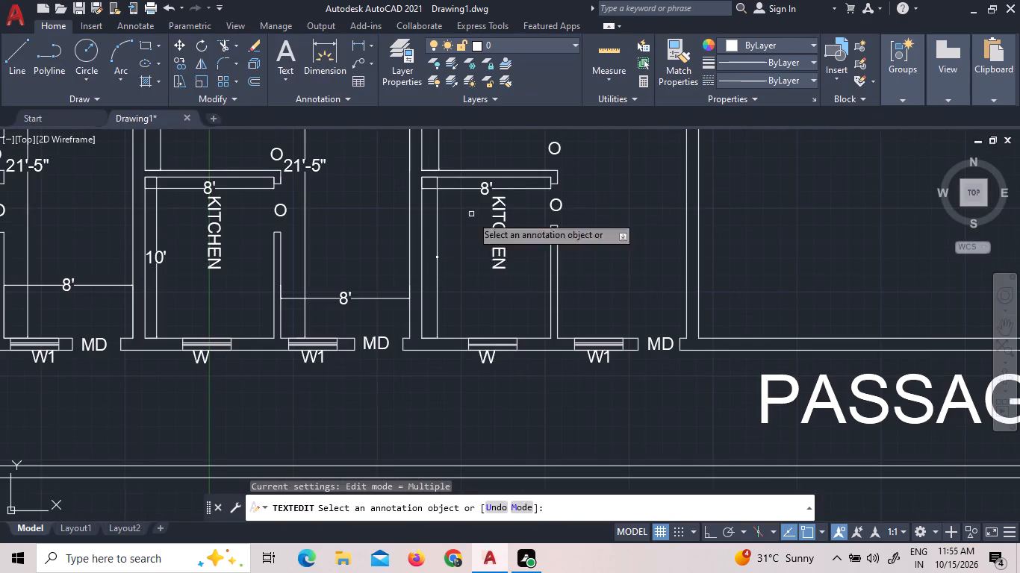
scroll(435, 263, up, 6)
scroll(444, 136, up, 4)
triple_click(422, 307)
double_click(422, 307)
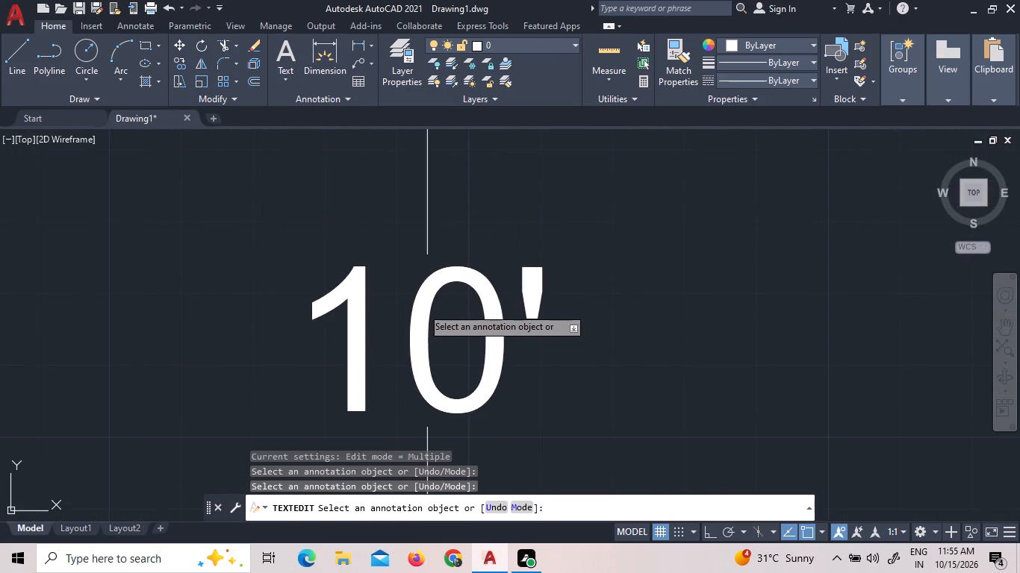
scroll(479, 278, down, 4)
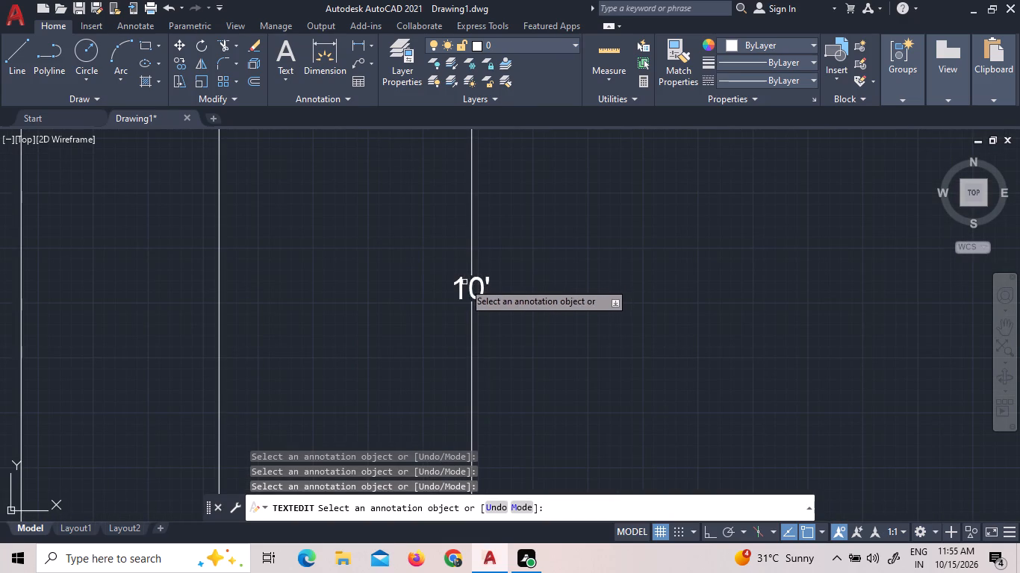
click(459, 279)
double_click(459, 279)
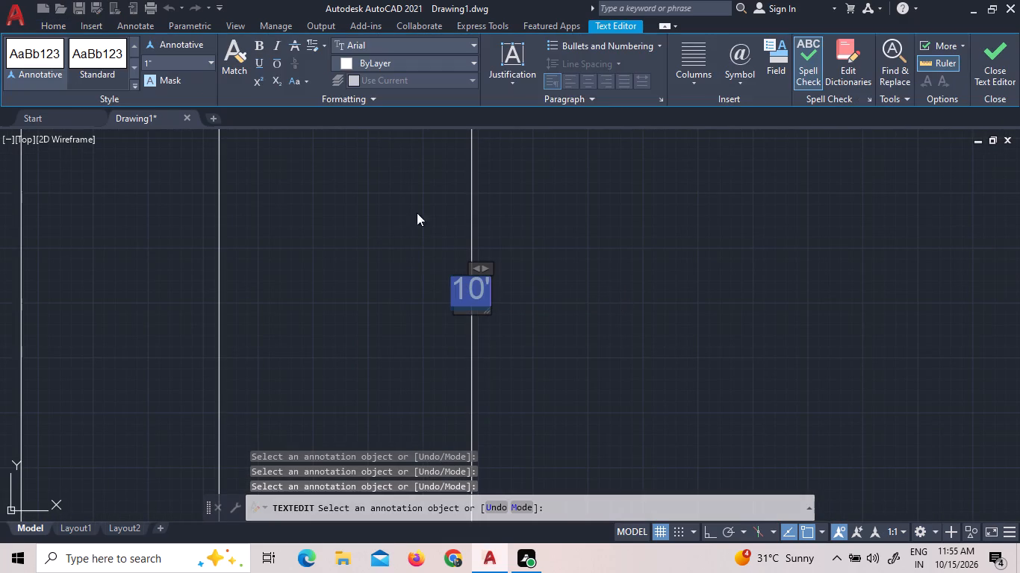
click(214, 60)
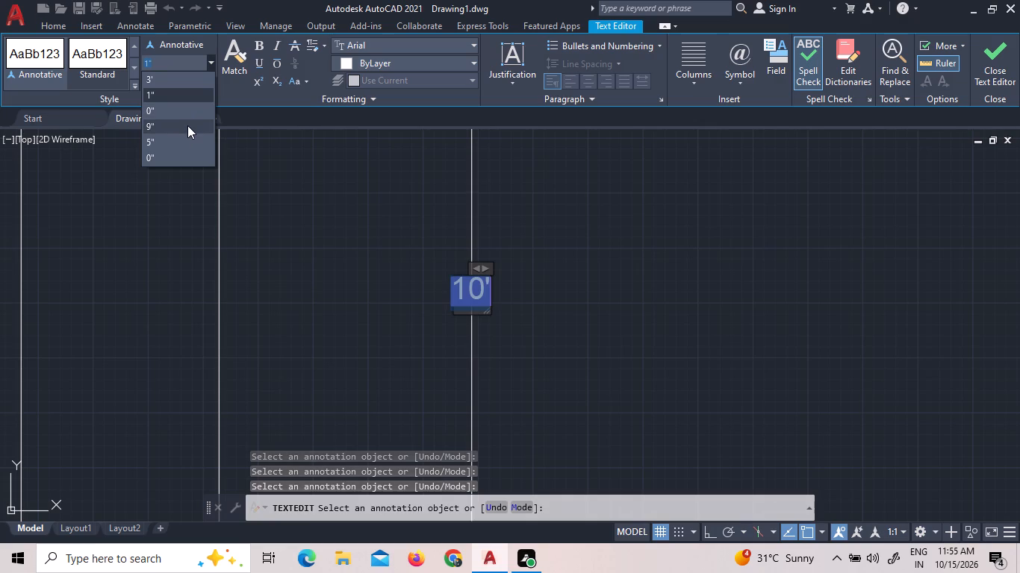
click(187, 125)
click(900, 338)
Add a horizontal linear dimension across the third unit's HALL, placed near its north end above the HALL label.
scroll(760, 307, down, 4)
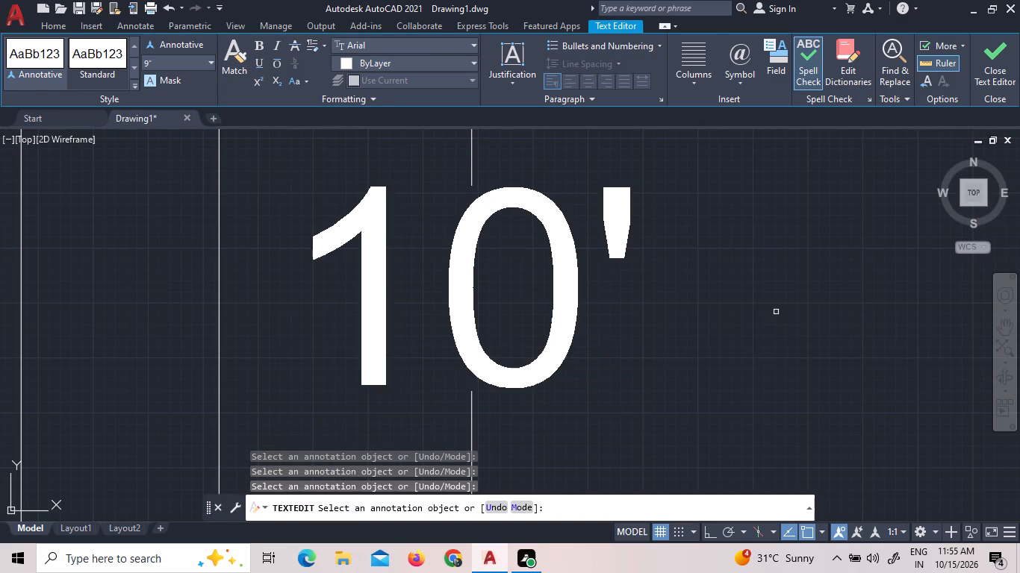
scroll(760, 307, down, 8)
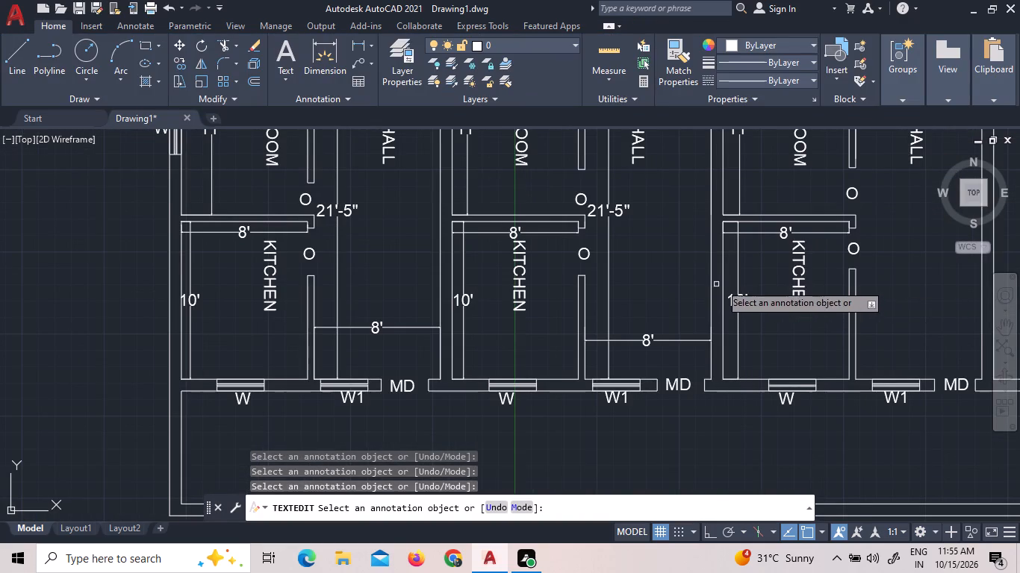
middle_drag(750, 275, 398, 367)
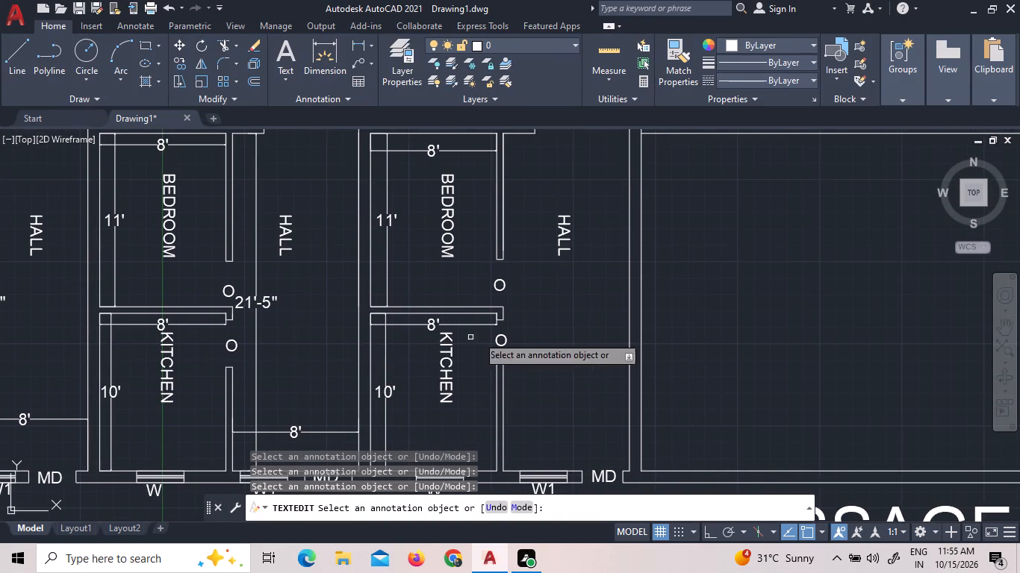
scroll(563, 328, down, 1)
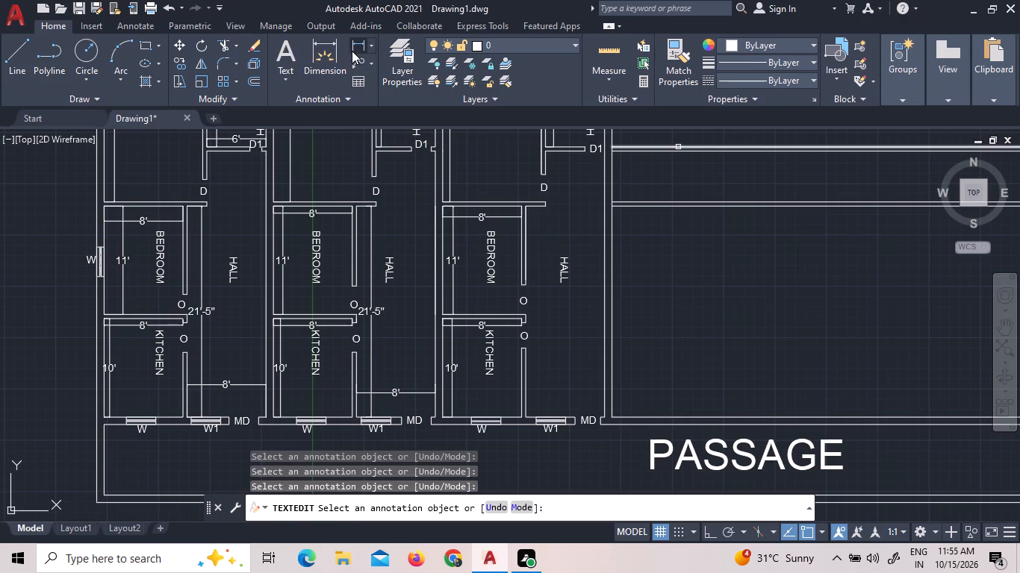
click(355, 43)
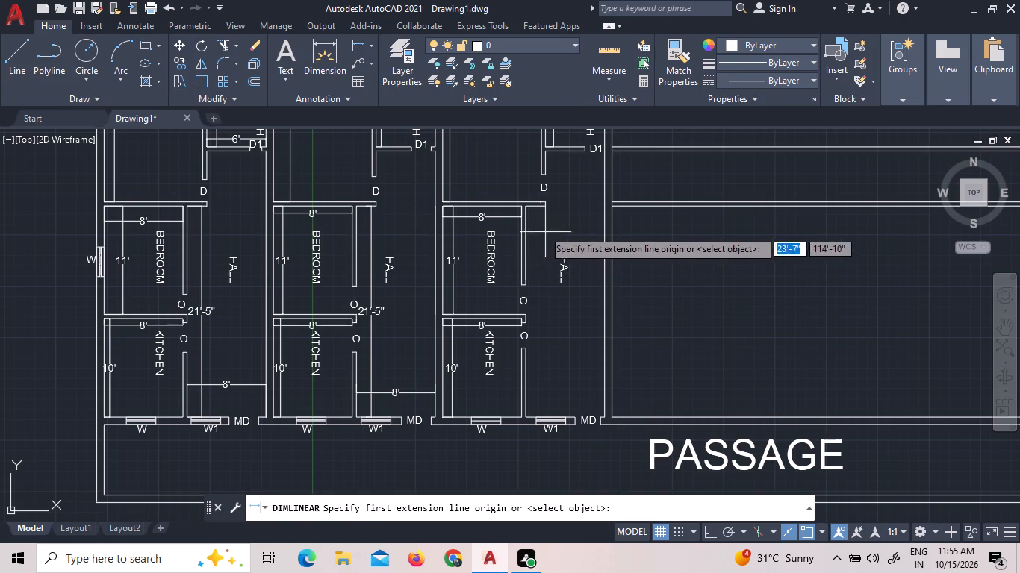
click(526, 206)
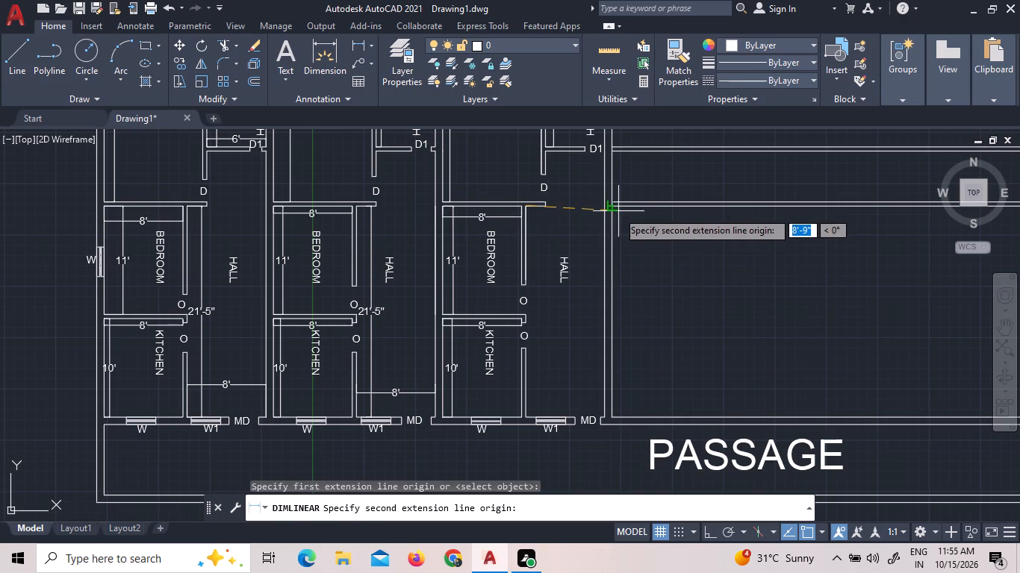
scroll(612, 211, up, 4)
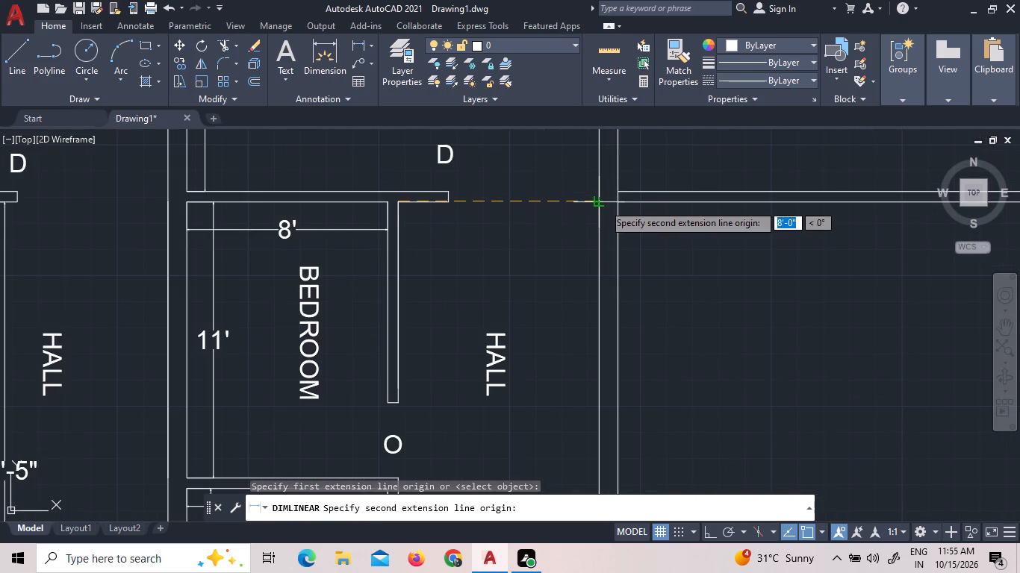
click(603, 204)
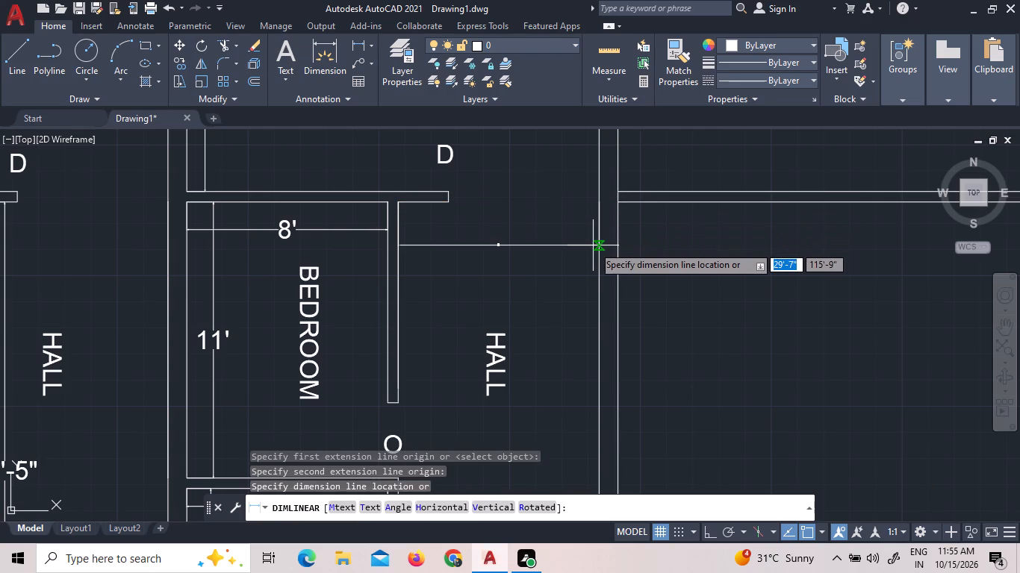
click(593, 245)
Set the text height of the third unit's HALL horizontal dimension to 9".
triple_click(497, 243)
click(497, 243)
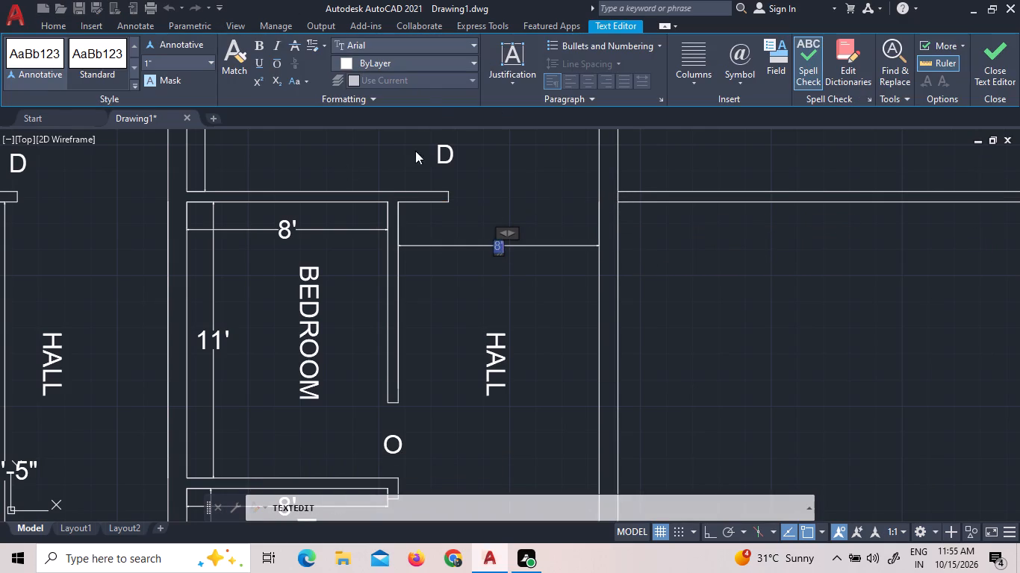
click(209, 57)
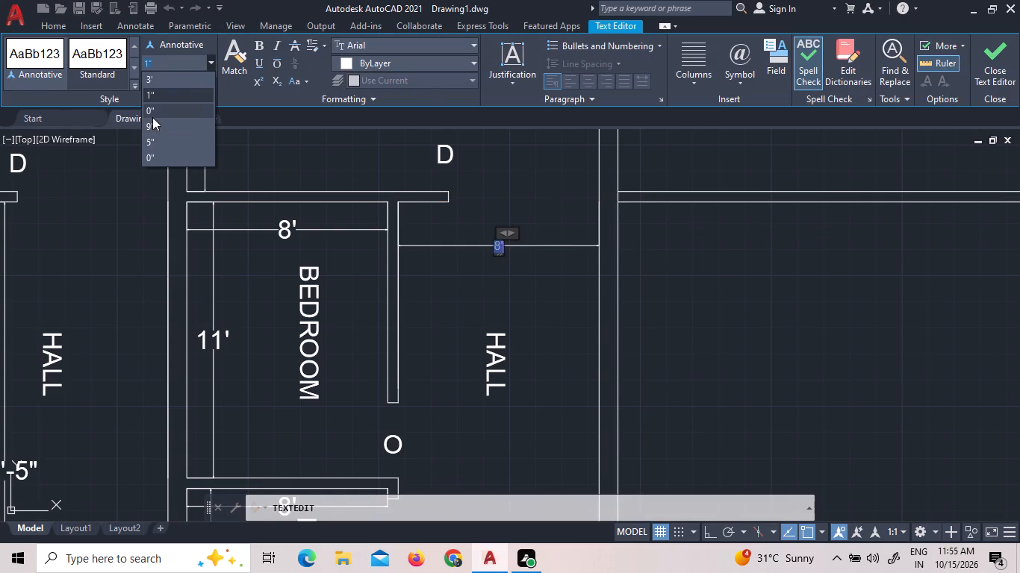
click(149, 125)
click(461, 165)
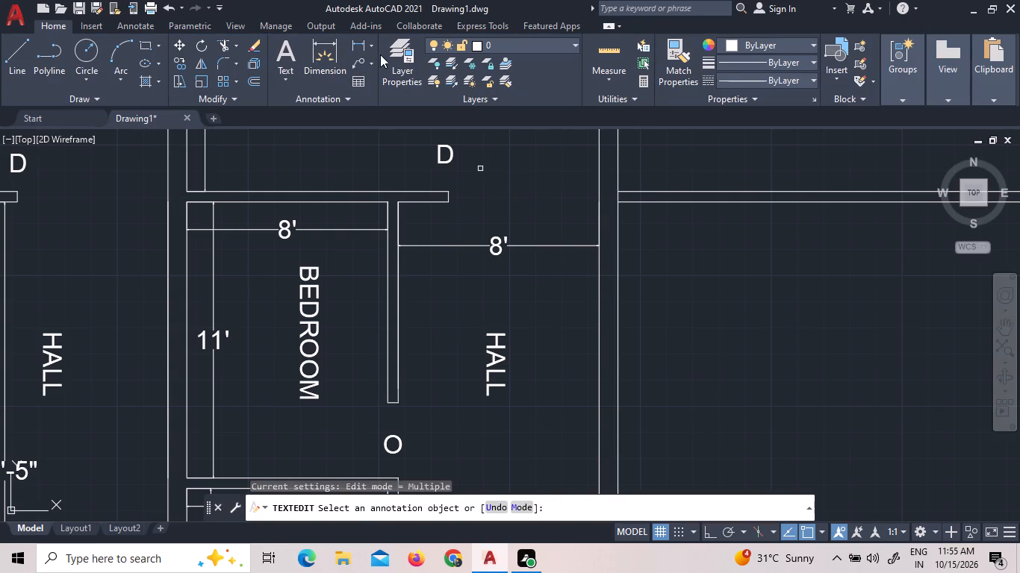
Add a vertical linear dimension along the full length of the third unit's HALL, placed just inside its west wall.
click(360, 45)
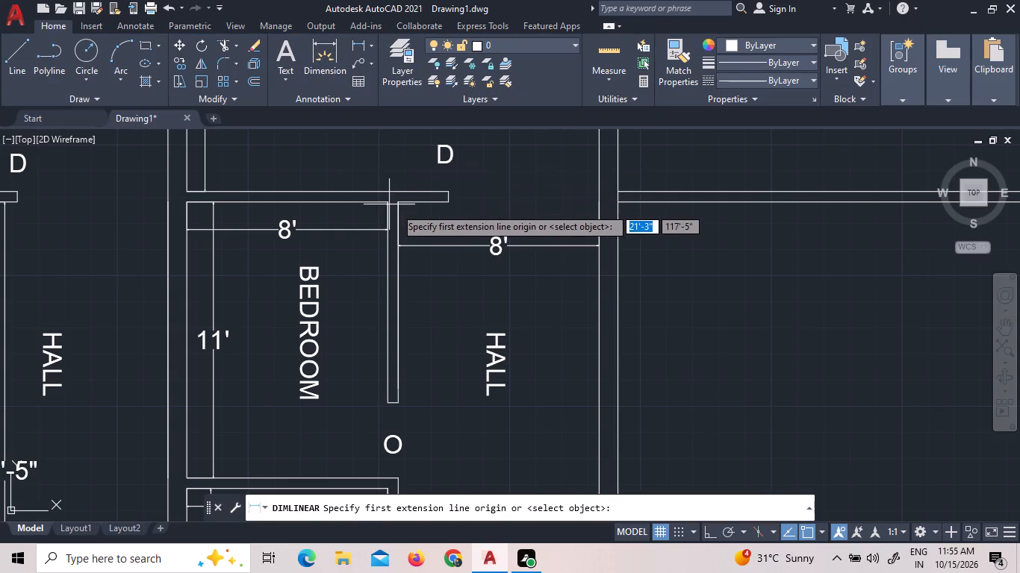
click(398, 201)
scroll(397, 301, down, 3)
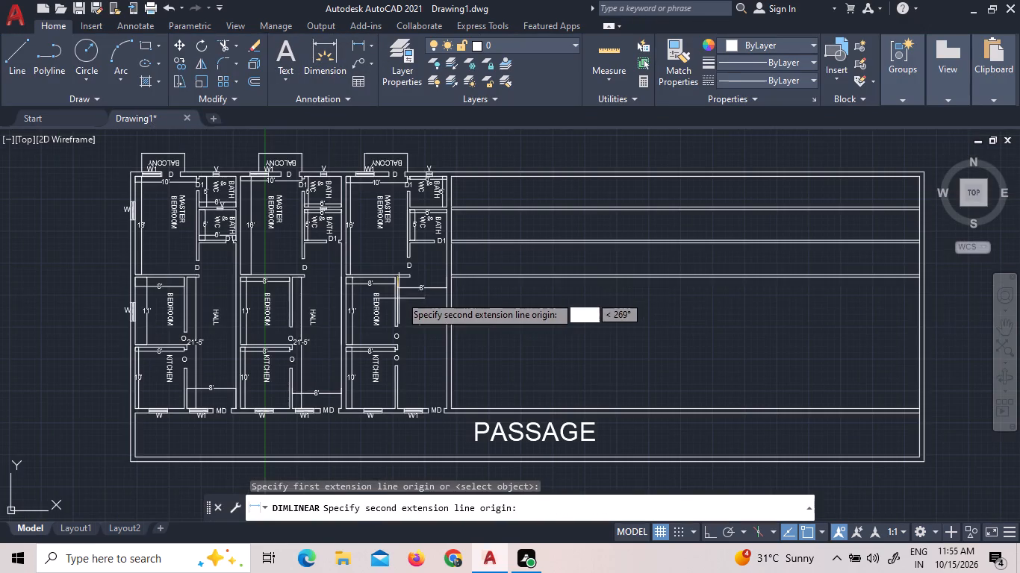
scroll(379, 375, down, 1)
scroll(382, 396, up, 7)
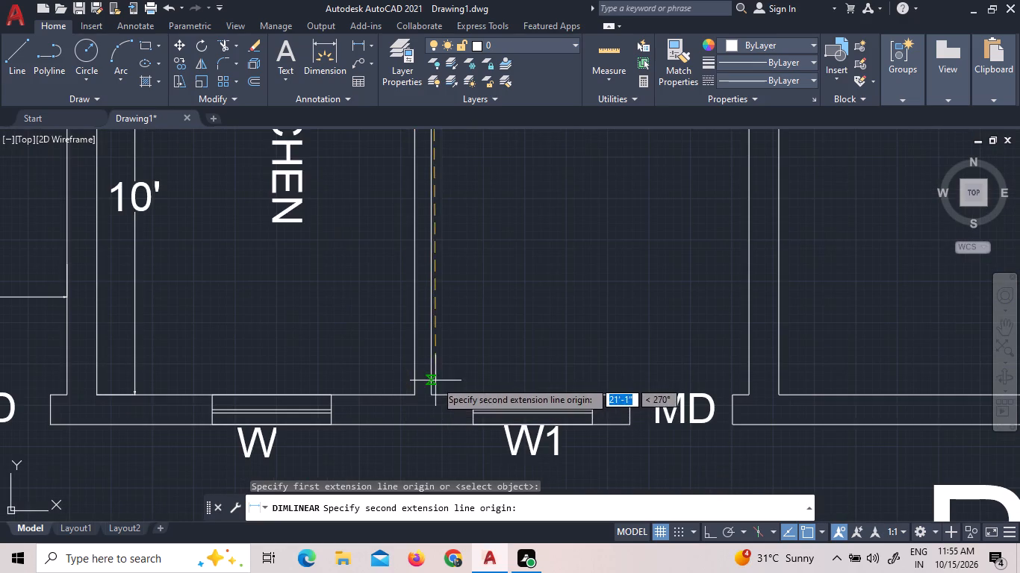
click(431, 395)
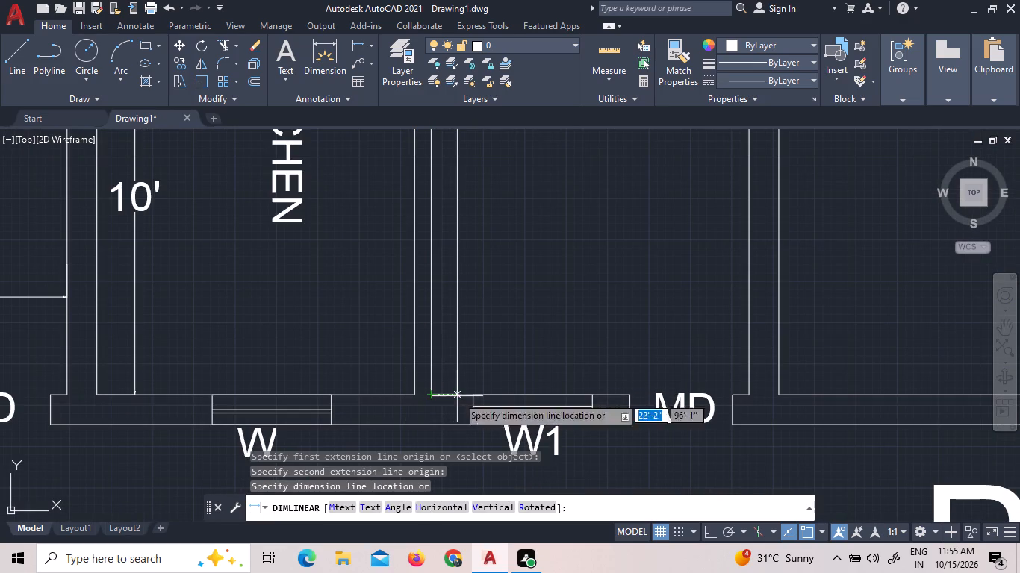
click(461, 399)
Set the text height of the third unit's HALL vertical dimension to 9".
scroll(506, 355, down, 2)
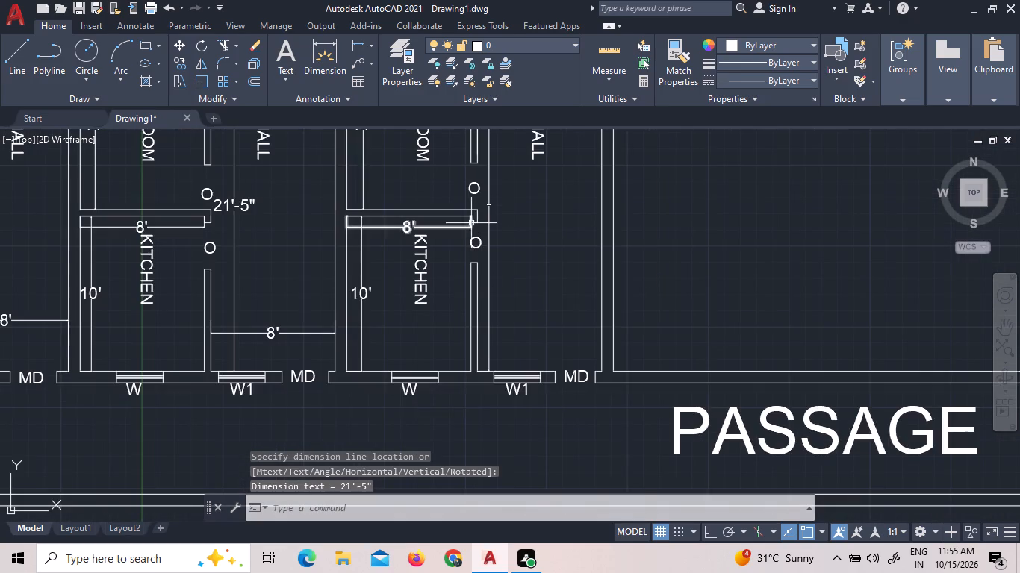
scroll(483, 196, up, 5)
scroll(513, 292, up, 4)
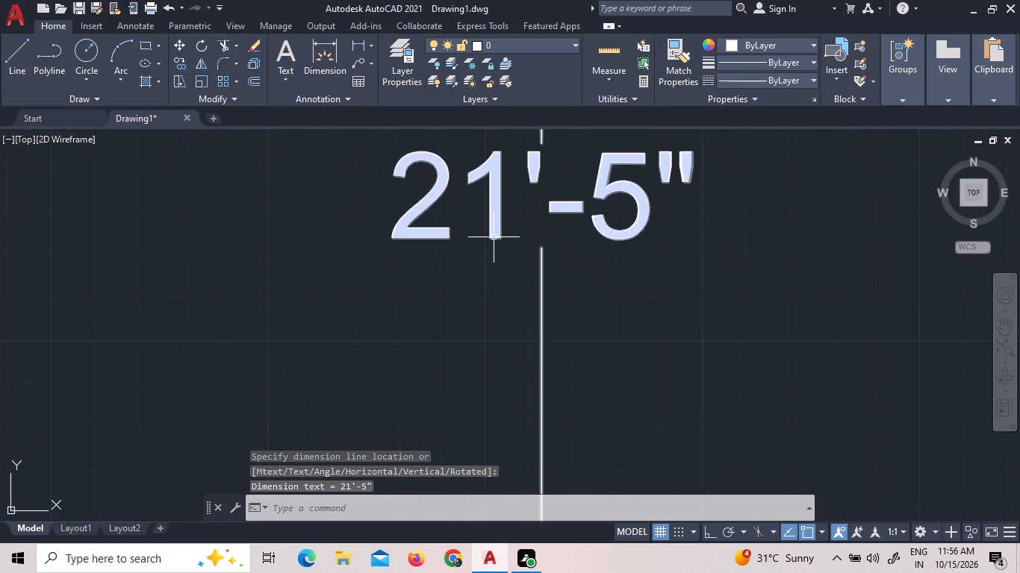
click(445, 176)
click(391, 157)
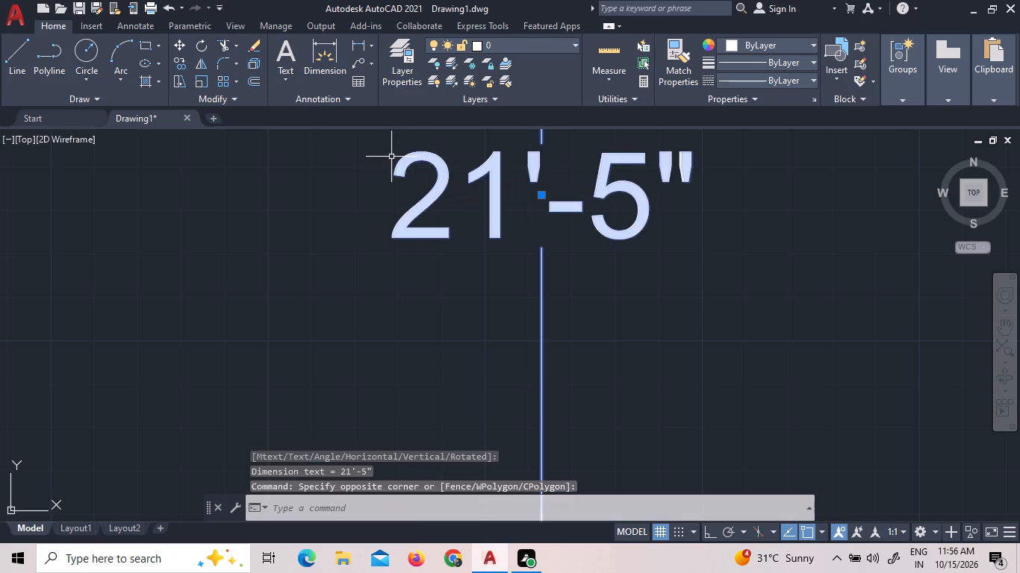
triple_click(442, 173)
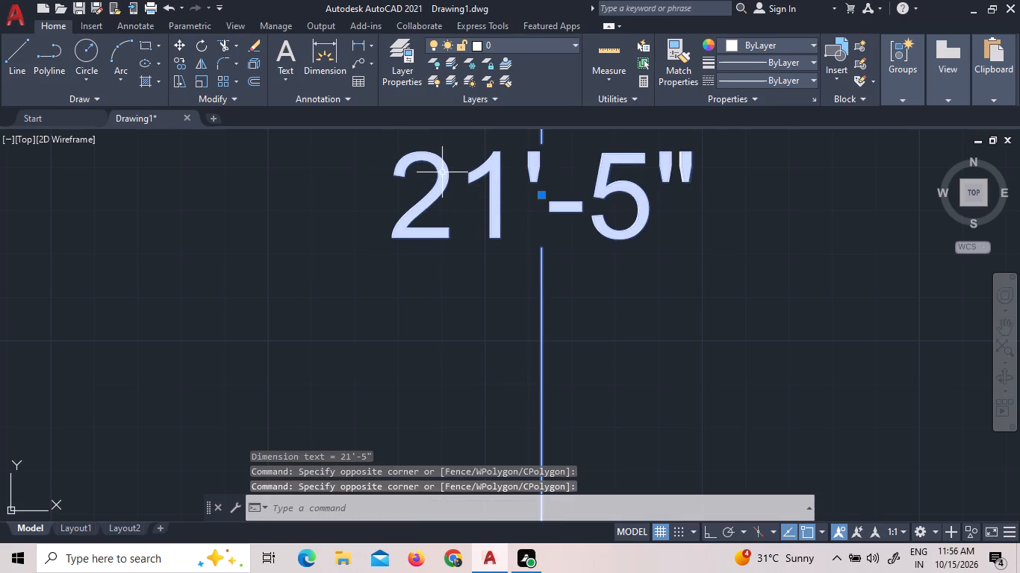
triple_click(442, 172)
click(442, 172)
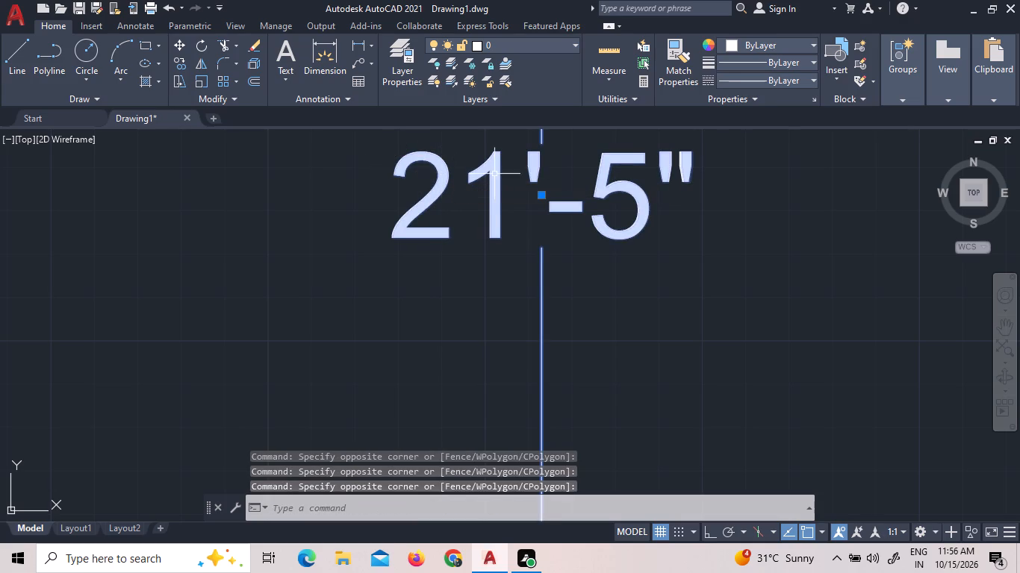
click(503, 169)
scroll(599, 258, down, 3)
click(613, 238)
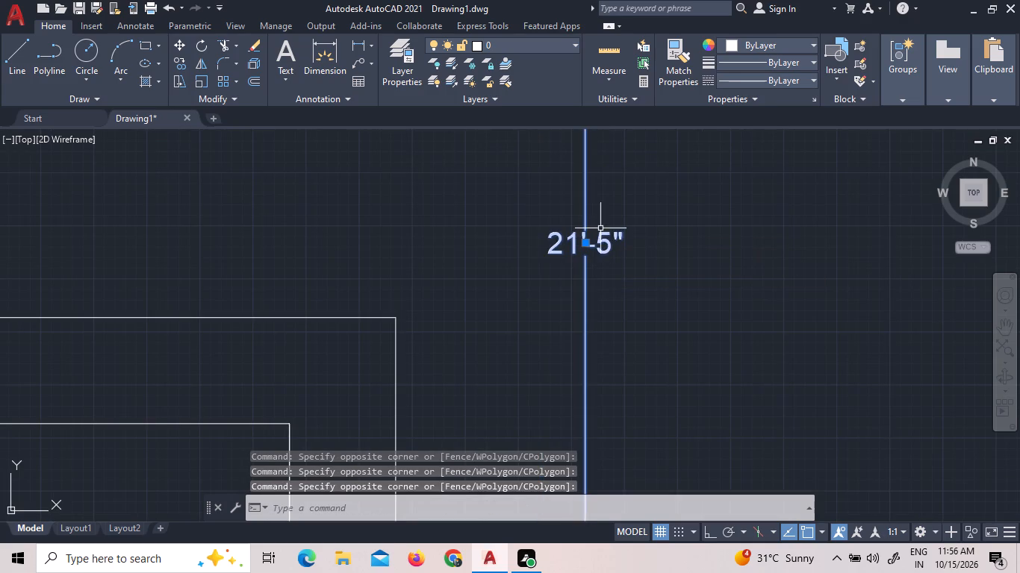
triple_click(607, 235)
double_click(607, 235)
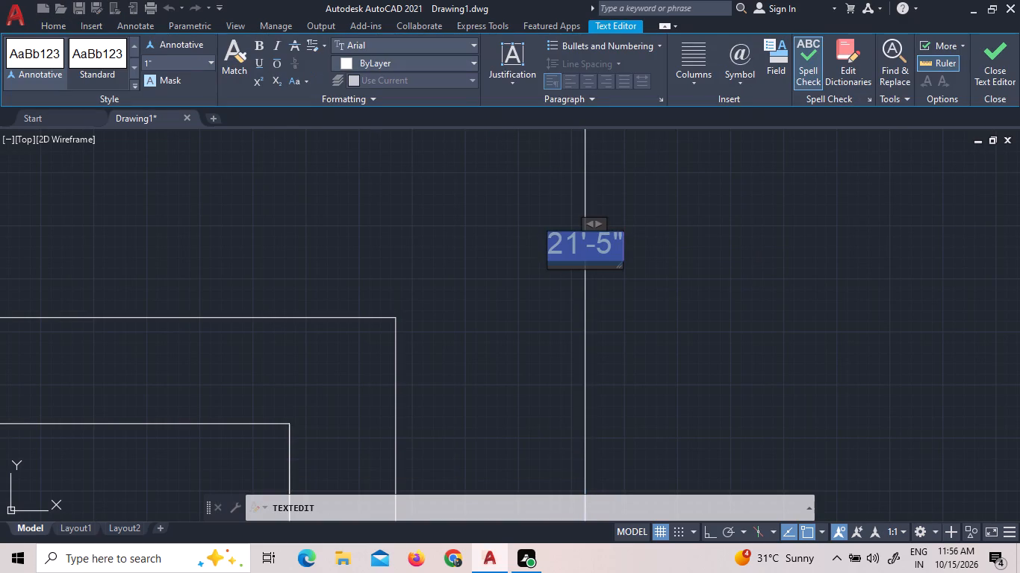
click(211, 66)
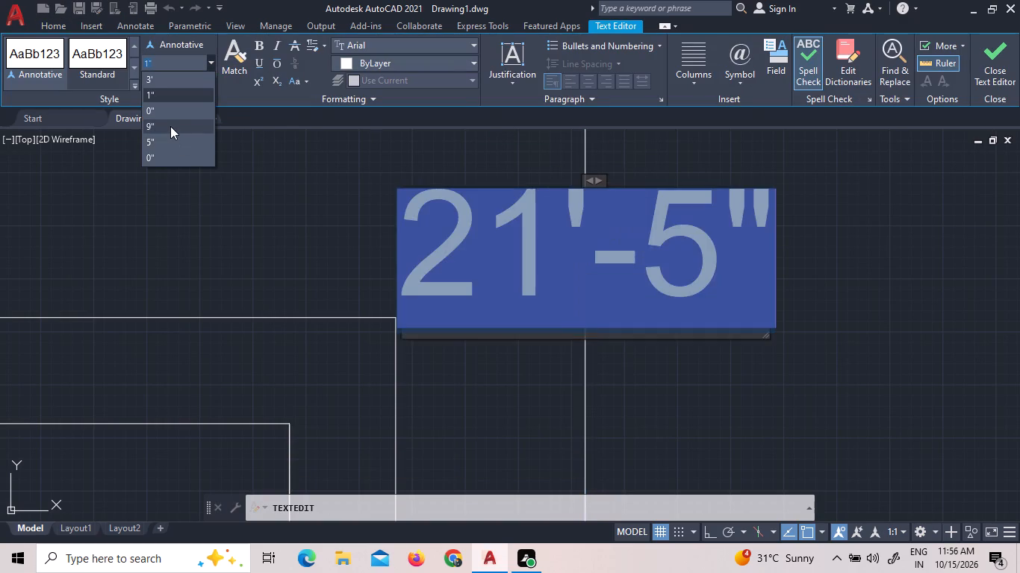
click(170, 126)
click(204, 187)
Review the dimensions and labels of the three units along the PASSAGE, including the third unit's bathrooms.
scroll(621, 516, down, 3)
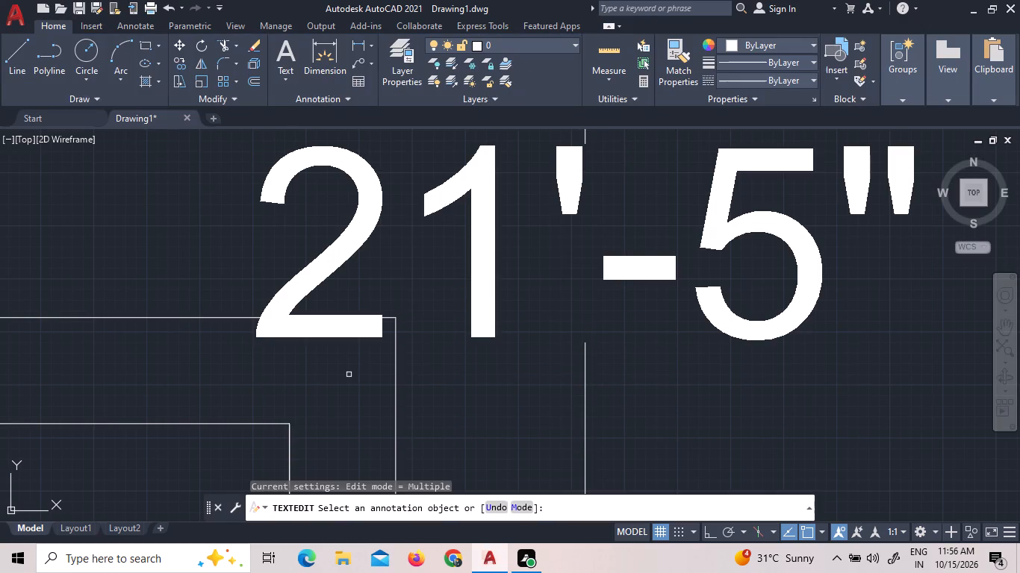
scroll(621, 516, down, 3)
scroll(653, 379, down, 6)
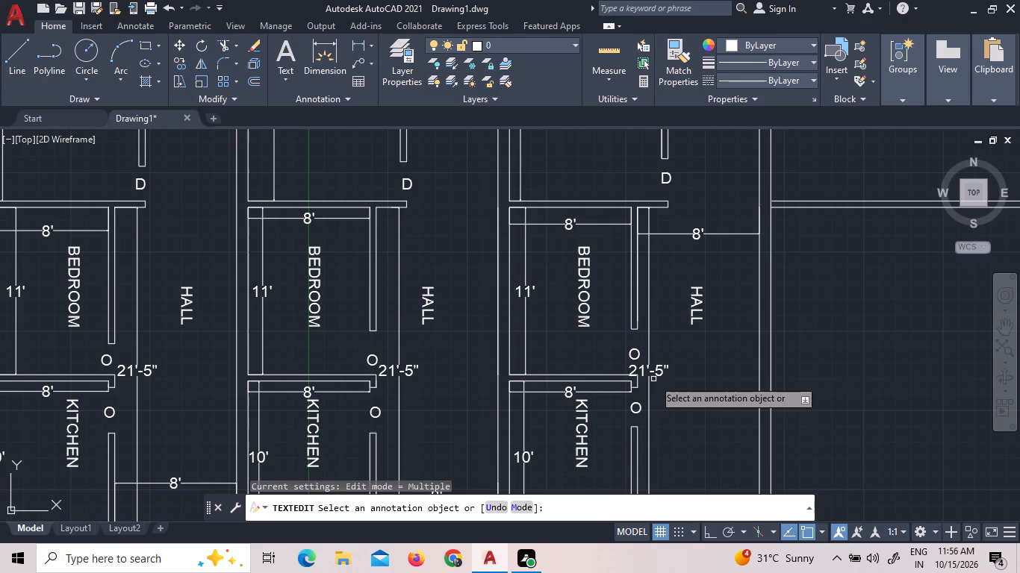
scroll(653, 383, down, 2)
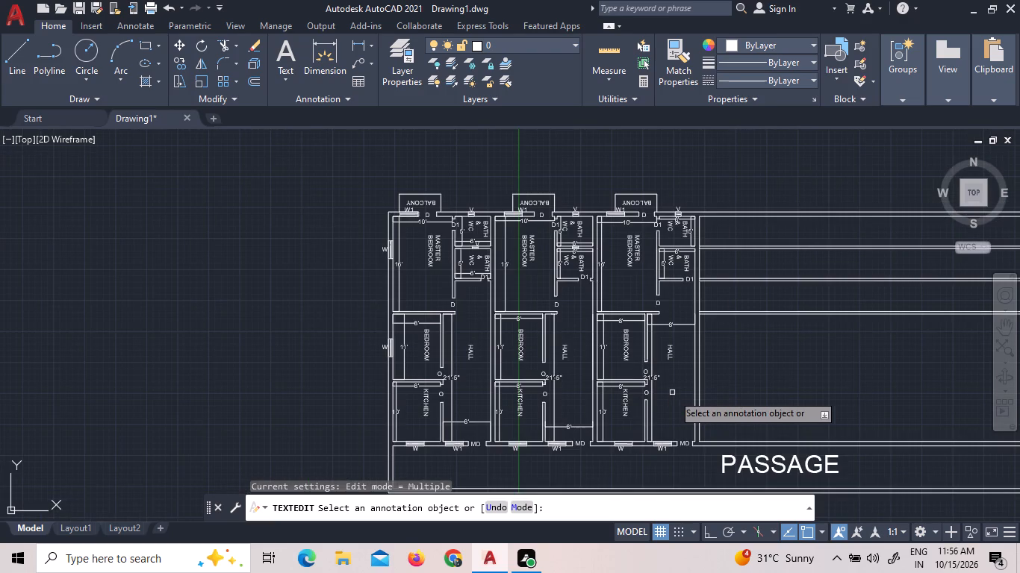
middle_drag(678, 401, 457, 381)
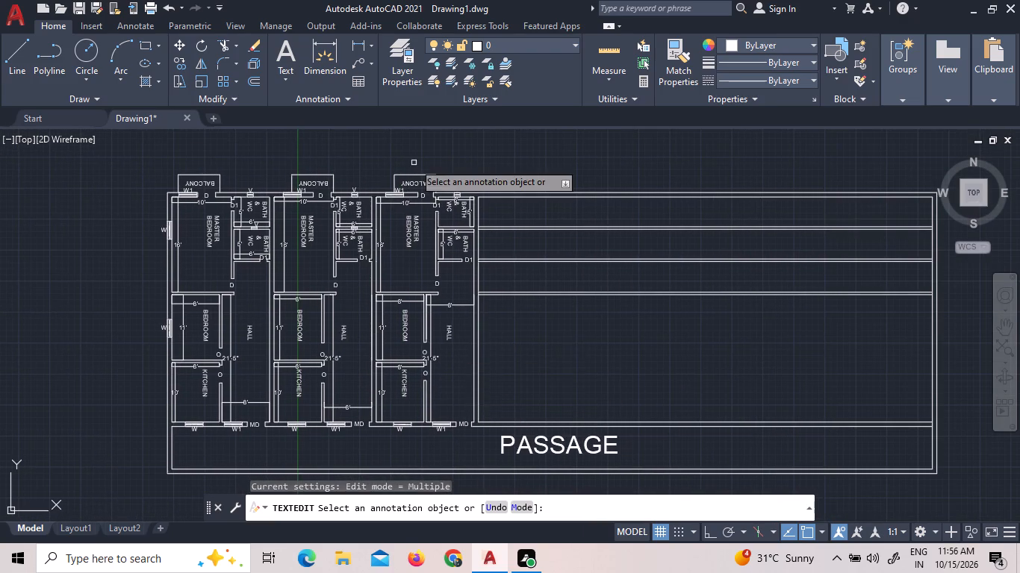
scroll(449, 180, up, 2)
scroll(518, 252, up, 1)
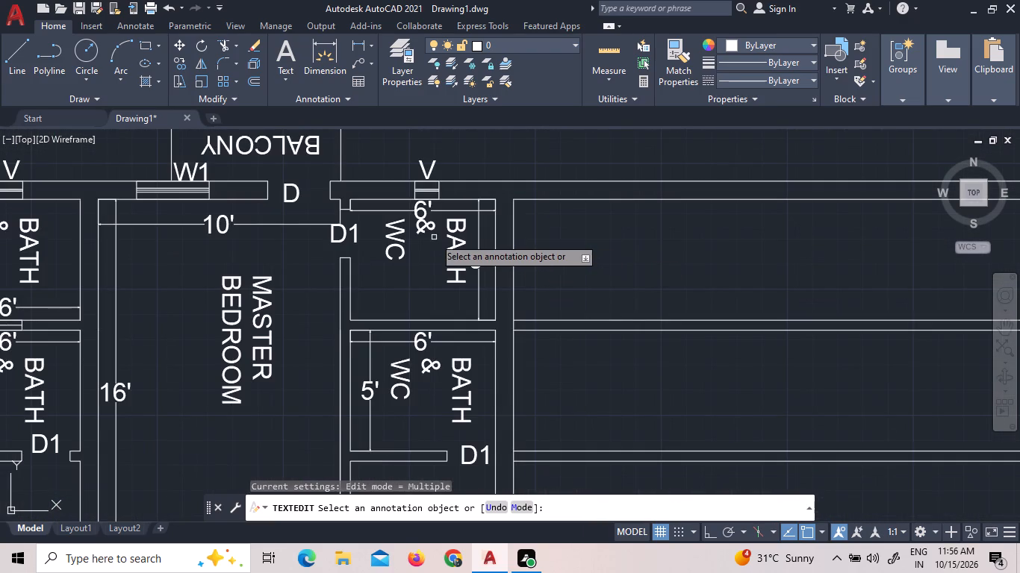
scroll(430, 244, down, 2)
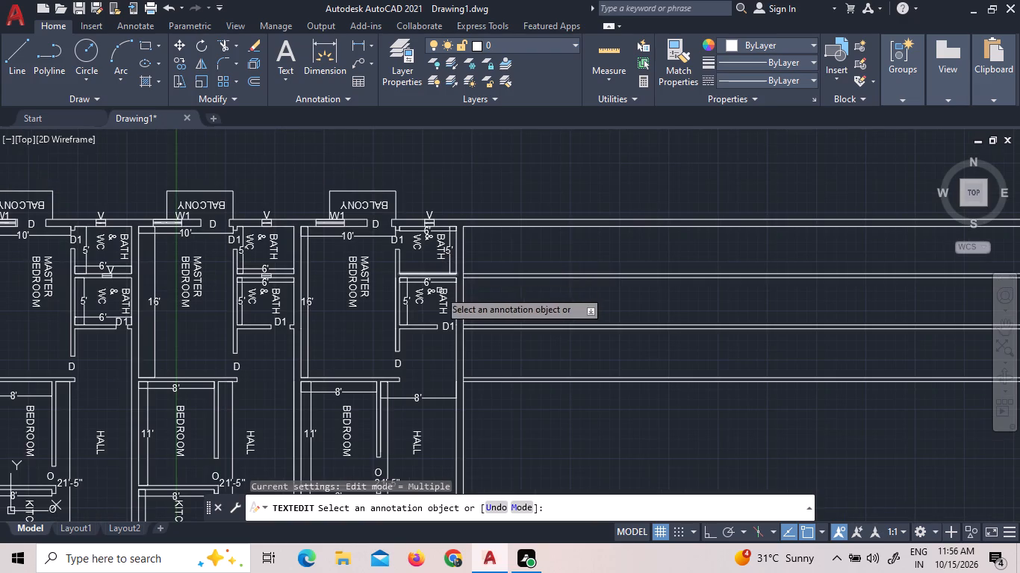
scroll(458, 263, down, 1)
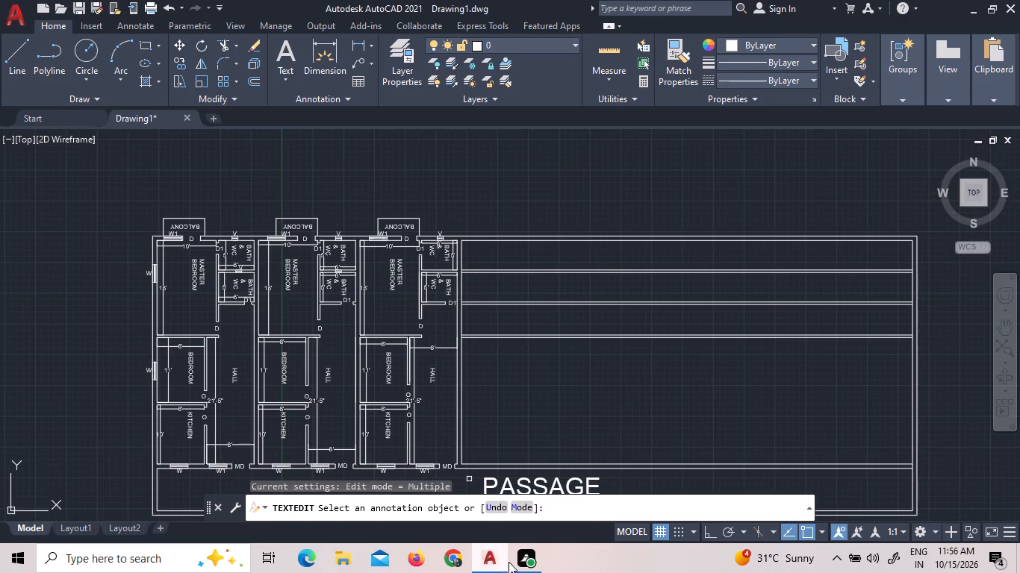
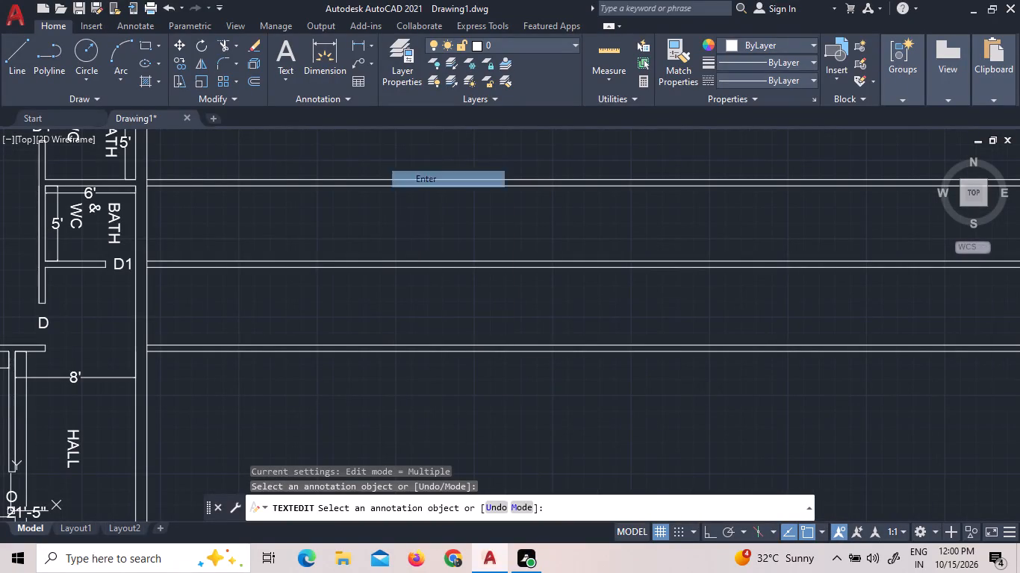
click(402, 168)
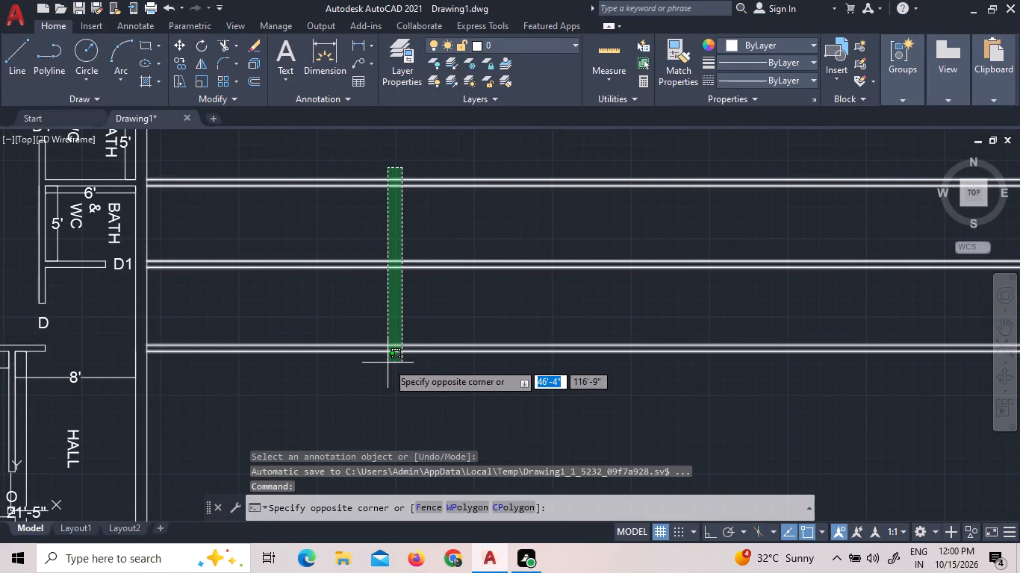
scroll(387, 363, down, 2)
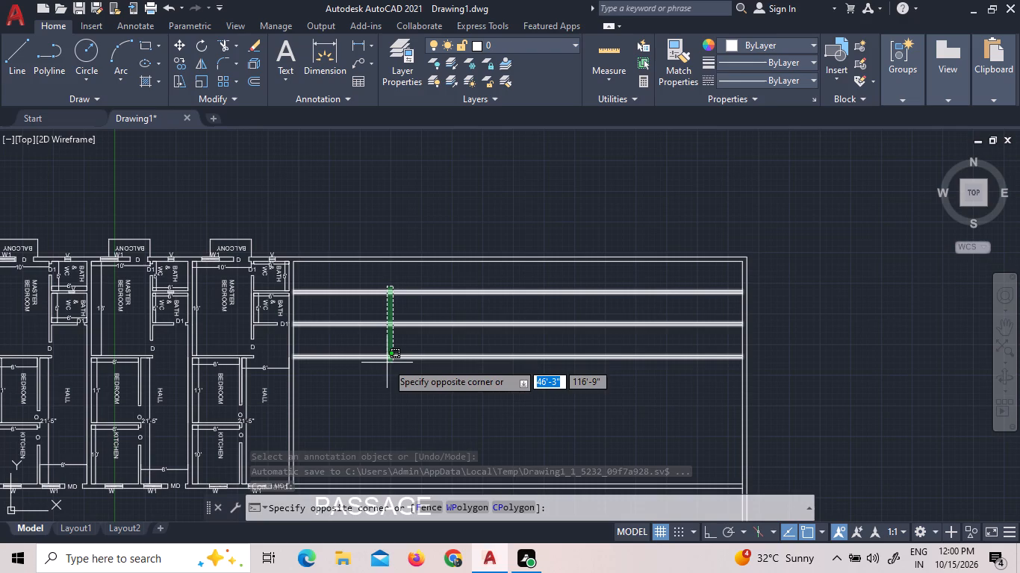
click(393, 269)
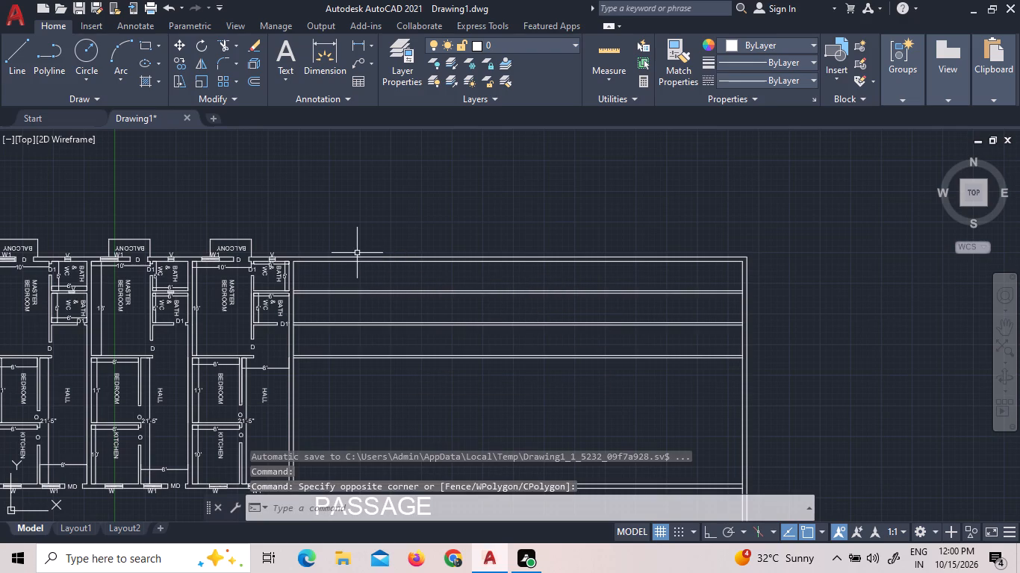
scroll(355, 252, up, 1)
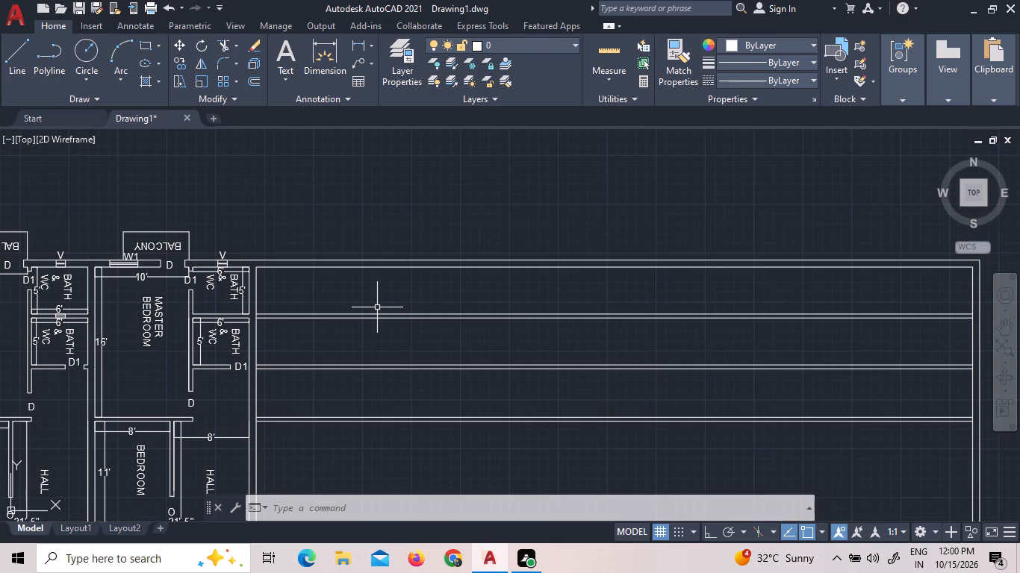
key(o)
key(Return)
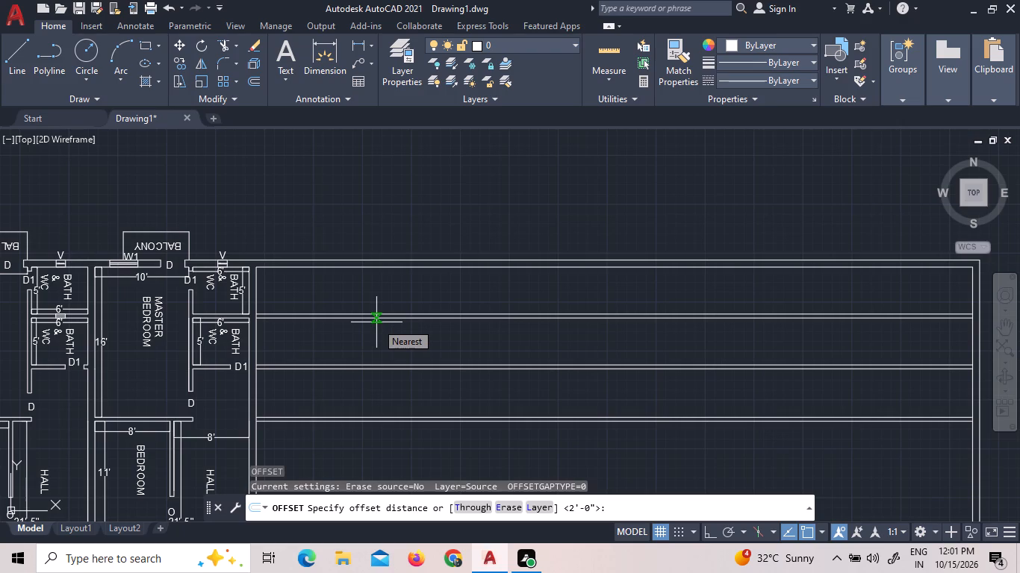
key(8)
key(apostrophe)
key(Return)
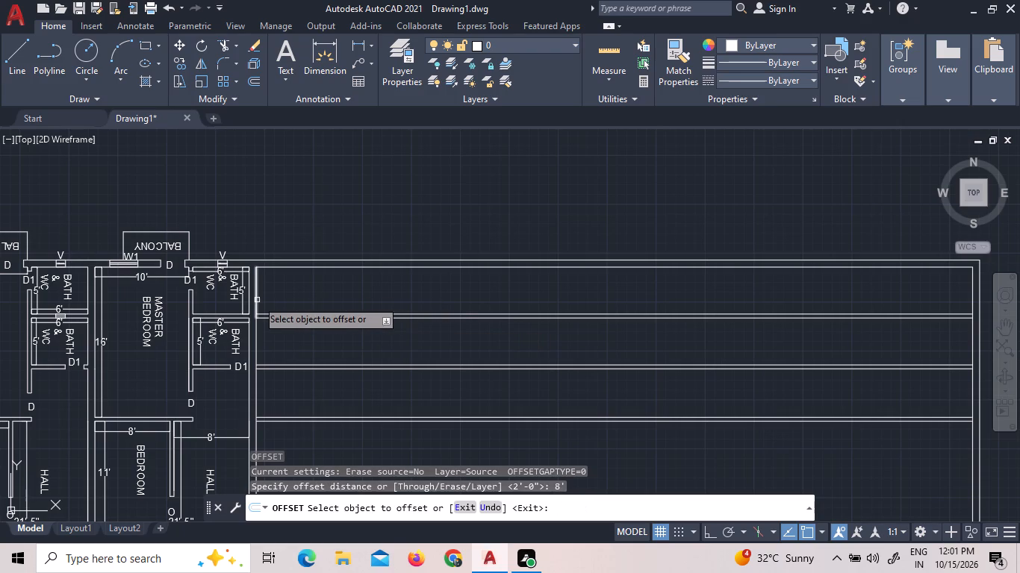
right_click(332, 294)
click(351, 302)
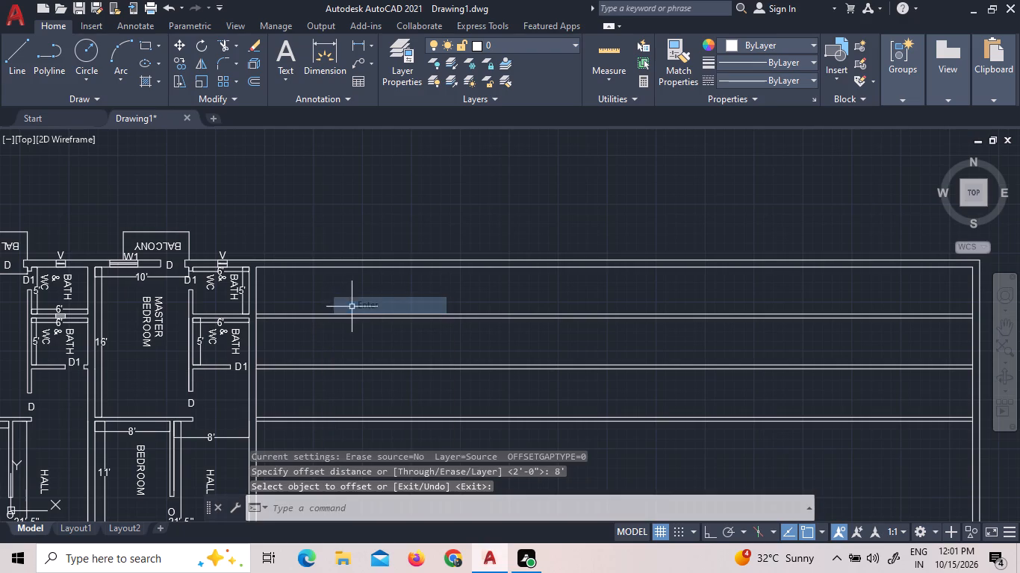
Erase the six horizontal partition wall lines crossing the empty area east of the third unit.
scroll(545, 360, down, 1)
drag(553, 414, 542, 383)
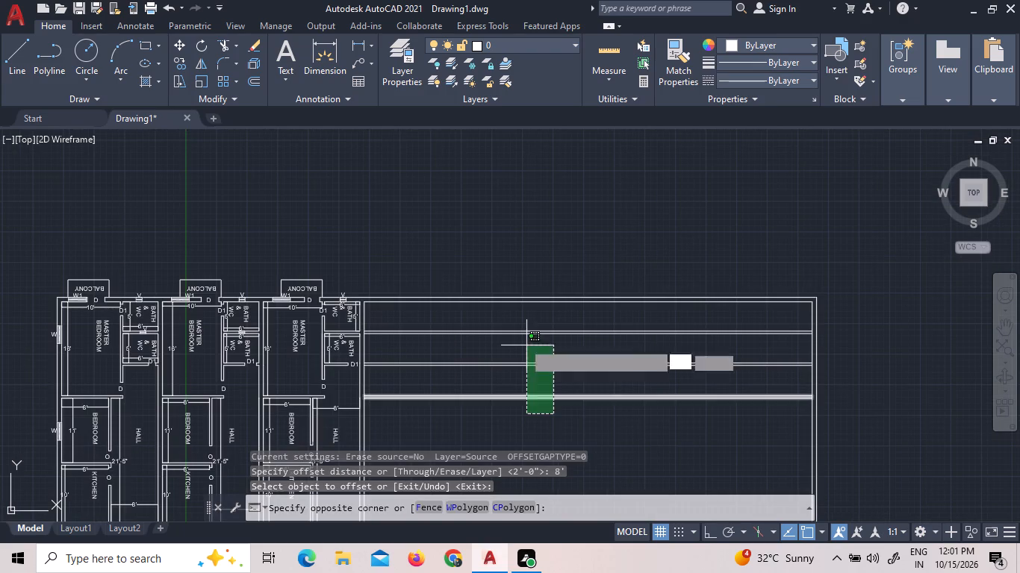
click(505, 313)
key(Delete)
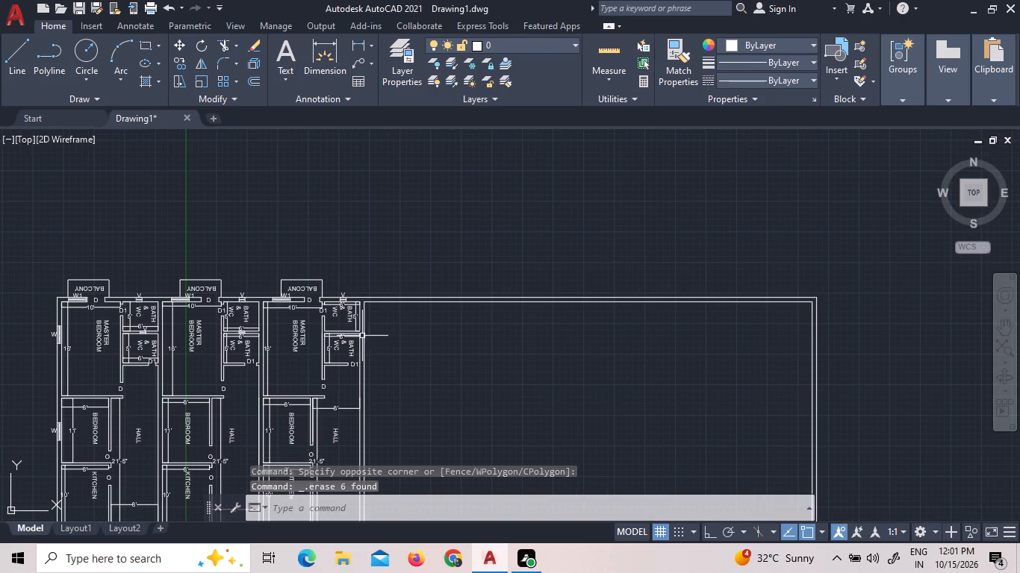
Erase the three segments forming the outer face of the third unit's east wall.
scroll(368, 319, up, 3)
click(373, 309)
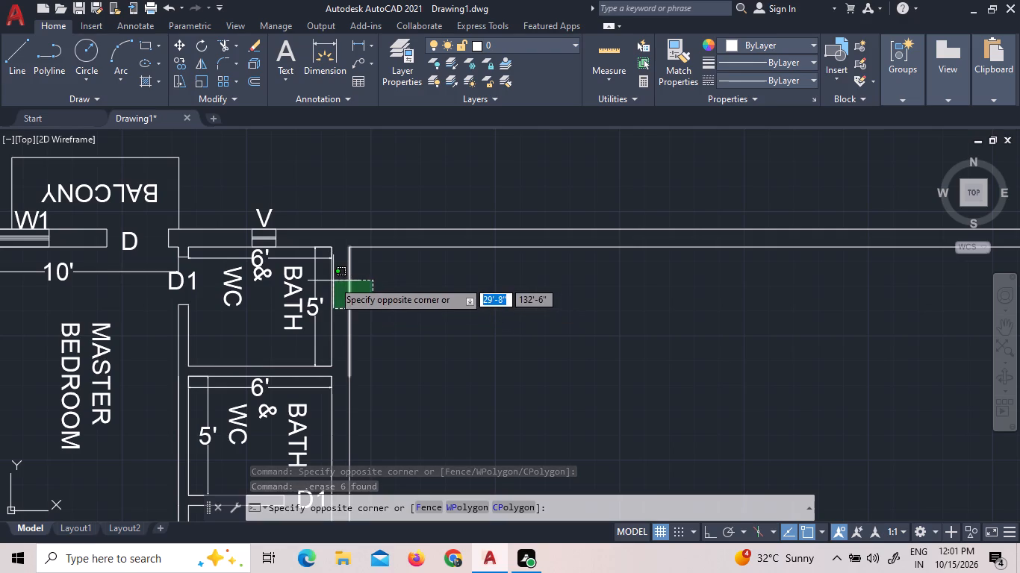
click(335, 281)
scroll(397, 386, down, 5)
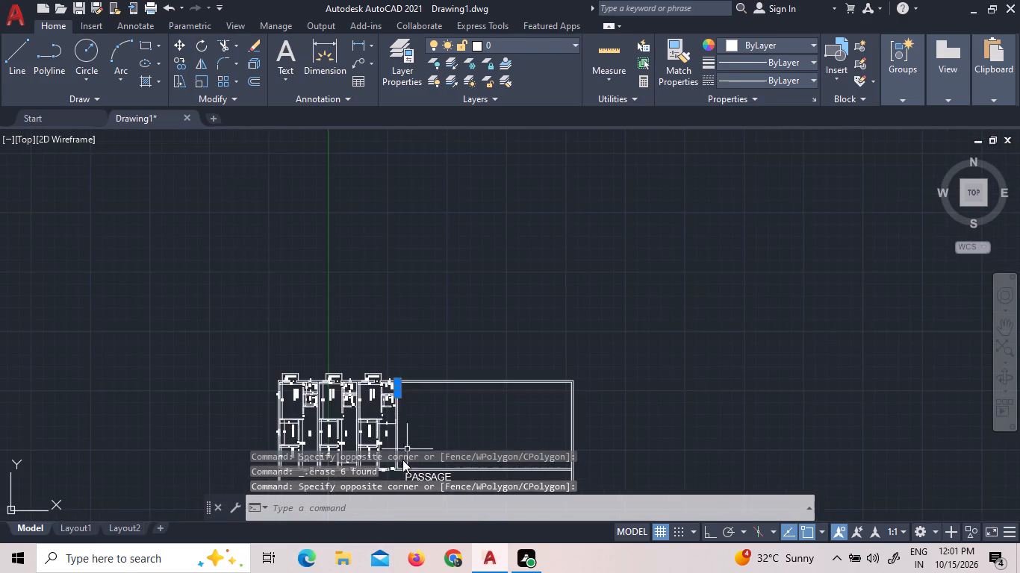
scroll(402, 462, up, 4)
click(417, 407)
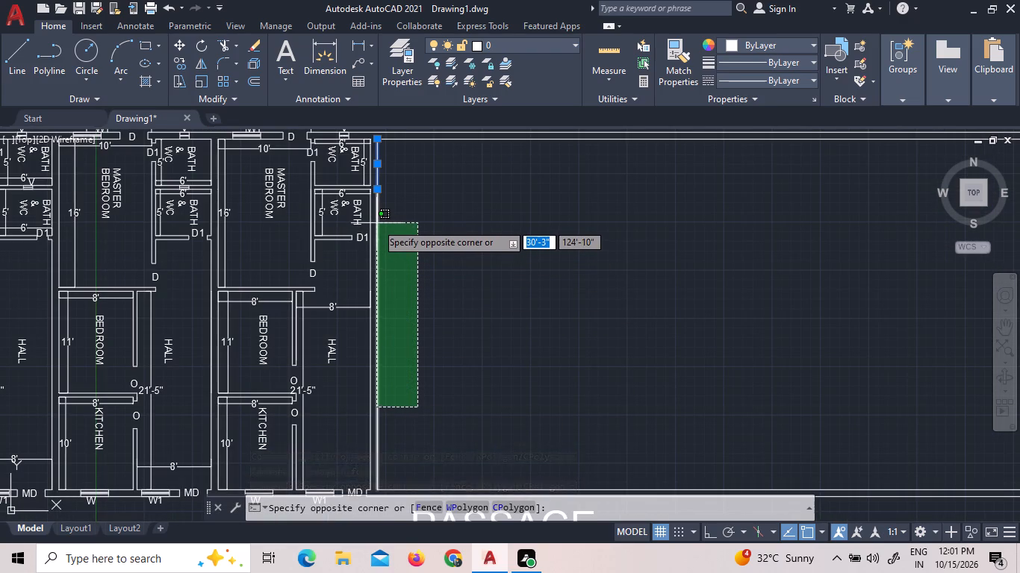
click(374, 221)
scroll(460, 212, down, 2)
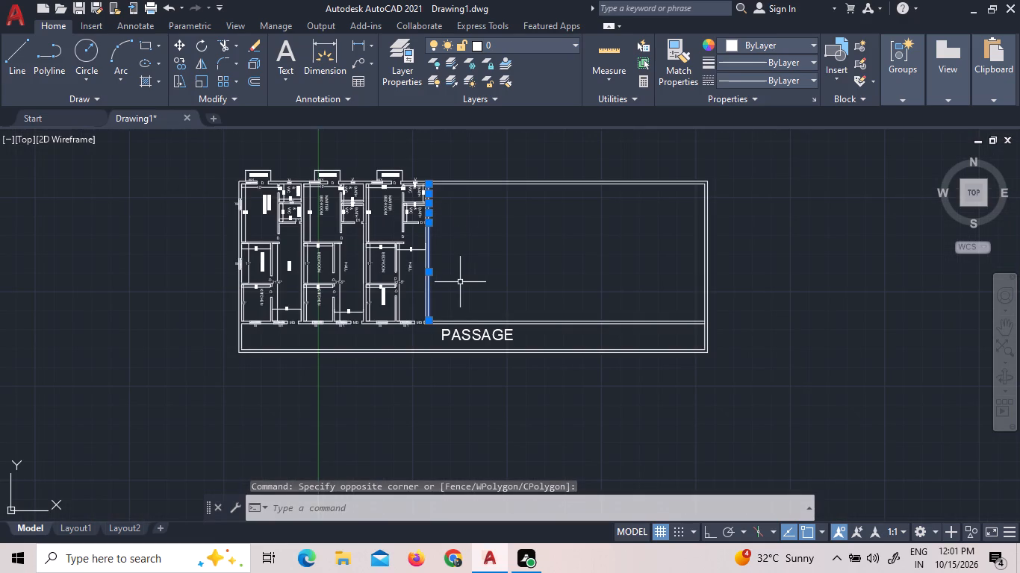
key(Delete)
Offset the inner wall lines beside the third unit's two east BATH & WC rooms outward by 9".
scroll(479, 298, down, 1)
scroll(452, 228, up, 2)
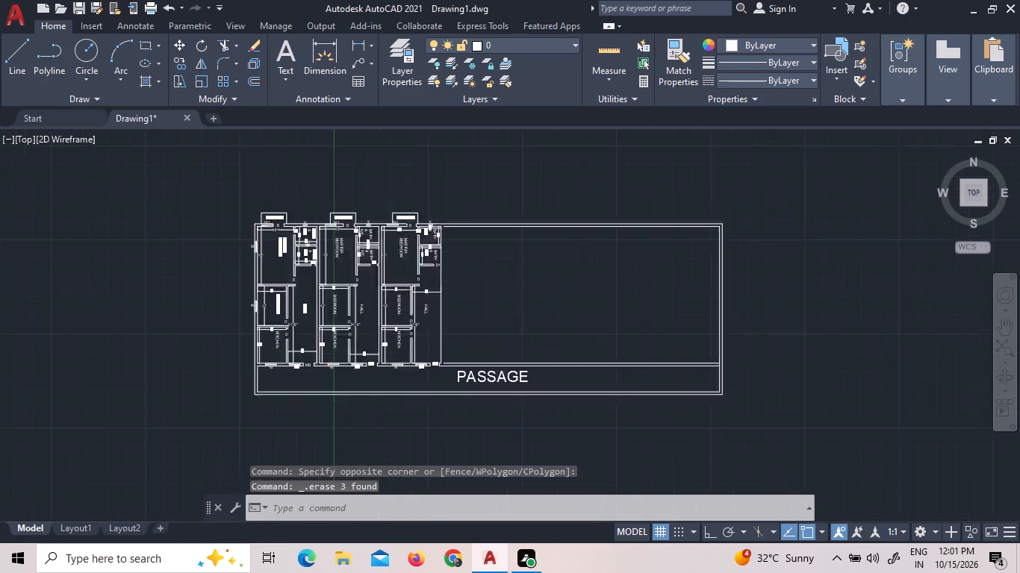
scroll(437, 229, up, 3)
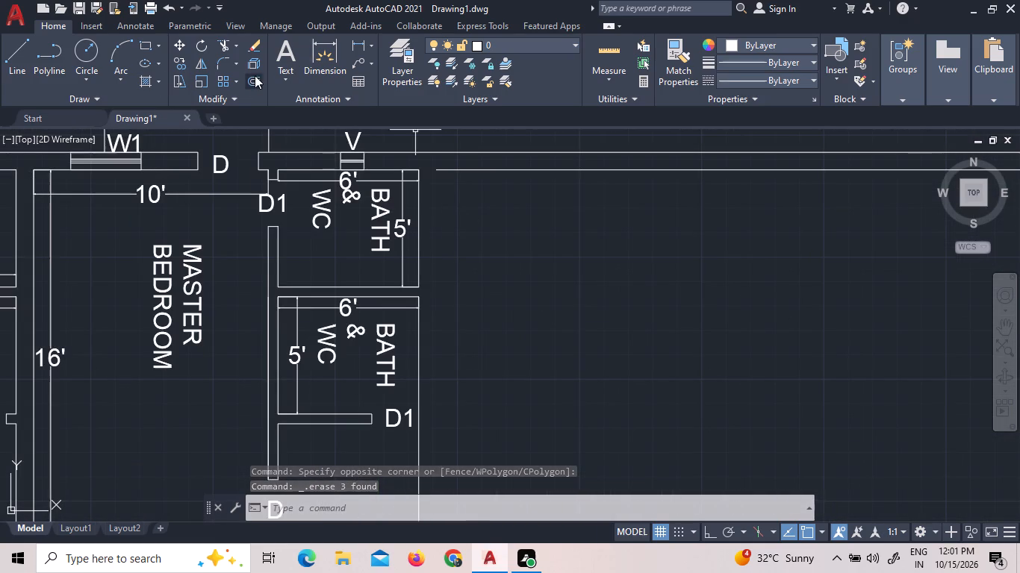
click(255, 77)
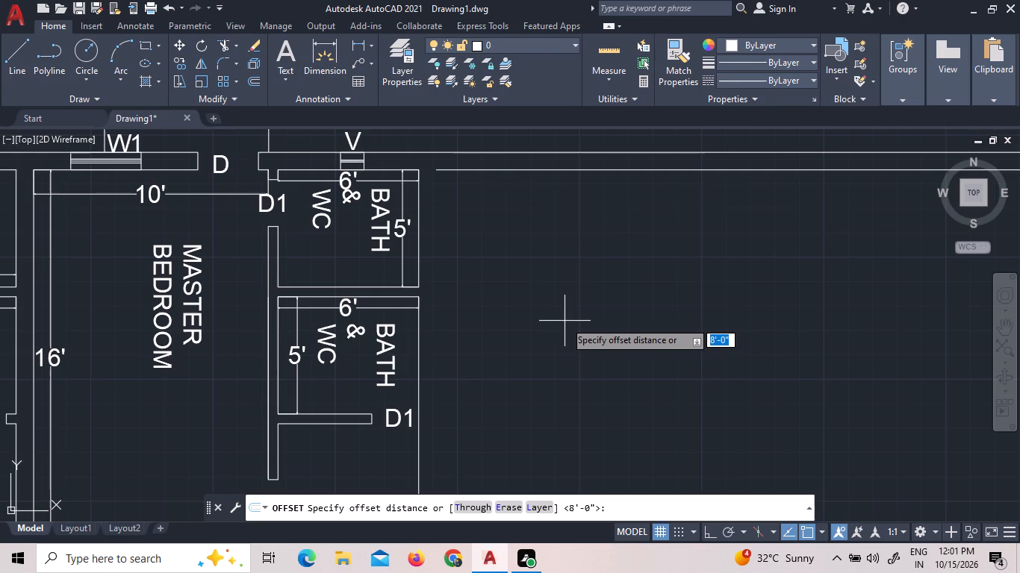
text(9")
key(Return)
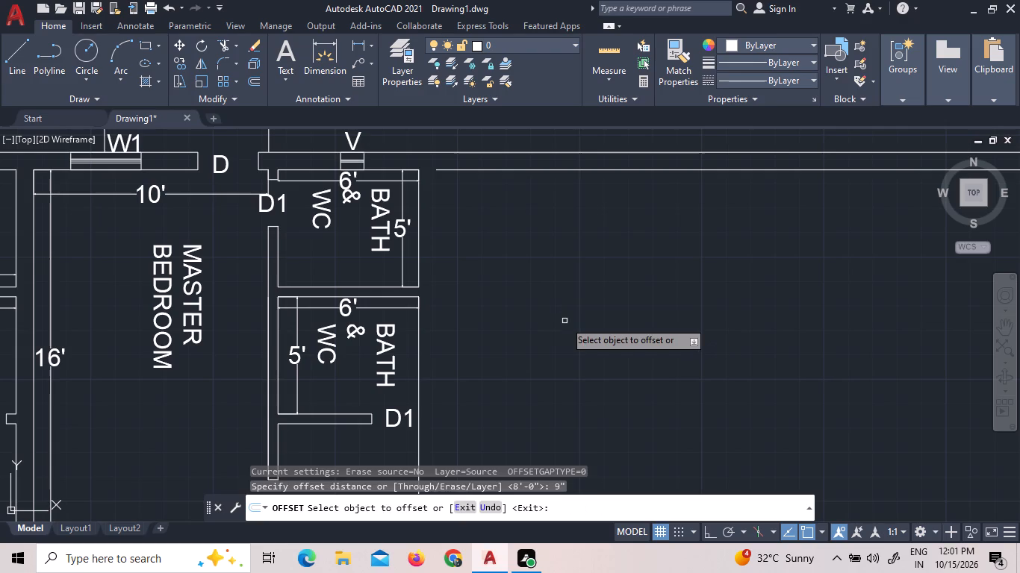
click(417, 249)
click(442, 252)
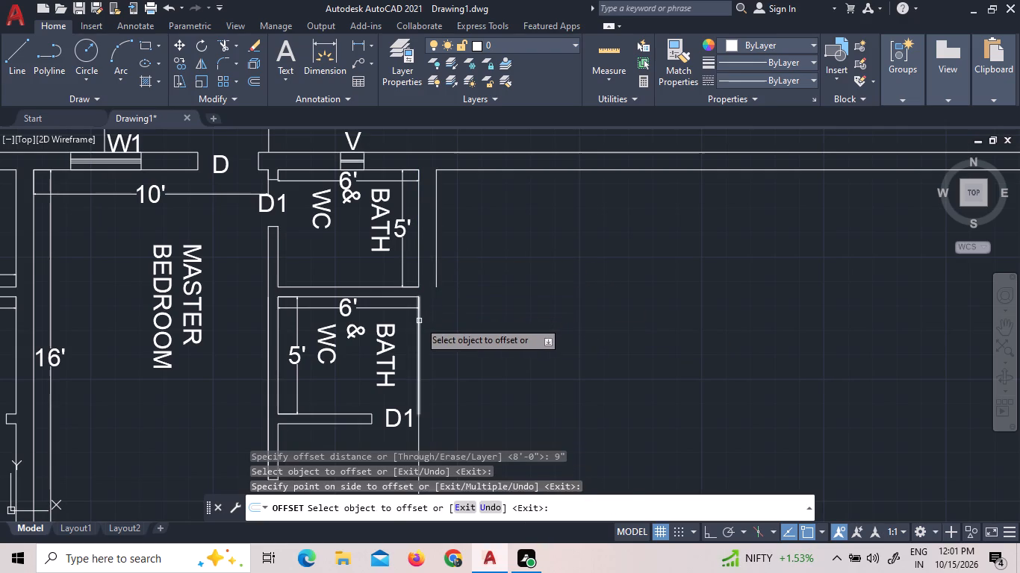
click(419, 321)
click(430, 321)
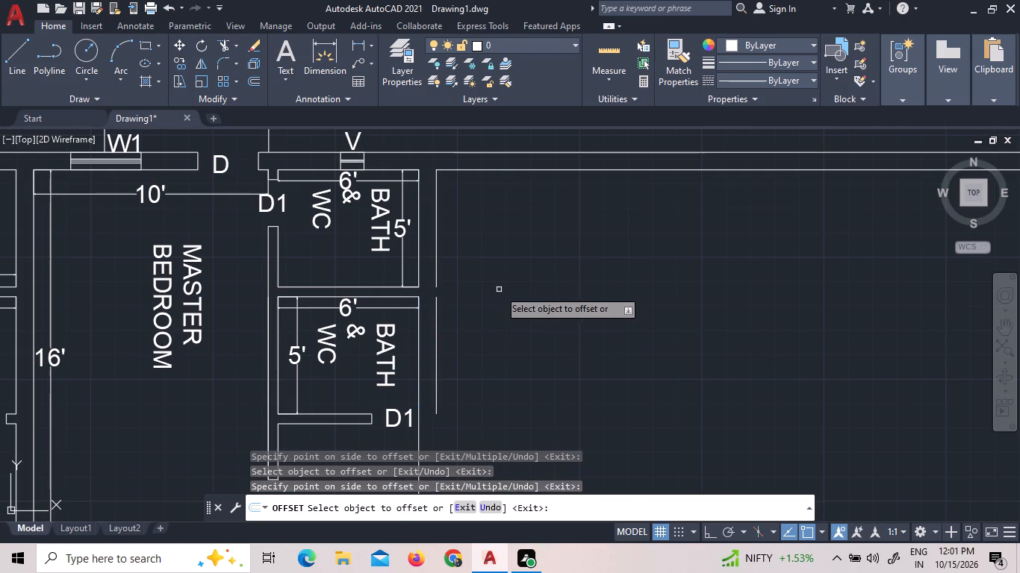
Offset the inner east wall line along the third unit's HALL outward by the same 9".
scroll(499, 289, down, 2)
click(470, 372)
click(476, 373)
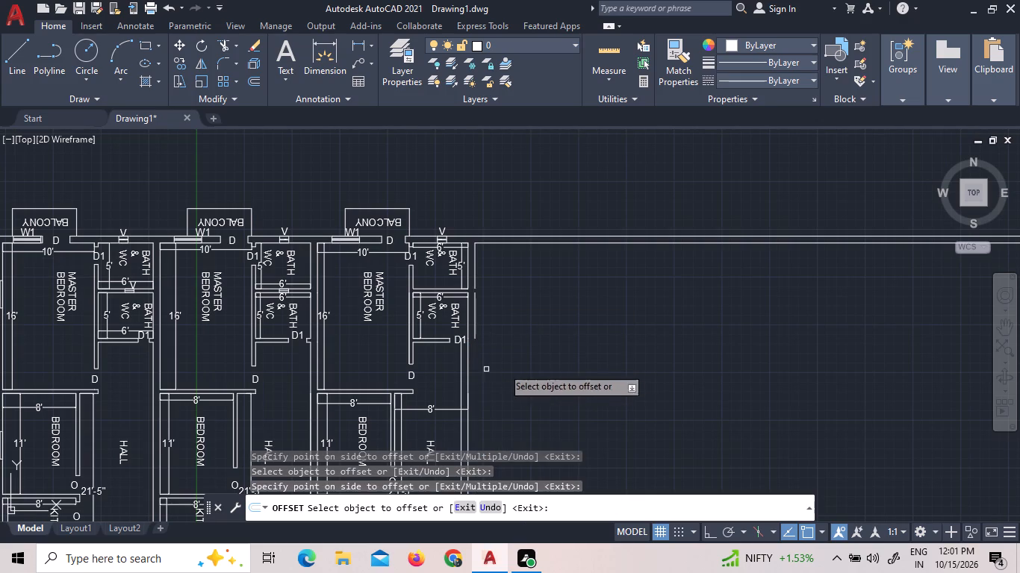
click(469, 363)
click(478, 363)
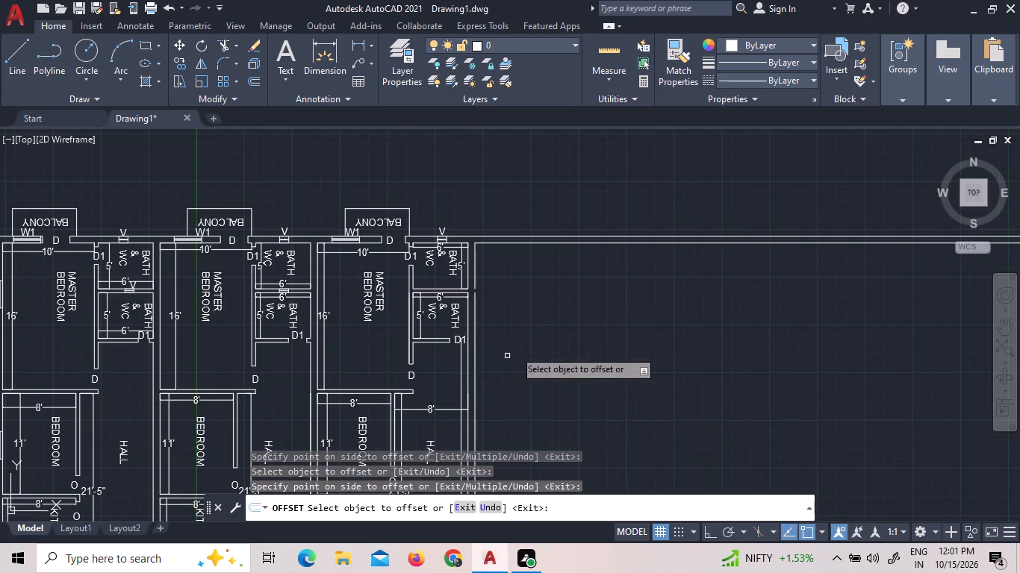
scroll(532, 293, down, 3)
scroll(512, 380, up, 3)
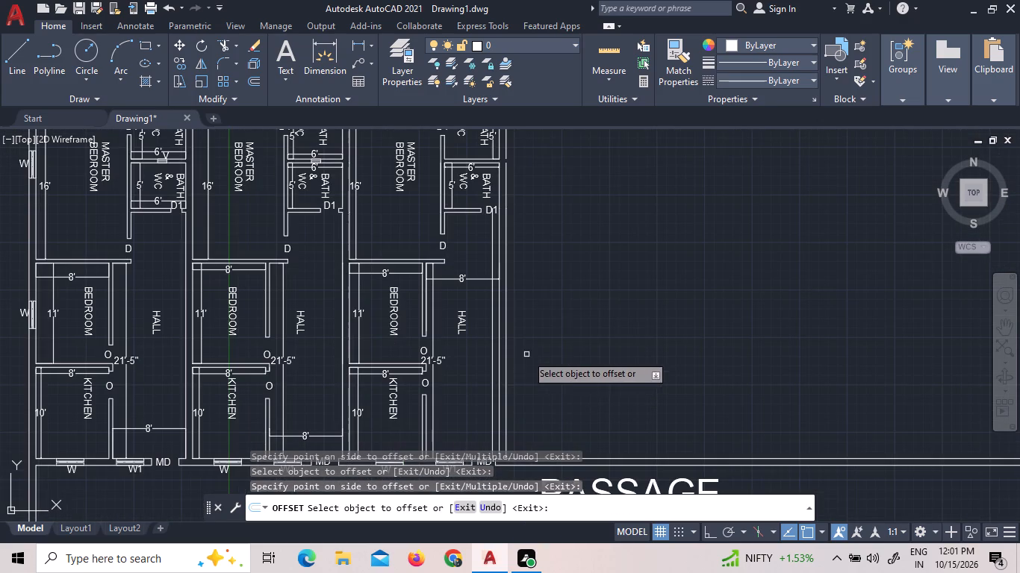
right_click(550, 284)
click(582, 293)
Erase the stray vertical line inside the third unit's HALL, next to the east wall.
scroll(498, 297, up, 2)
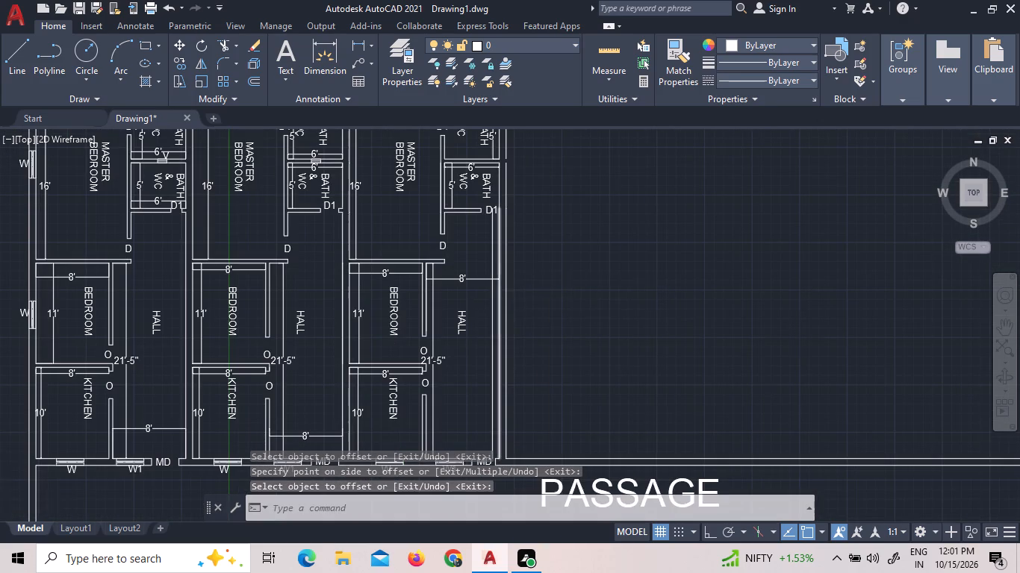
scroll(498, 297, up, 2)
click(472, 310)
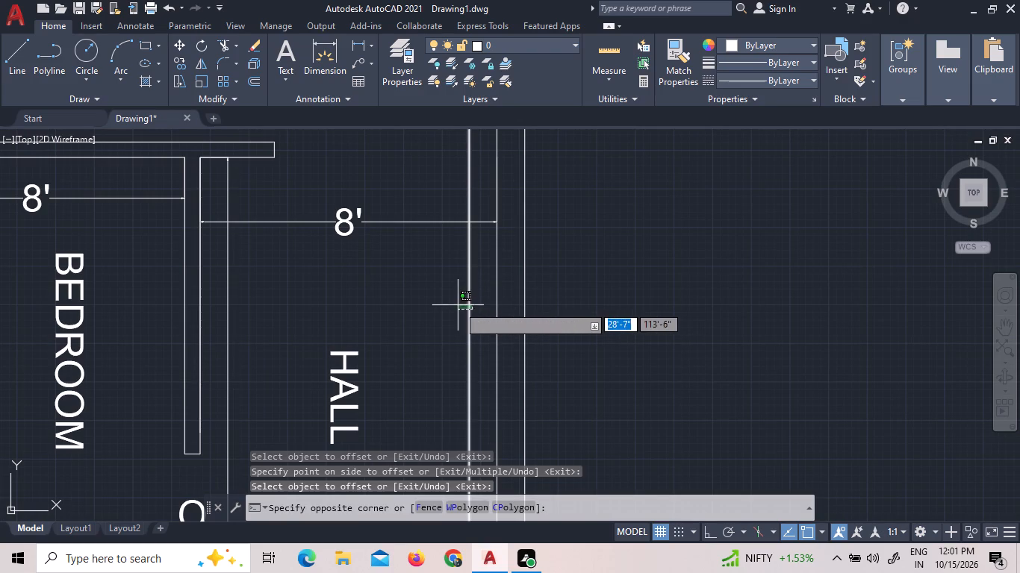
click(458, 305)
key(Delete)
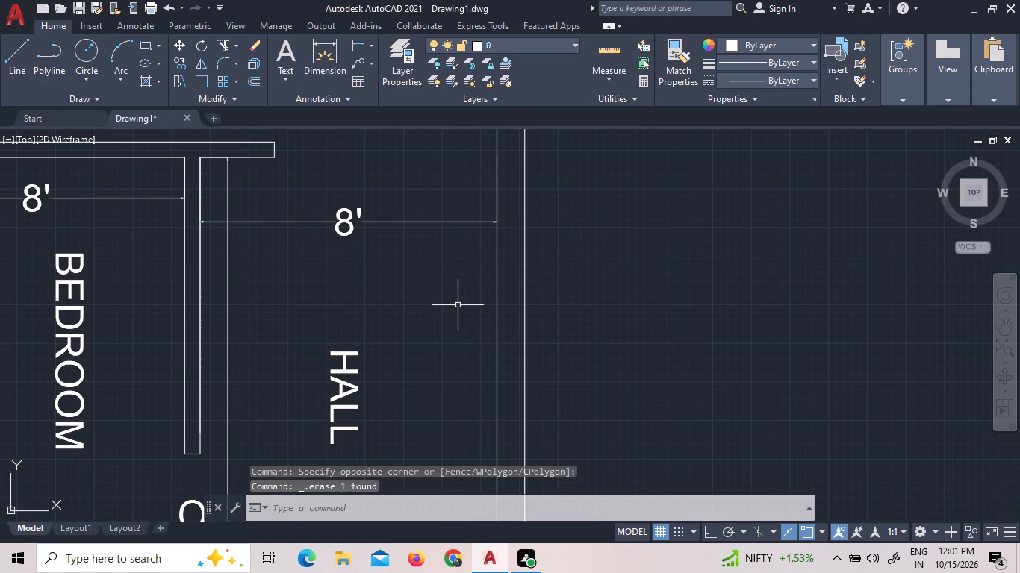
Join the two outer wall segments beside the third unit's BATH & WC rooms into one line.
scroll(458, 305, down, 5)
scroll(452, 212, up, 2)
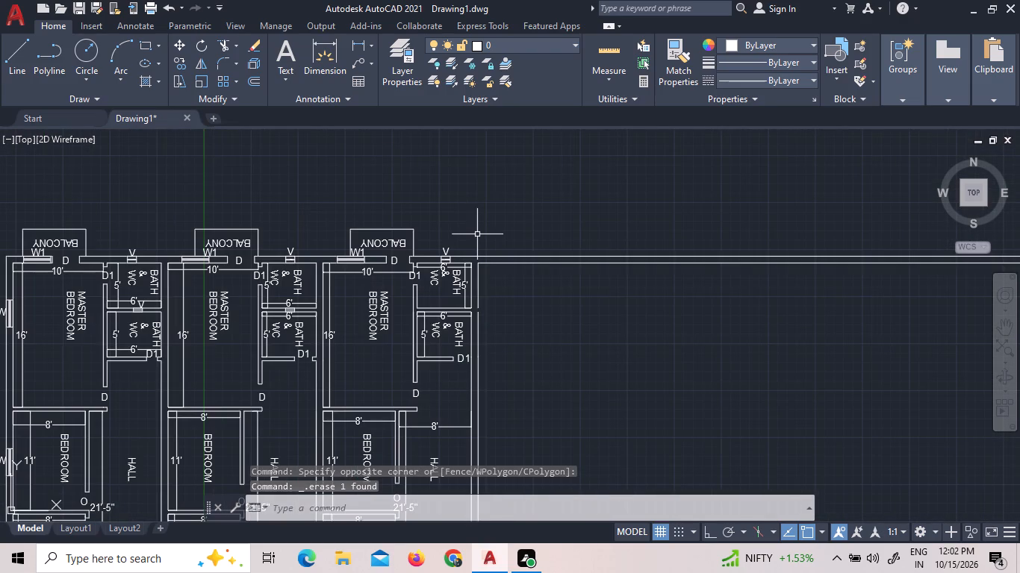
text(J)
key(space)
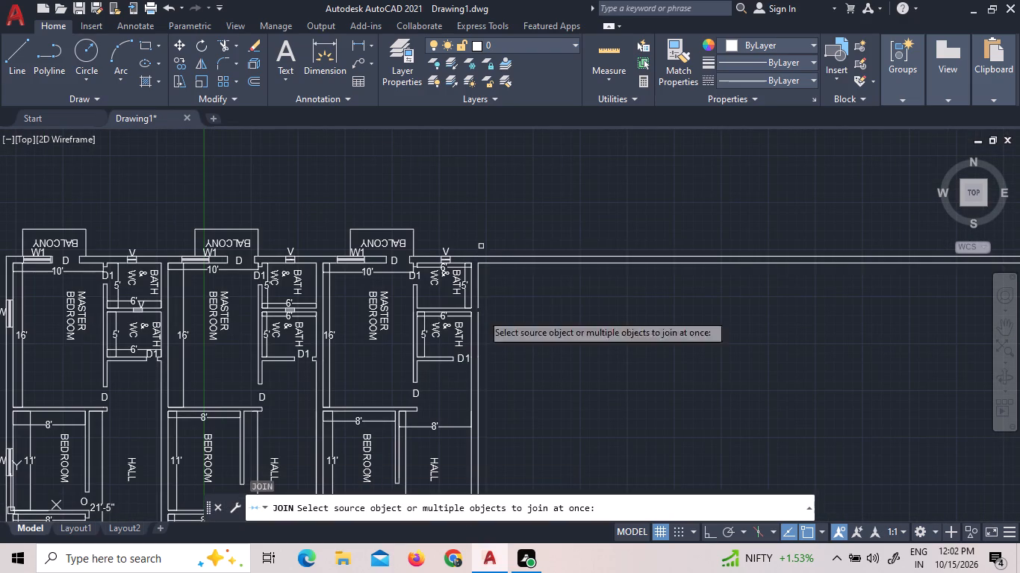
scroll(472, 350, up, 2)
click(483, 303)
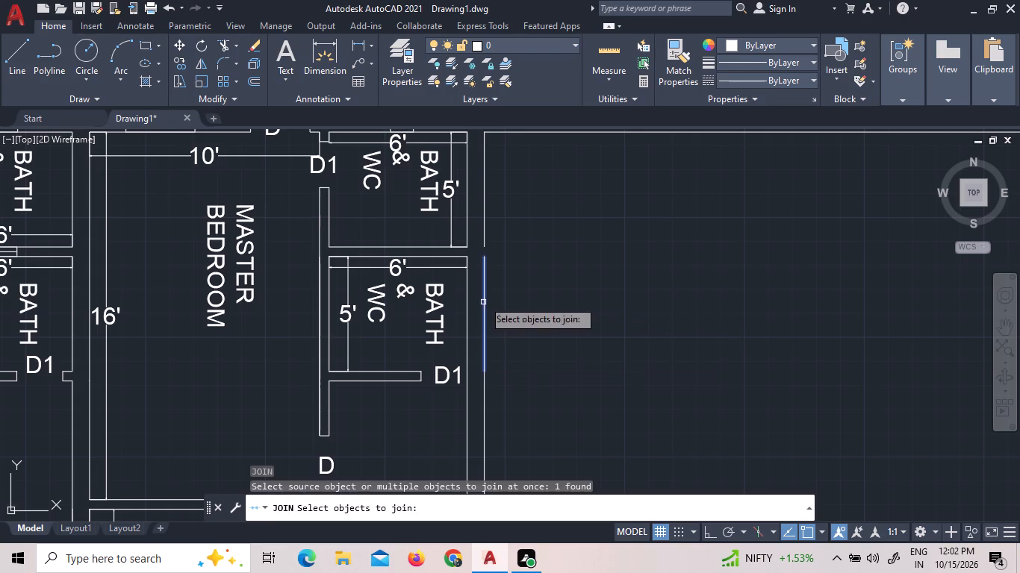
click(485, 219)
key(space)
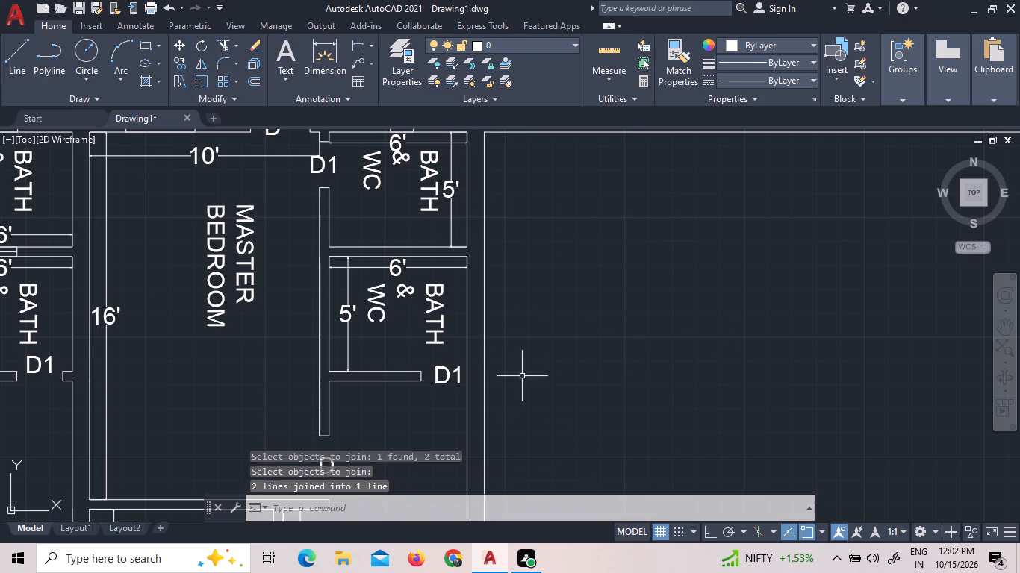
Join the outer wall line along the HALL with the joined line beside the BATH & WC rooms.
click(483, 383)
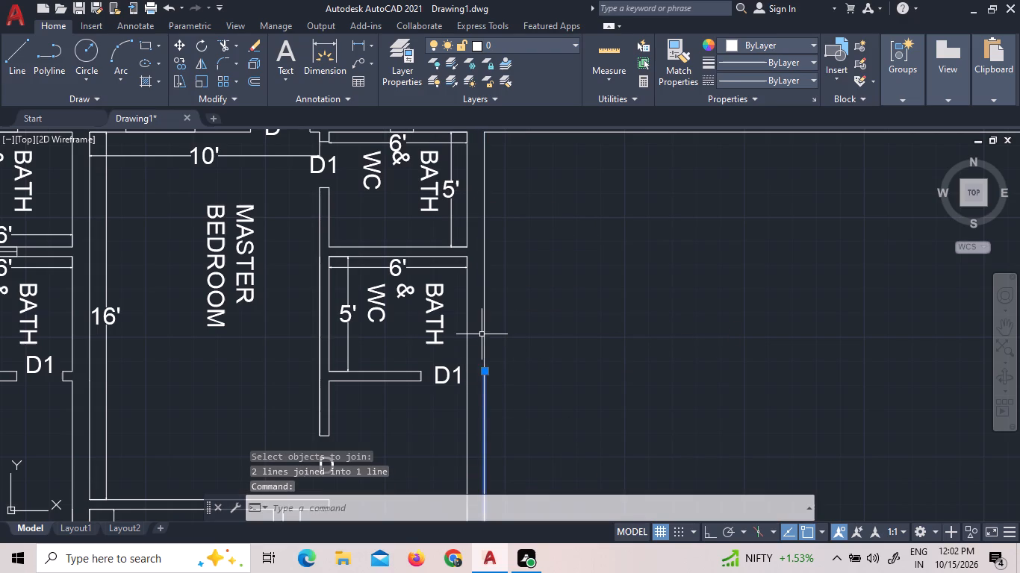
click(482, 334)
text(J)
key(space)
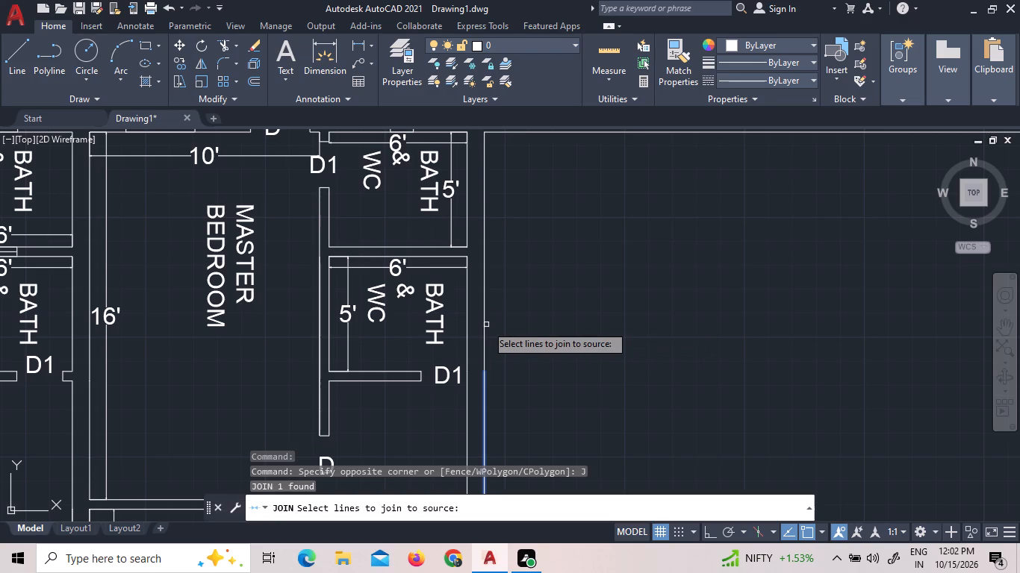
click(485, 319)
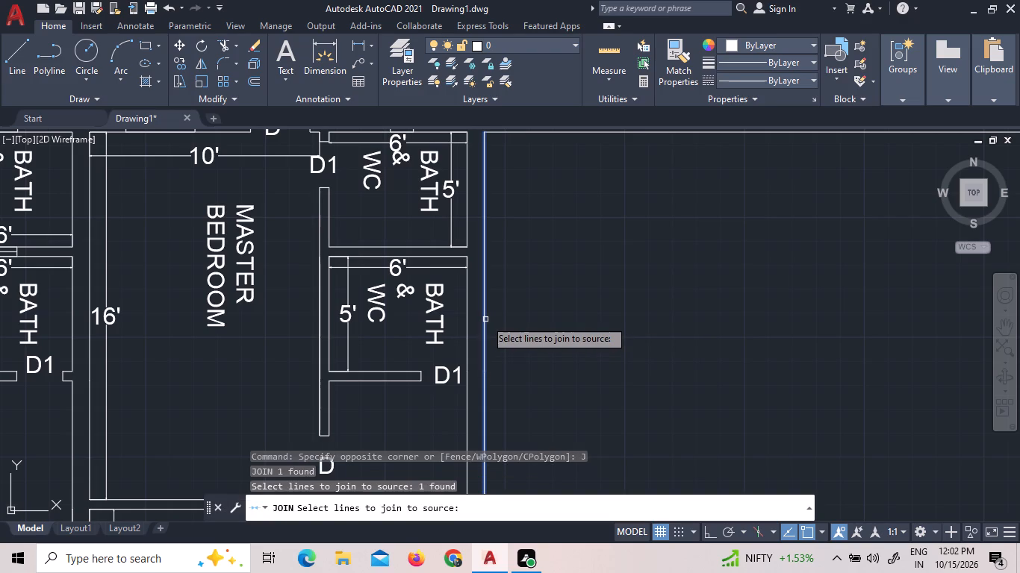
key(space)
Check that the joined outer wall line beside the third unit runs unbroken from the north wall to the passage wall.
click(485, 319)
click(561, 330)
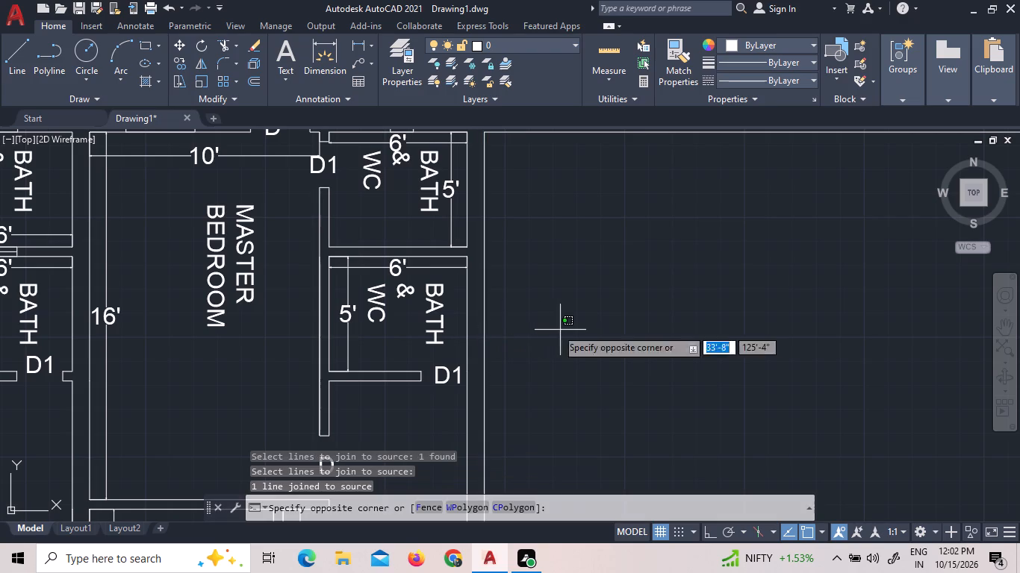
click(482, 306)
scroll(578, 155, down, 2)
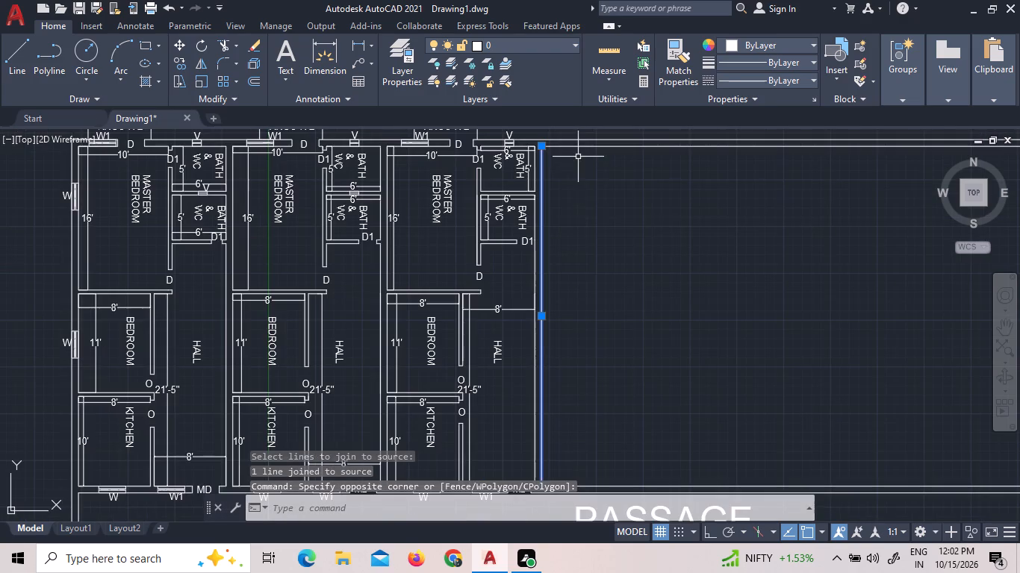
scroll(576, 272, down, 3)
scroll(581, 298, up, 3)
scroll(572, 245, down, 1)
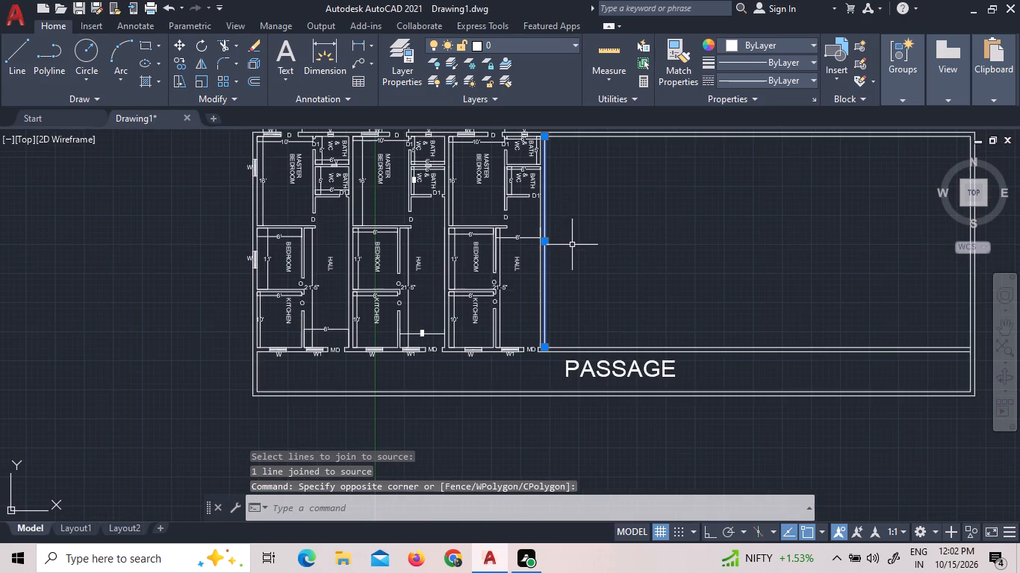
scroll(591, 183, down, 3)
scroll(609, 161, up, 5)
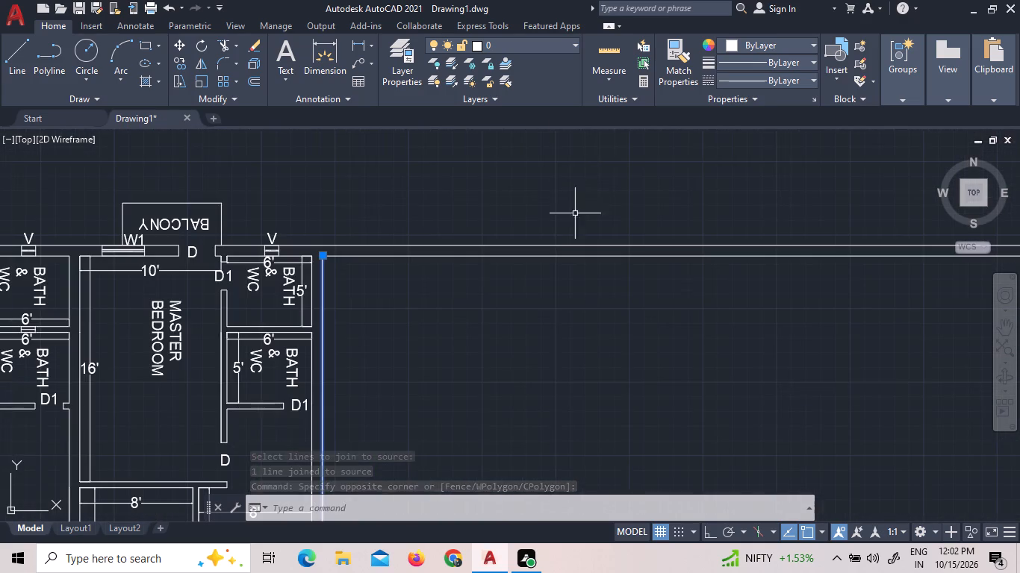
scroll(419, 280, up, 2)
right_click(416, 277)
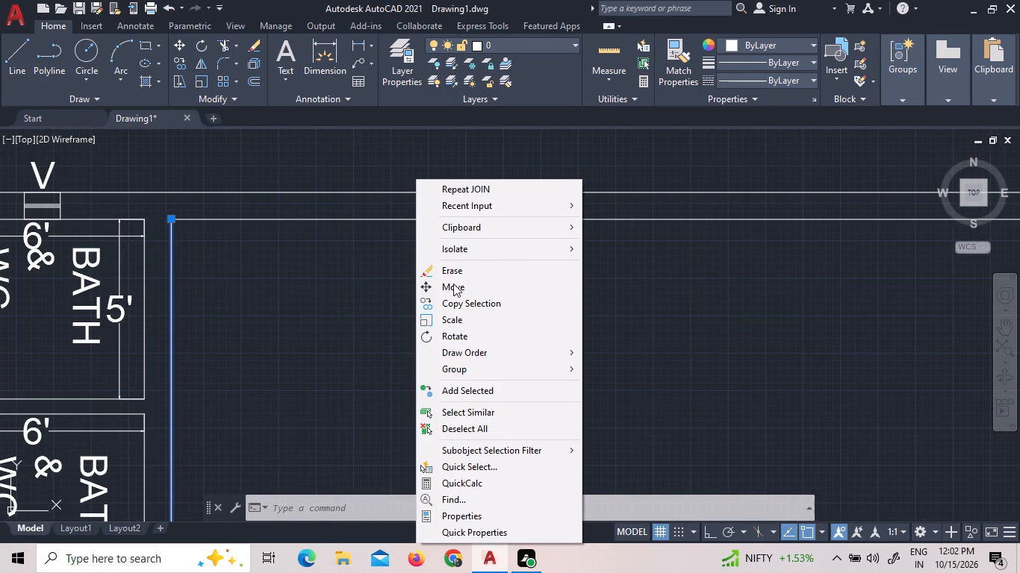
click(385, 310)
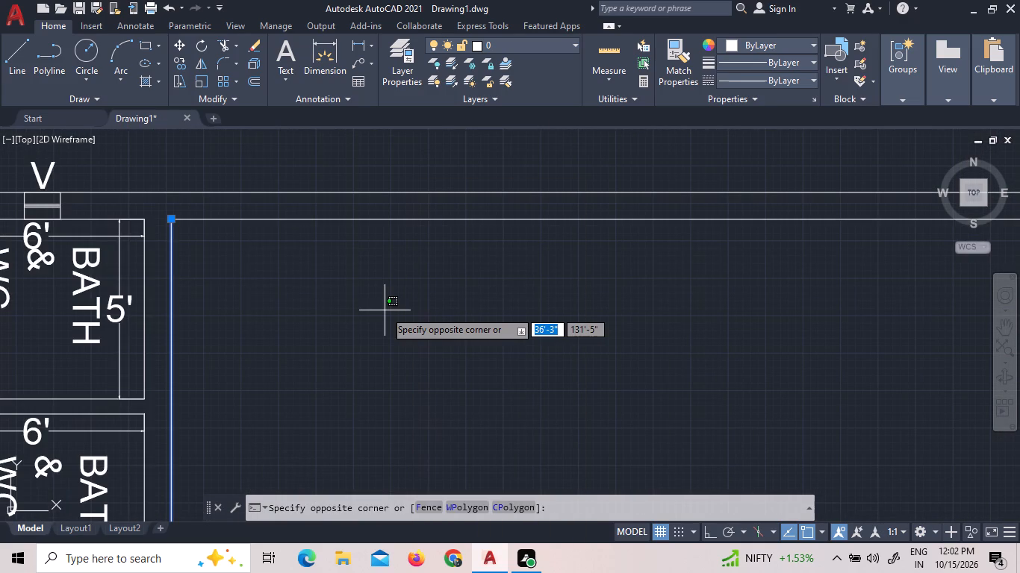
key(Escape)
key(Escape)
key(Escape)
key(Escape)
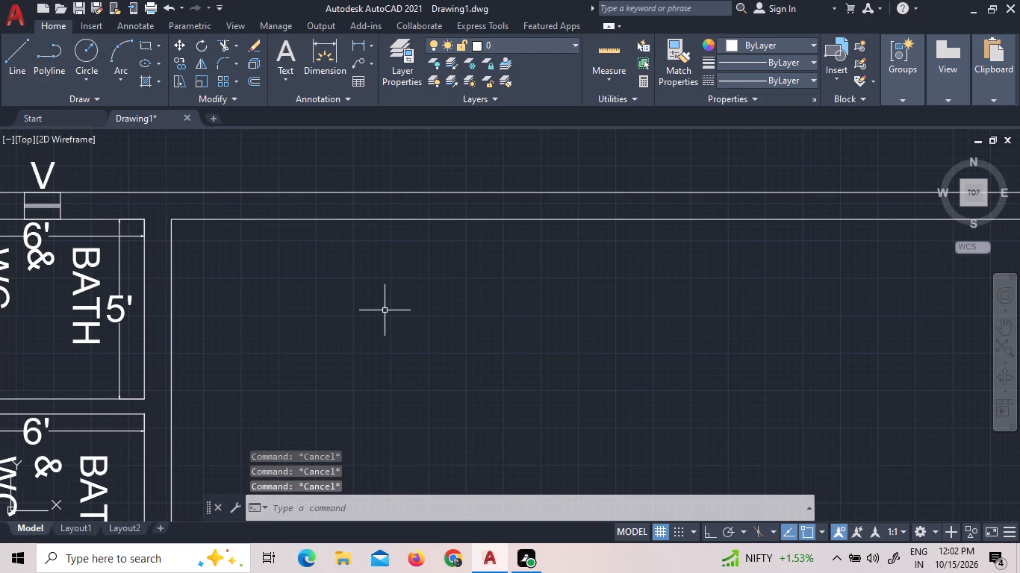
Offset the third unit's outer east wall line 8' eastward into the empty area.
scroll(319, 286, up, 1)
middle_drag(319, 286, 286, 309)
scroll(282, 307, down, 2)
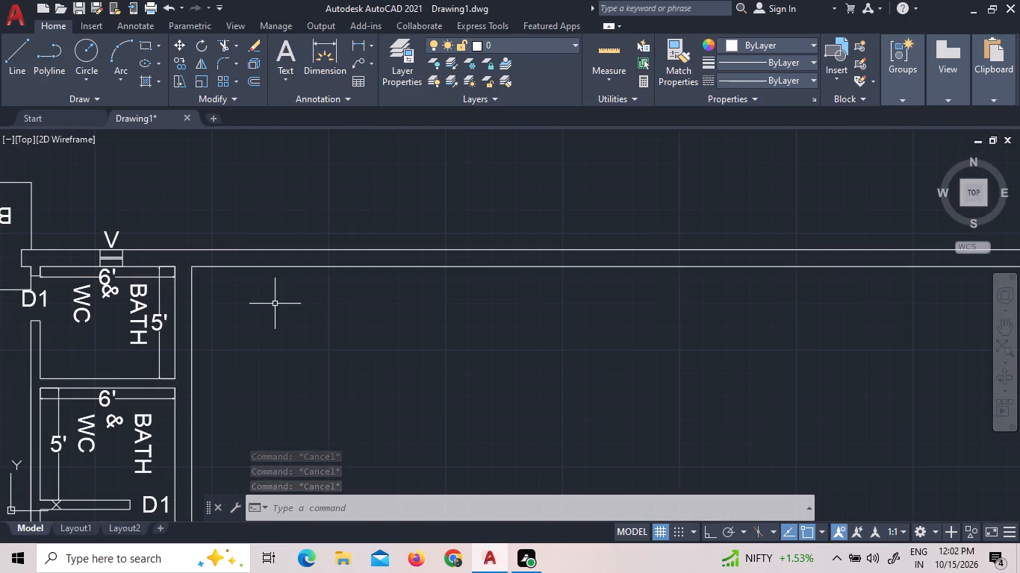
middle_drag(753, 320, 650, 254)
key(o)
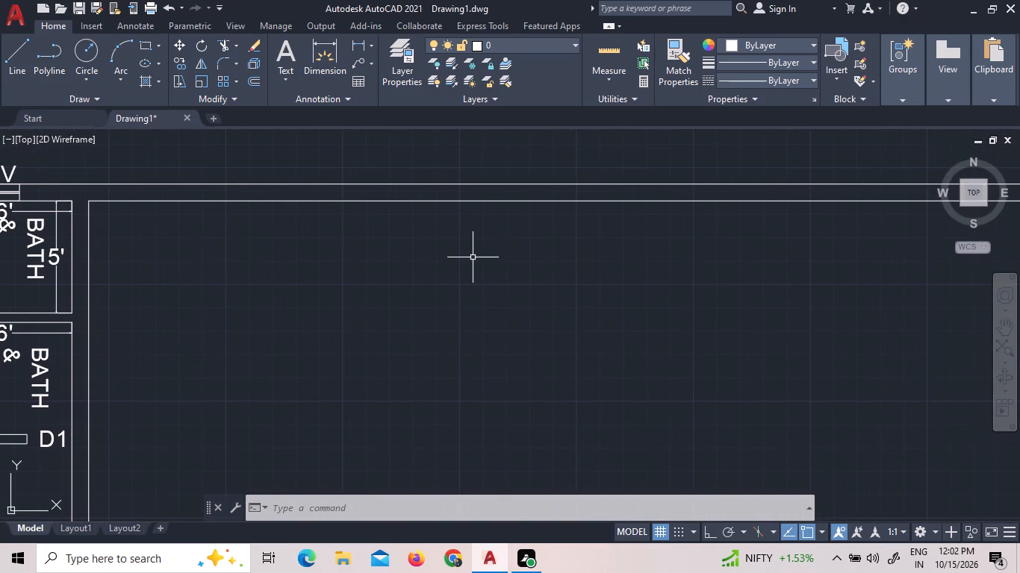
key(Return)
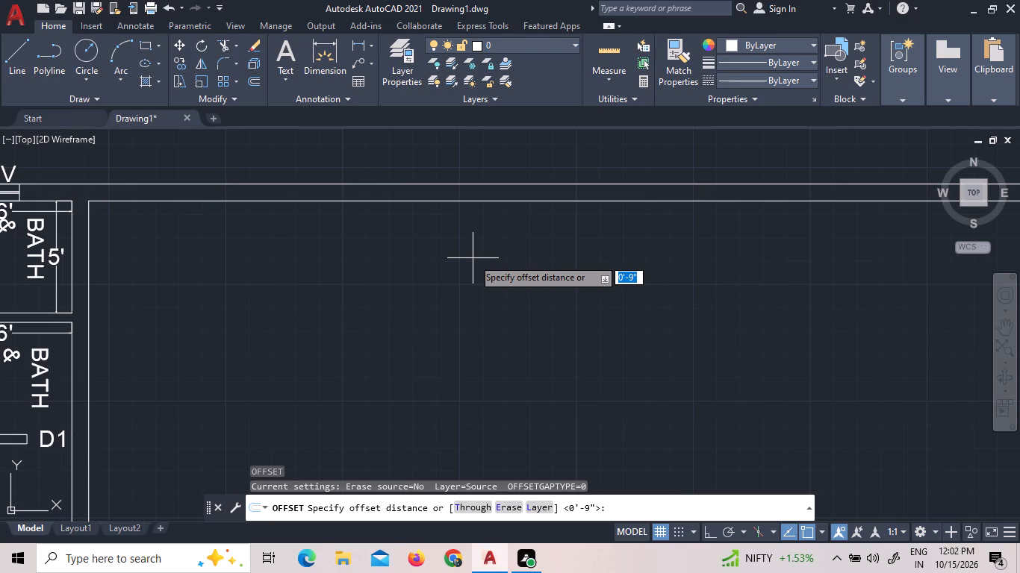
key(8)
key(apostrophe)
key(Return)
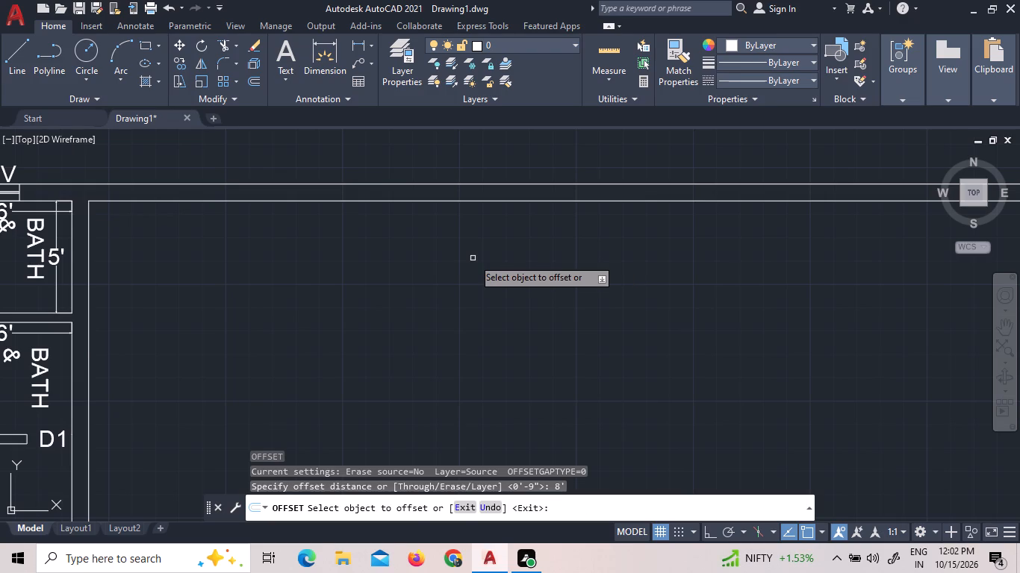
click(89, 307)
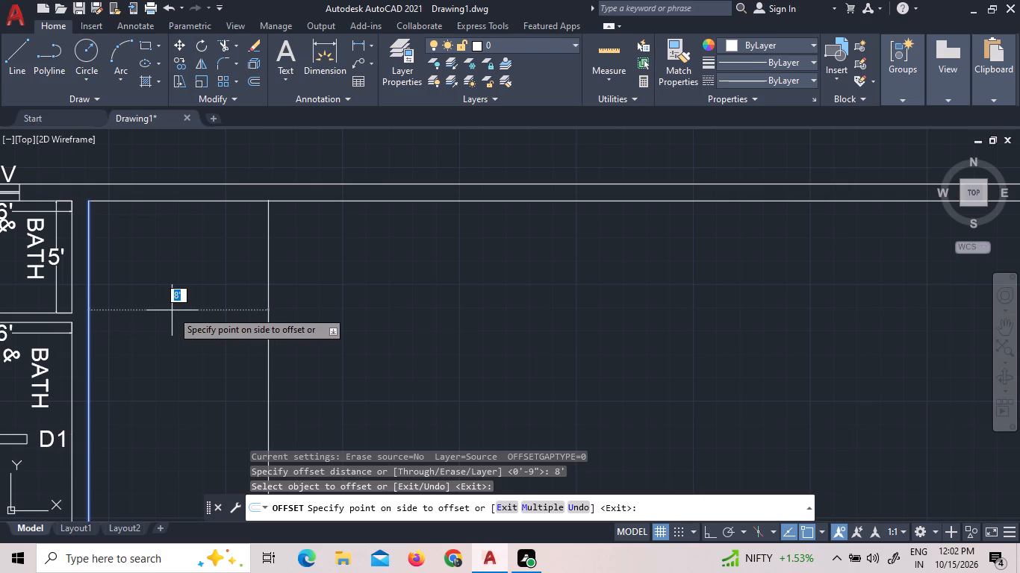
click(172, 310)
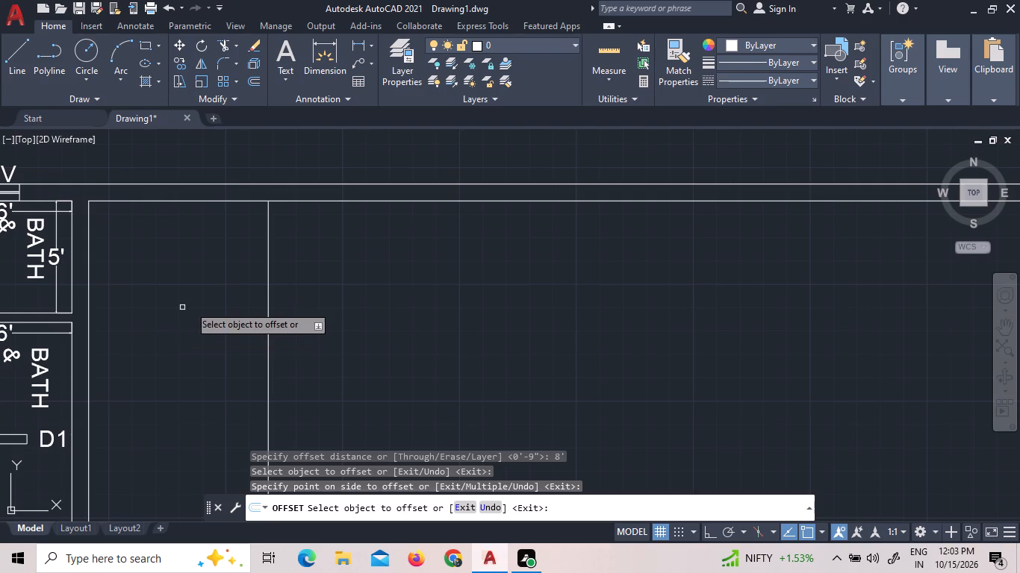
scroll(233, 283, down, 4)
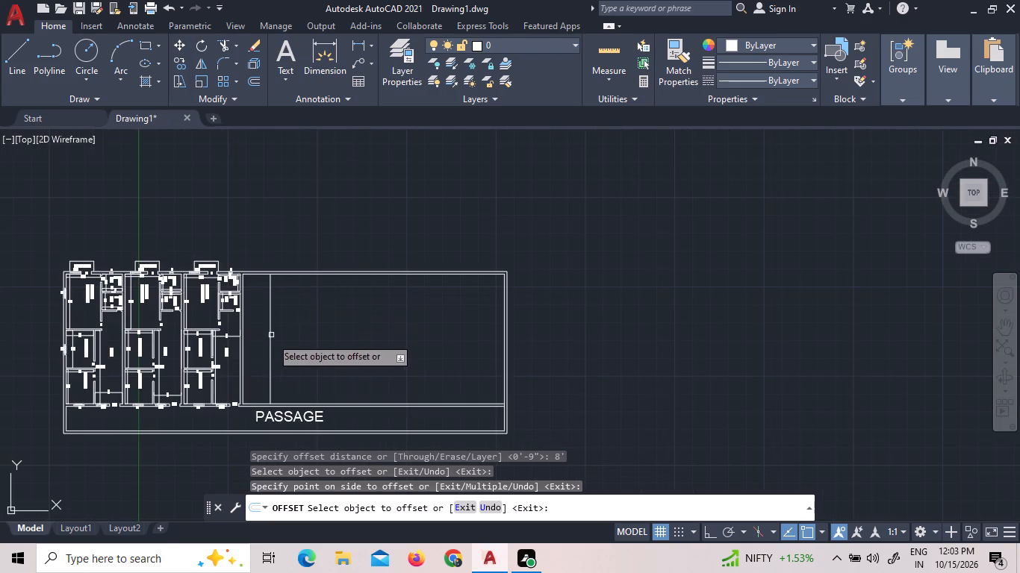
scroll(273, 351, up, 2)
right_click(309, 323)
click(340, 331)
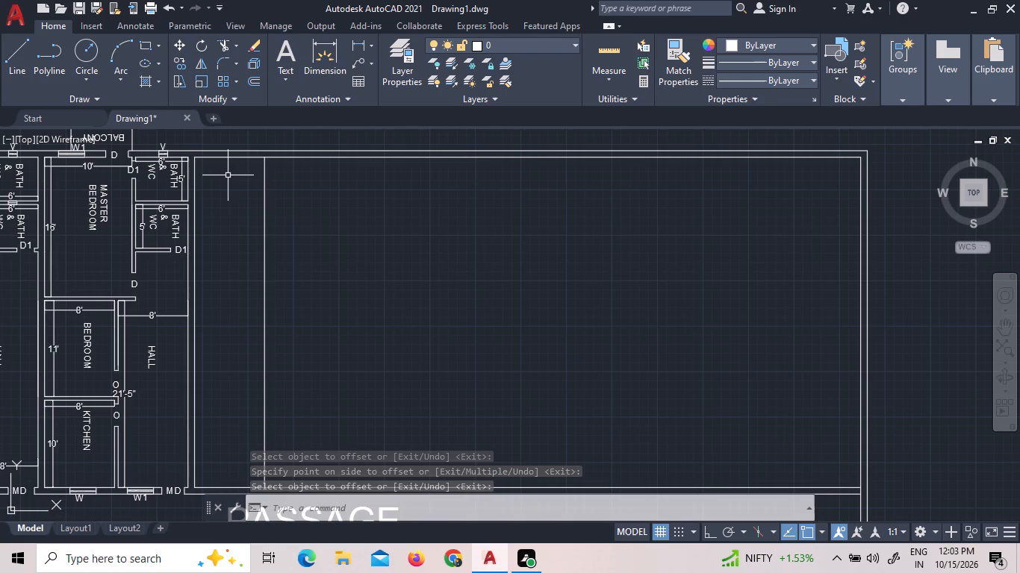
Offset the inner line of the north wall 11' southward across the empty area.
click(252, 82)
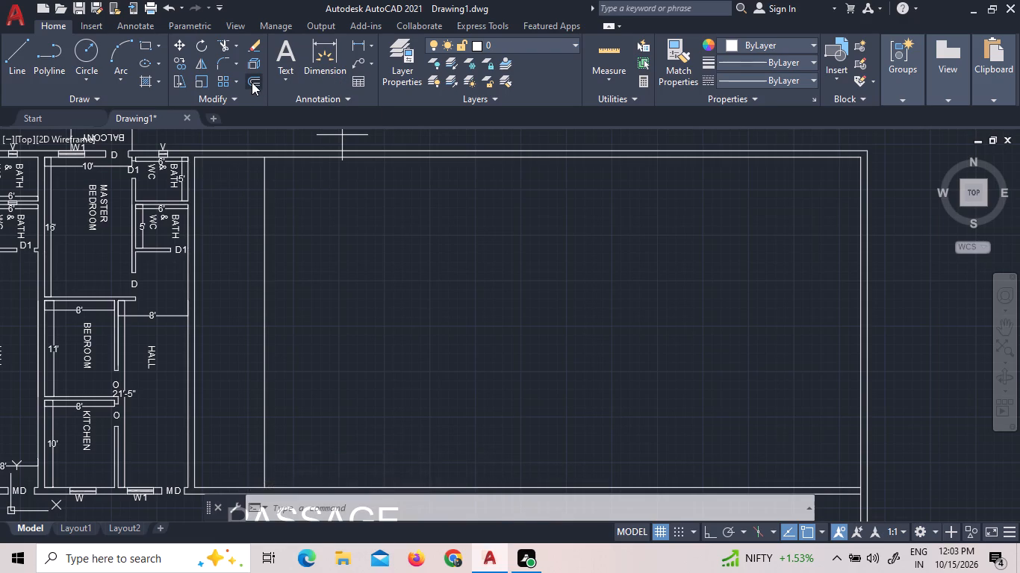
text(11)
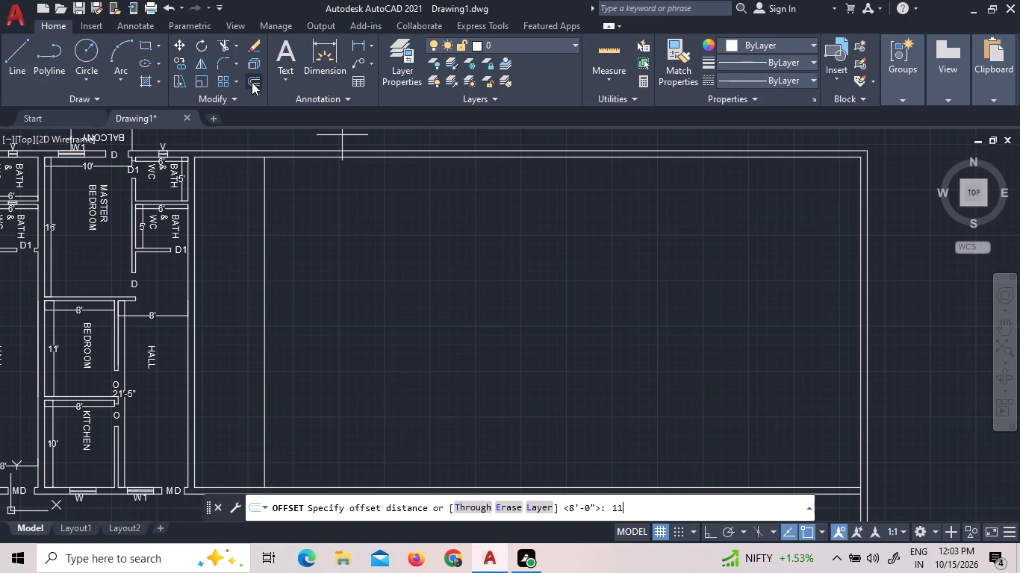
key(apostrophe)
key(Return)
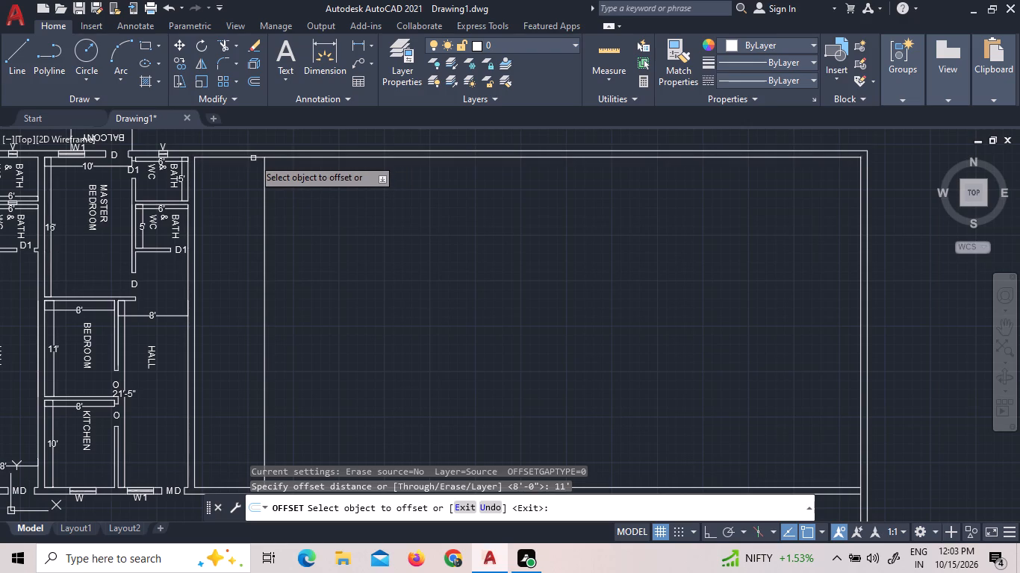
click(255, 157)
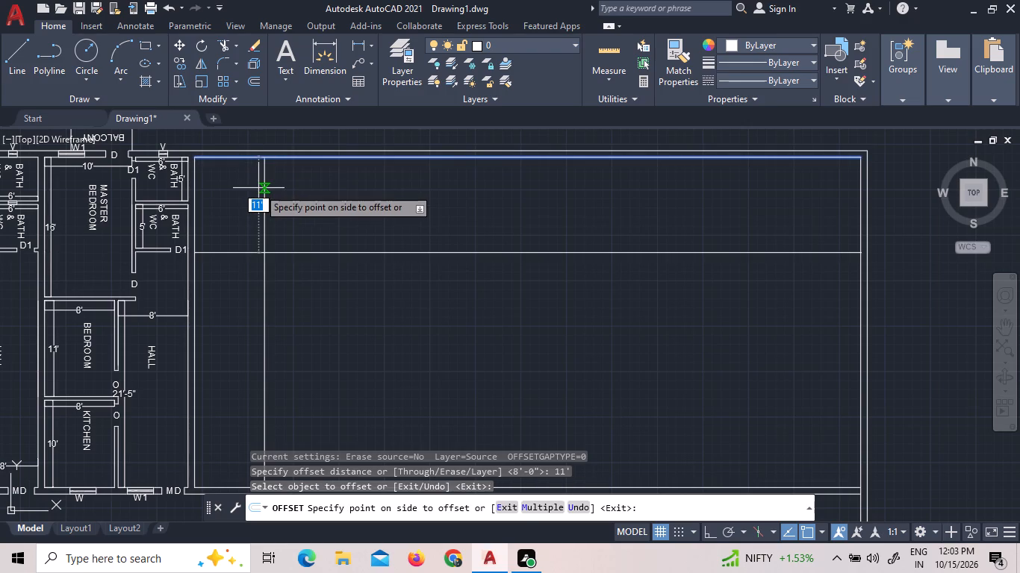
click(258, 188)
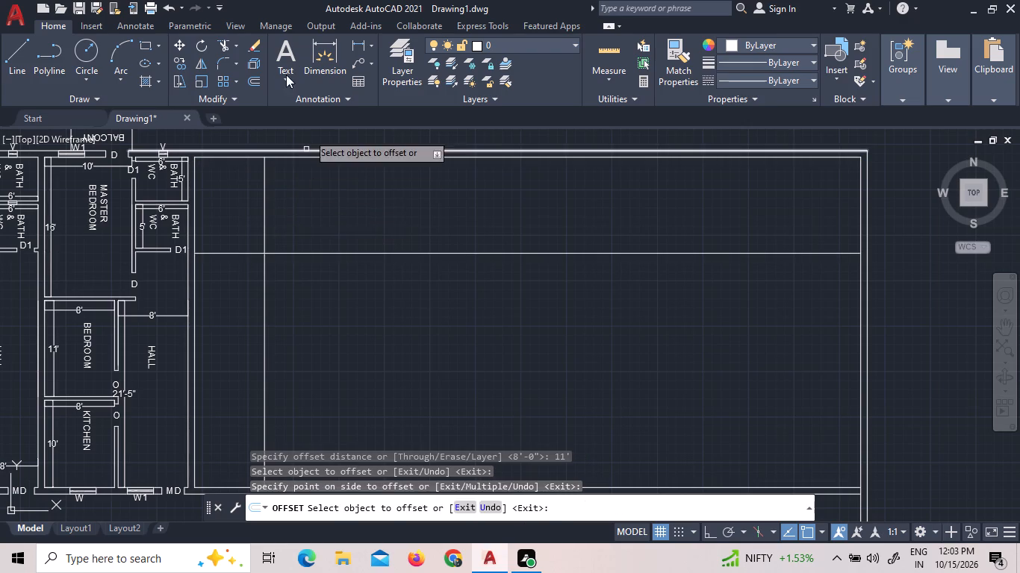
Give both new partition lines a 5" thickness, offsetting the horizontal one southward and the vertical one eastward.
click(258, 86)
key(5)
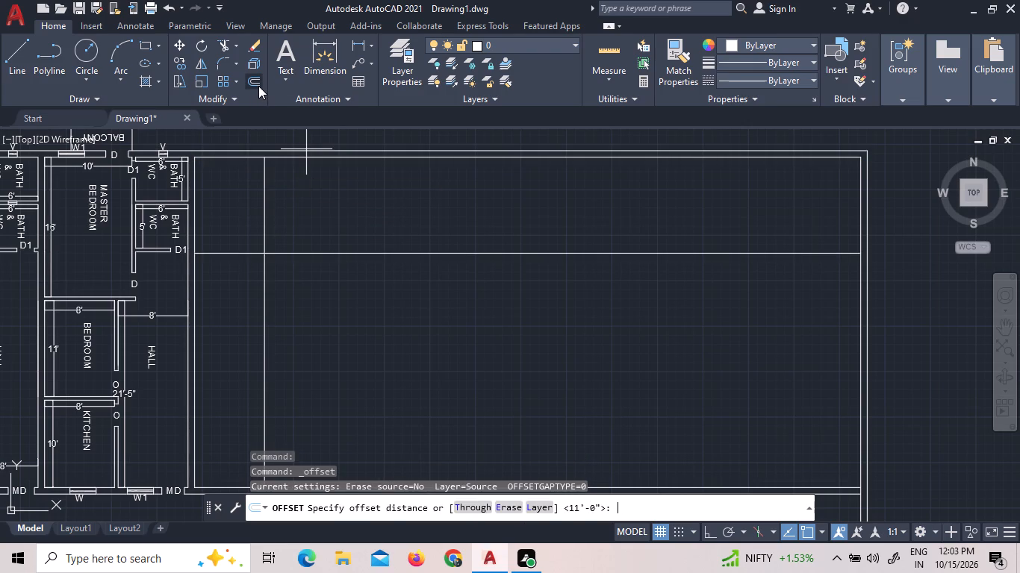
key(shift+quotedbl)
key(Return)
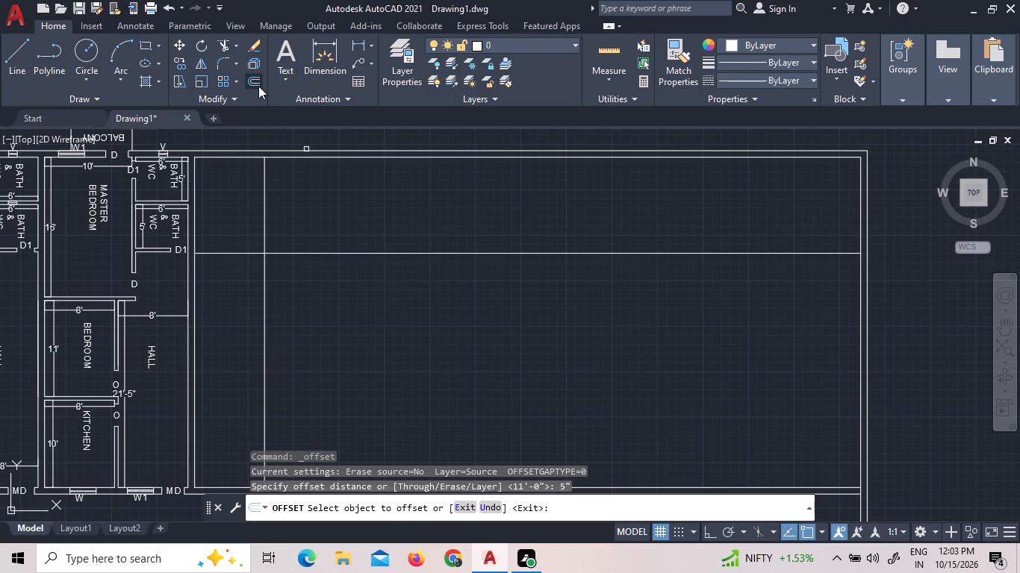
click(247, 251)
click(249, 284)
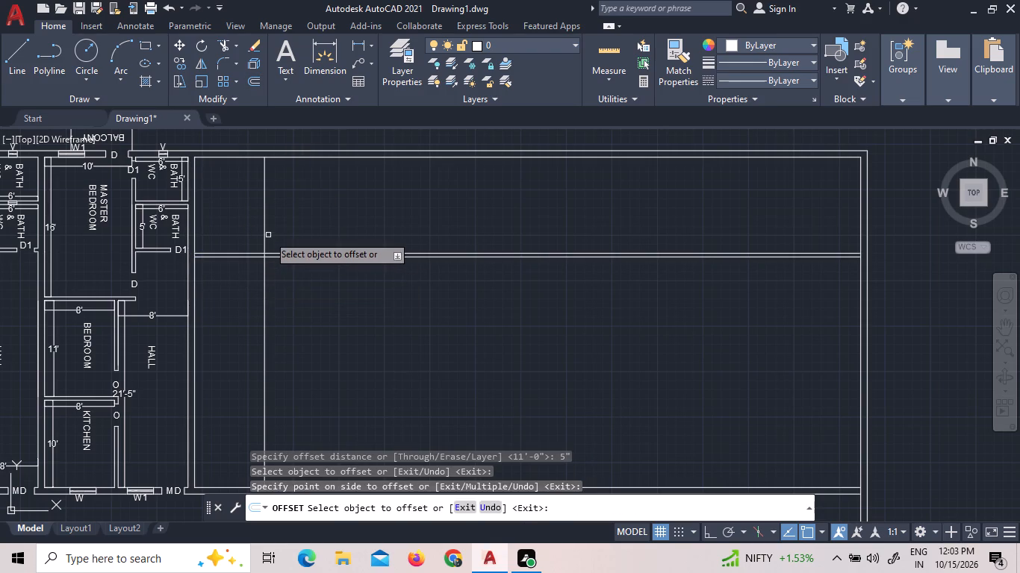
click(268, 235)
click(264, 228)
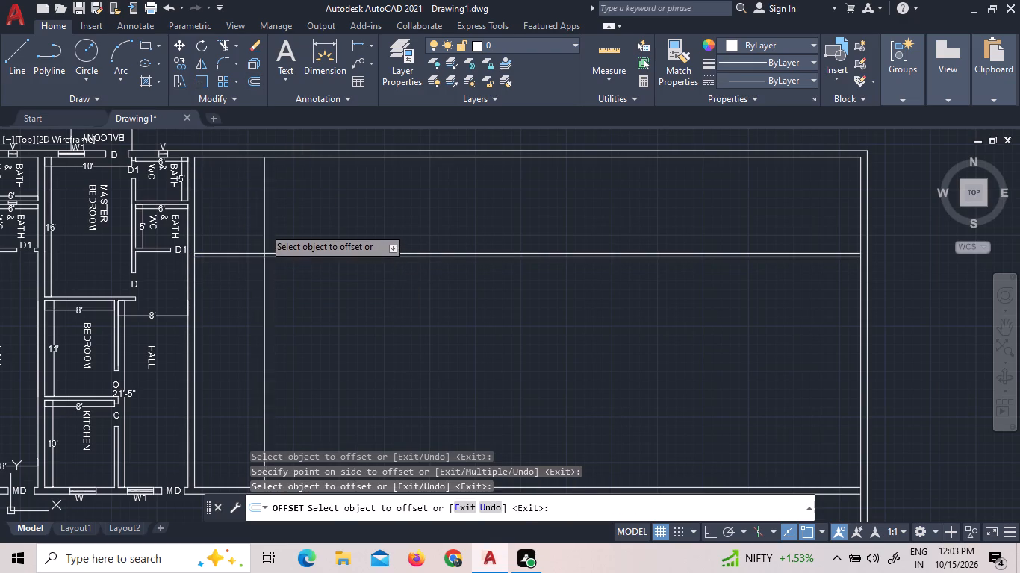
click(296, 230)
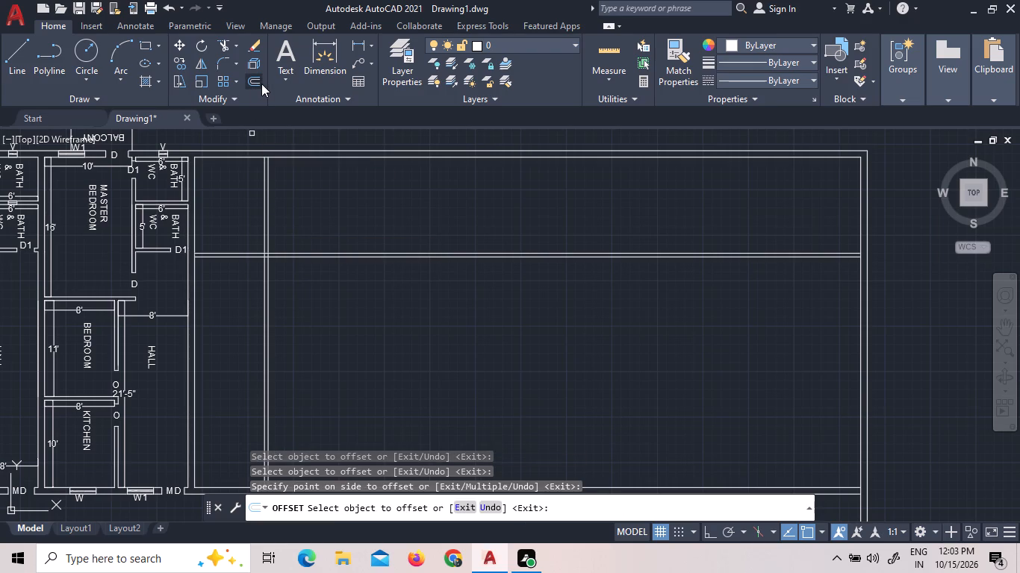
Offset the lower line of the horizontal 5" partition 11' southward.
click(259, 83)
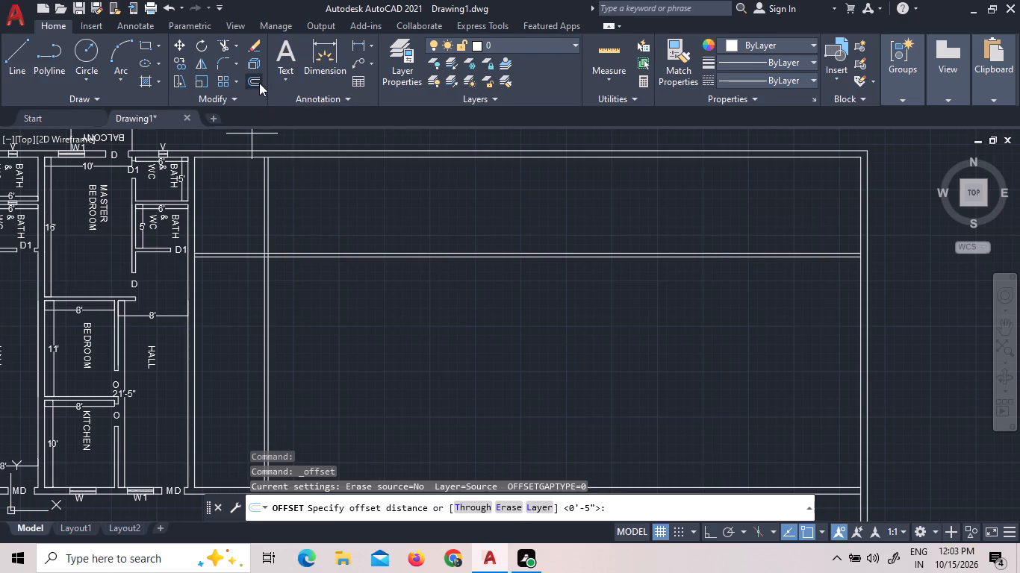
text(11')
key(Return)
click(260, 258)
click(260, 274)
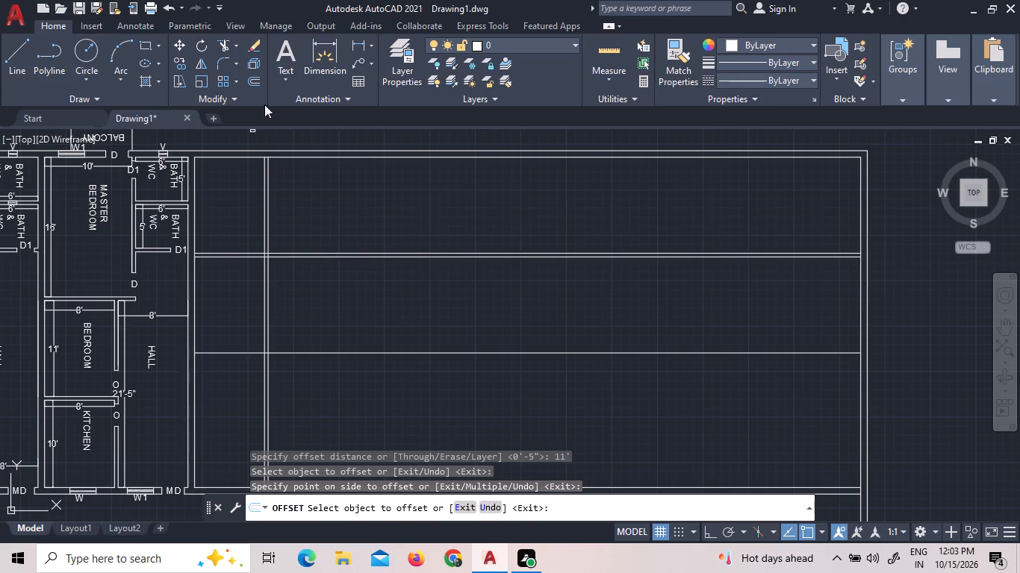
Offset the new horizontal line 5" southward to form the second horizontal partition, and finish offsetting.
click(256, 90)
click(258, 81)
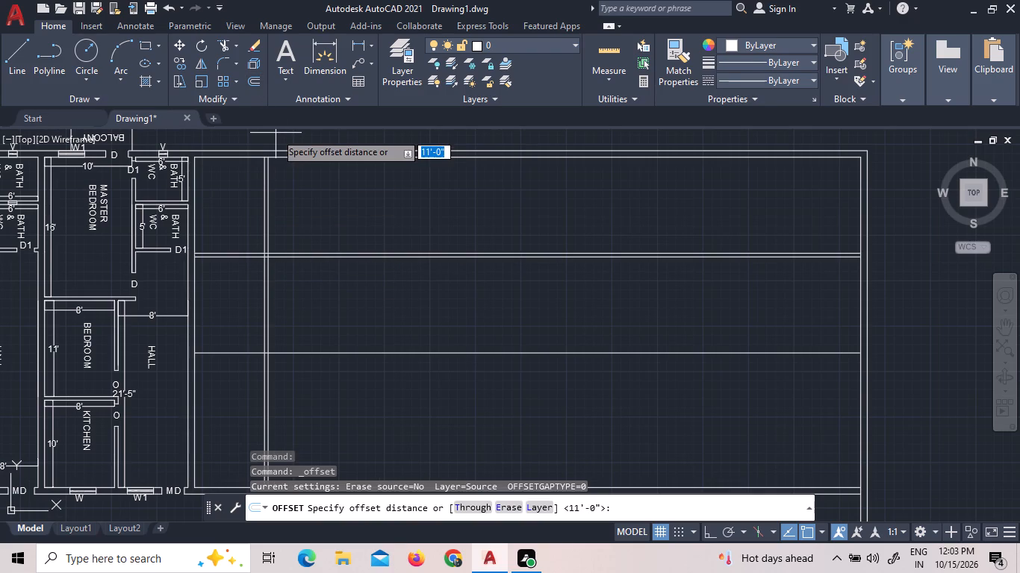
text(5")
key(Return)
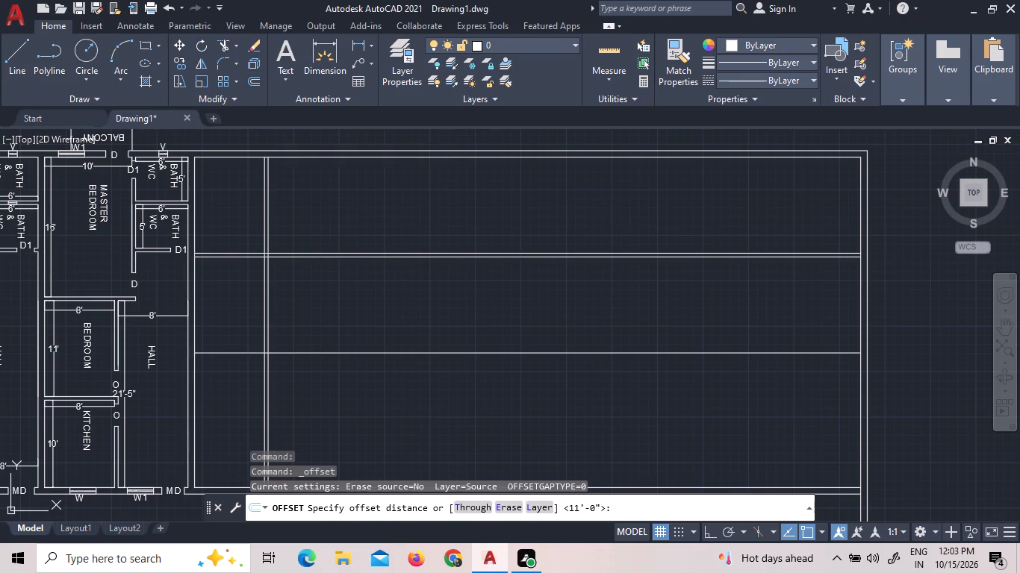
click(247, 351)
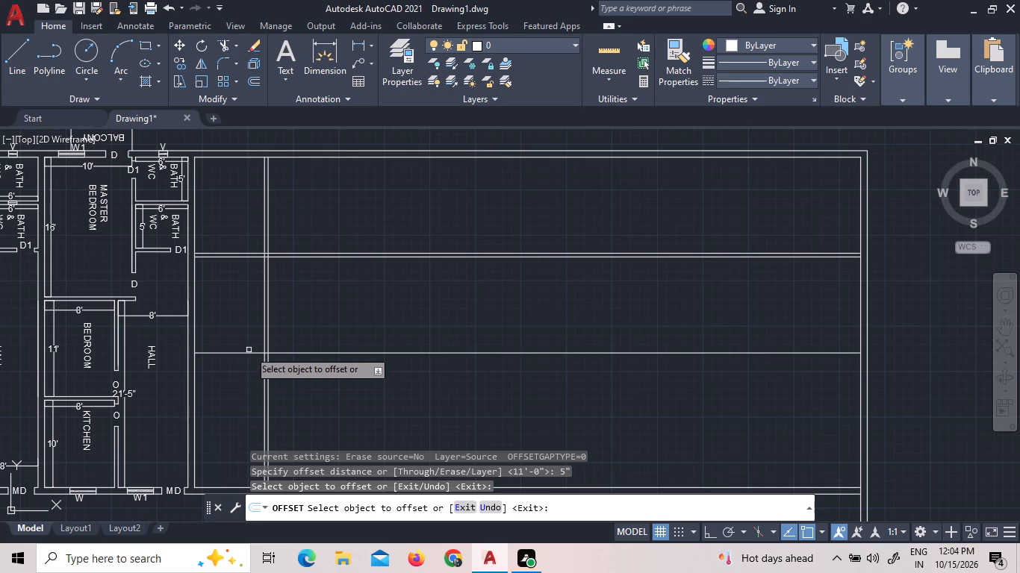
click(250, 353)
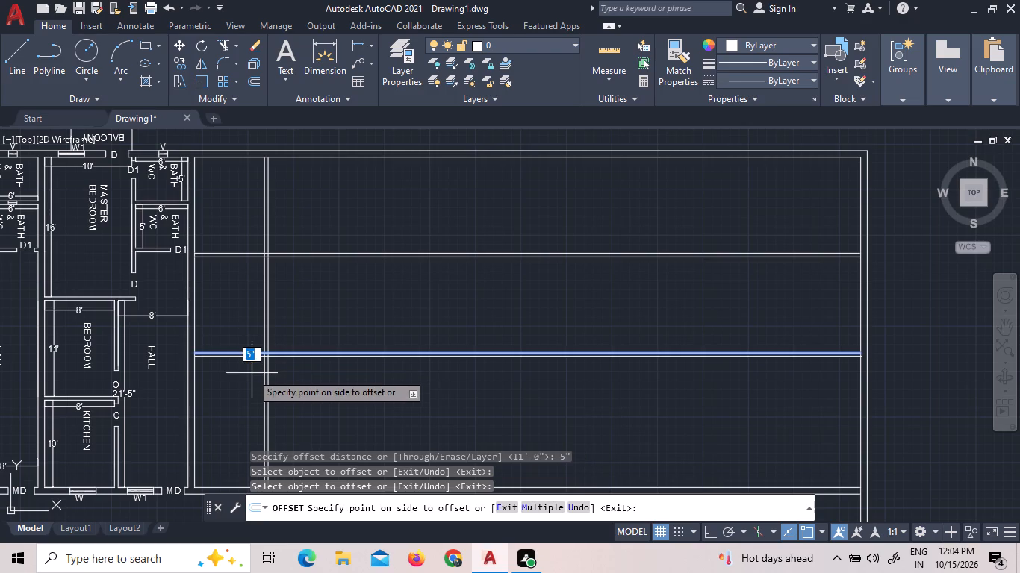
click(252, 373)
right_click(337, 287)
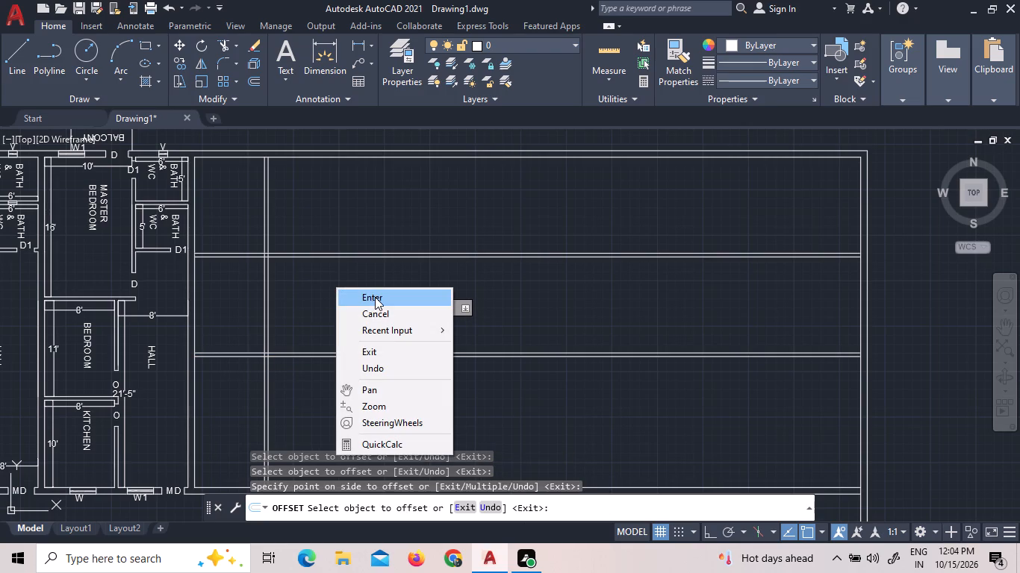
click(375, 297)
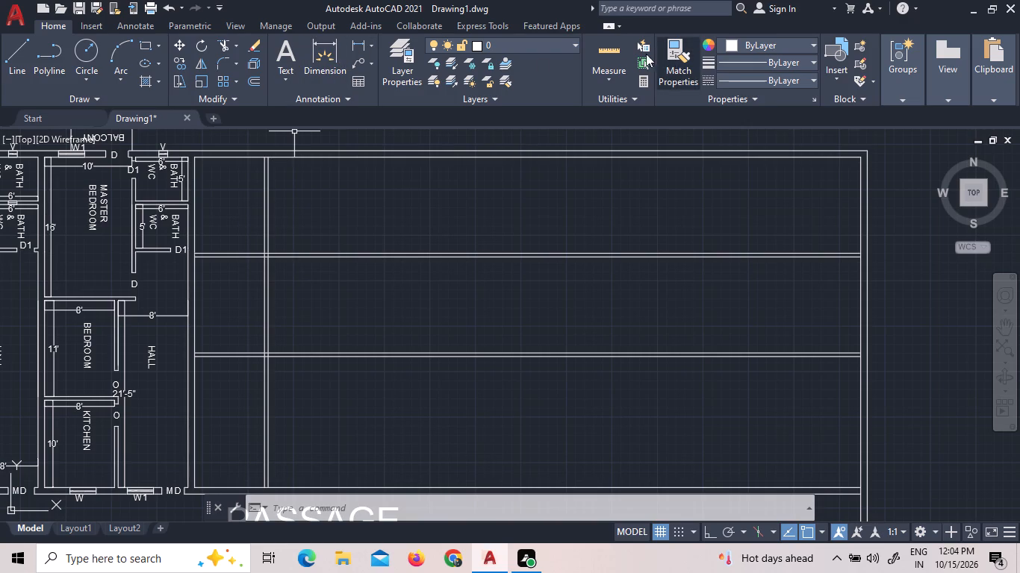
Measure the clear spacing between the two horizontal partitions east of the vertical partition.
click(618, 57)
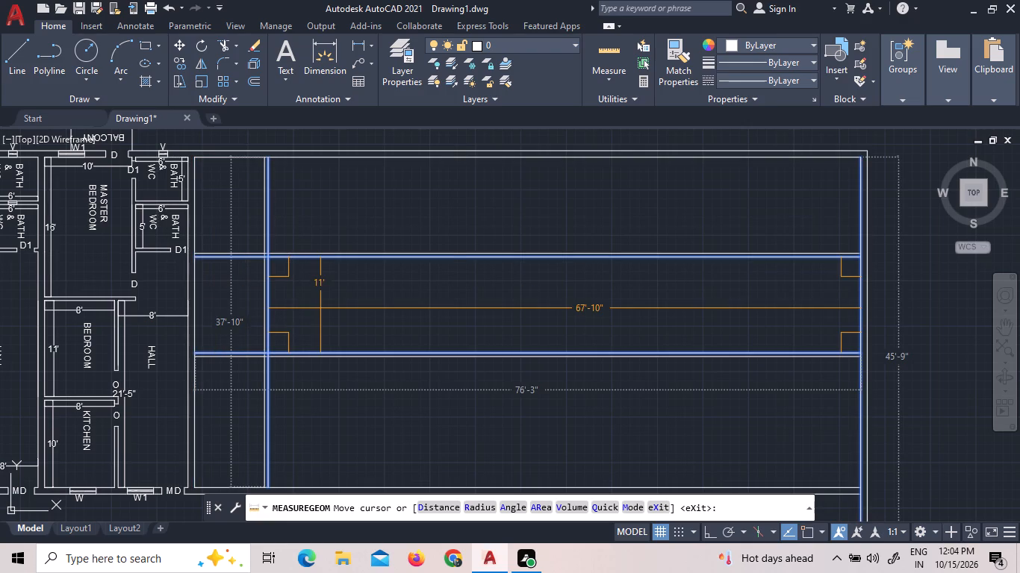
right_click(320, 308)
click(418, 29)
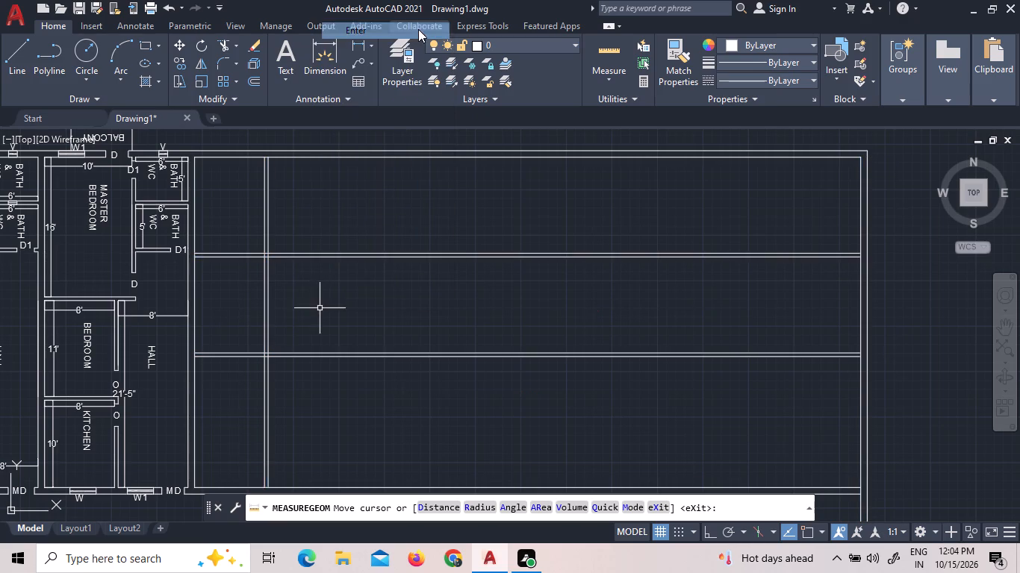
Trim away the part of the vertical 5" partition that lies north of the upper horizontal partition.
click(227, 48)
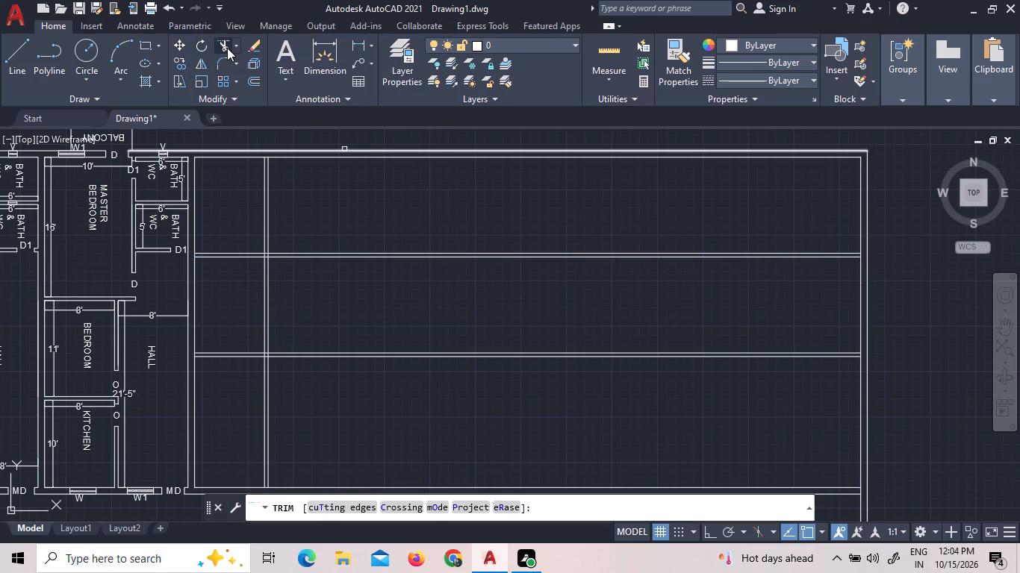
click(326, 288)
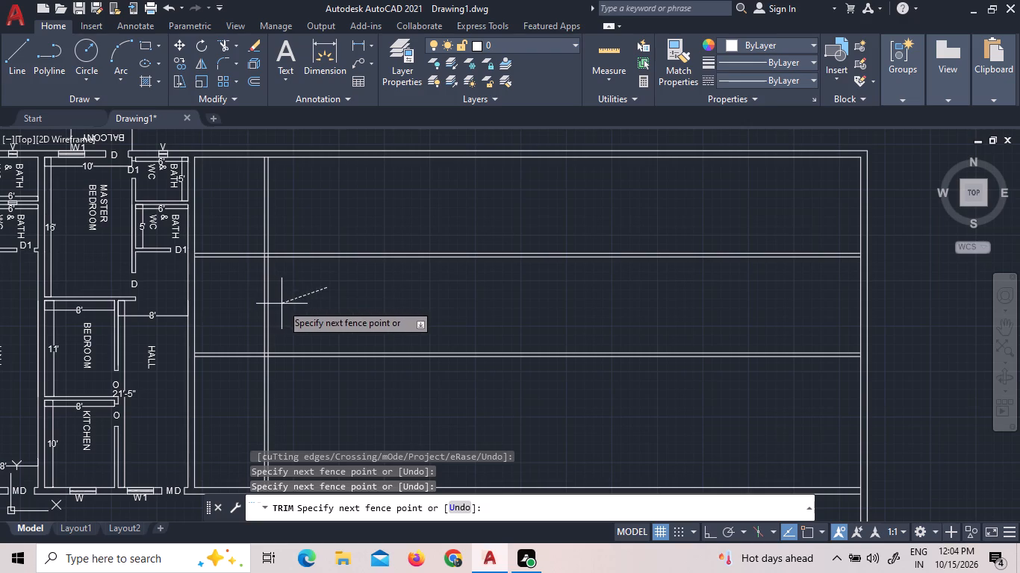
click(287, 278)
click(293, 222)
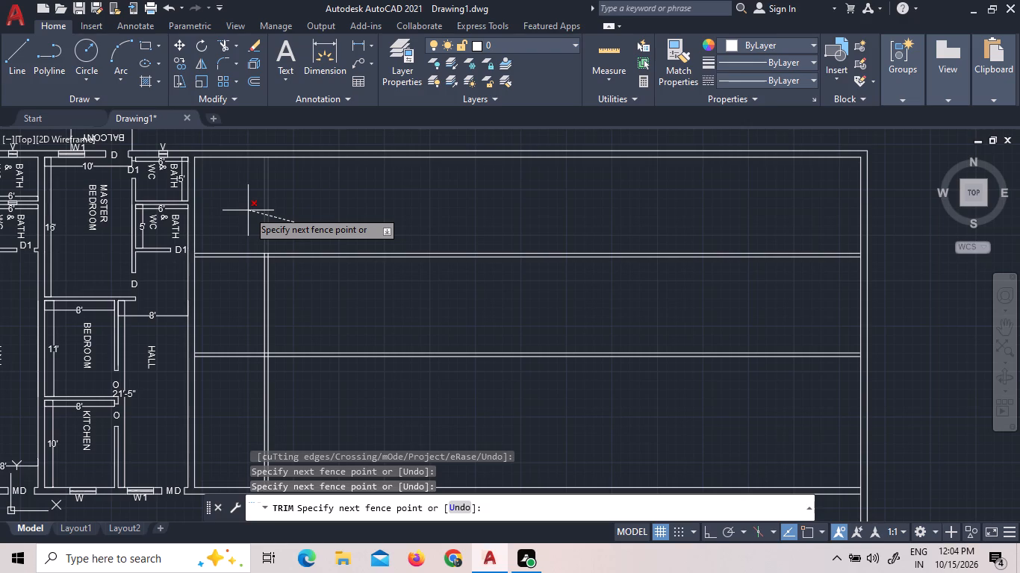
click(248, 210)
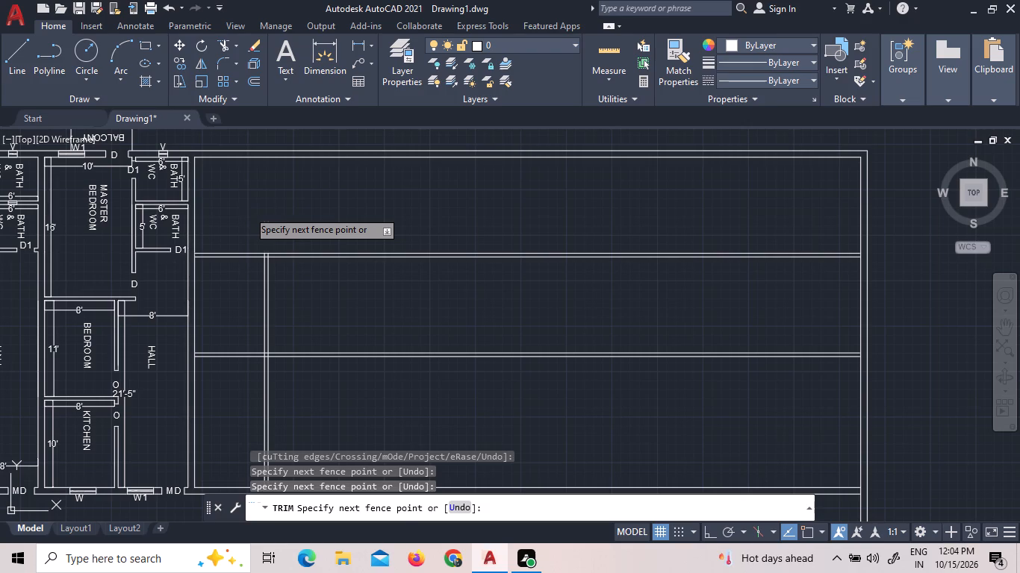
right_click(255, 208)
click(272, 221)
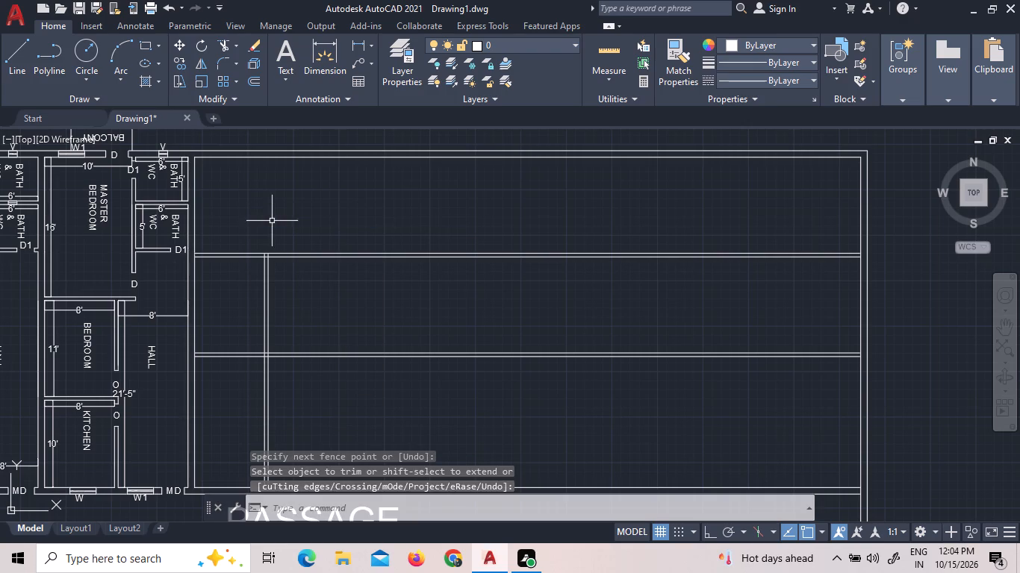
Offset the inner line of the empty area's west wall 10' eastward.
click(258, 82)
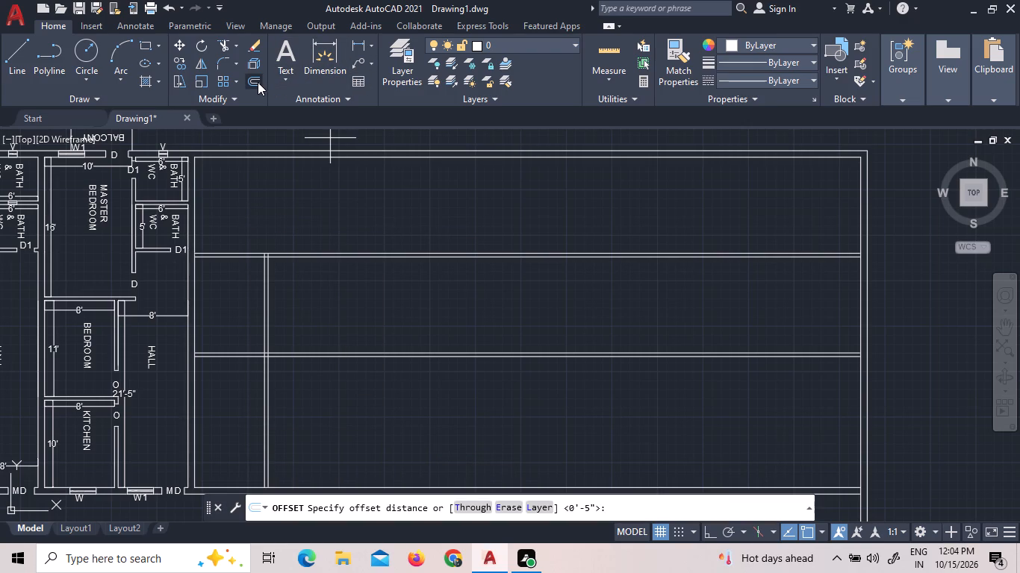
text(10')
key(Return)
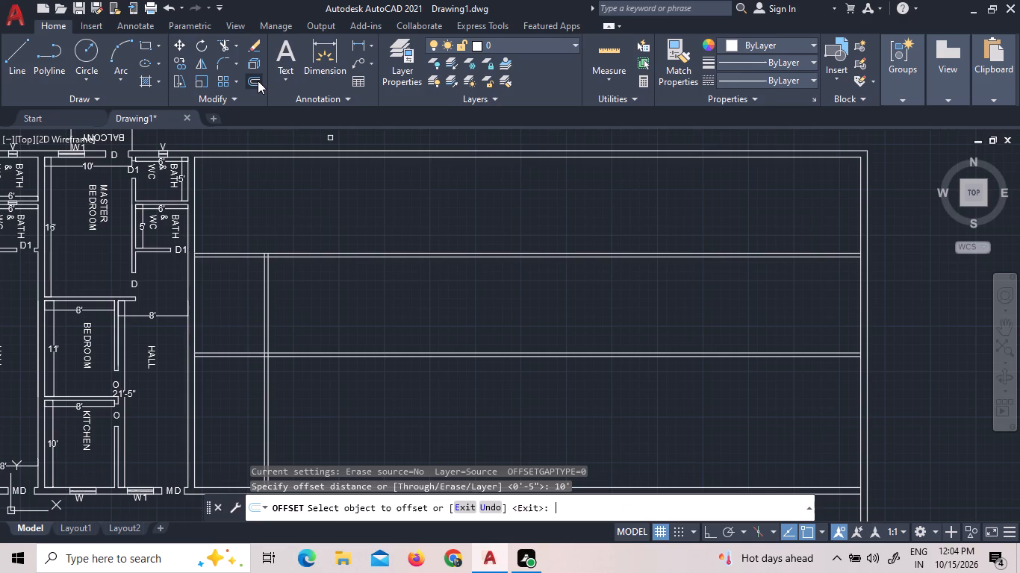
click(195, 178)
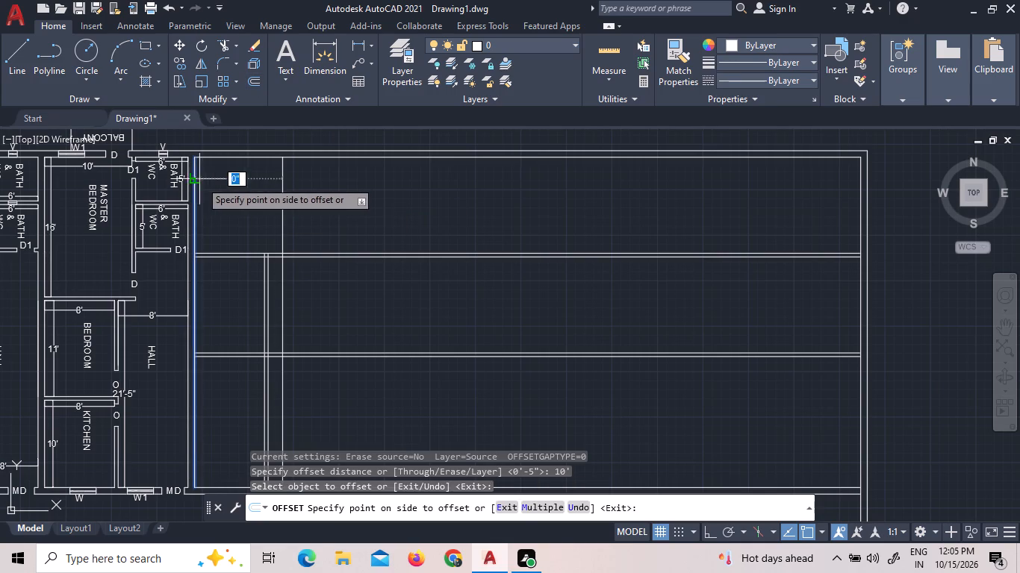
click(224, 181)
right_click(235, 181)
click(243, 190)
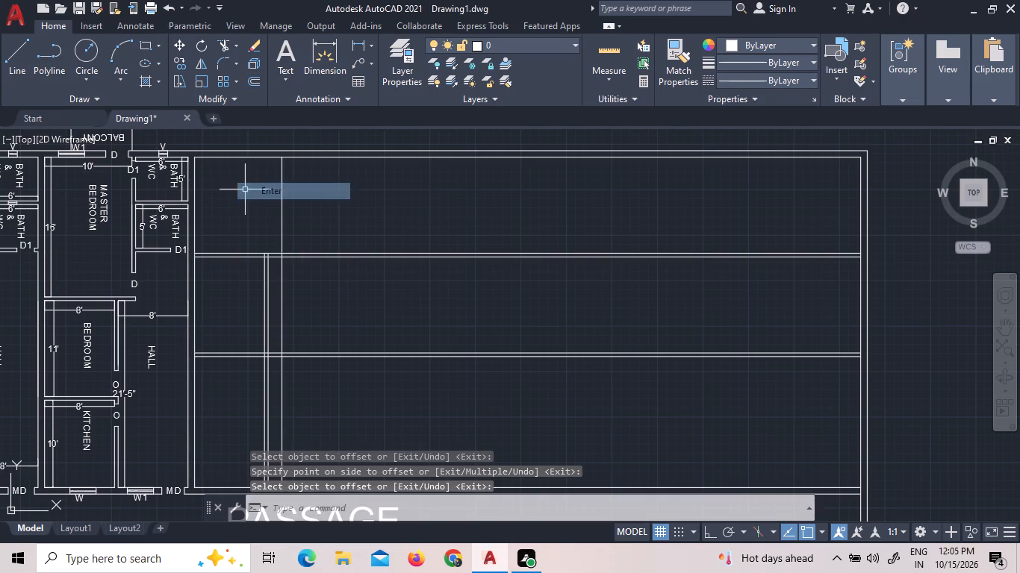
Offset the new vertical line 5" eastward to give the second vertical partition its thickness.
click(250, 79)
text(5")
key(Return)
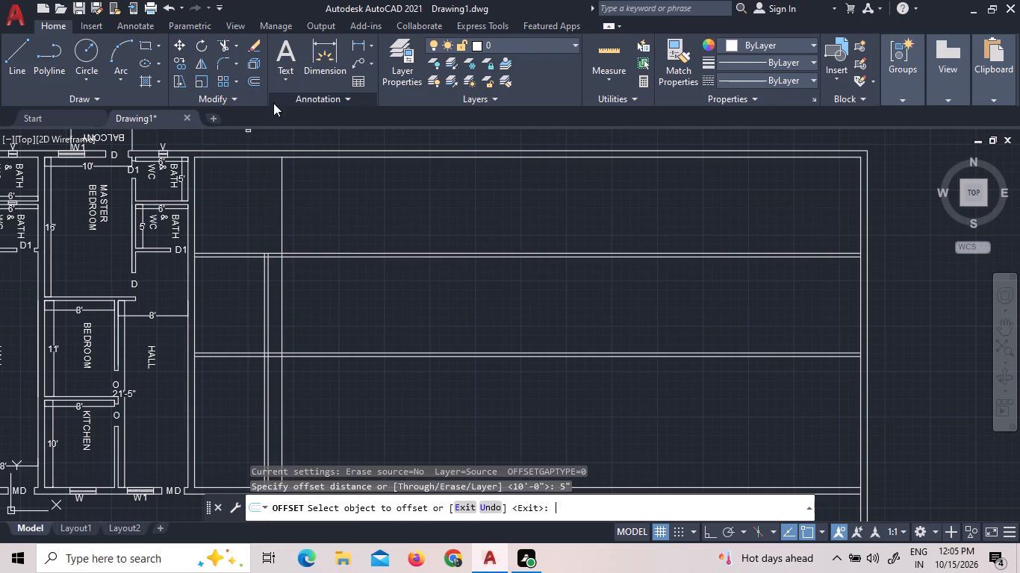
click(281, 198)
click(301, 197)
right_click(298, 199)
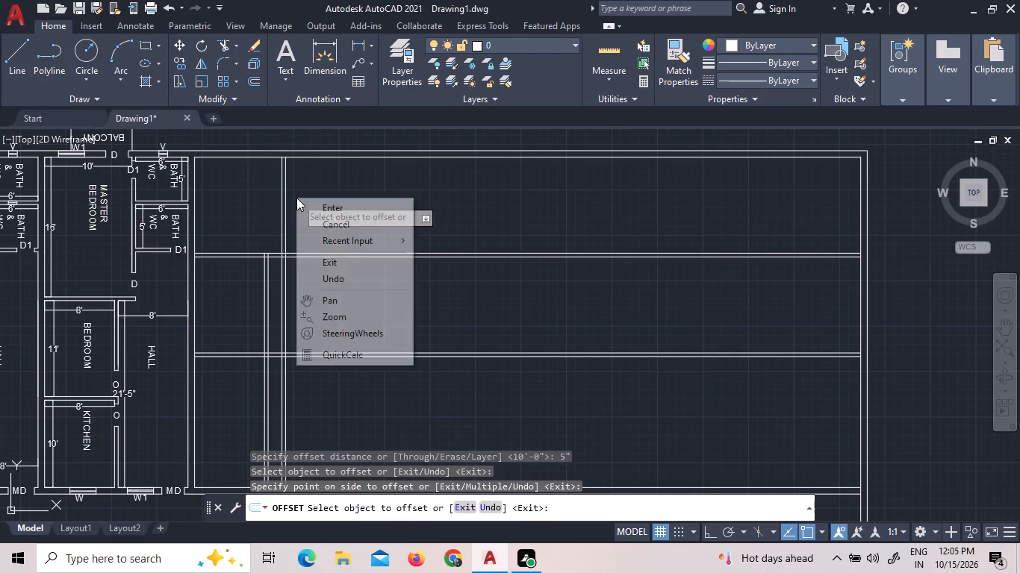
click(314, 206)
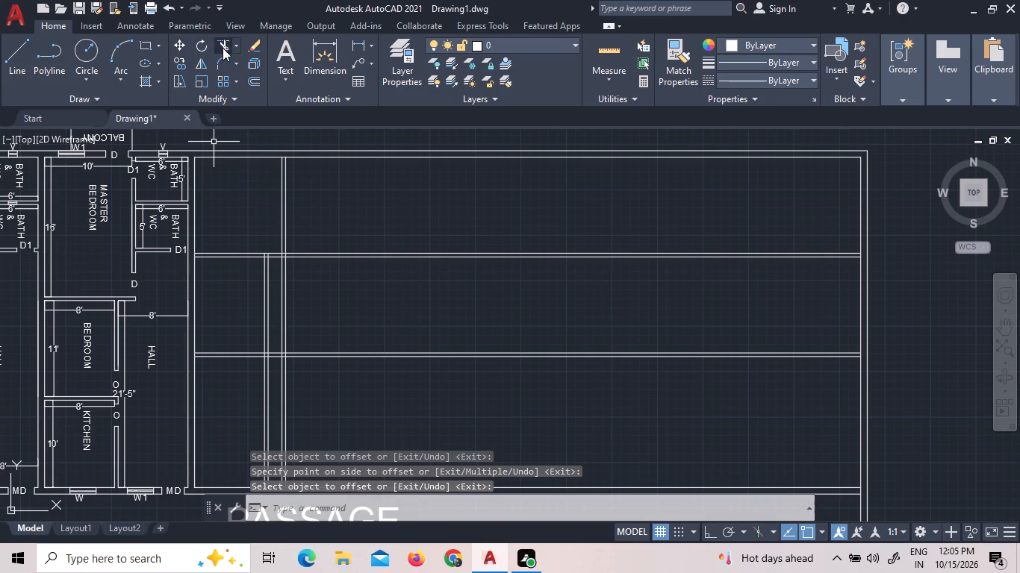
Trim both lines of the new vertical partition south of the upper horizontal partition, keeping its run through the northern room.
click(223, 48)
click(327, 310)
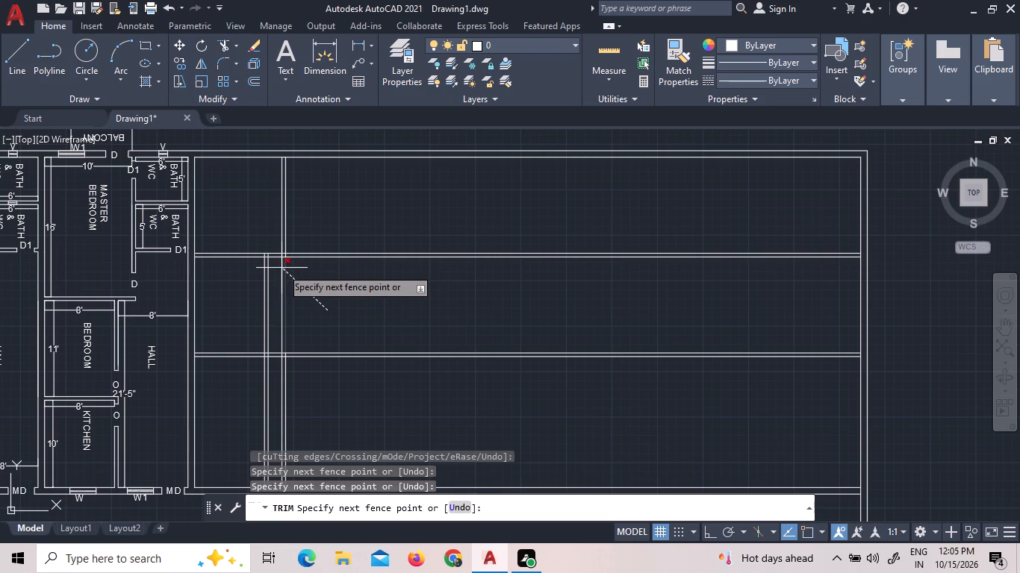
click(312, 288)
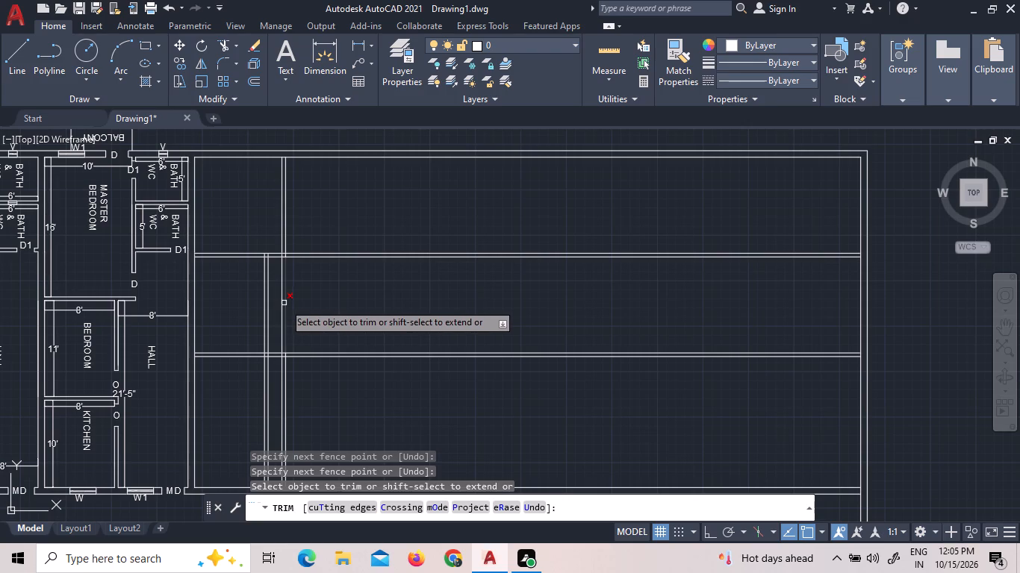
click(282, 302)
click(284, 299)
scroll(285, 299, down, 1)
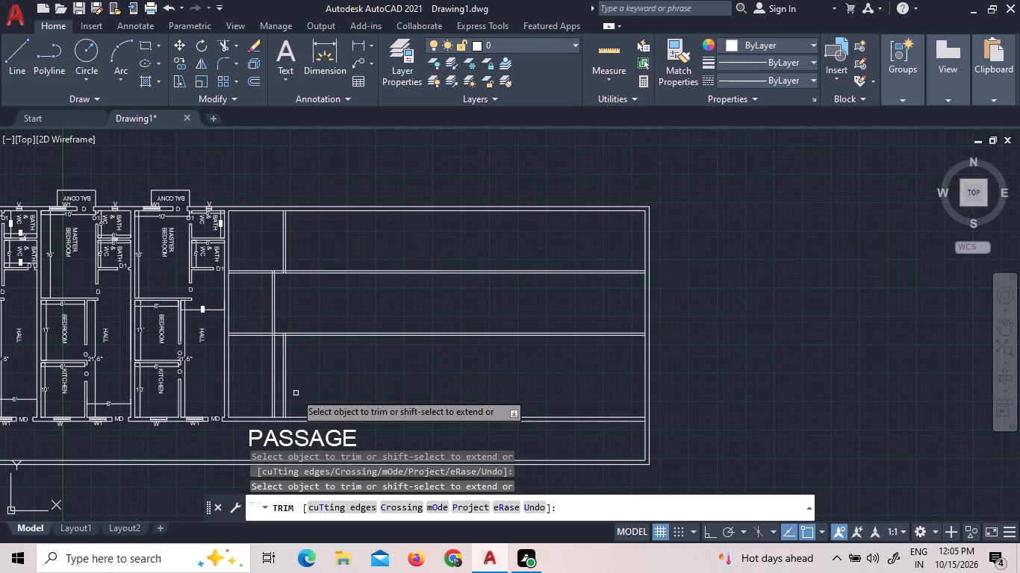
click(285, 389)
click(285, 389)
click(282, 386)
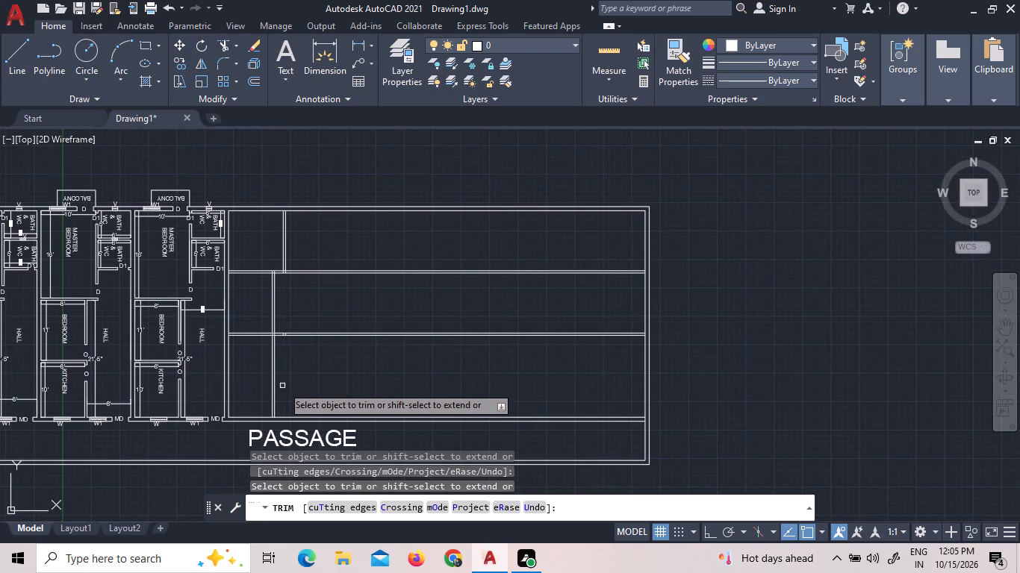
Trim the overlapping wall lines where the vertical partitions meet the upper horizontal partition and the north wall, leaving open T-junctions.
scroll(290, 257, up, 2)
scroll(240, 295, up, 2)
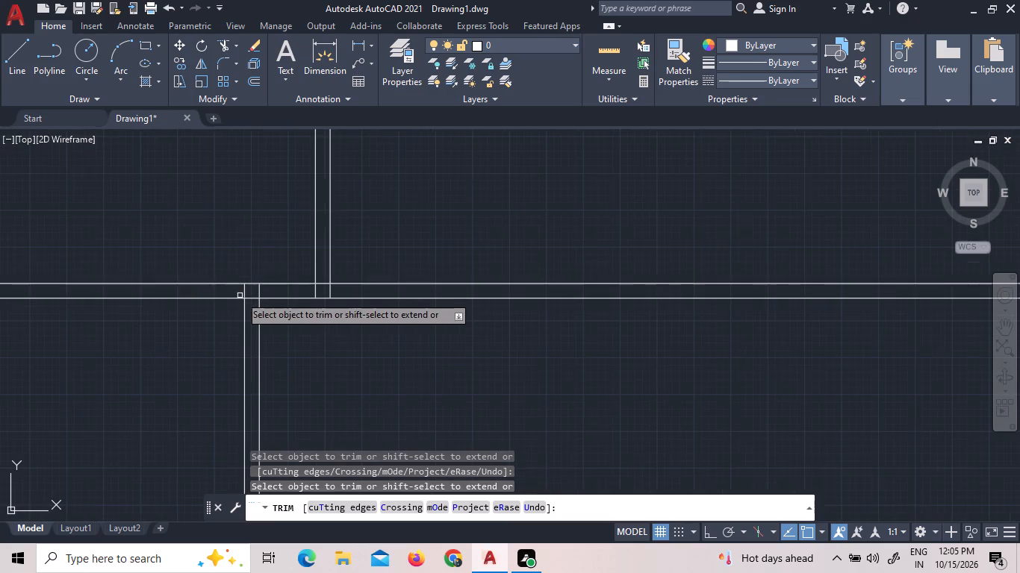
click(242, 289)
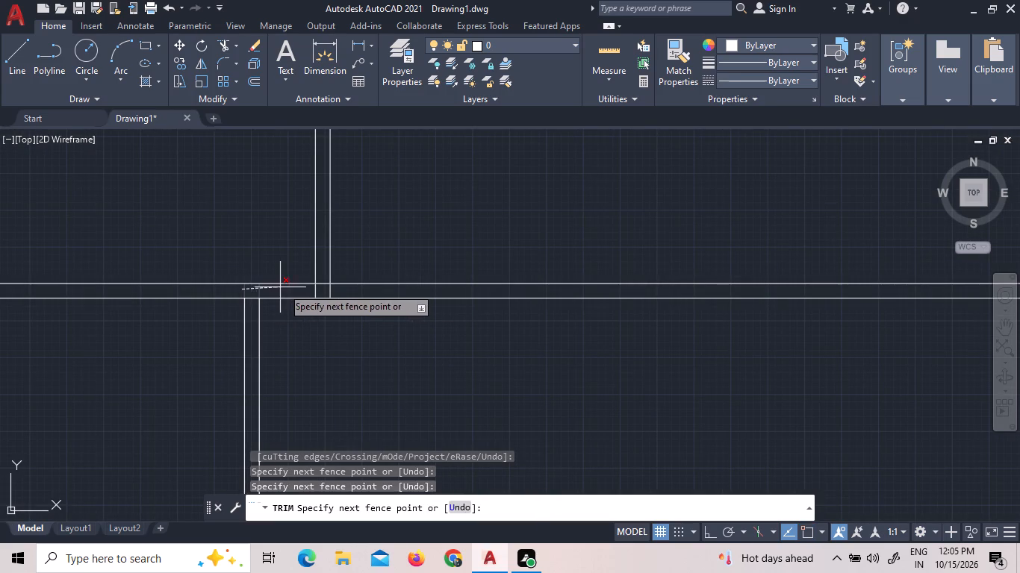
click(321, 289)
click(326, 281)
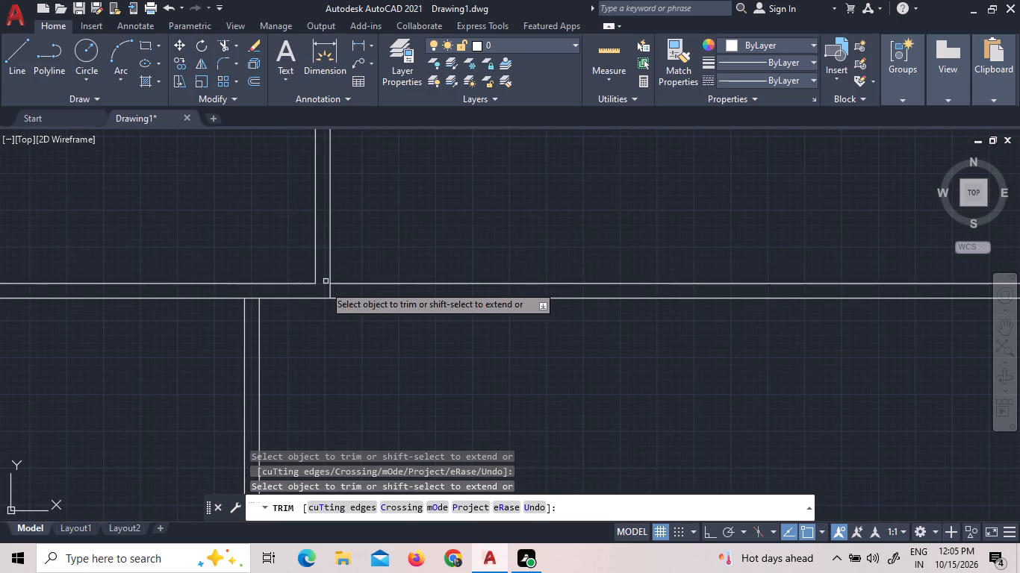
click(253, 297)
scroll(318, 361, down, 3)
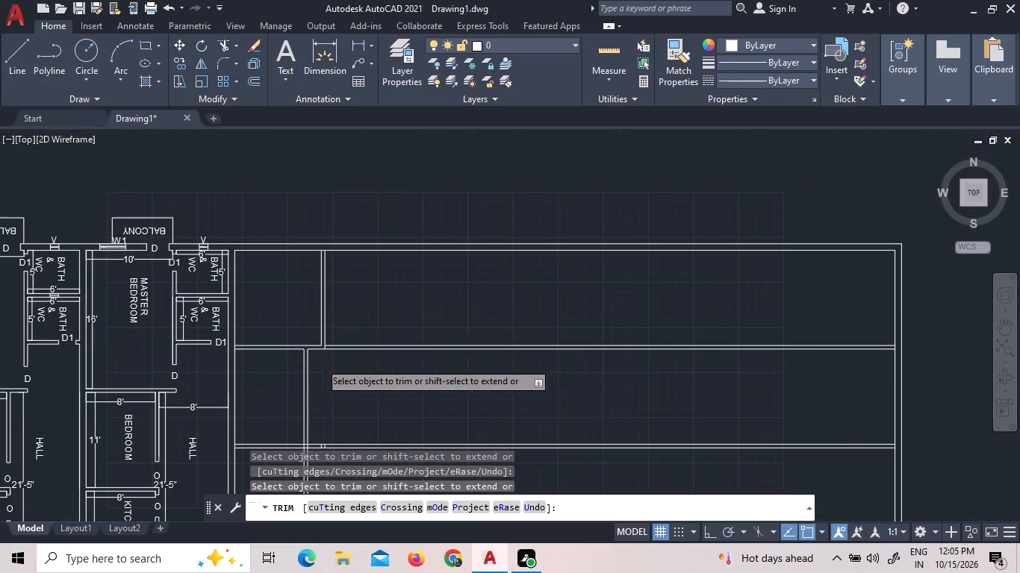
scroll(323, 252, up, 5)
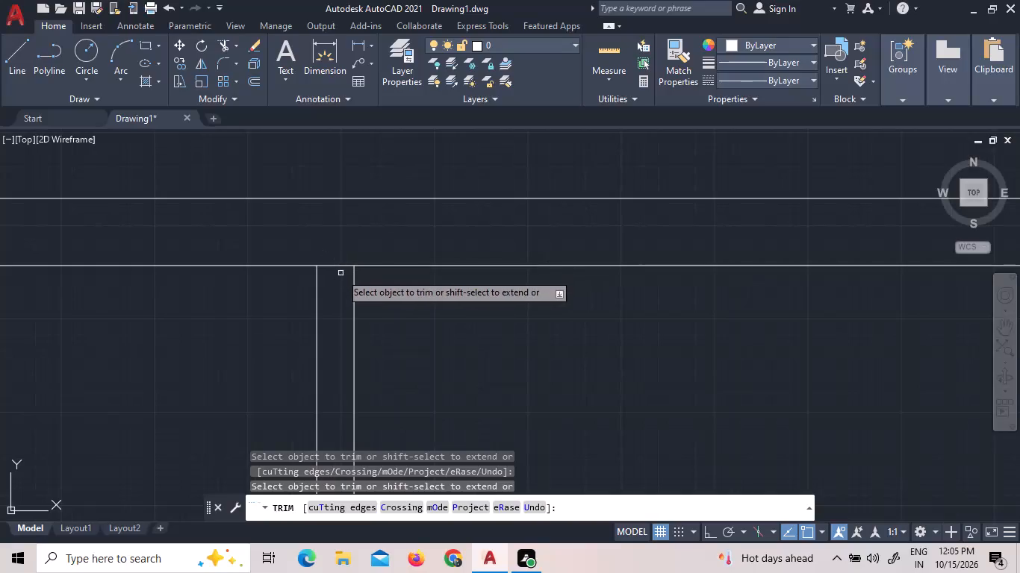
click(340, 264)
scroll(342, 257, down, 6)
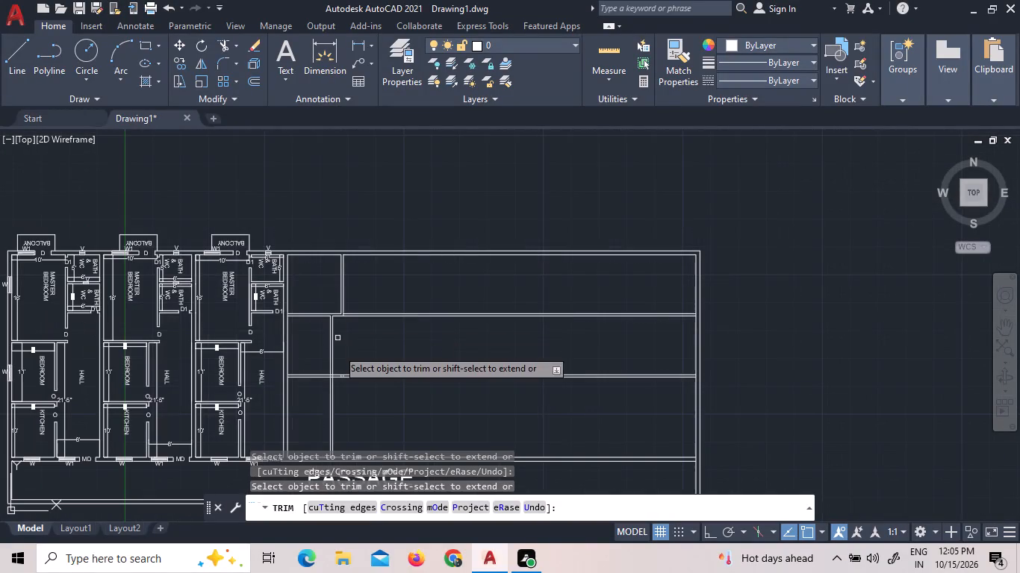
Trim the leftover stubs inside the lower horizontal partition and clear the lines crossing its junction with the vertical partition.
scroll(335, 379, up, 5)
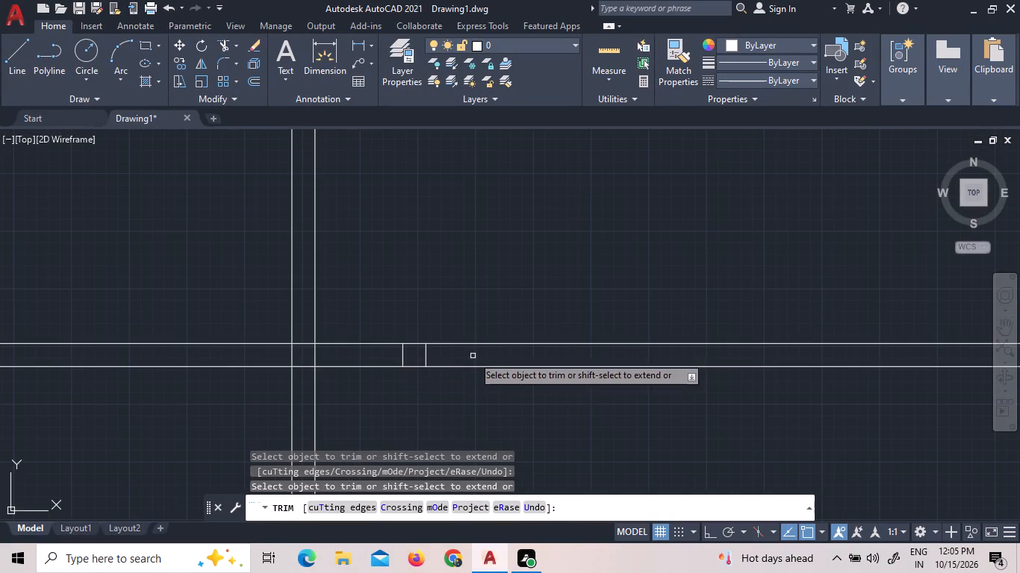
drag(443, 353, 433, 353)
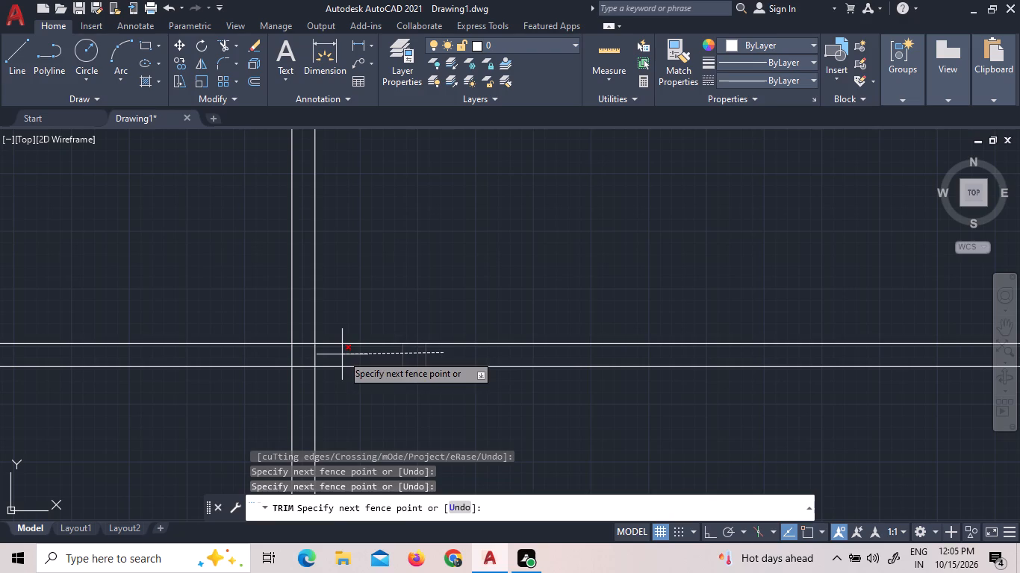
click(342, 354)
click(284, 355)
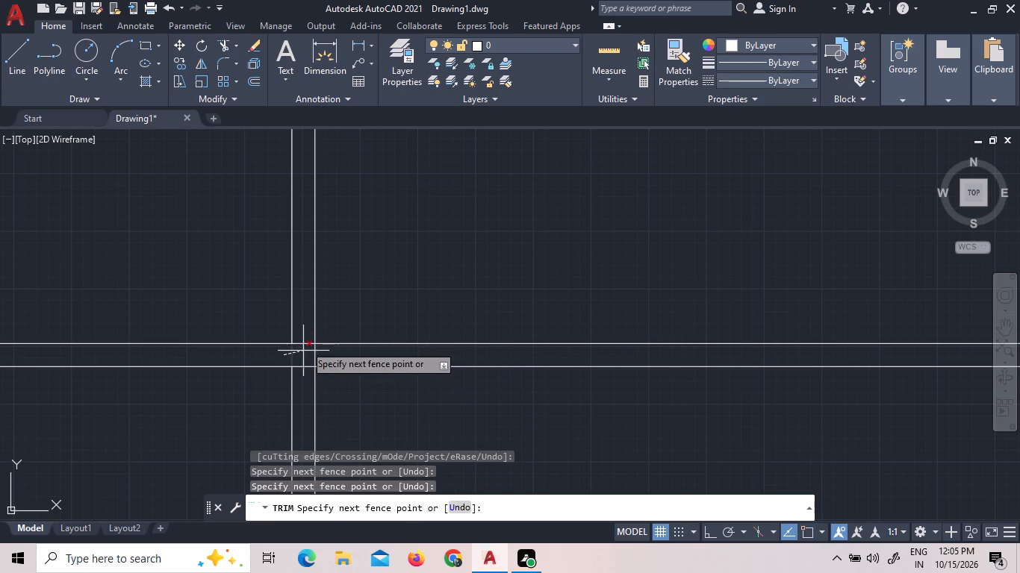
click(306, 334)
scroll(306, 340, down, 2)
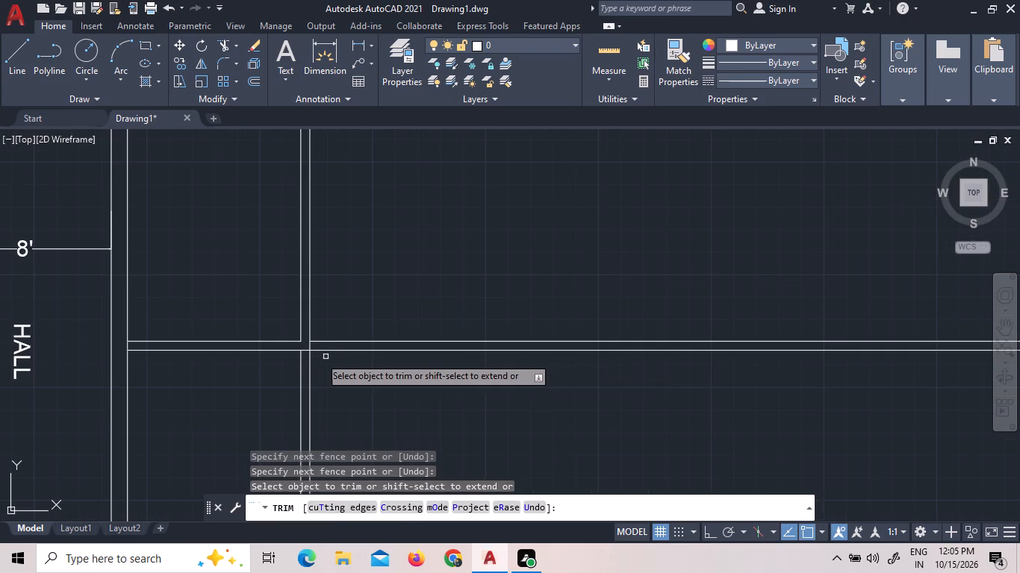
scroll(319, 357, up, 2)
click(287, 344)
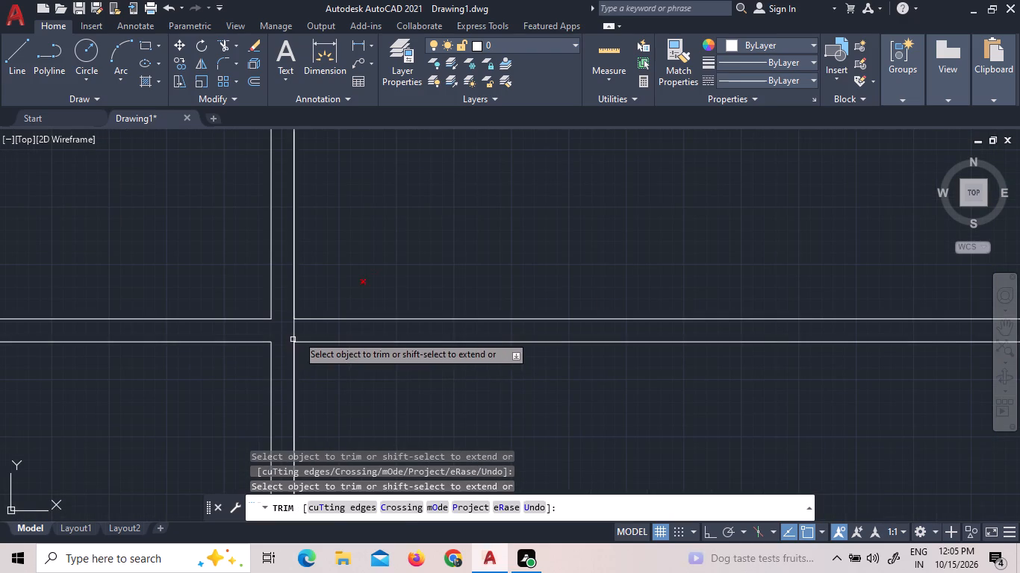
scroll(388, 280, down, 1)
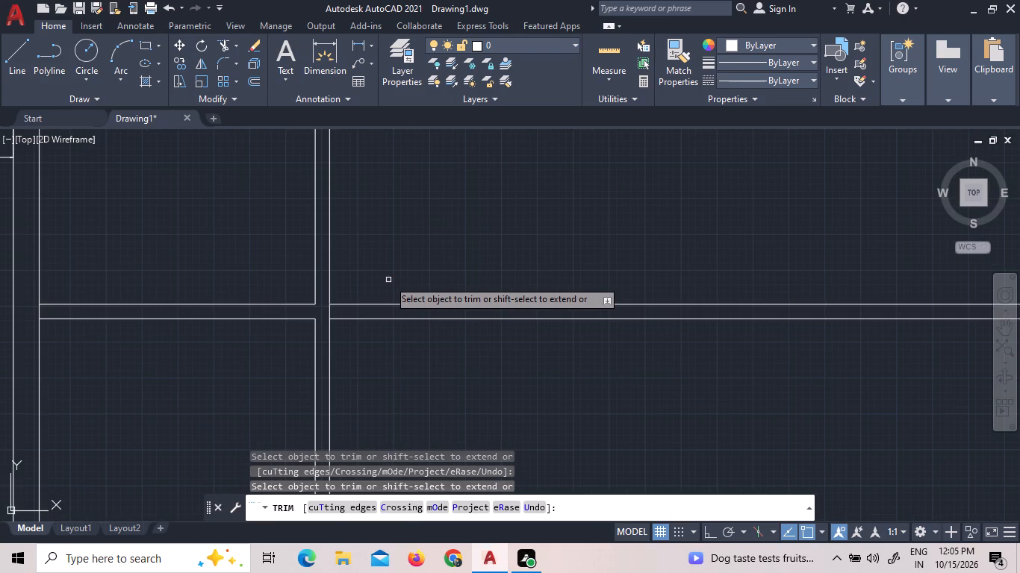
scroll(388, 280, down, 1)
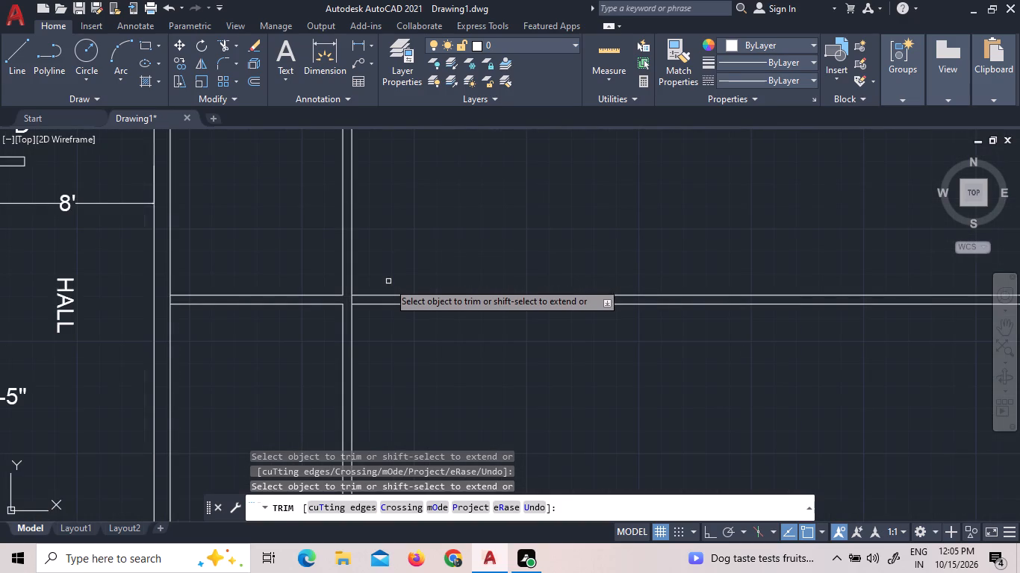
click(352, 298)
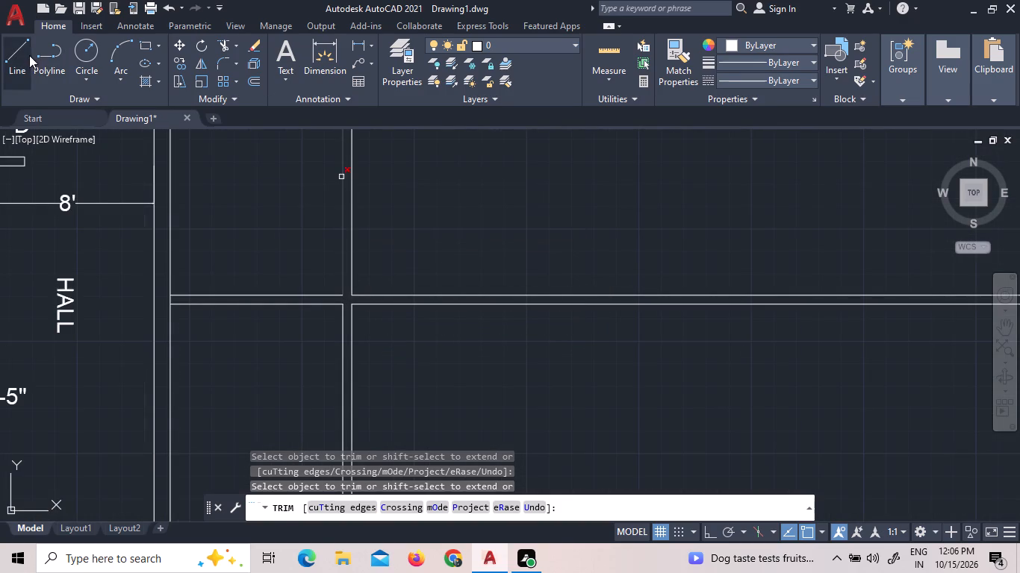
Draw a short line closing the gap in the lower horizontal partition's south face where the vertical partition meets it.
click(28, 55)
scroll(337, 308, up, 3)
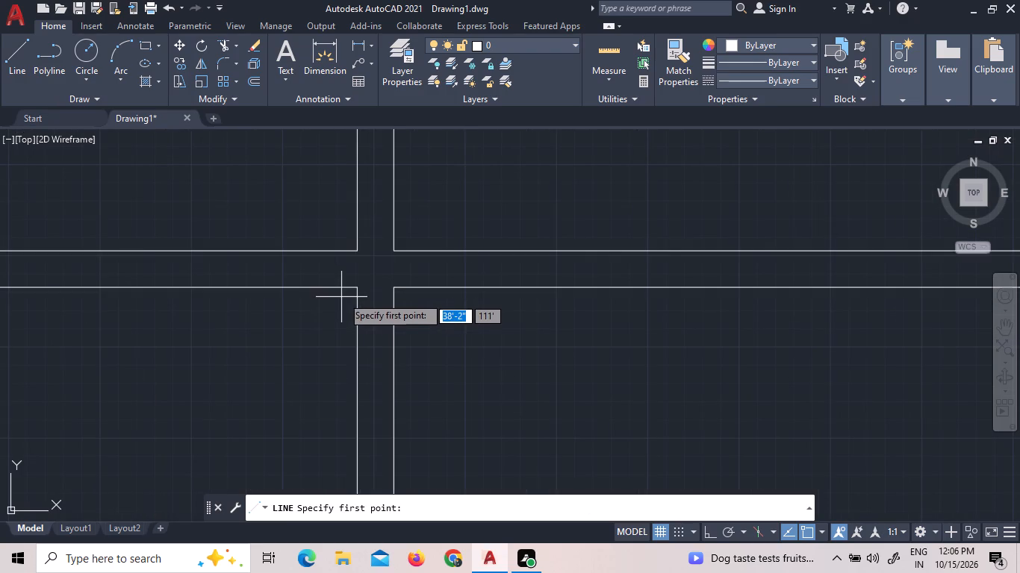
click(355, 289)
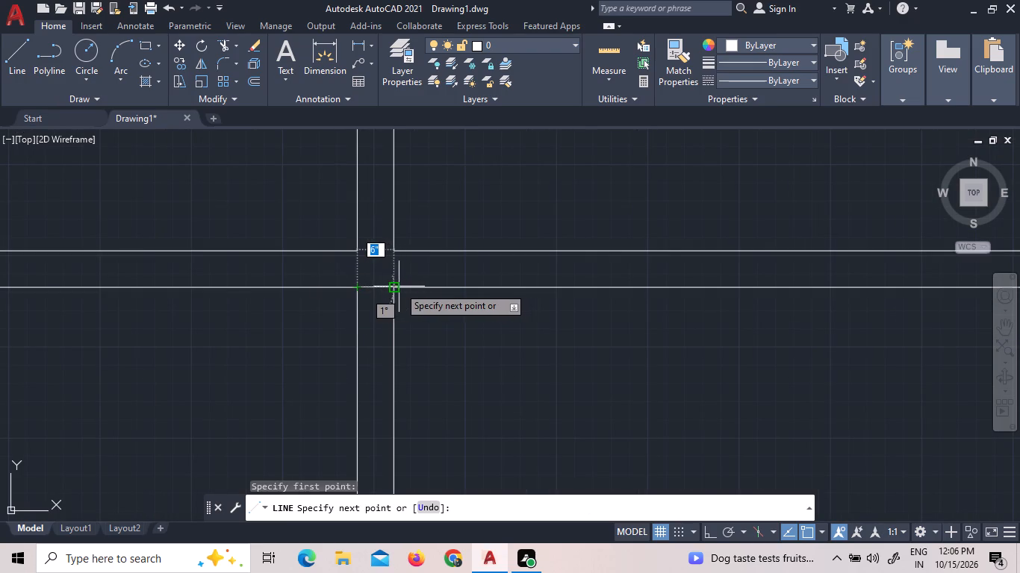
click(394, 286)
right_click(414, 259)
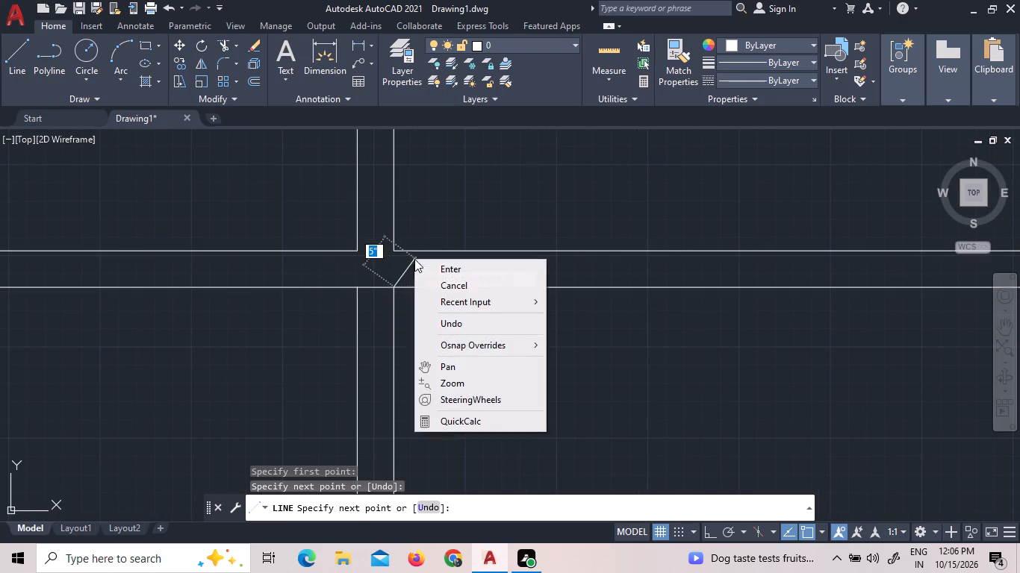
click(429, 270)
Offset the east line of the northern room's vertical partition 6' eastward to set the bathroom width.
scroll(435, 295, down, 8)
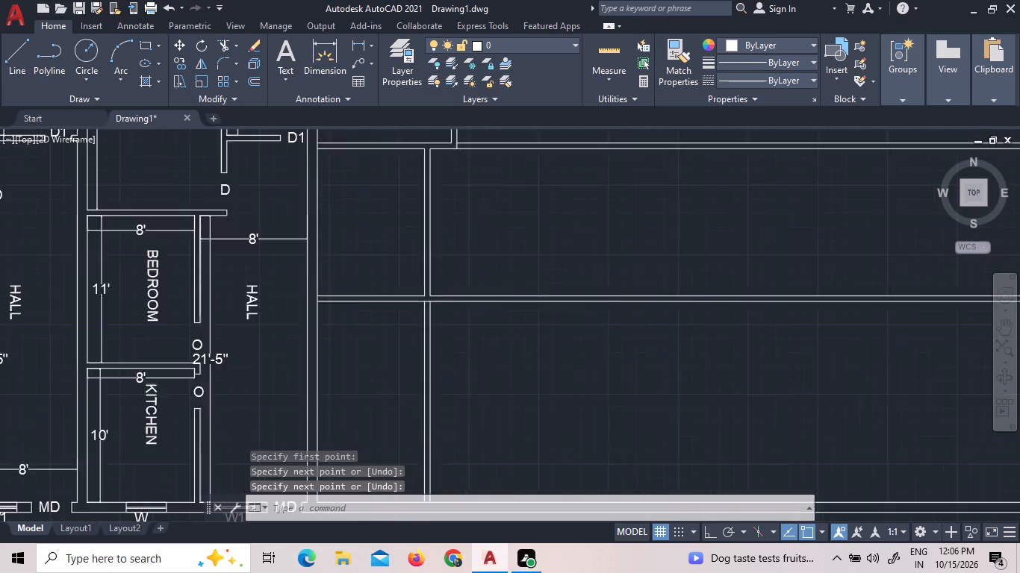
scroll(464, 171, up, 2)
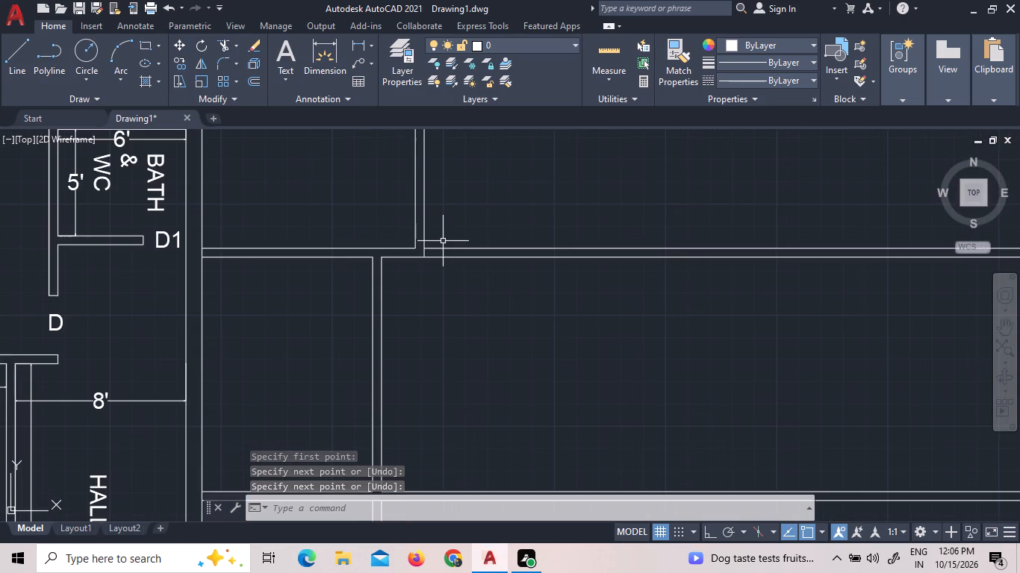
scroll(433, 248, up, 2)
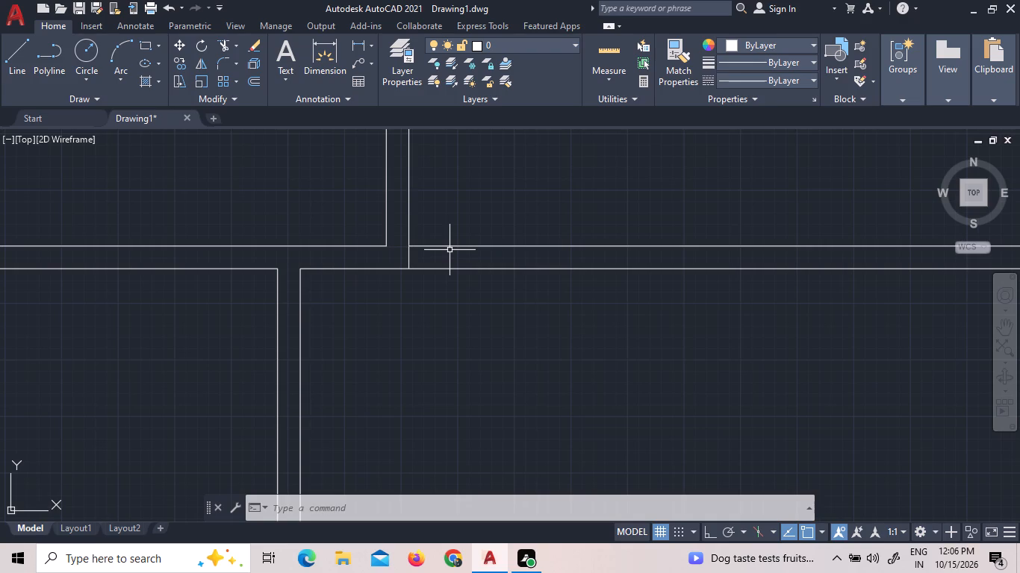
scroll(447, 249, down, 6)
scroll(508, 213, up, 2)
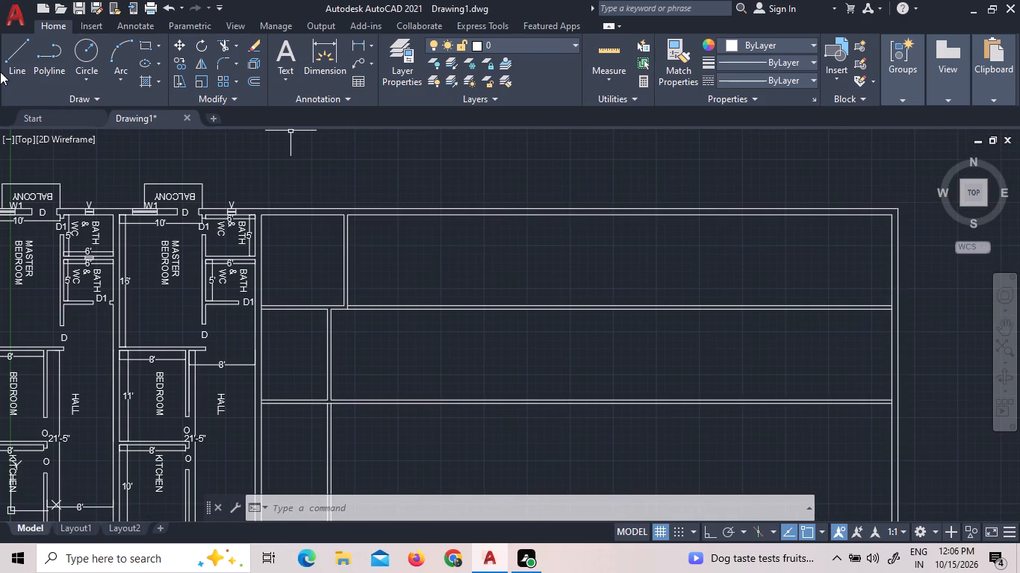
click(260, 79)
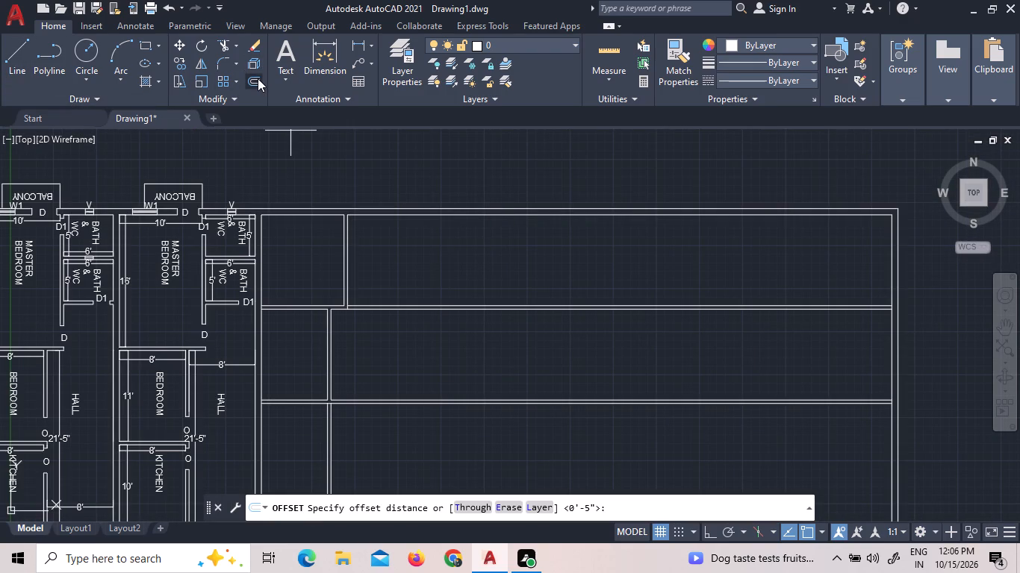
text(6')
key(Return)
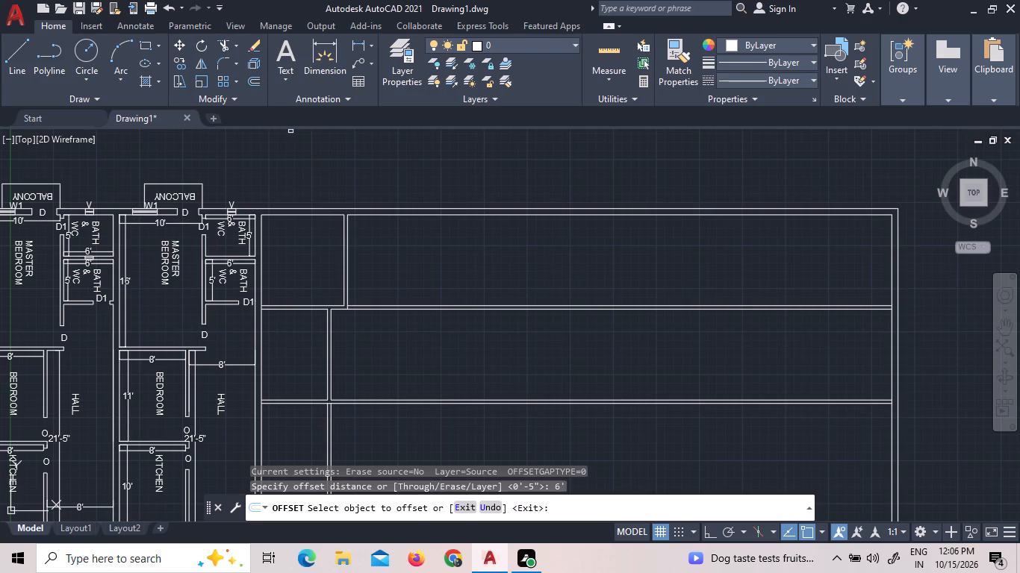
click(347, 228)
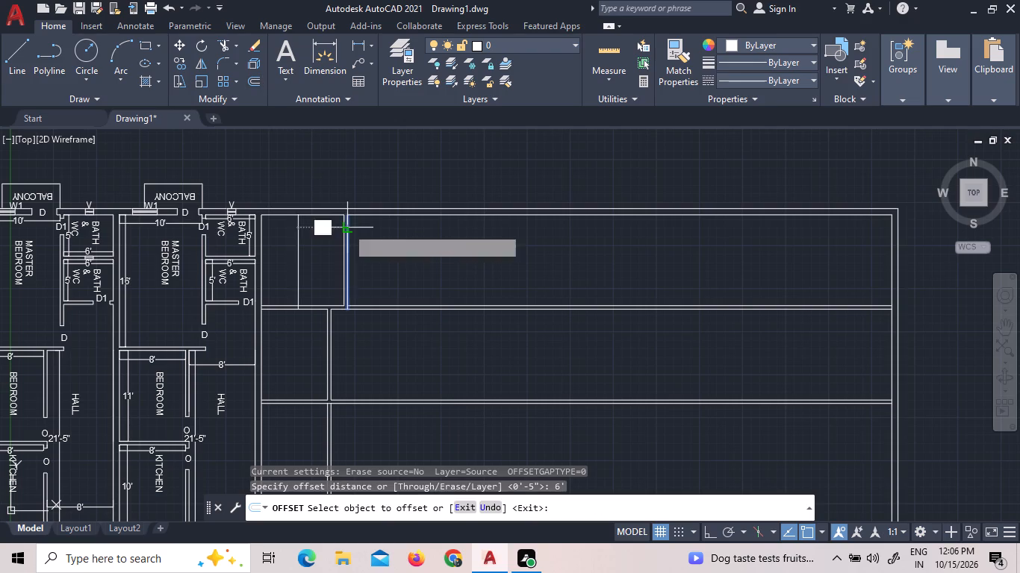
click(374, 232)
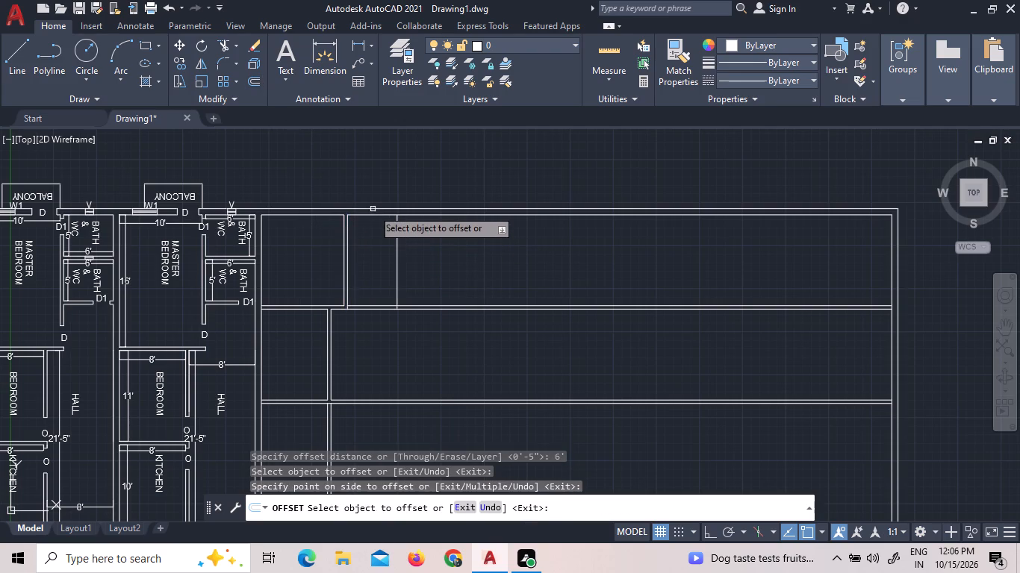
right_click(380, 273)
click(388, 280)
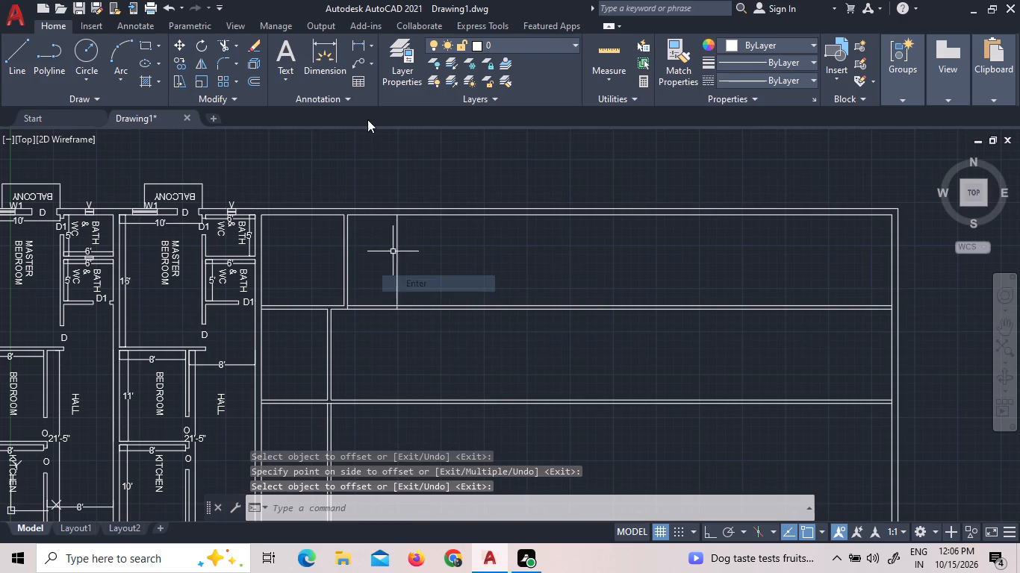
Offset the north wall's inner line, east of the northern room's vertical partition, 5' southward.
click(256, 82)
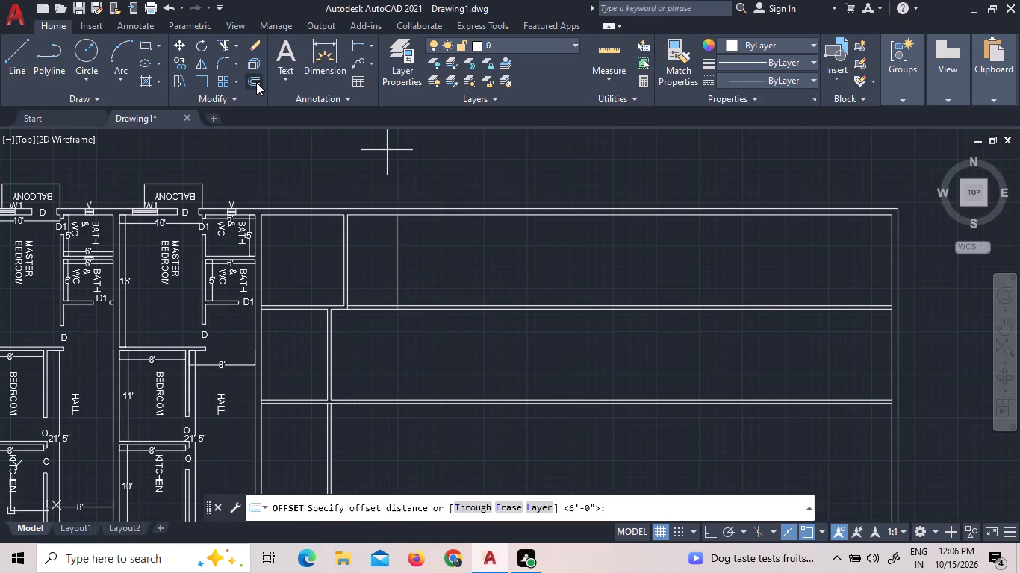
text(5')
key(Return)
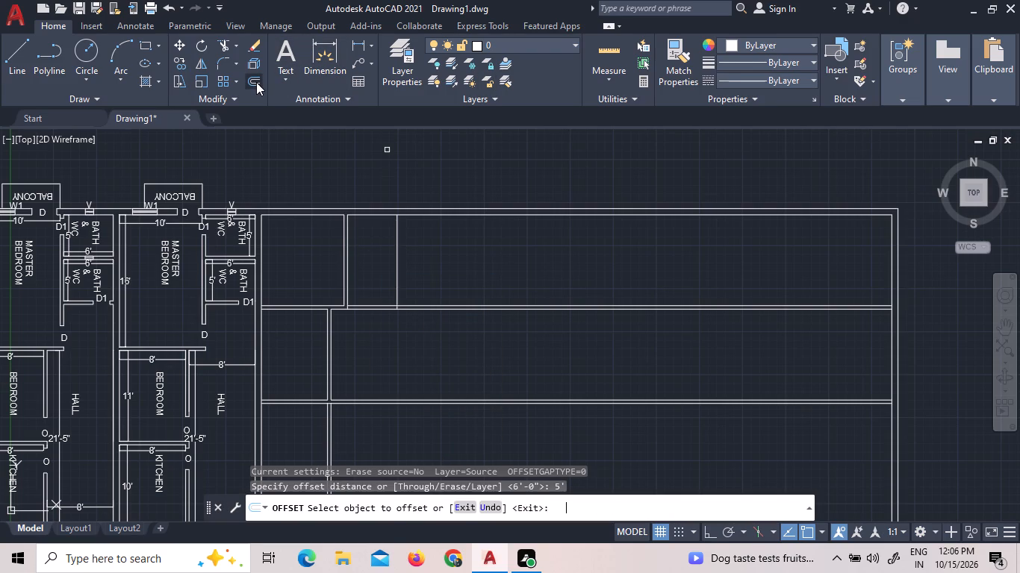
click(387, 216)
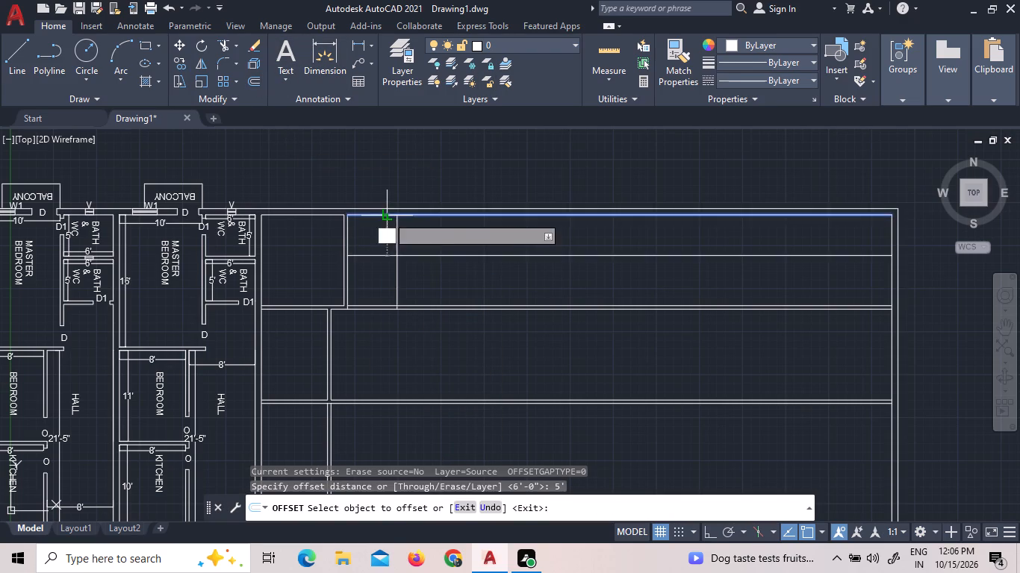
click(386, 228)
right_click(388, 228)
click(398, 237)
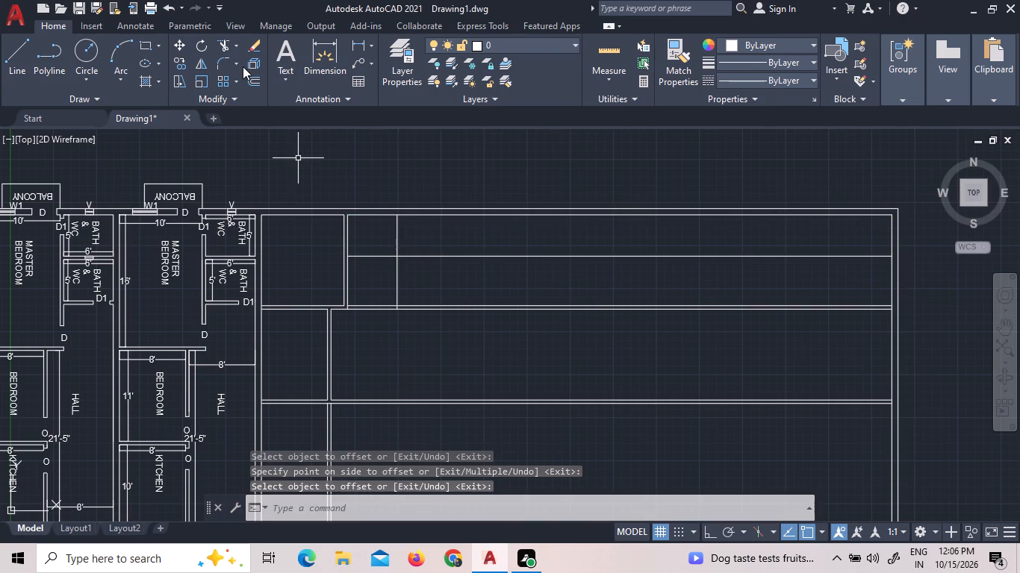
Offset the new horizontal line 5" southward to give the bathroom partition its thickness.
click(256, 78)
text(5")
key(Return)
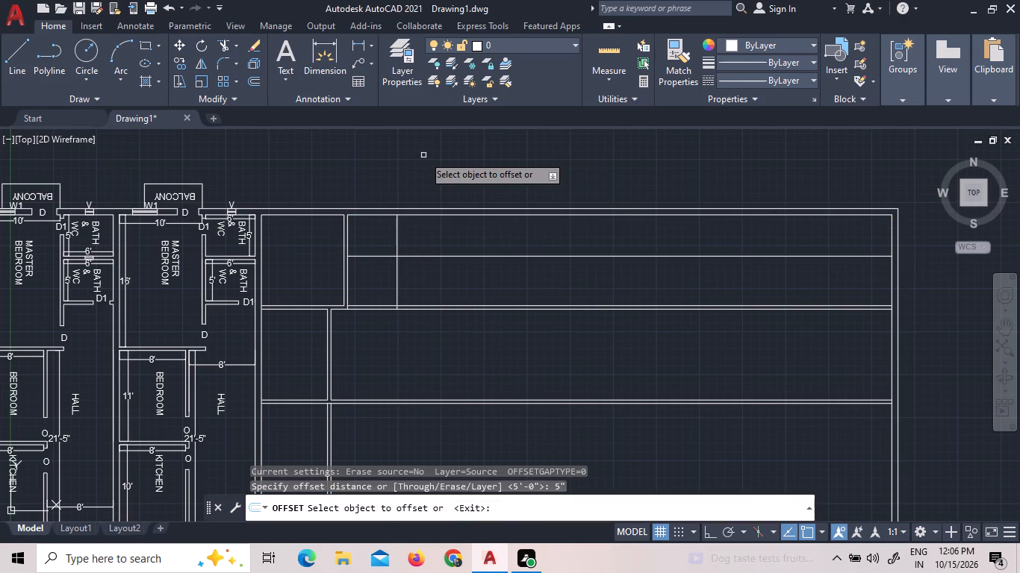
click(388, 256)
click(388, 273)
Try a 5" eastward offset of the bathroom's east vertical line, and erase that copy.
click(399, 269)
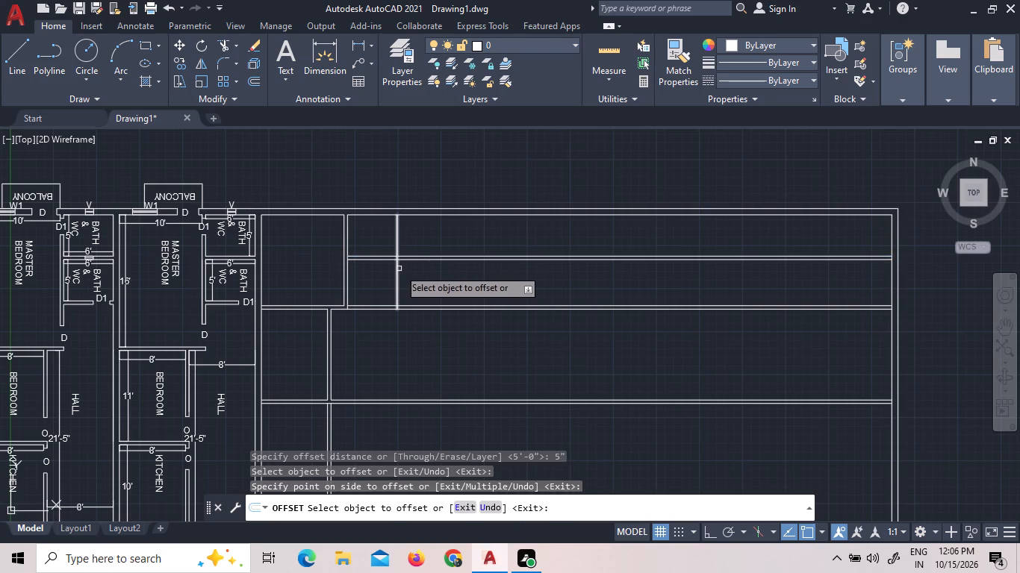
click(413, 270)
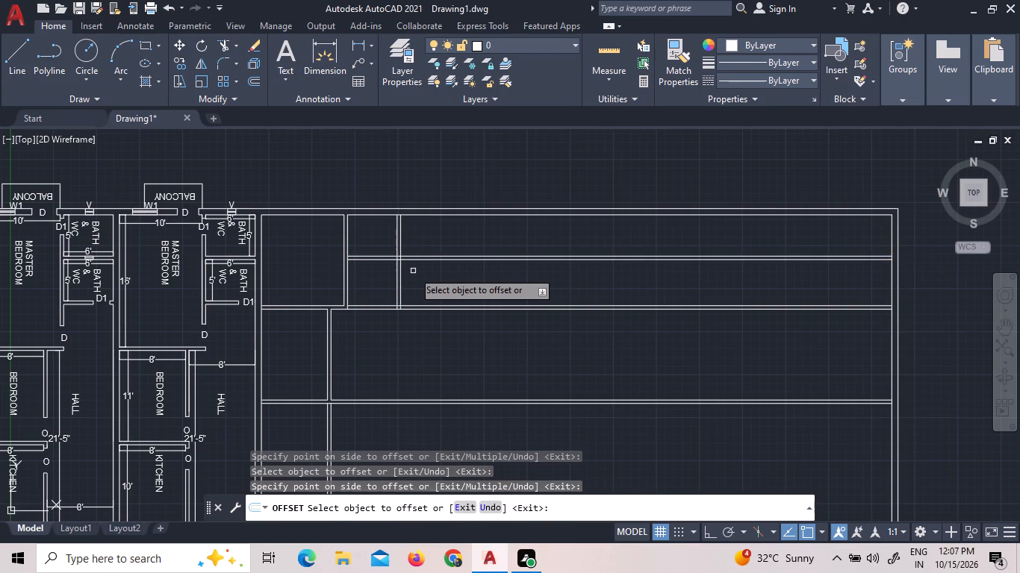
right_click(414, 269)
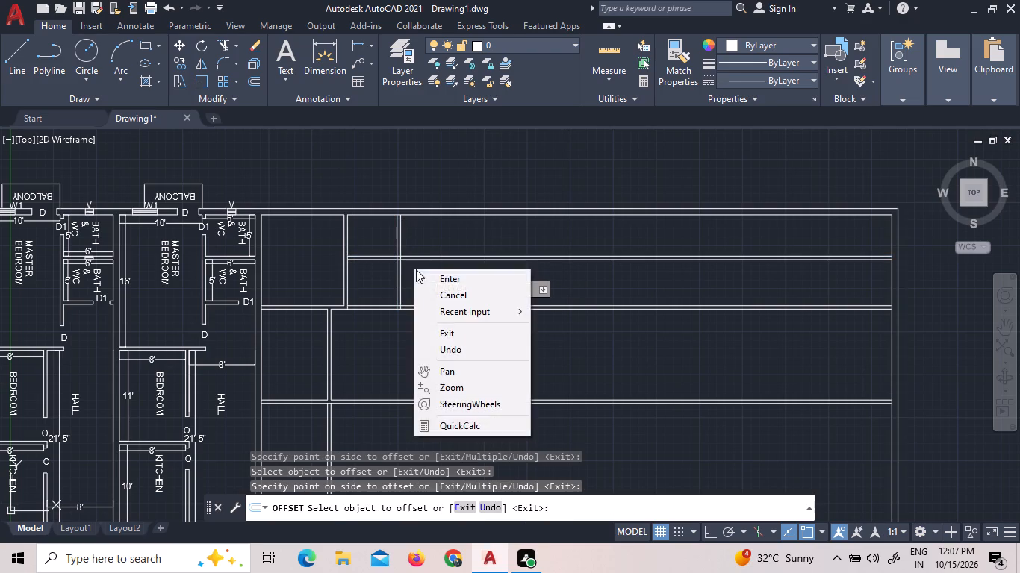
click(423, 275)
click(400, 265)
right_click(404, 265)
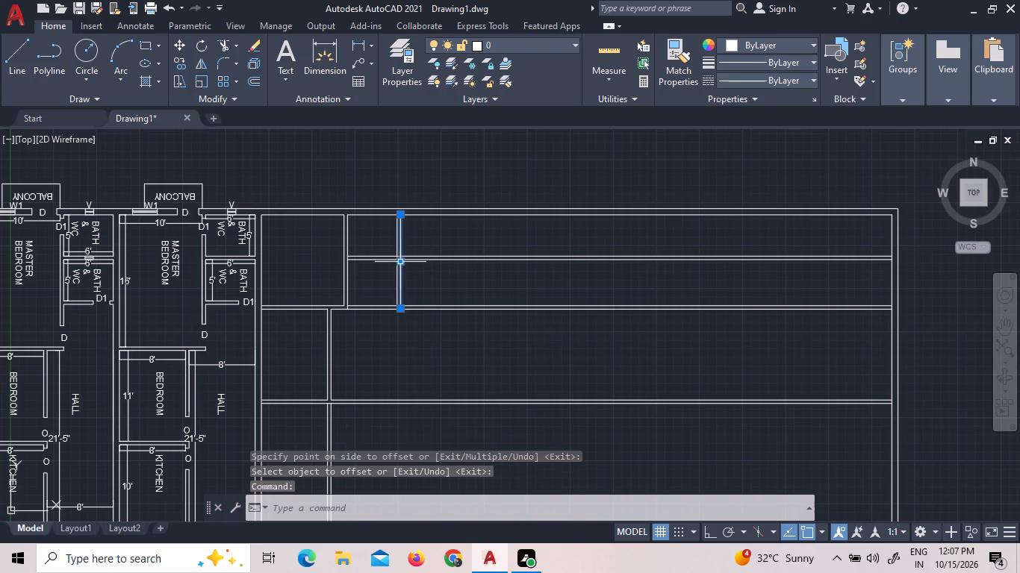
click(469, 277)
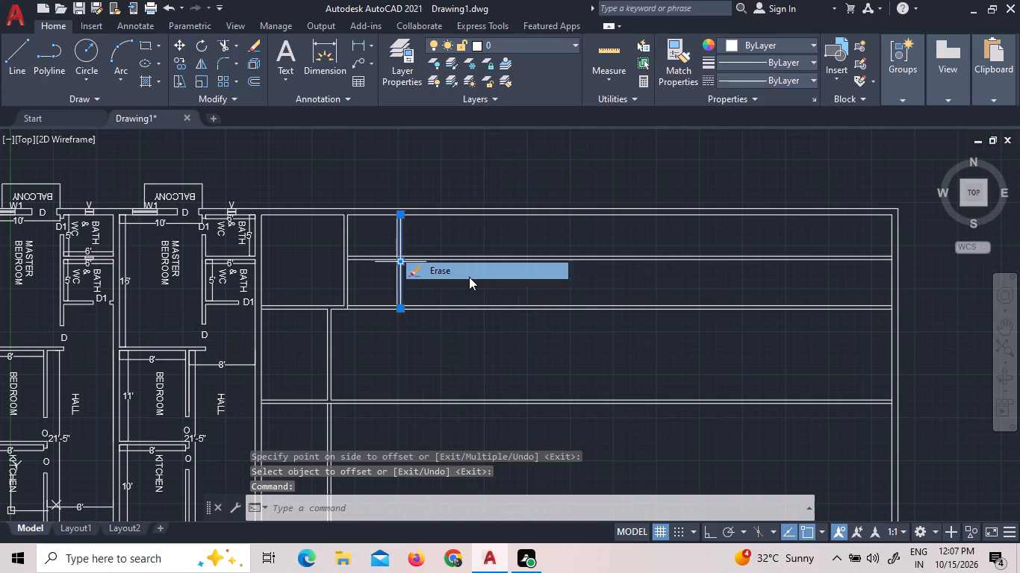
Offset the bathroom's east vertical line 9" eastward to form the wall closing the unit's east side.
click(263, 81)
click(255, 83)
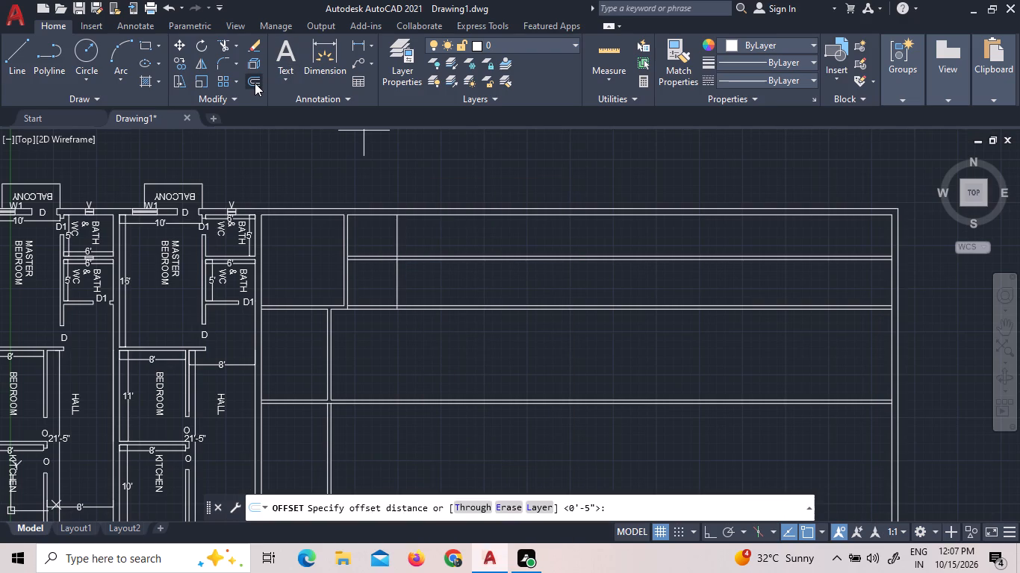
click(255, 83)
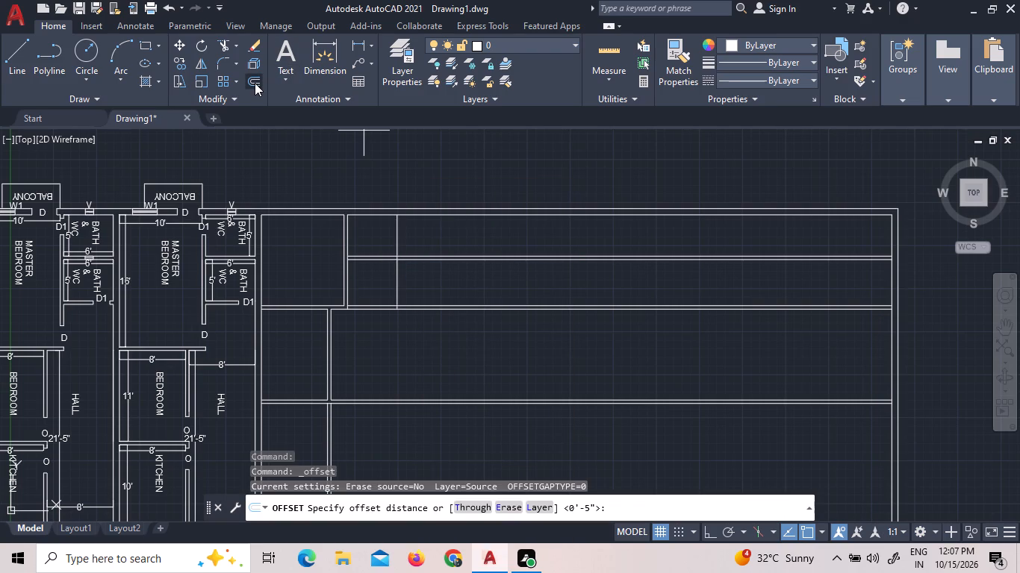
text(9")
key(Return)
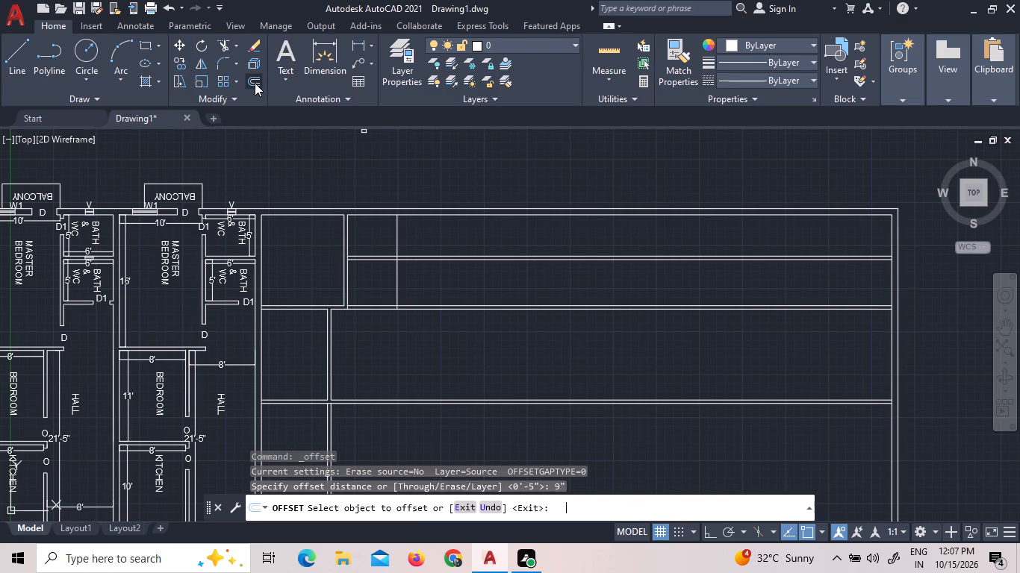
click(398, 229)
click(415, 231)
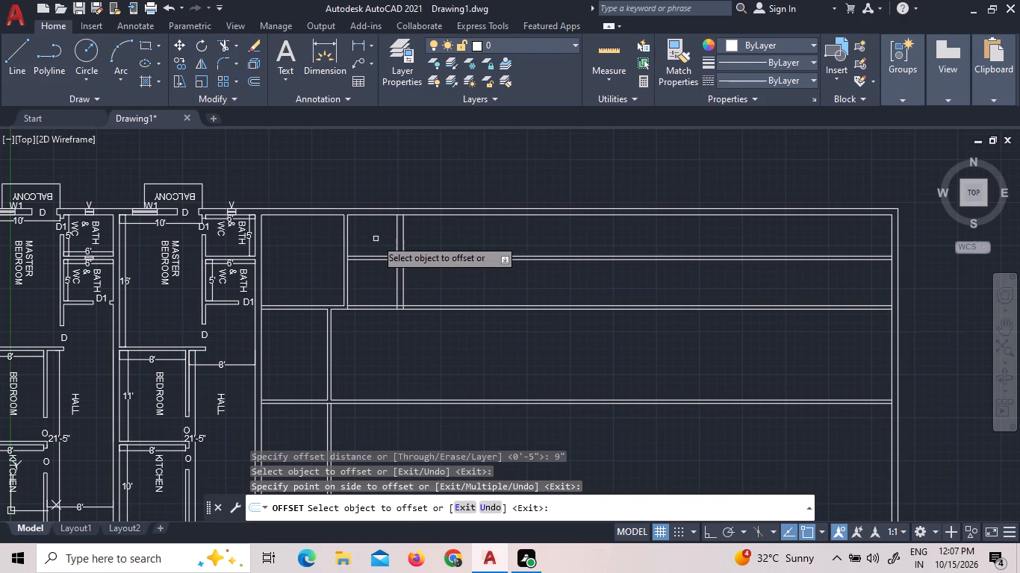
right_click(369, 278)
click(385, 285)
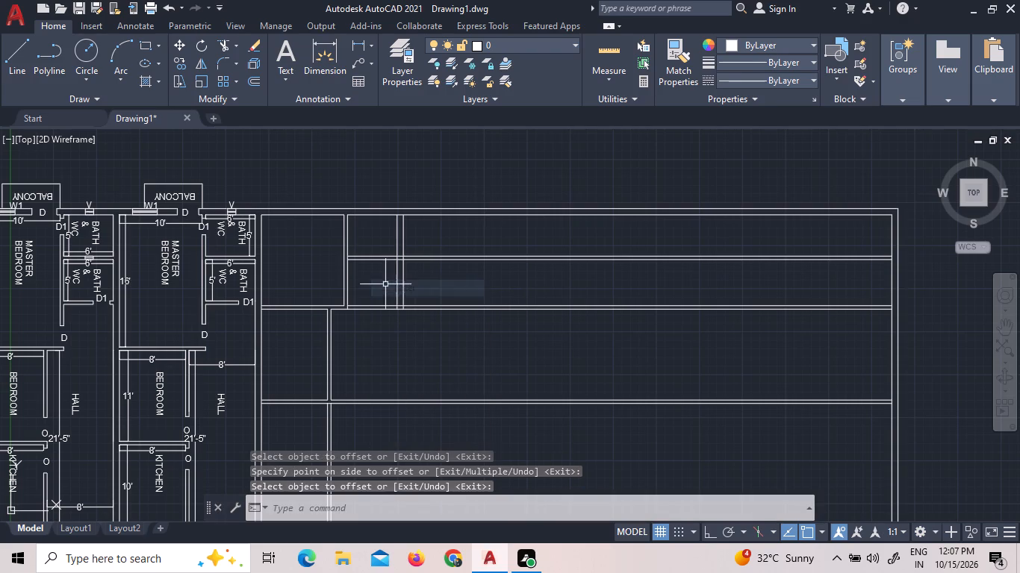
Extend both lines of the 9" east wall southward past the two horizontal partitions to the passage wall.
right_click(287, 159)
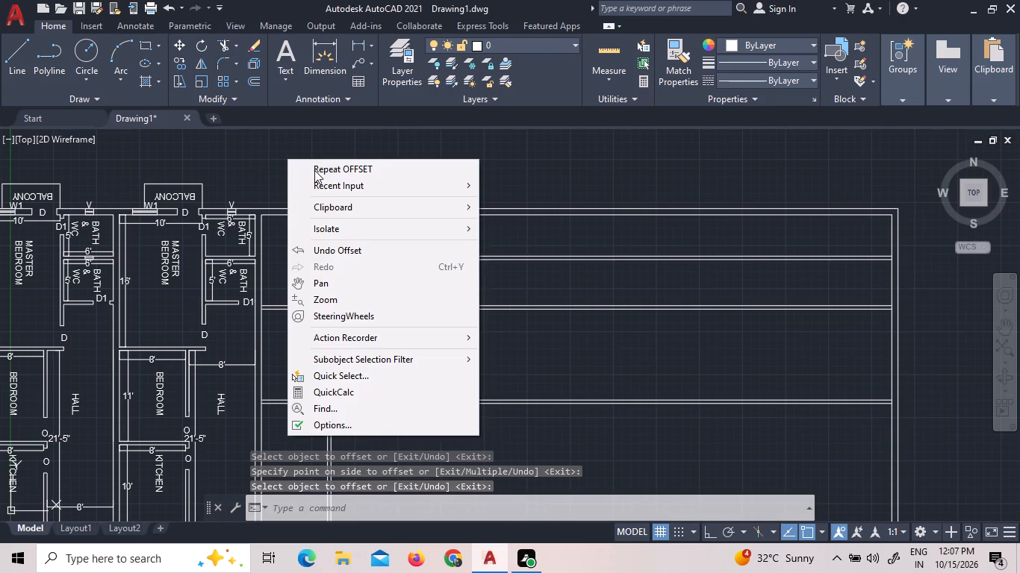
click(328, 188)
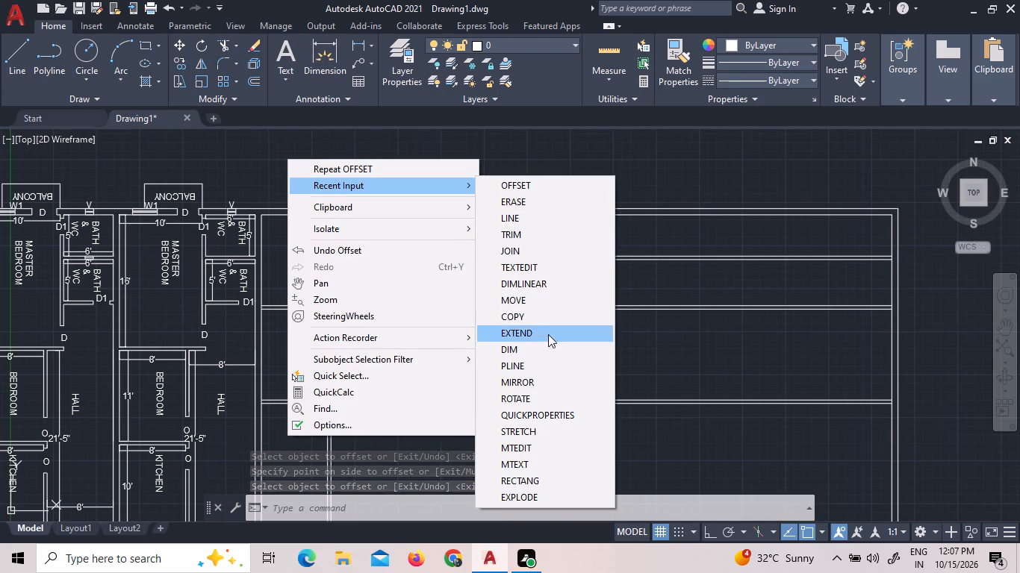
click(532, 336)
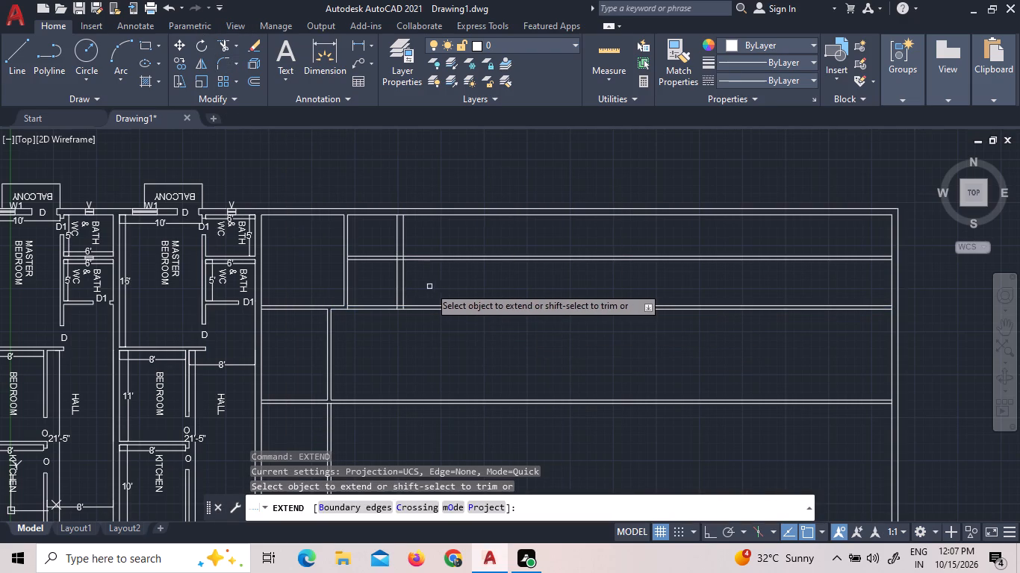
click(429, 289)
double_click(382, 284)
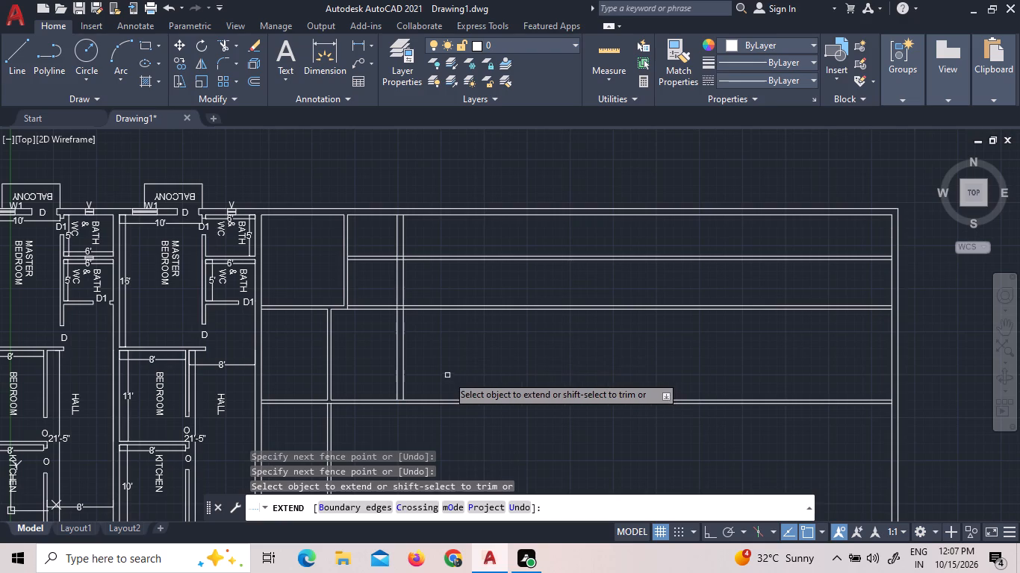
drag(438, 378, 431, 378)
click(428, 379)
click(379, 348)
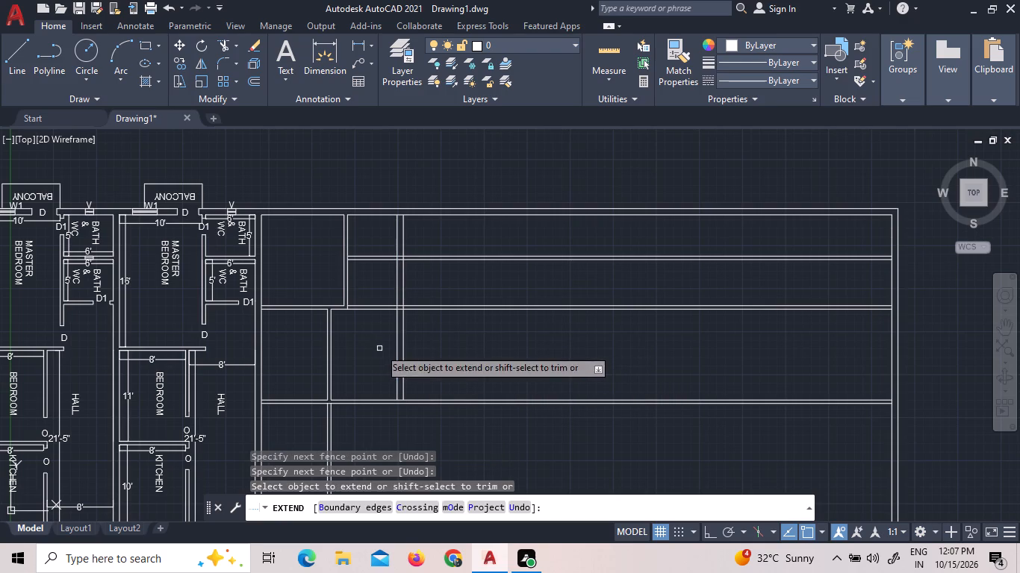
click(384, 348)
click(404, 353)
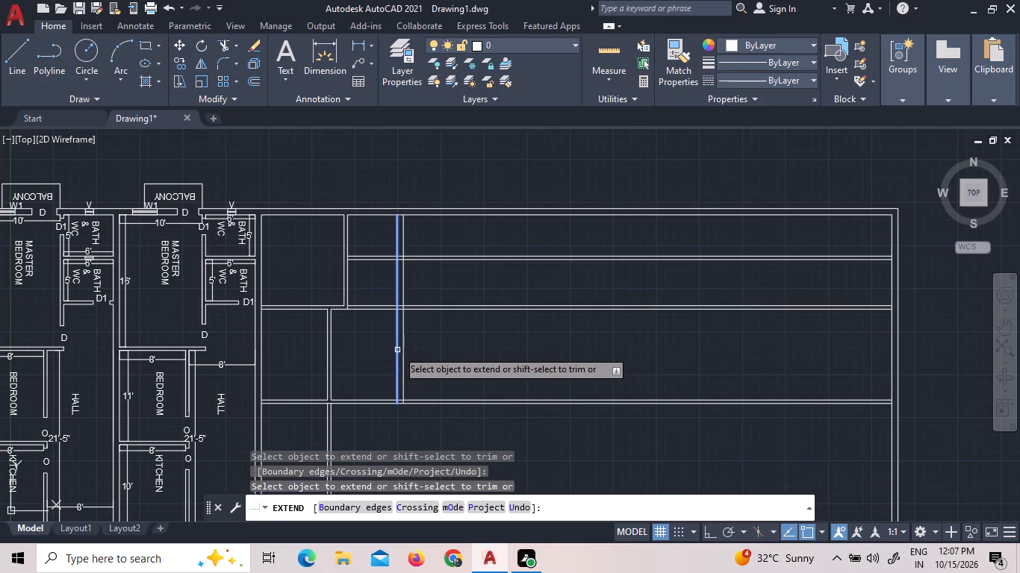
click(397, 350)
scroll(439, 314, down, 2)
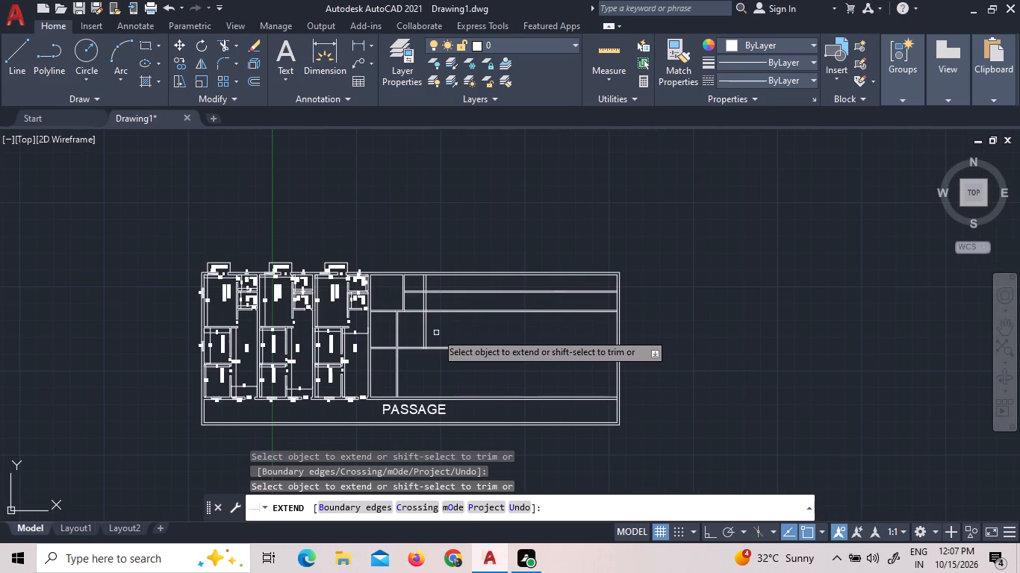
click(436, 333)
click(417, 331)
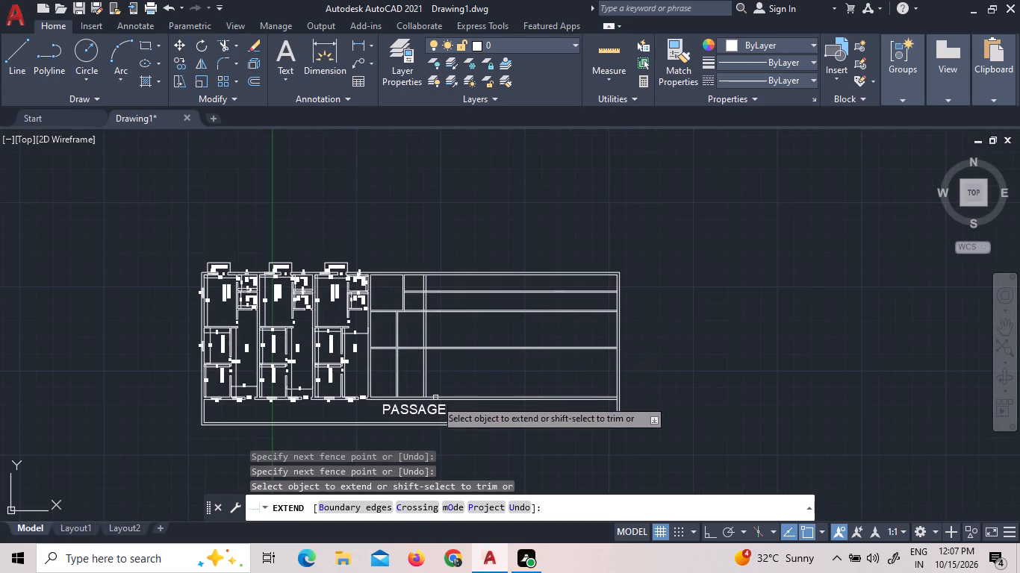
Extend both lines of the 9" east wall across the passage wall's thickness to its south face.
scroll(420, 403, up, 4)
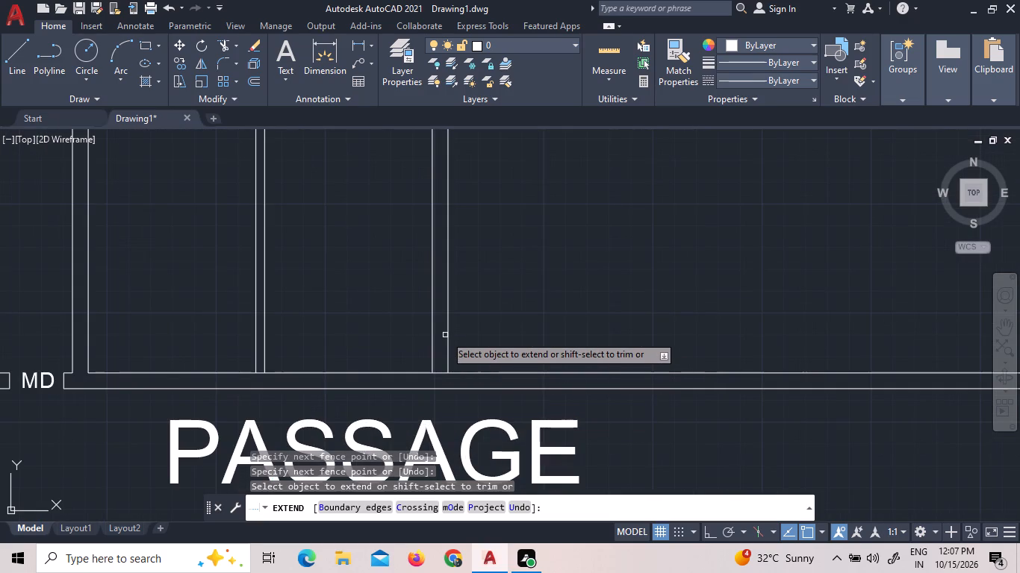
click(452, 338)
click(382, 313)
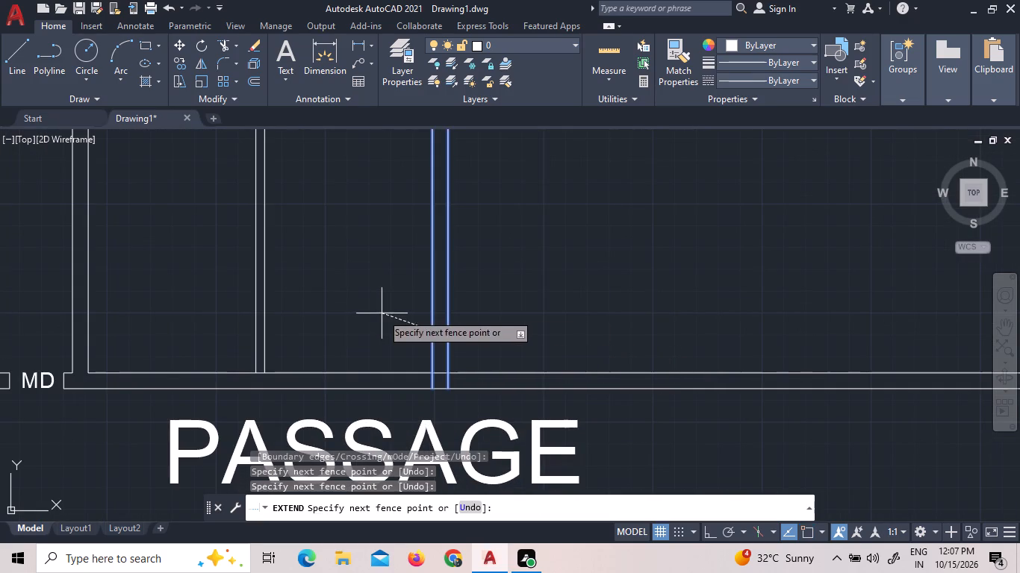
scroll(570, 323, down, 3)
scroll(554, 157, down, 1)
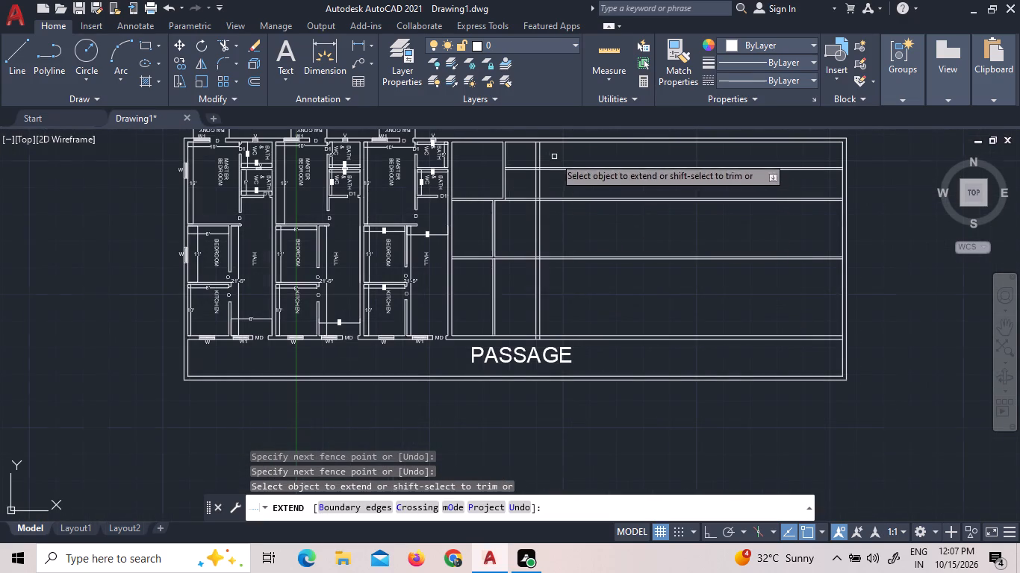
scroll(554, 157, down, 1)
scroll(555, 145, up, 3)
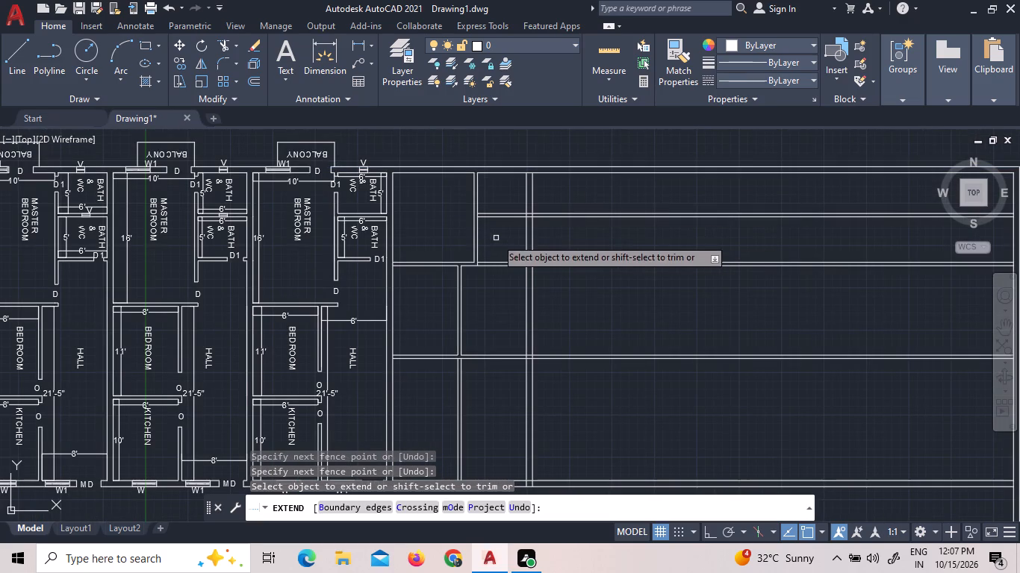
right_click(493, 187)
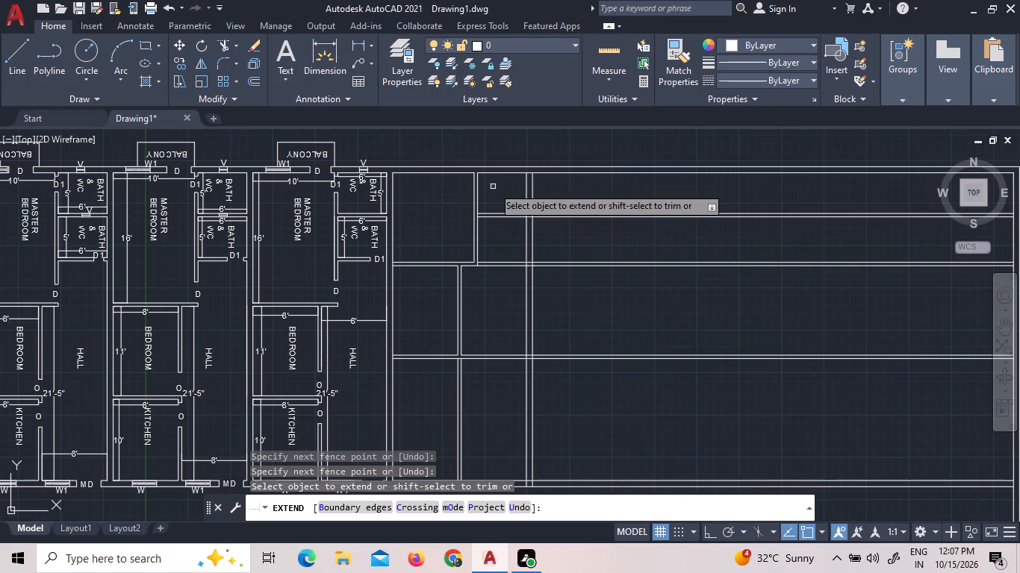
click(509, 194)
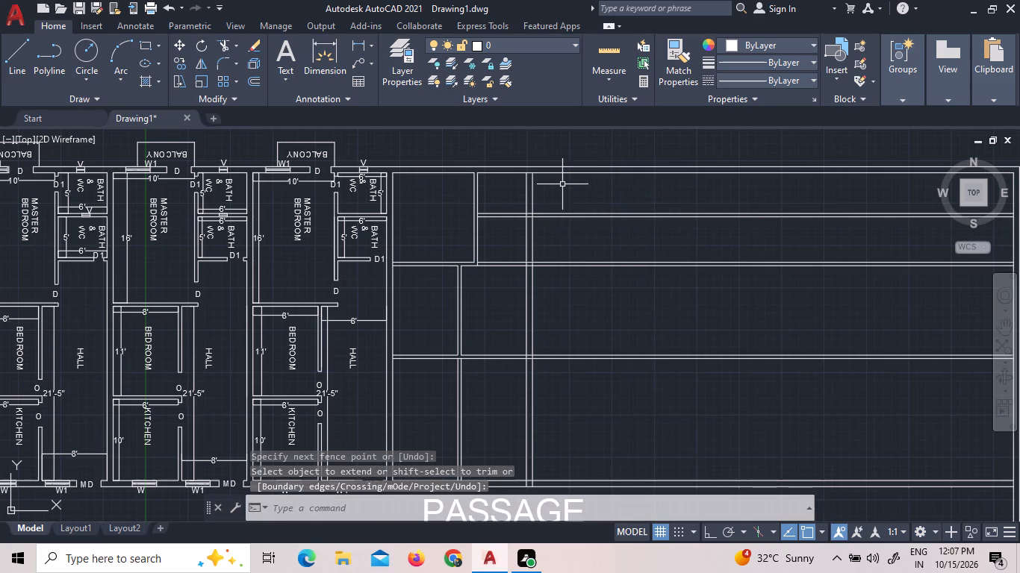
Draw a 9" vertical line across the outer north wall, continuing the west face of the master bedroom and bathroom partition.
click(19, 75)
scroll(13, 90, up, 4)
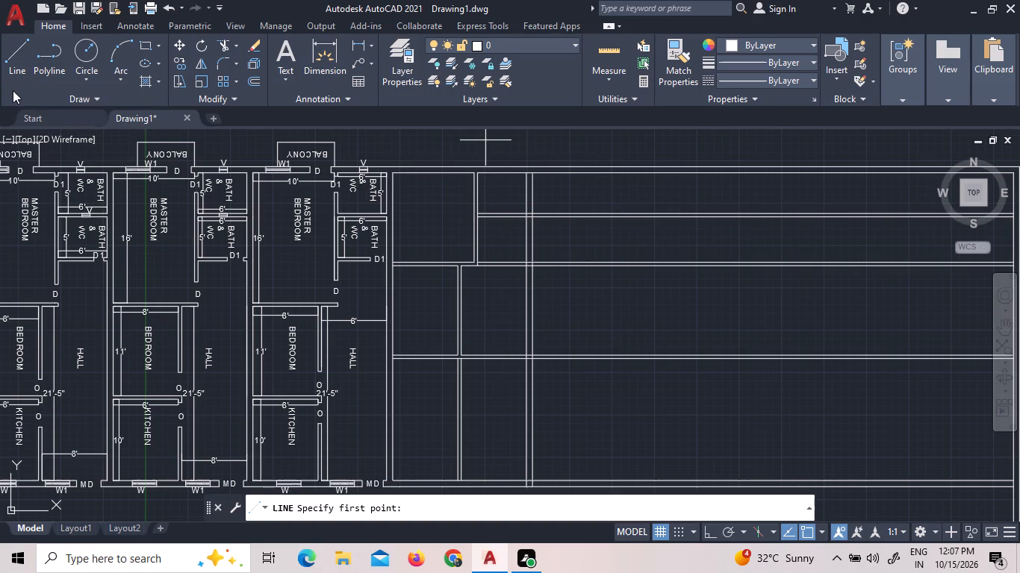
scroll(502, 166, up, 4)
scroll(428, 172, up, 2)
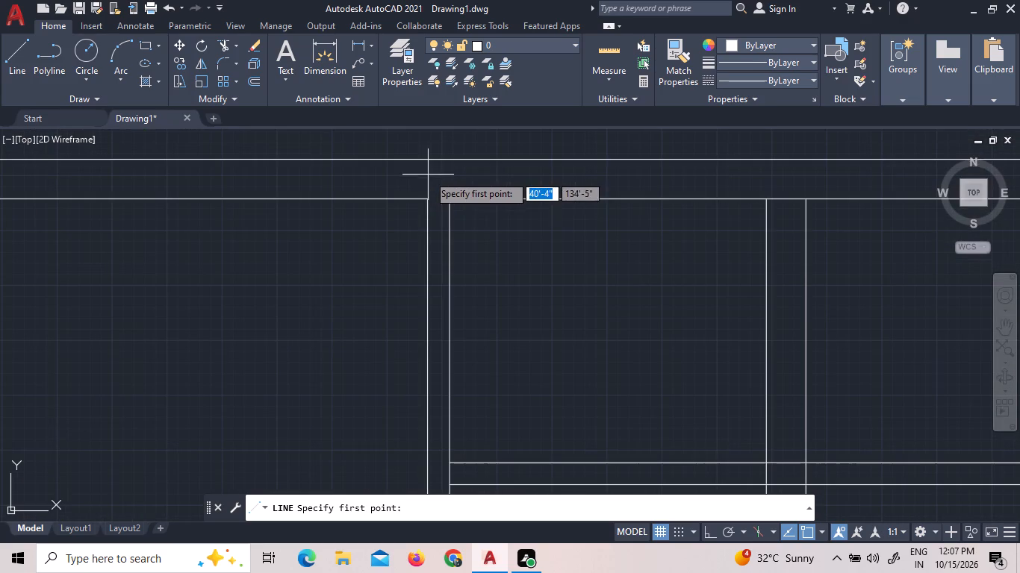
click(426, 197)
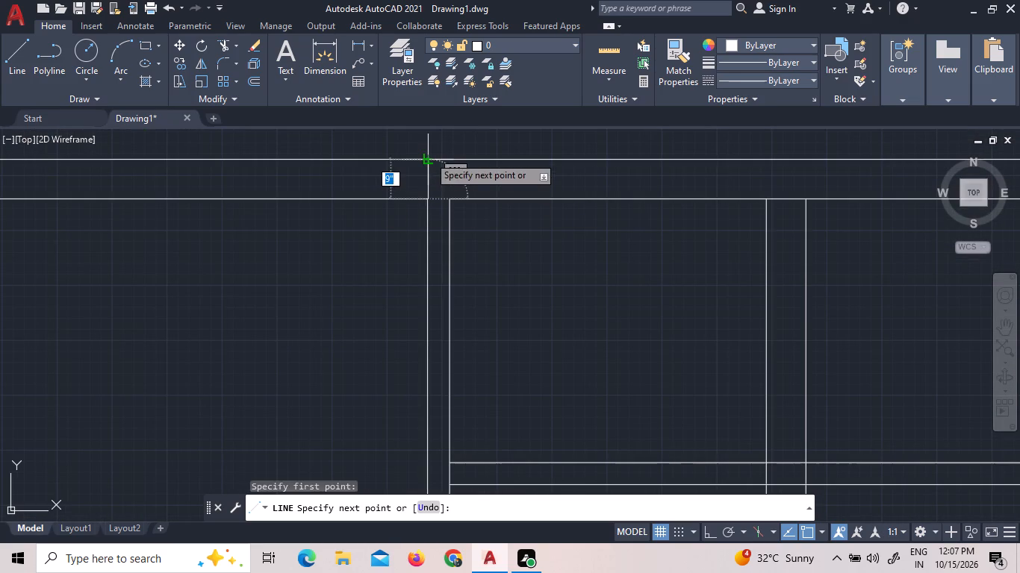
click(428, 159)
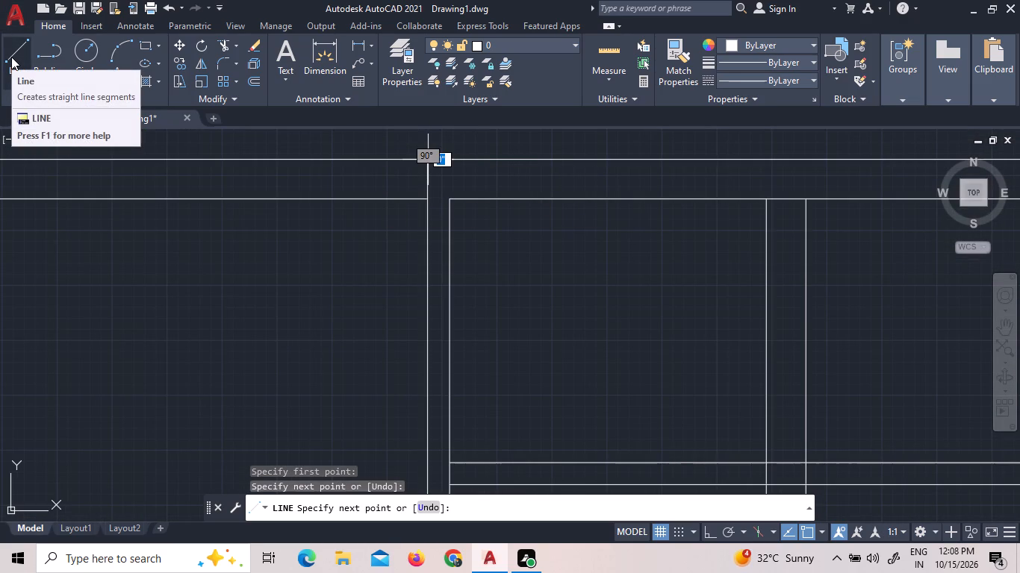
Draw a short line along the north wall's inner face, across the thickness of the master bedroom and bathroom partition.
click(11, 57)
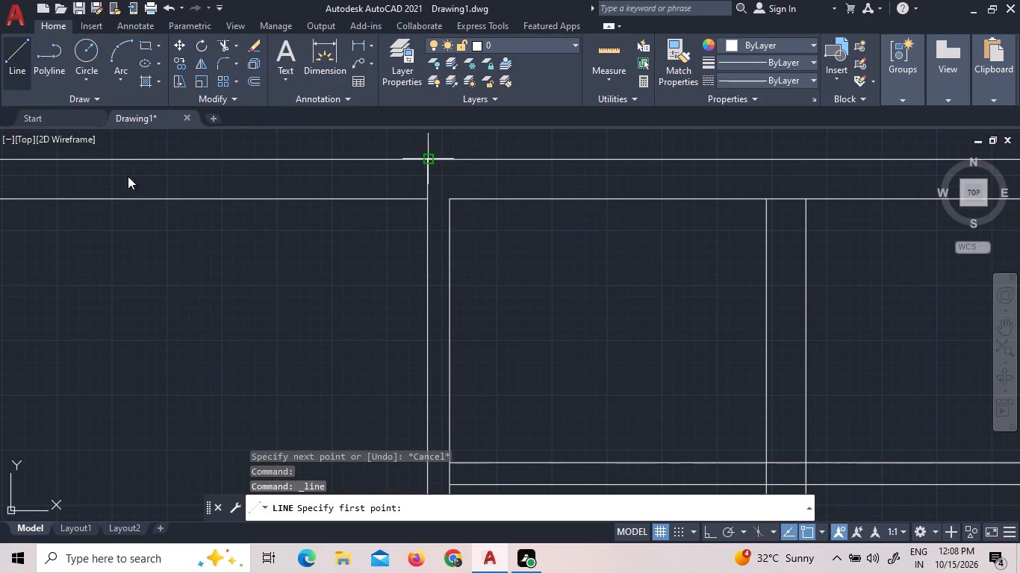
scroll(383, 158, down, 2)
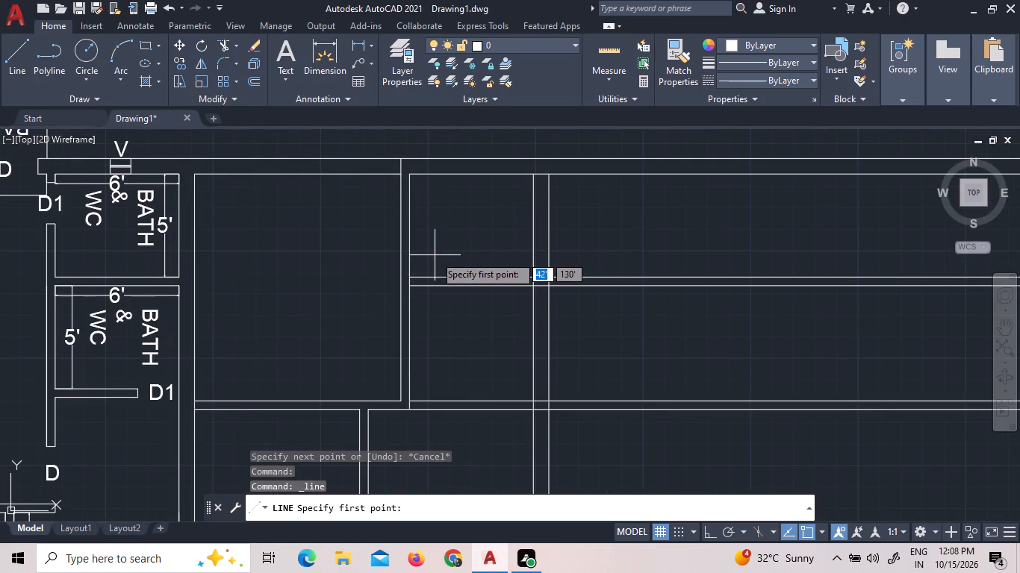
scroll(427, 195, up, 3)
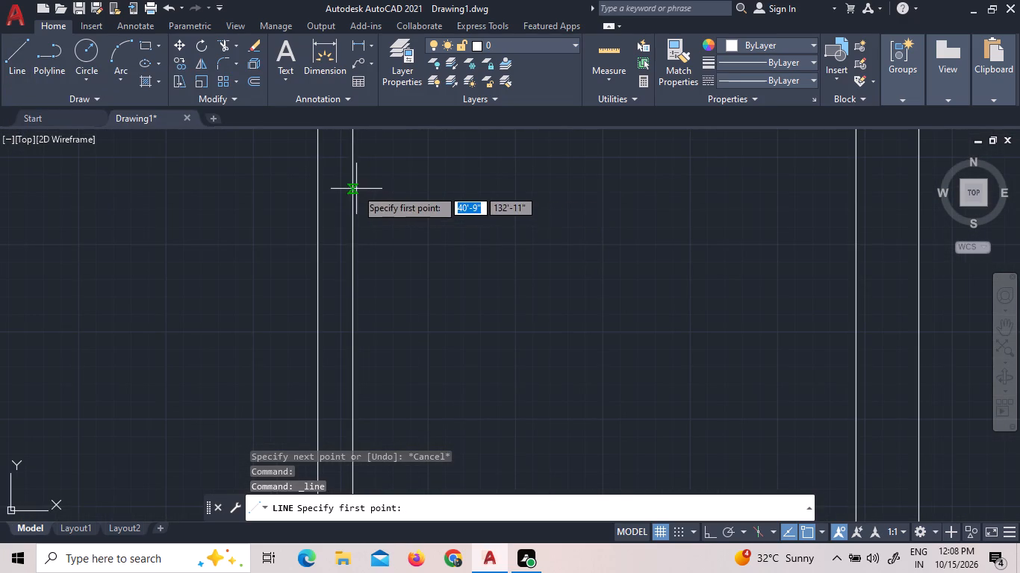
scroll(364, 211, down, 2)
click(361, 175)
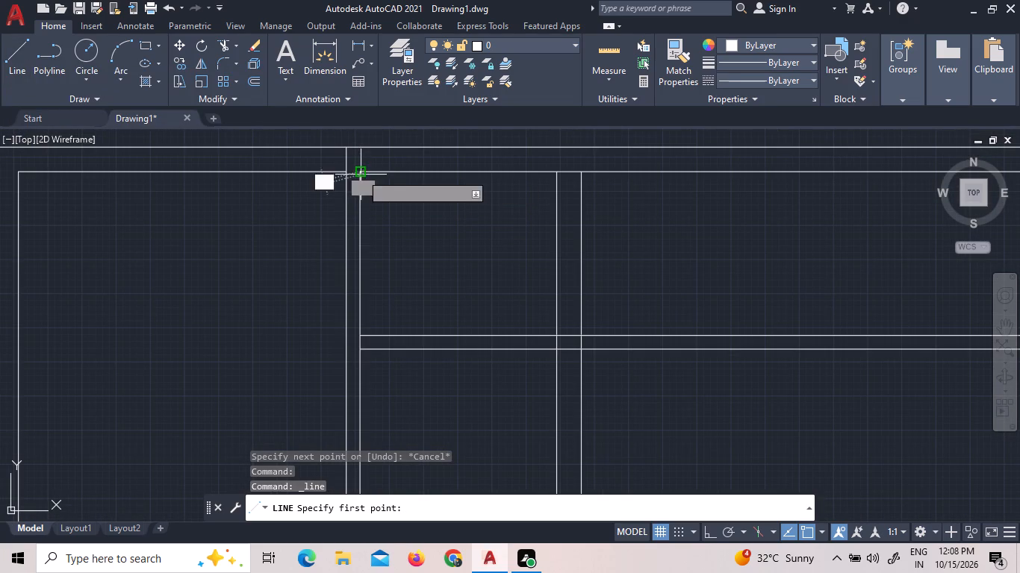
scroll(347, 168, up, 4)
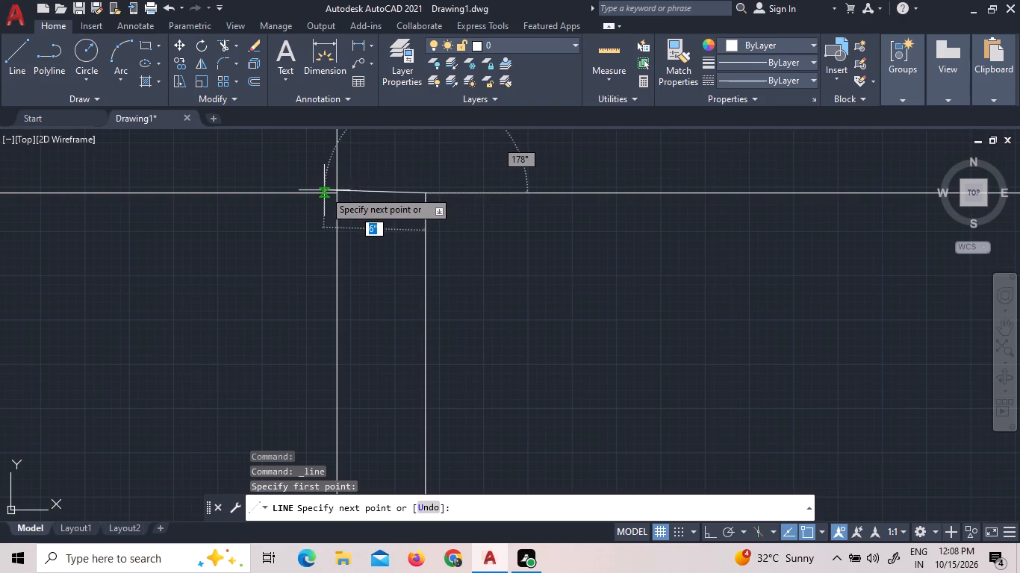
click(334, 194)
right_click(360, 181)
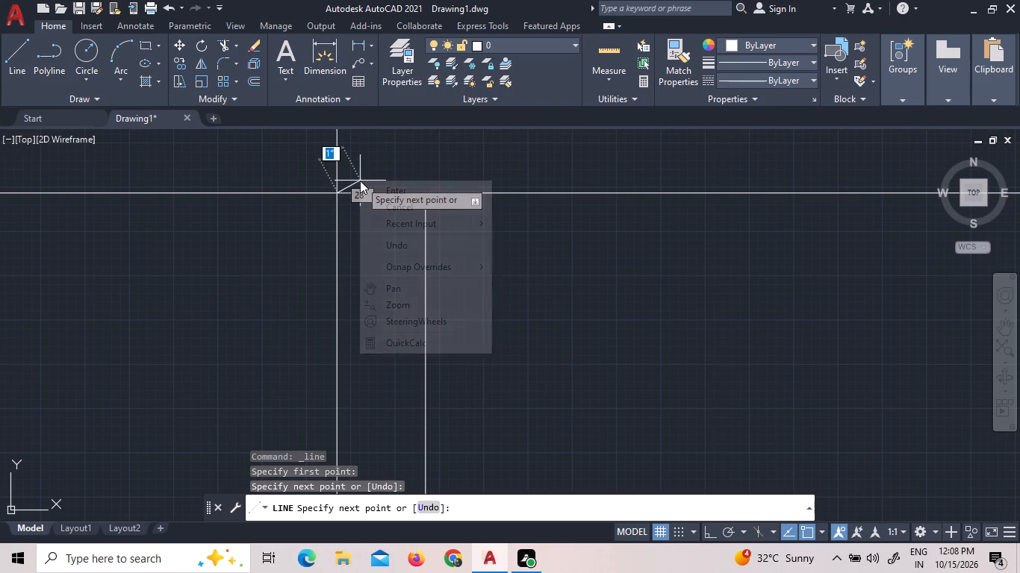
click(381, 185)
Draw a 5" horizontal line closing the partition's south end along the north face of the horizontal partition below the bathrooms.
scroll(385, 176, down, 5)
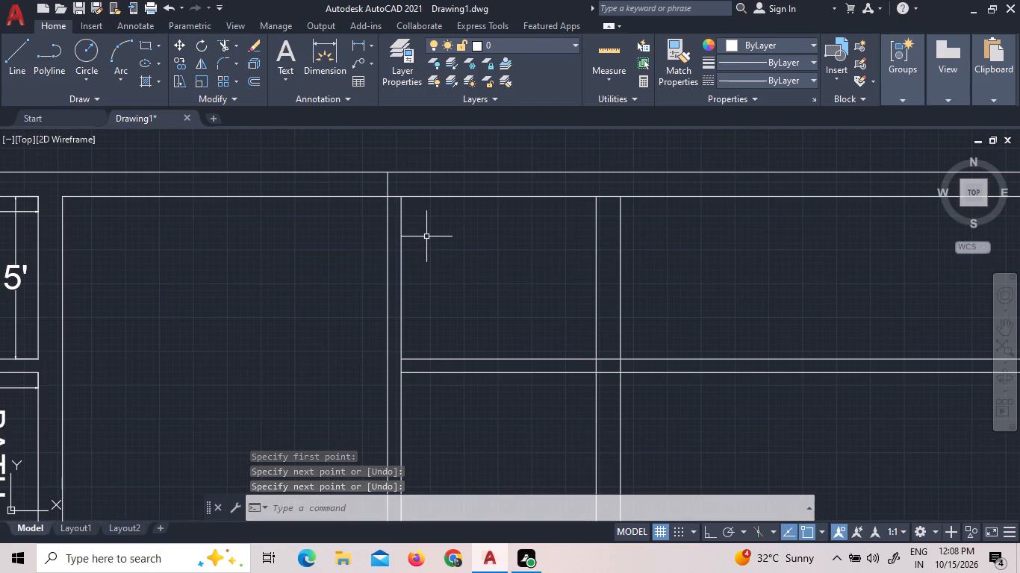
scroll(426, 225, down, 2)
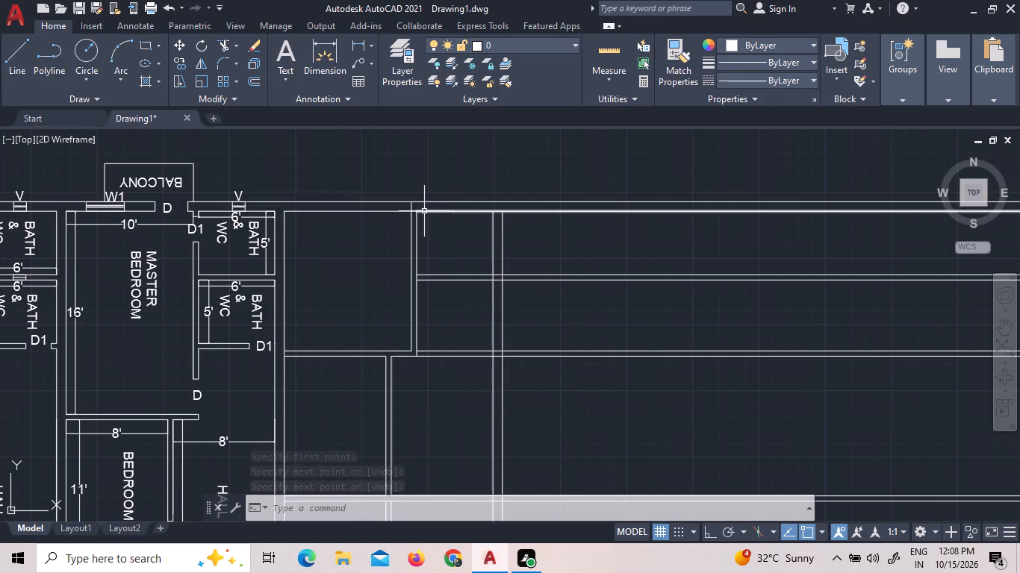
scroll(420, 360, up, 3)
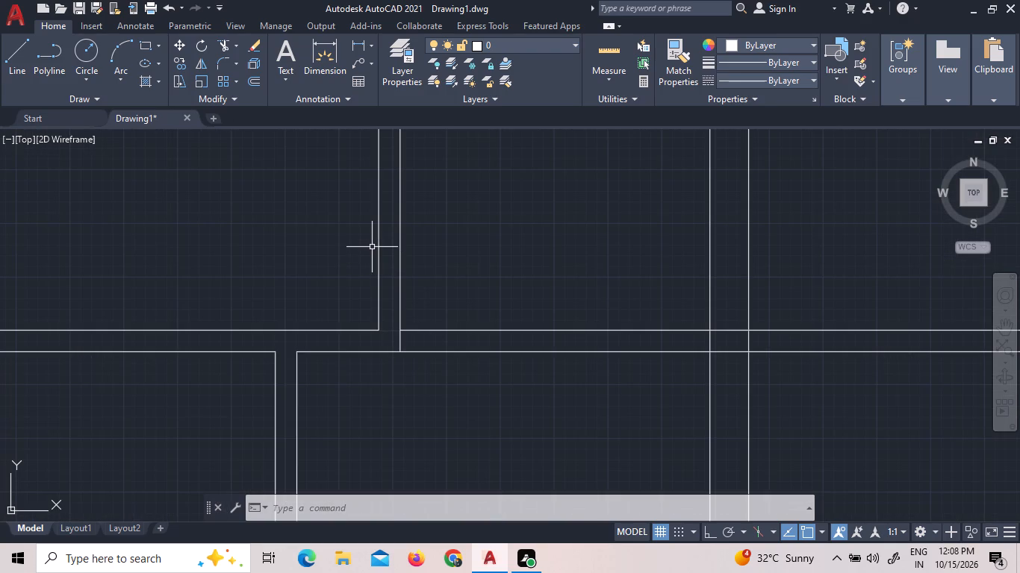
click(17, 47)
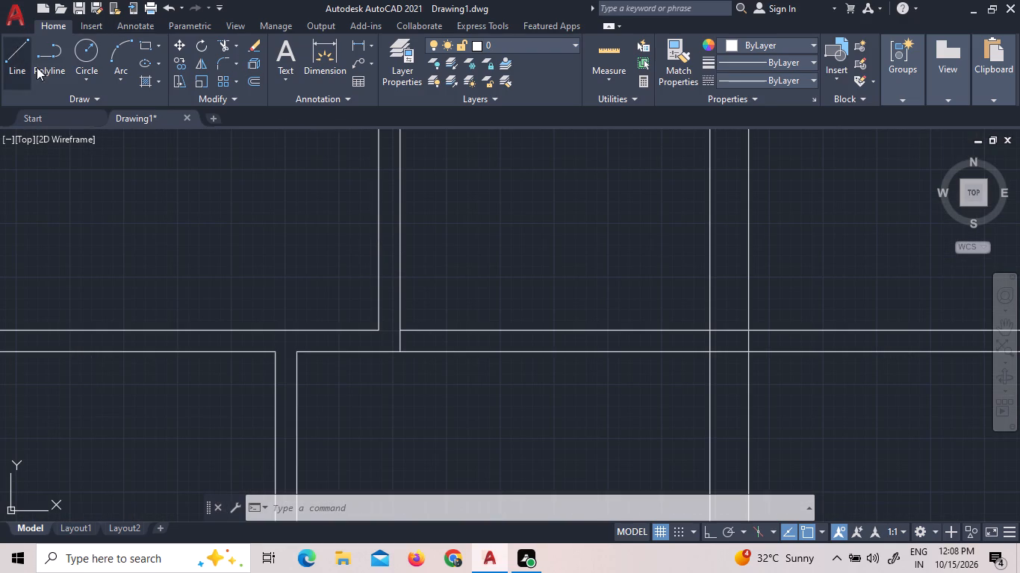
click(400, 328)
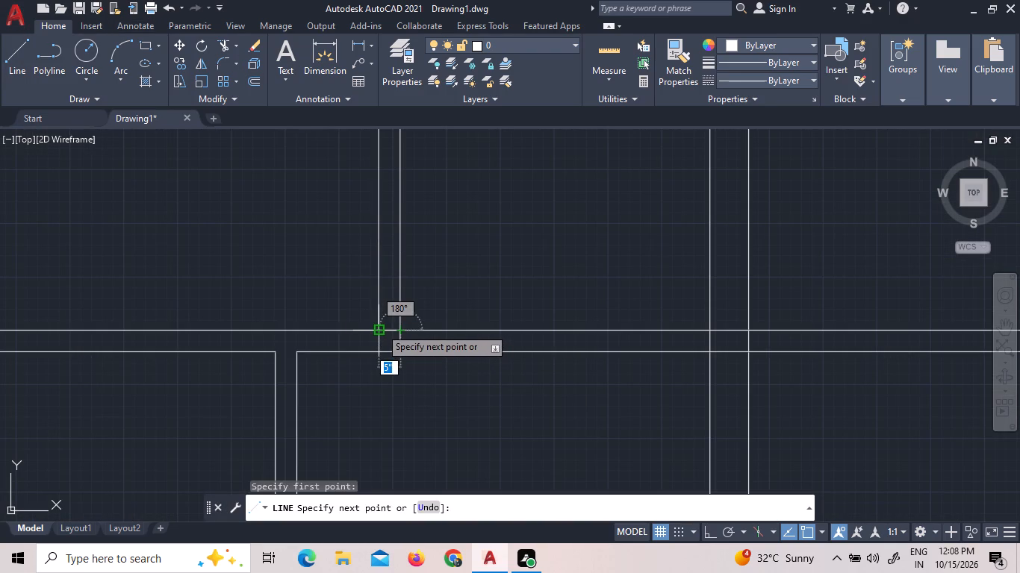
click(380, 328)
Draw a line across the top of the bedroom-hall partition, bridging the gap in the horizontal partition's south face.
click(14, 71)
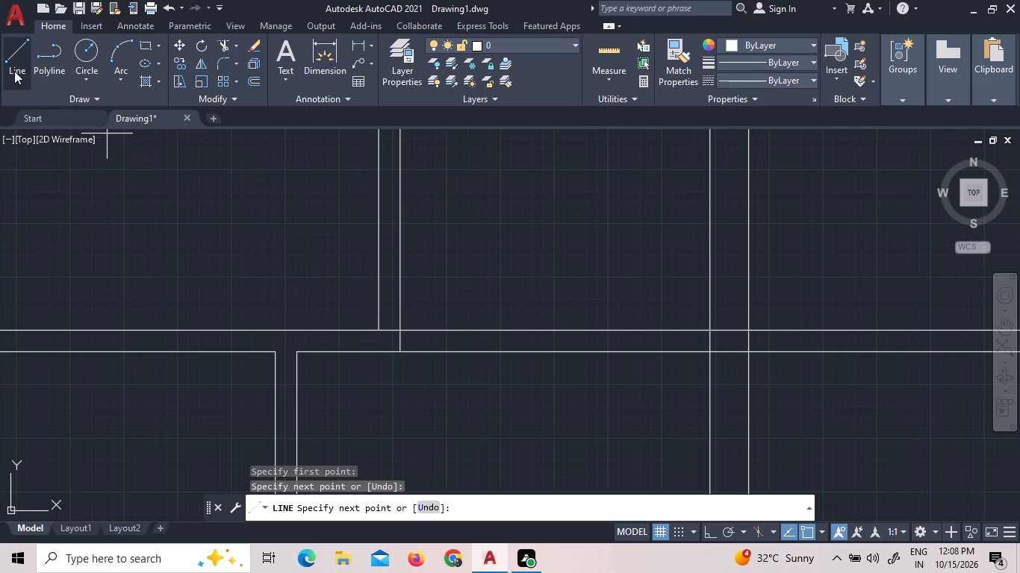
scroll(134, 54, down, 4)
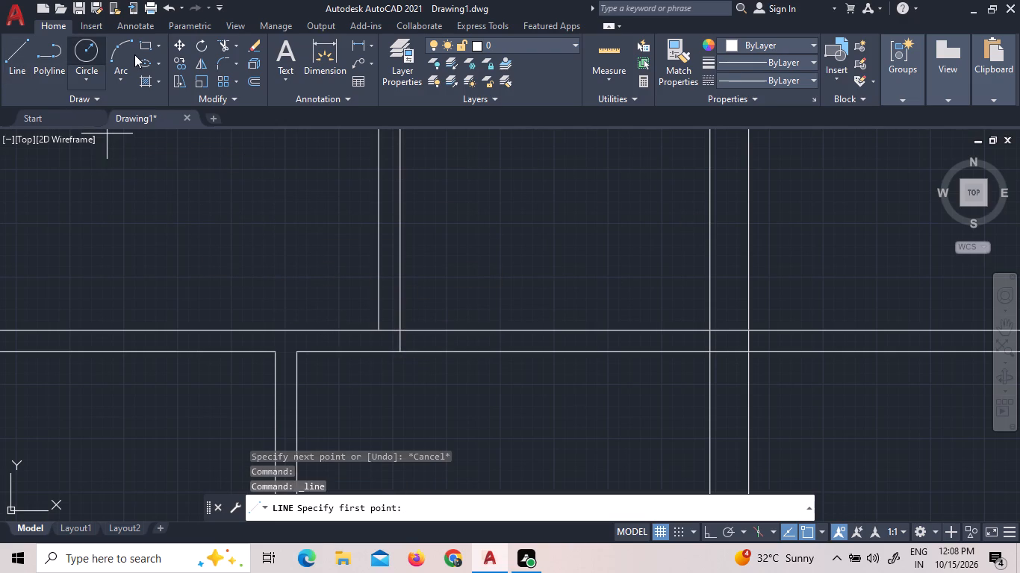
scroll(283, 197, down, 3)
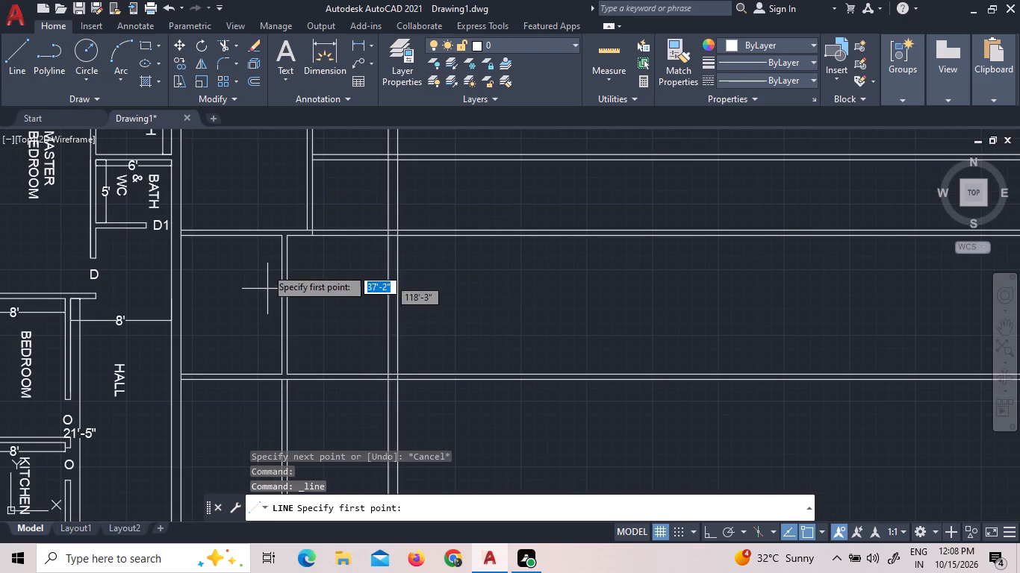
scroll(276, 198, up, 3)
scroll(308, 359, up, 1)
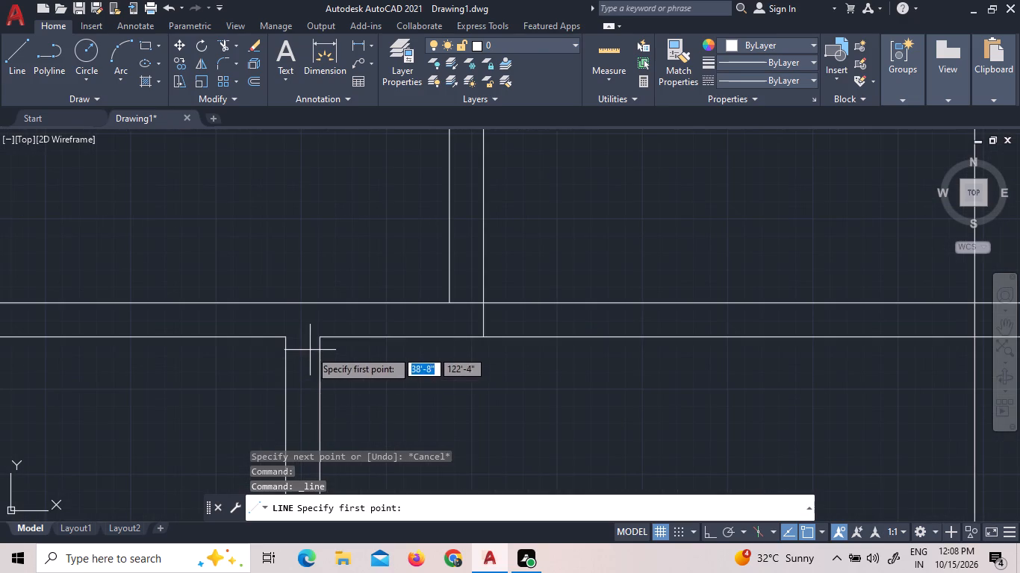
scroll(292, 336, up, 4)
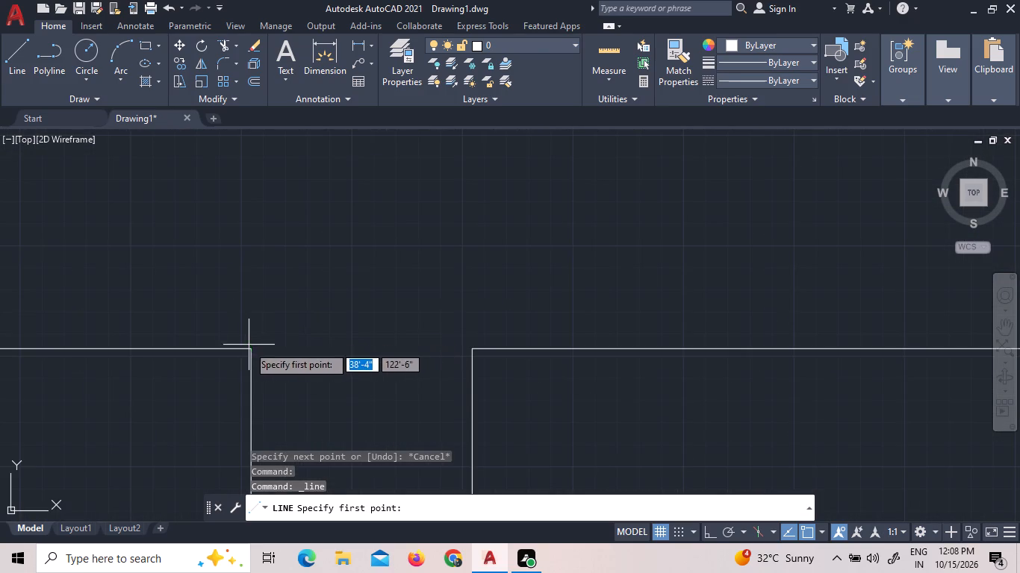
click(248, 349)
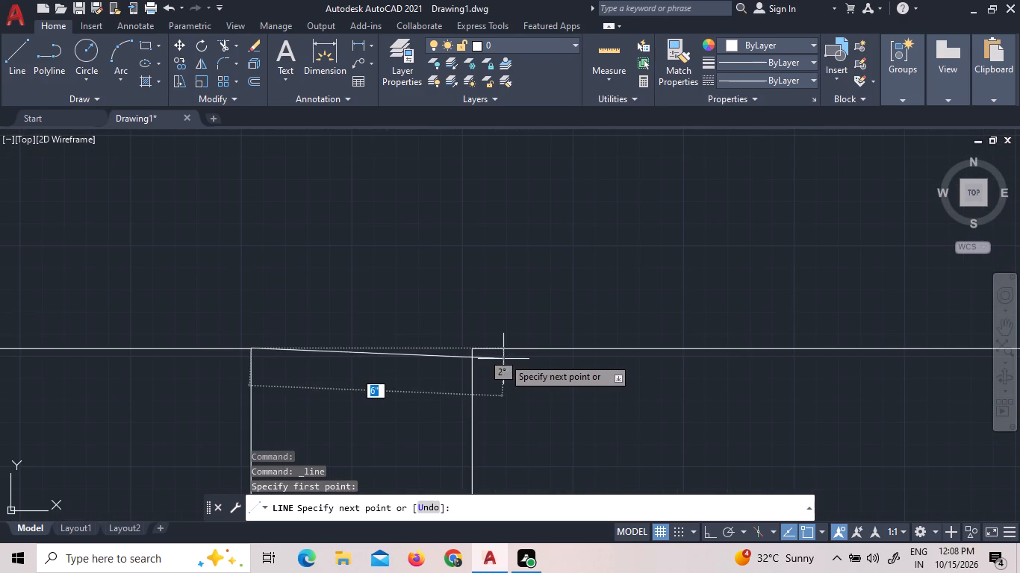
click(476, 350)
right_click(463, 286)
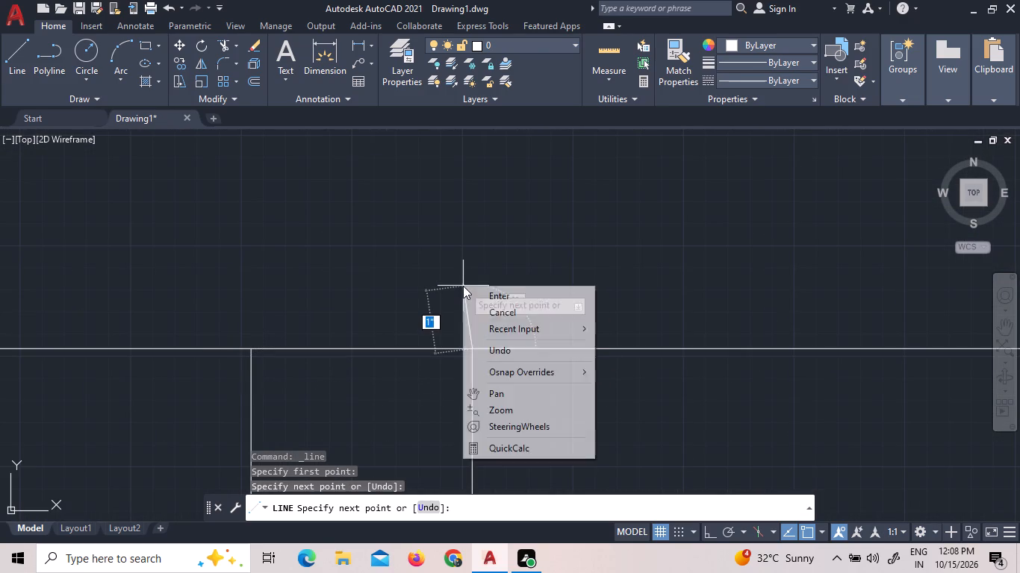
click(467, 292)
Trim the west line of the 9" east wall between the two faces of the horizontal partition south of the bedroom.
scroll(462, 260, down, 6)
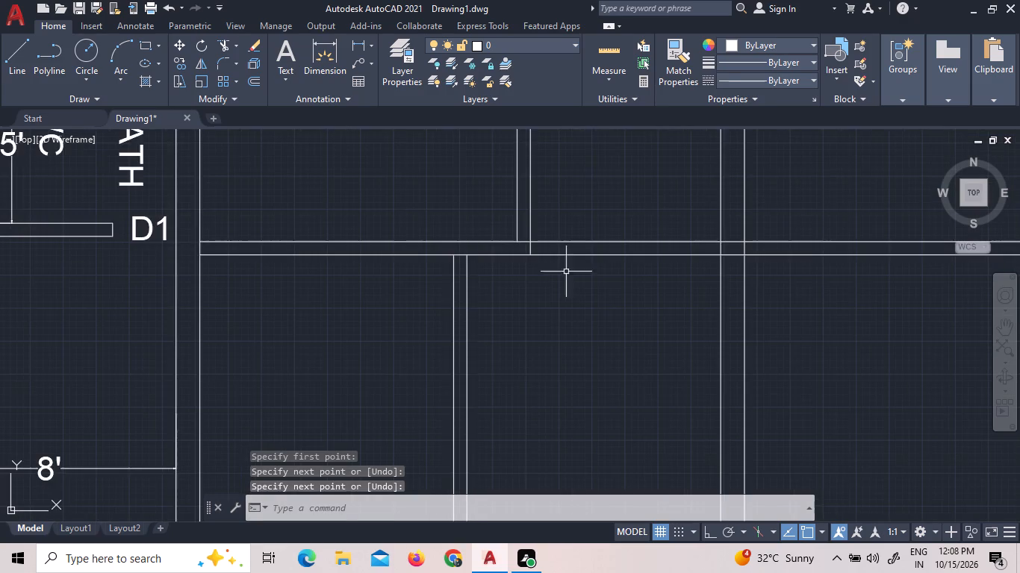
scroll(587, 289, down, 2)
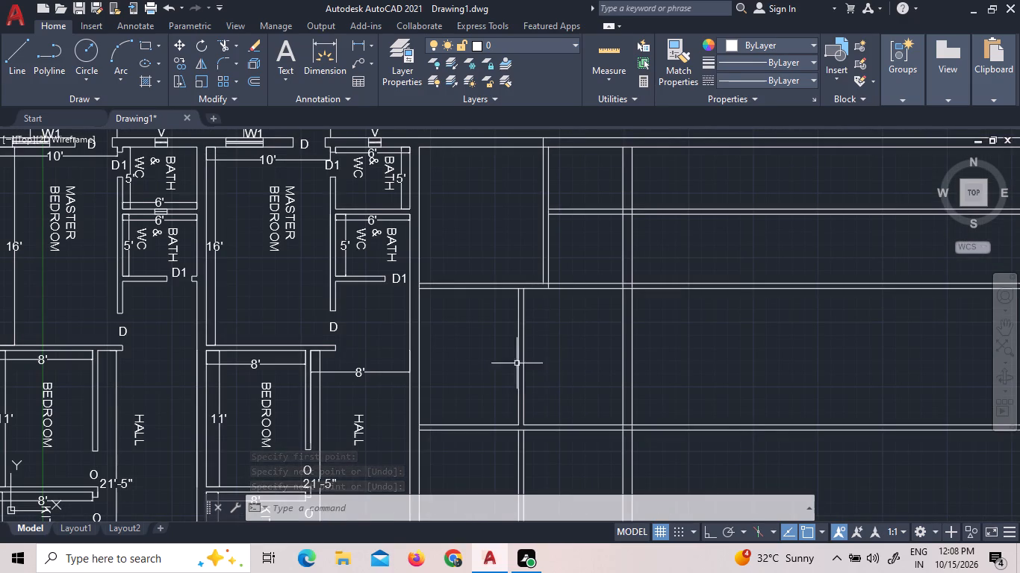
middle_drag(517, 334, 501, 279)
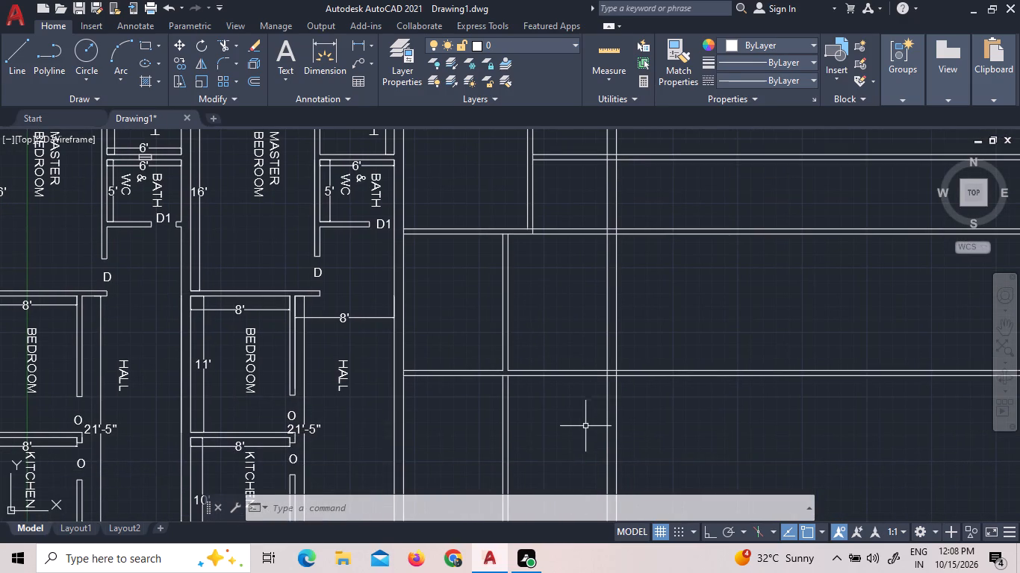
scroll(575, 442, up, 2)
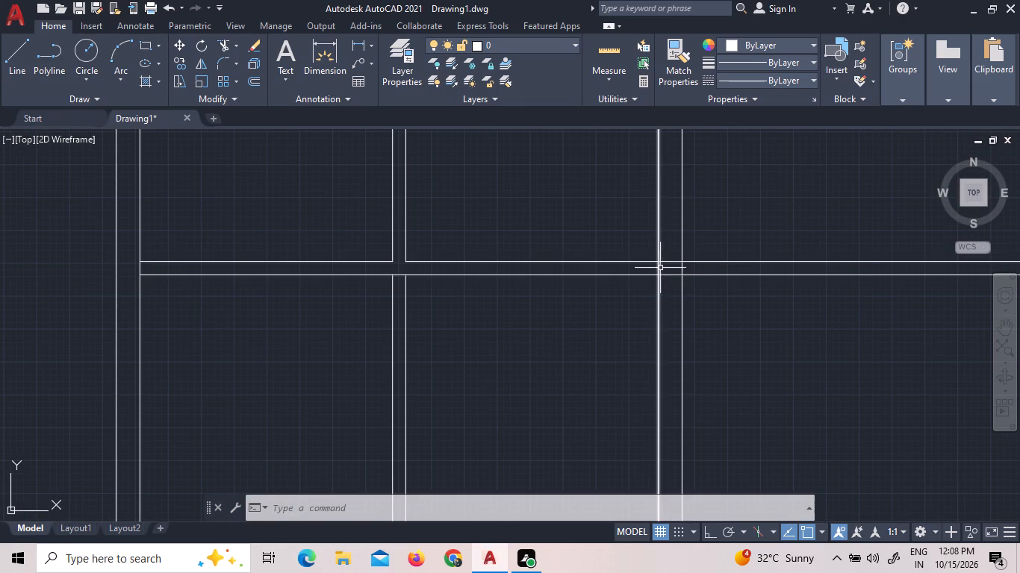
click(220, 42)
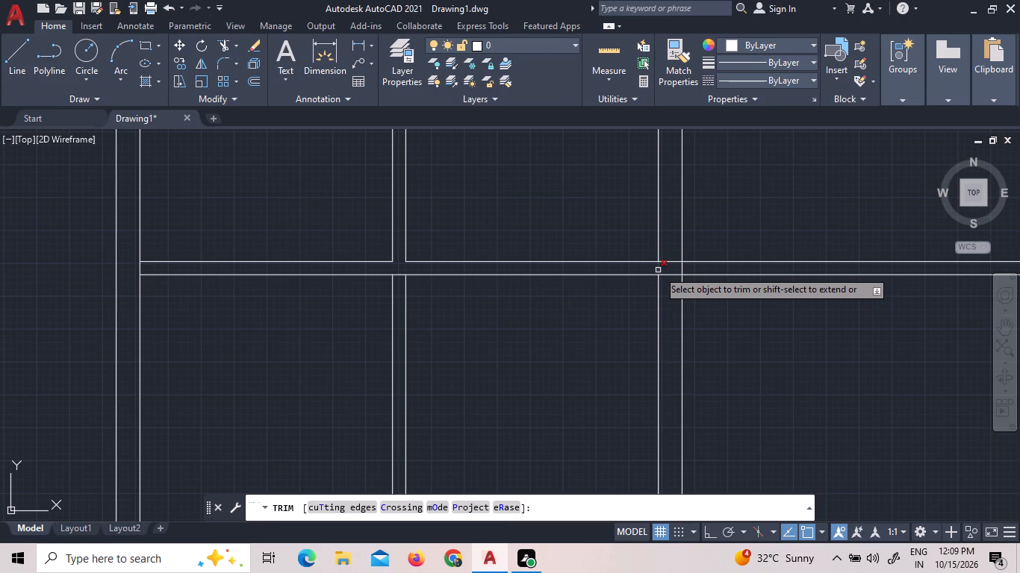
click(658, 270)
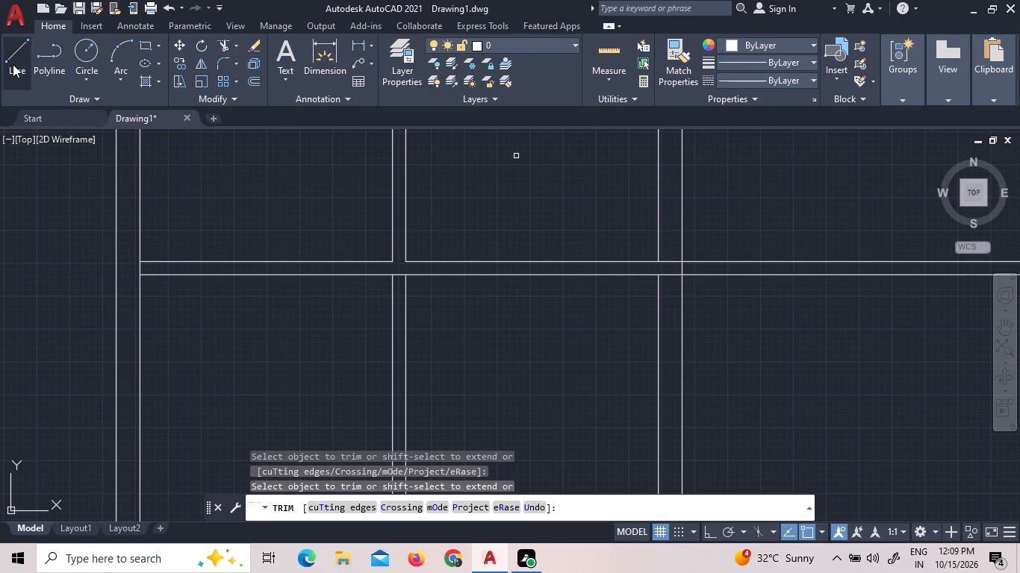
Draw a short line across the horizontal partition south of the bedroom, along the west face of the 9" east wall.
click(16, 67)
scroll(678, 277, up, 3)
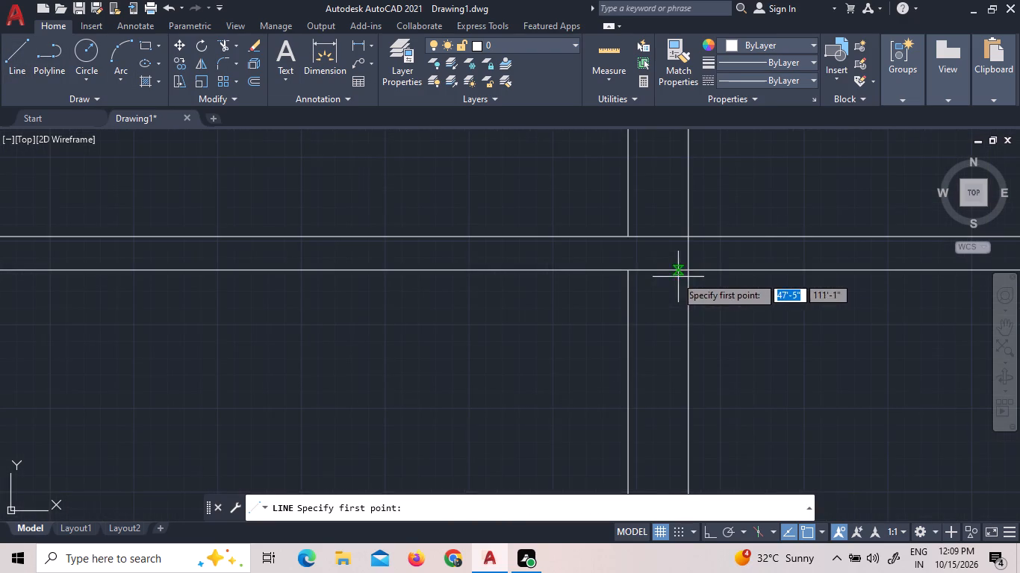
click(626, 239)
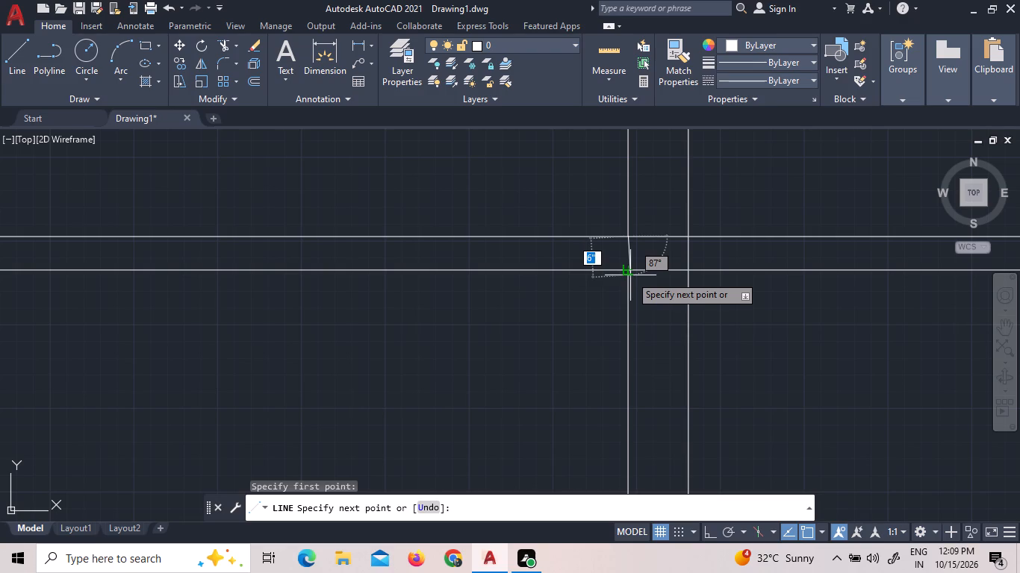
click(627, 272)
right_click(638, 266)
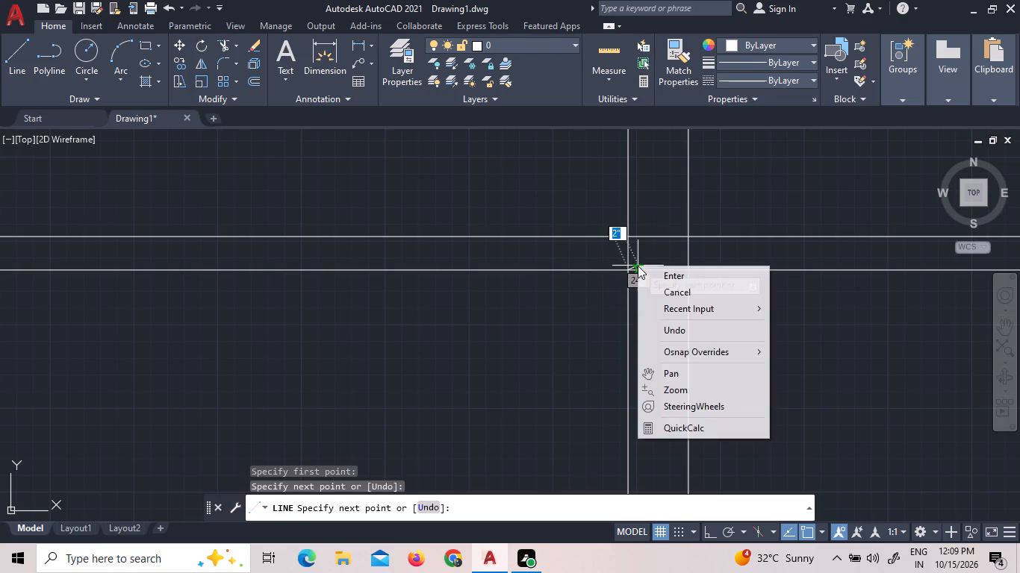
click(650, 275)
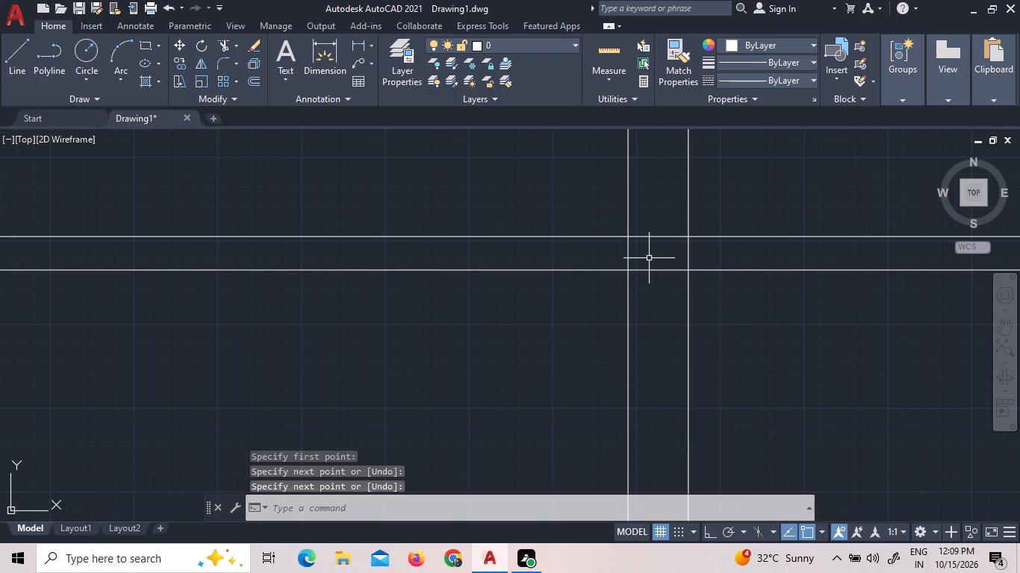
Offset 5" the line crossing the north wall toward the west, and the line closing the master bedroom partition's north end toward the south.
scroll(649, 258, down, 3)
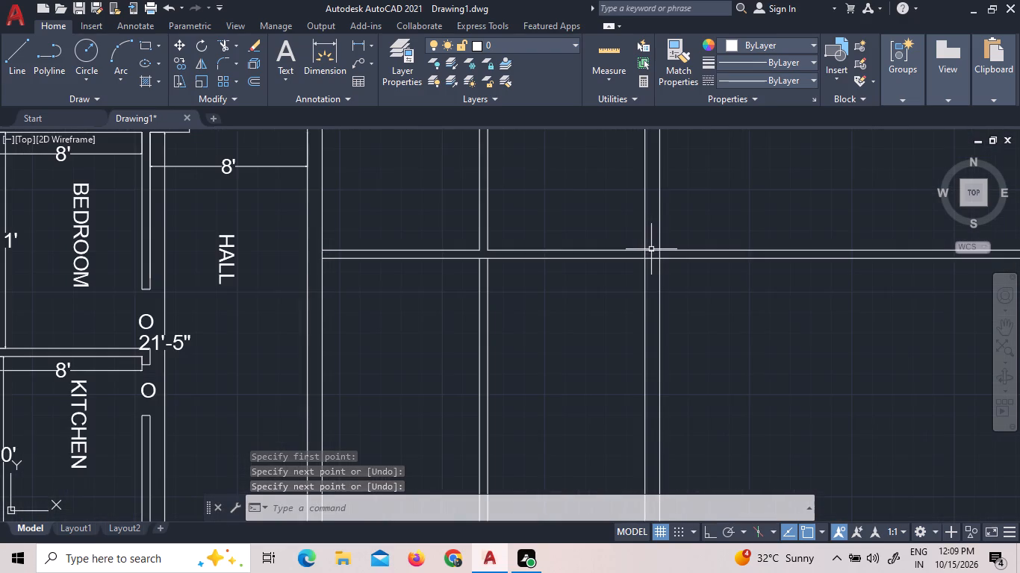
scroll(707, 325, down, 3)
scroll(690, 162, up, 2)
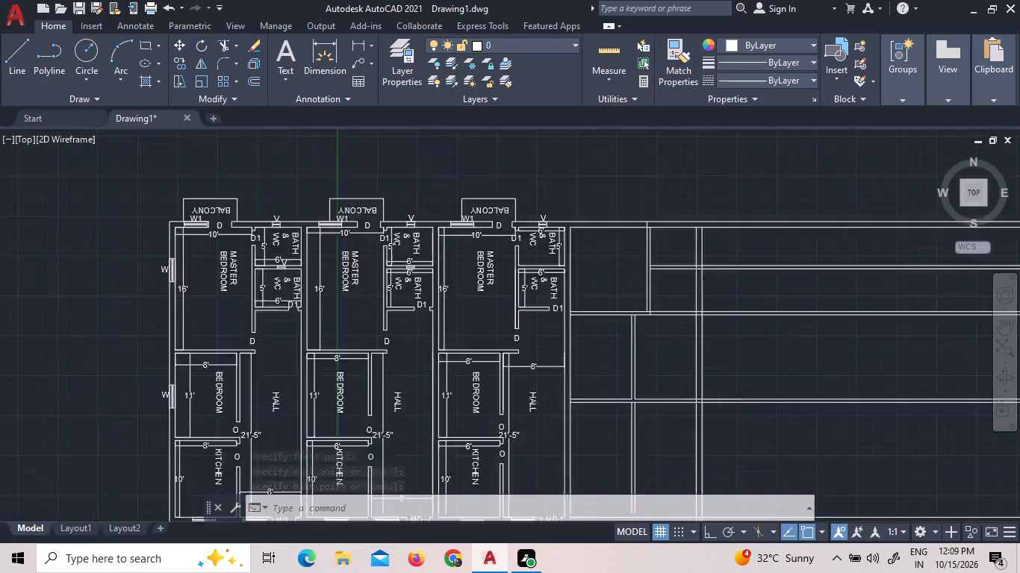
scroll(700, 274, up, 1)
key(o)
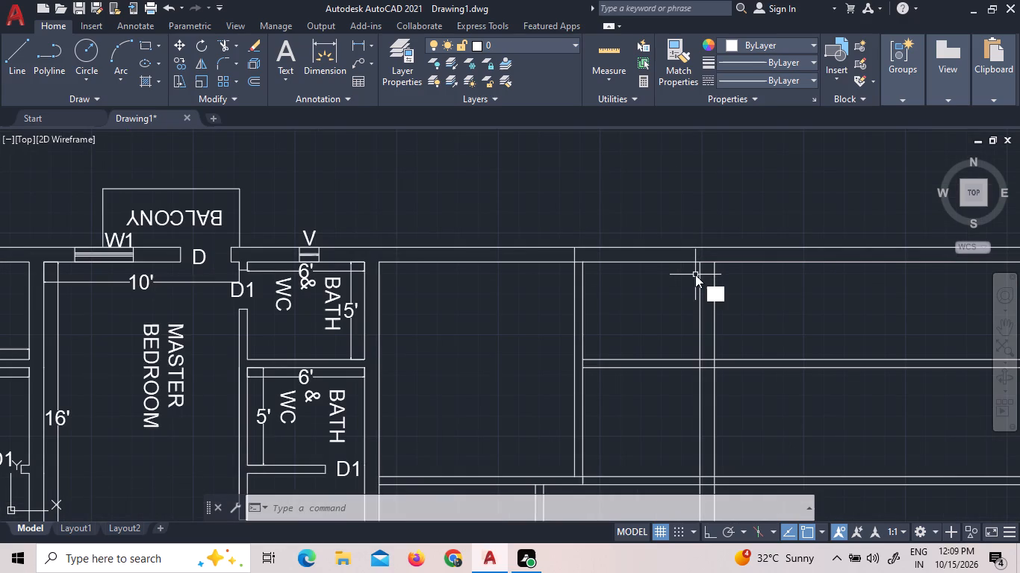
key(Return)
key(5)
key(shift+quotedbl)
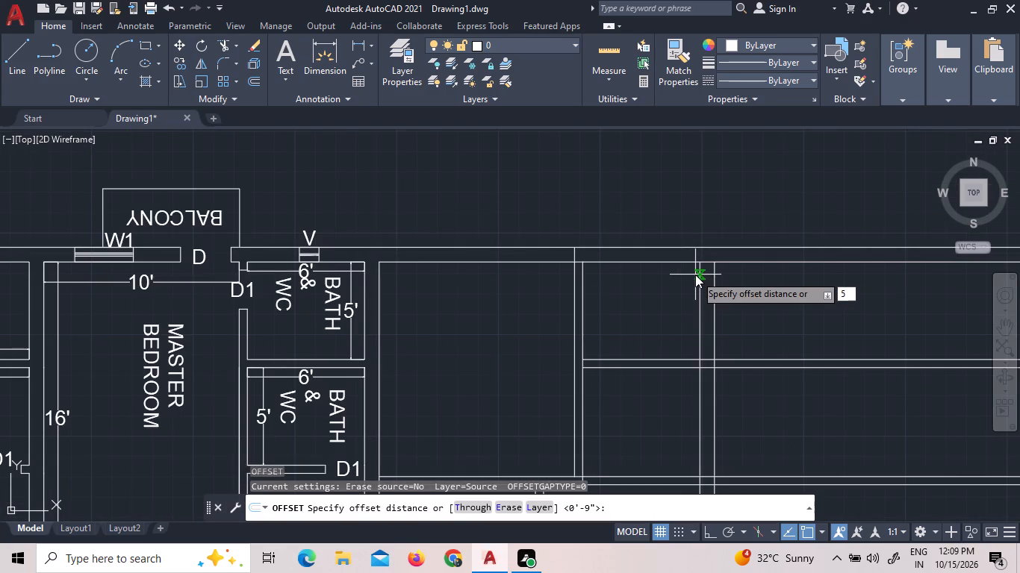
key(Return)
scroll(581, 257, up, 1)
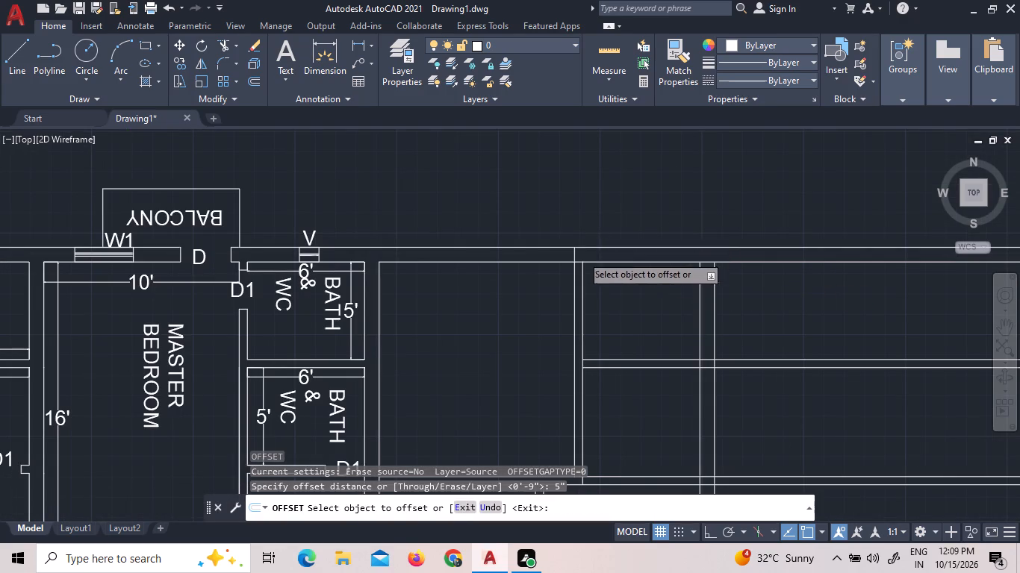
scroll(579, 260, up, 2)
click(557, 239)
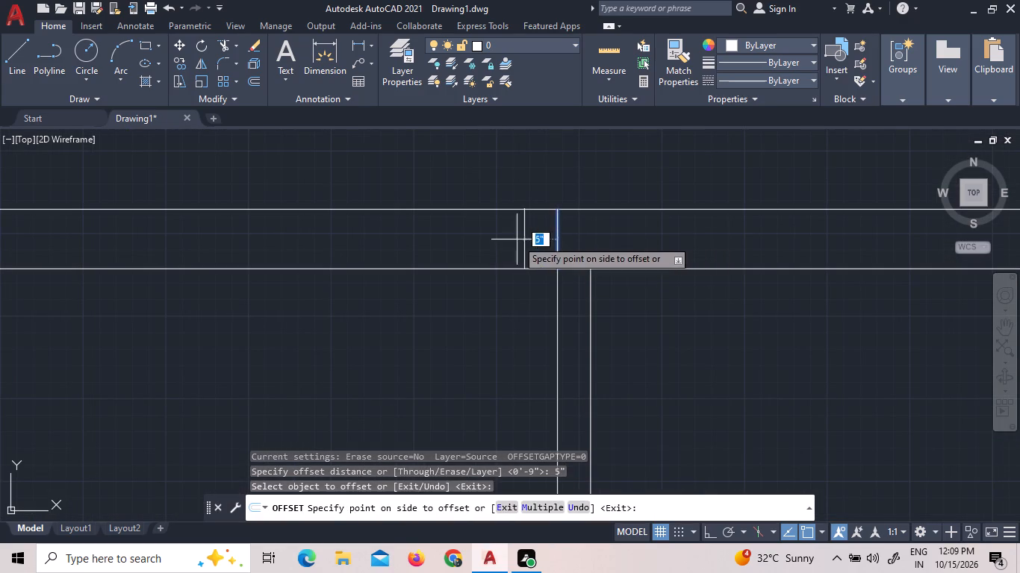
click(517, 239)
click(570, 267)
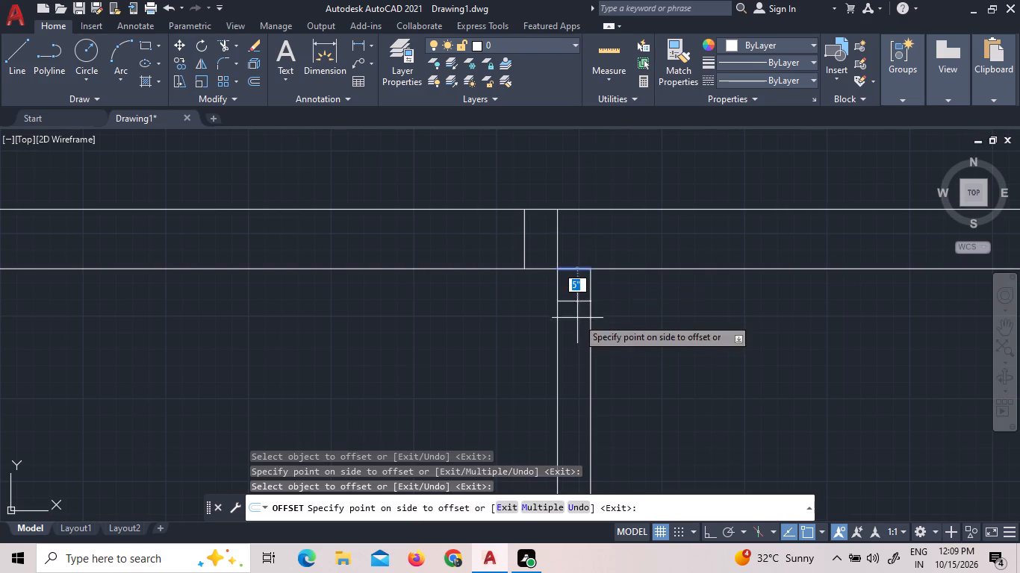
click(577, 318)
Offset the line closing the master bedroom and bathroom partition's south end 5" north.
scroll(581, 238, down, 3)
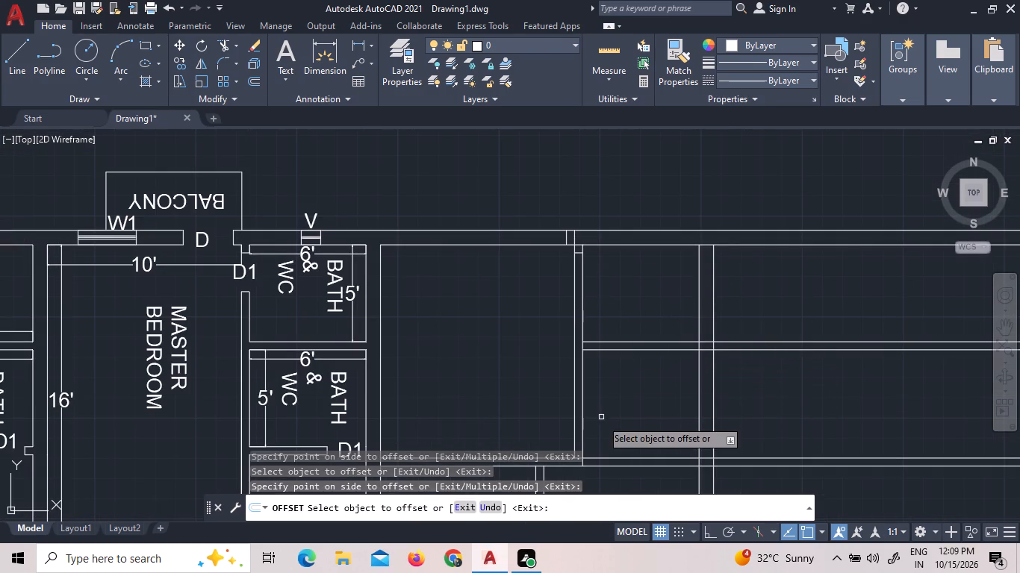
scroll(582, 398, down, 2)
scroll(576, 419, up, 6)
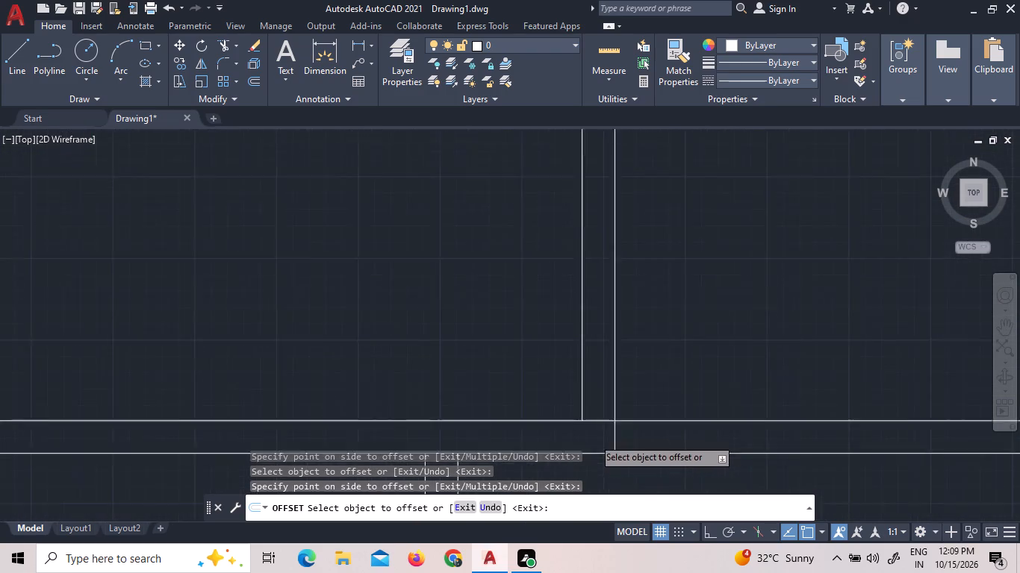
click(598, 409)
click(601, 388)
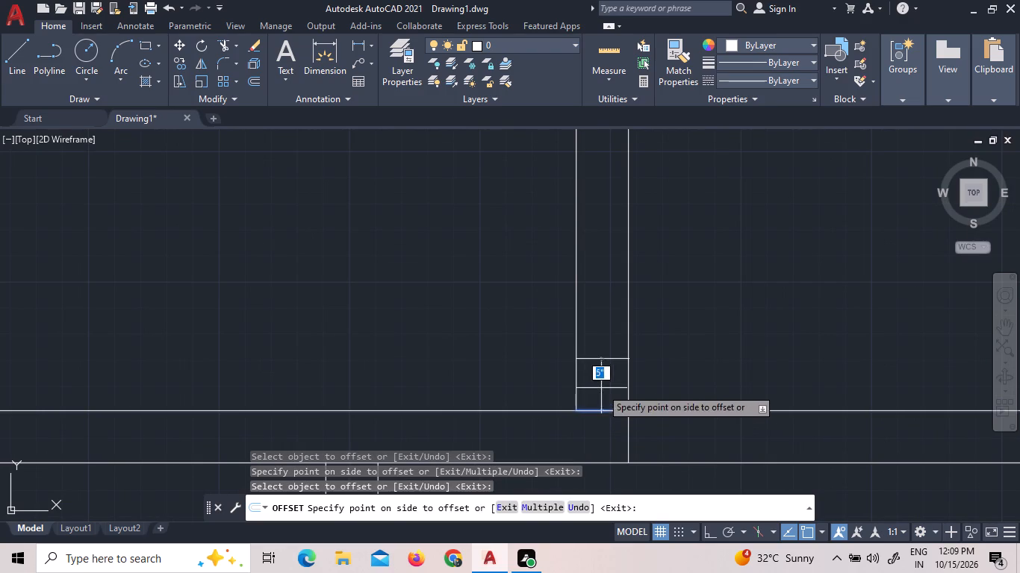
Offset the short line at the east wall's west face 5" west, within the horizontal partition south of the bedroom.
scroll(578, 243, down, 6)
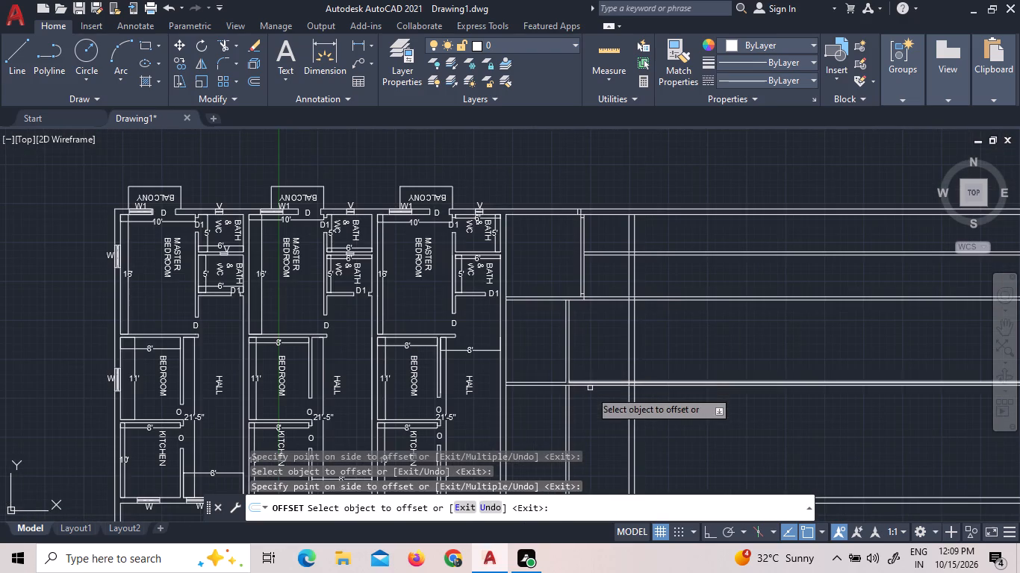
scroll(603, 433, up, 2)
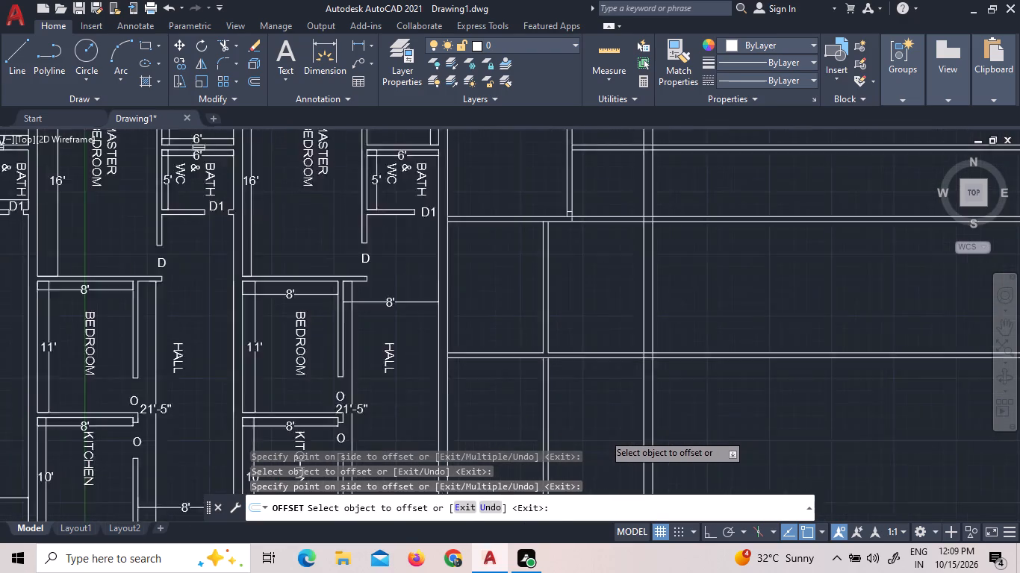
scroll(690, 305, up, 3)
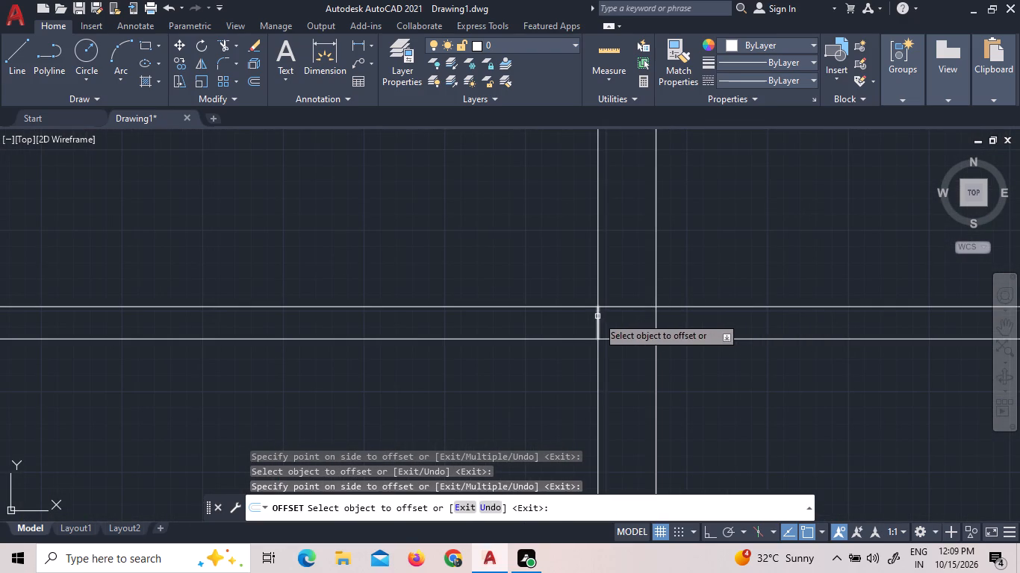
click(597, 316)
click(559, 318)
right_click(559, 318)
click(596, 327)
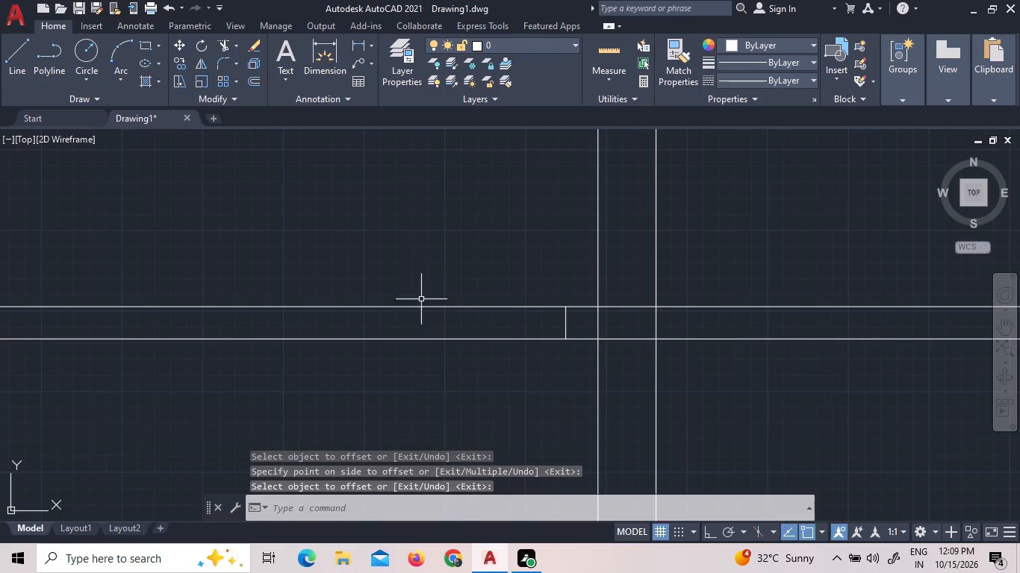
Offset the door jamb line in the master bedroom's north wall 3' west to mark the door opening.
scroll(422, 300, down, 6)
scroll(391, 192, up, 2)
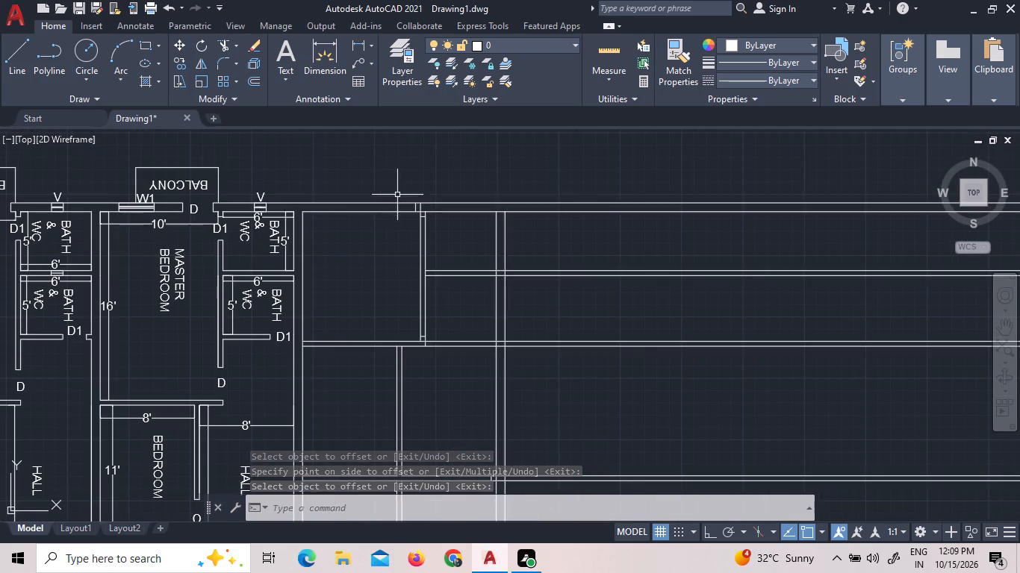
scroll(415, 207, up, 2)
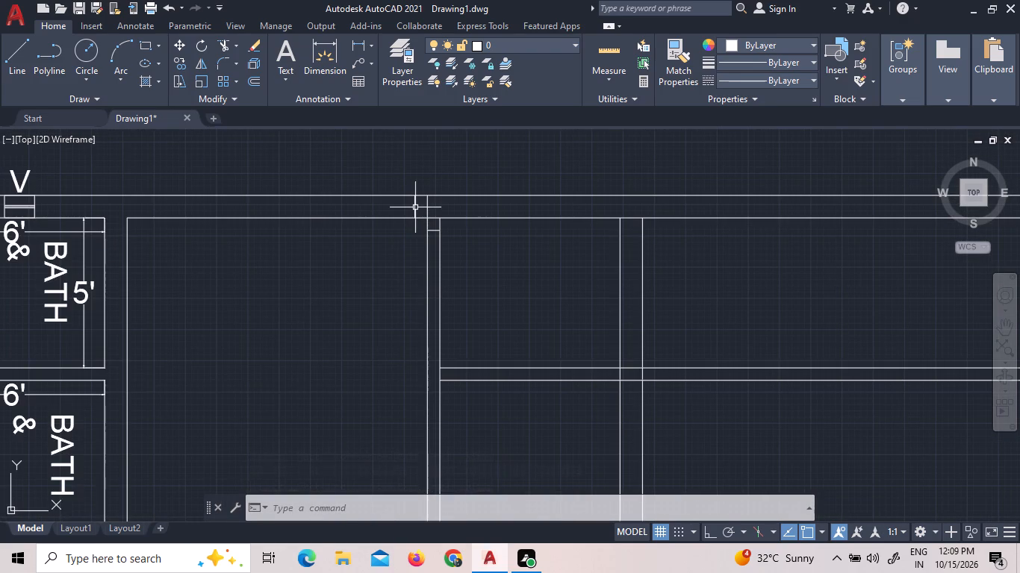
scroll(415, 207, down, 2)
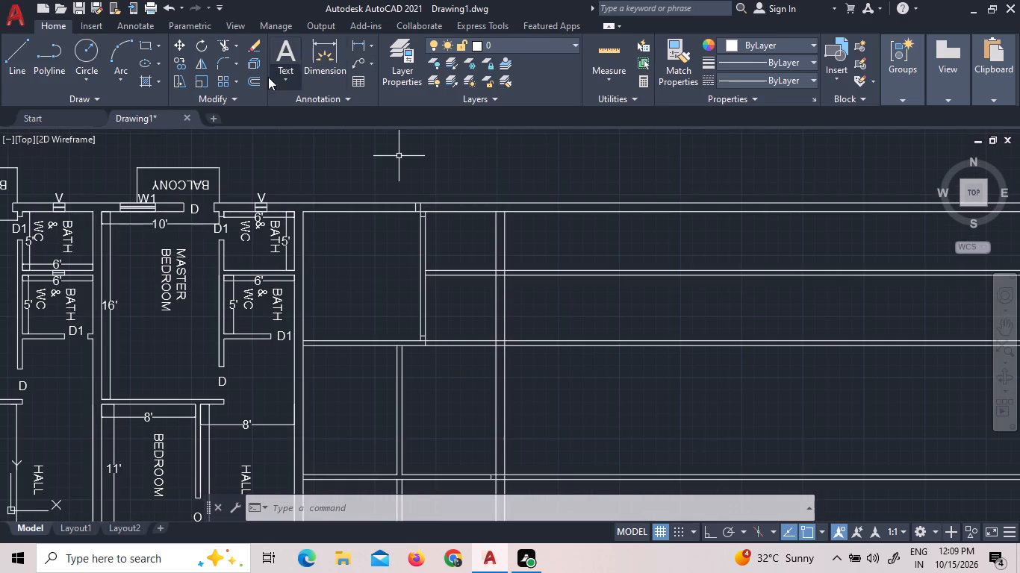
click(246, 84)
text(3')
key(Return)
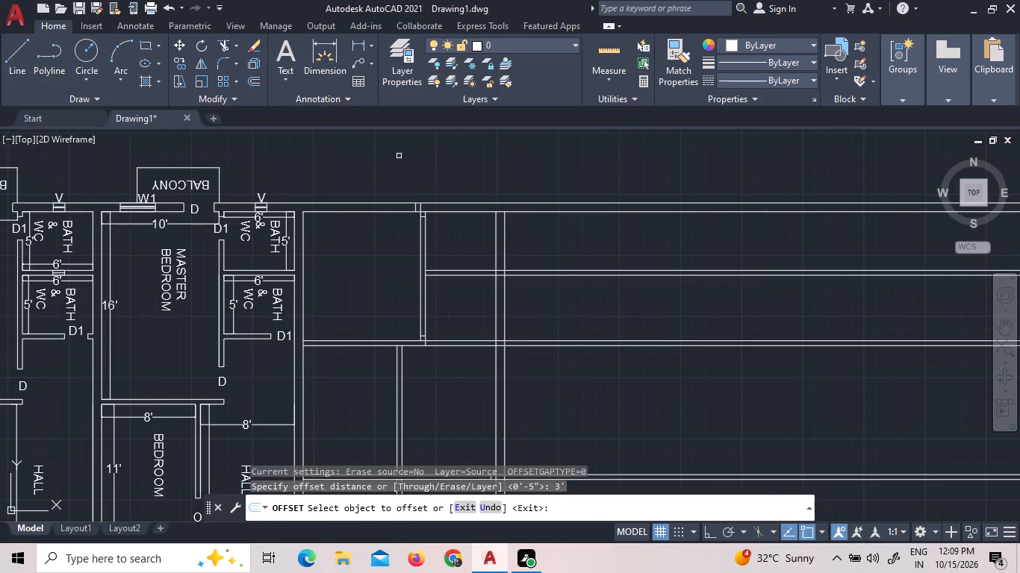
scroll(408, 198, up, 3)
click(481, 239)
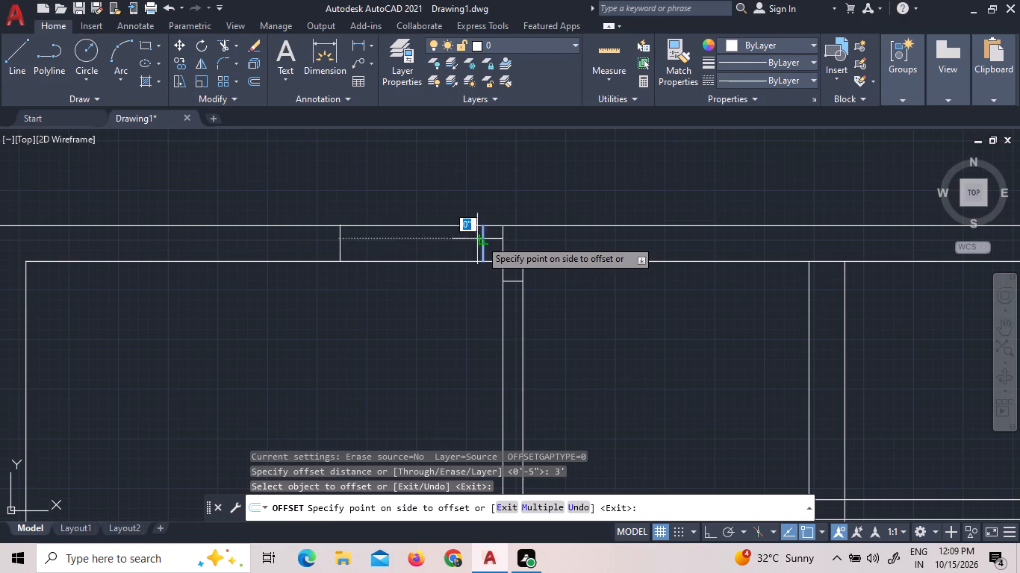
click(472, 237)
Offset the jamb line near the south end of the master bedroom and bathroom partition 3' north.
scroll(473, 168, down, 3)
scroll(491, 323, up, 3)
click(450, 284)
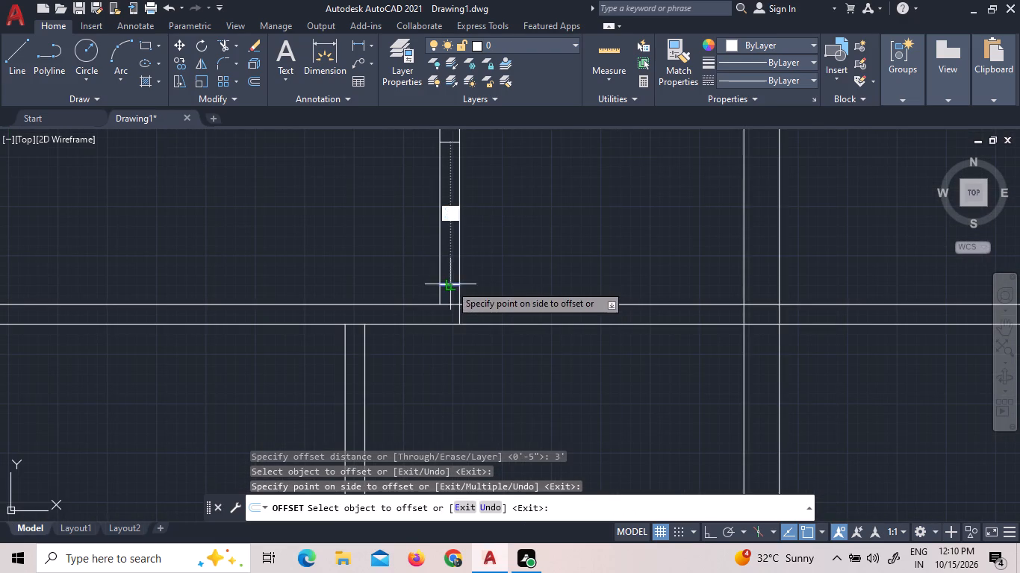
click(451, 247)
Offset the jamb line beside the east wall 3' west within the horizontal partition south of the bedroom.
scroll(466, 257, down, 6)
scroll(478, 337, up, 4)
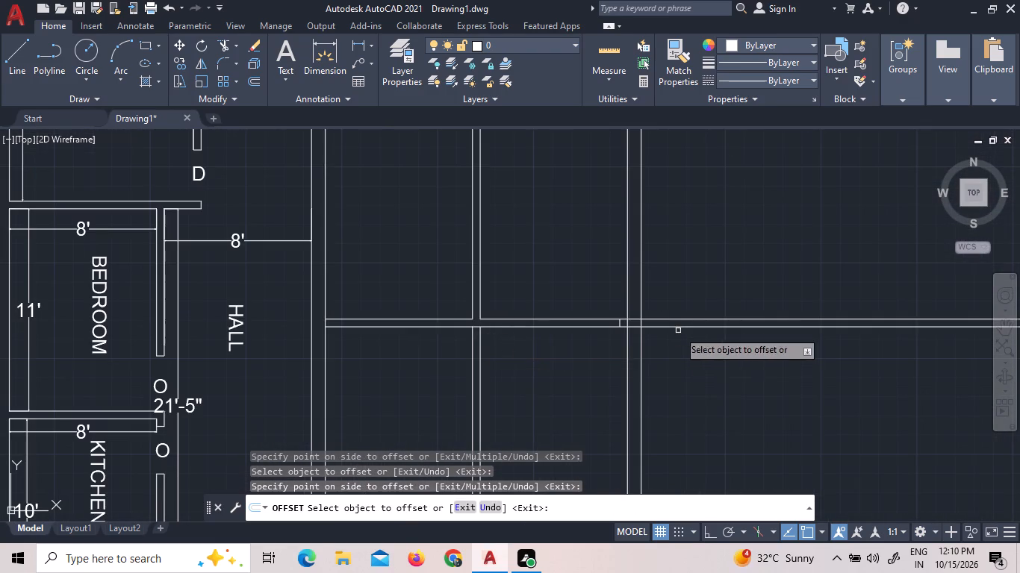
scroll(639, 316, up, 2)
click(589, 331)
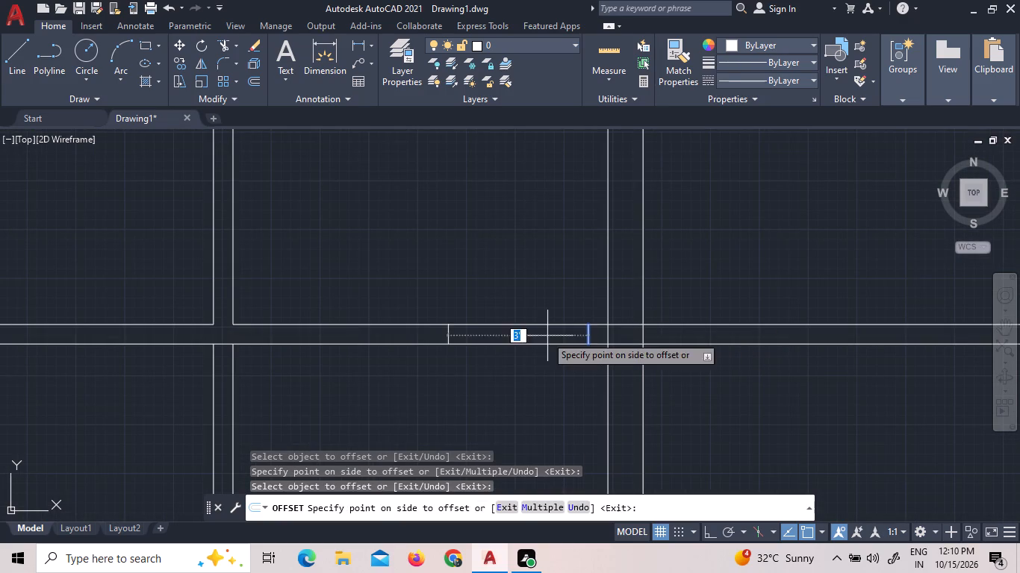
double_click(521, 334)
Offset the line across the top of the bedroom-hall partition 3' south to mark a door opening.
scroll(530, 335, down, 3)
scroll(421, 195, up, 1)
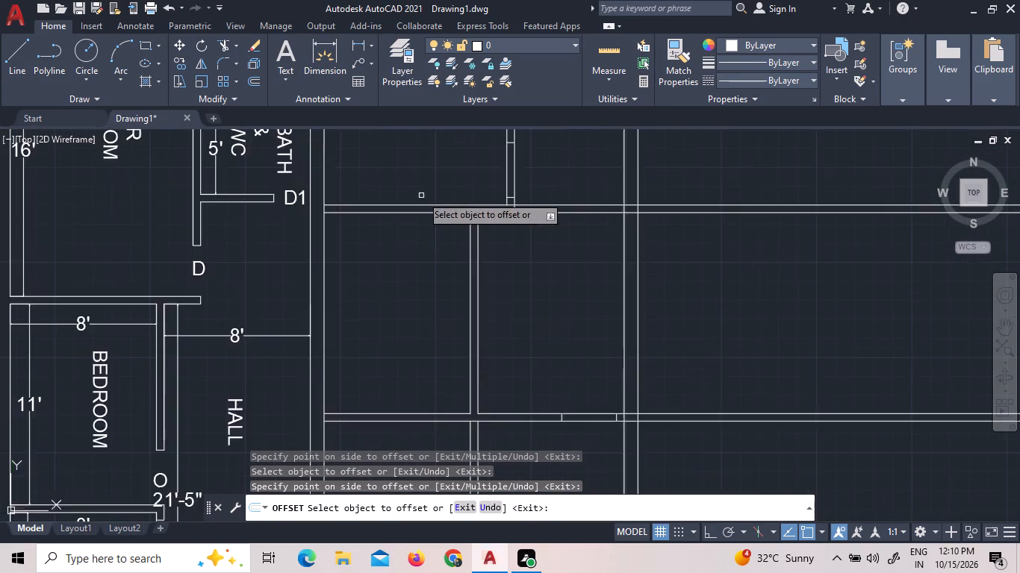
scroll(421, 195, up, 1)
click(505, 221)
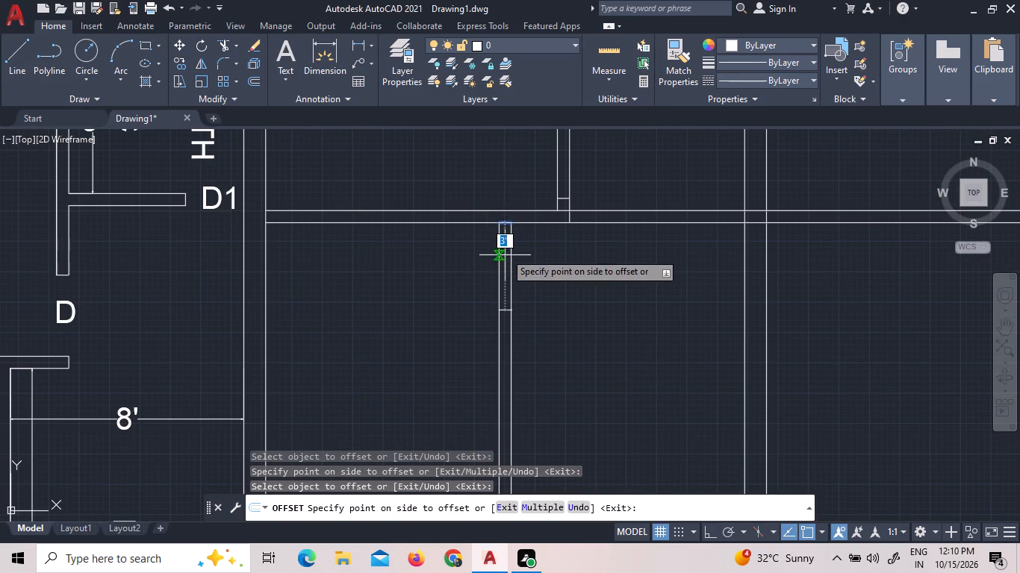
double_click(505, 263)
scroll(682, 284, down, 3)
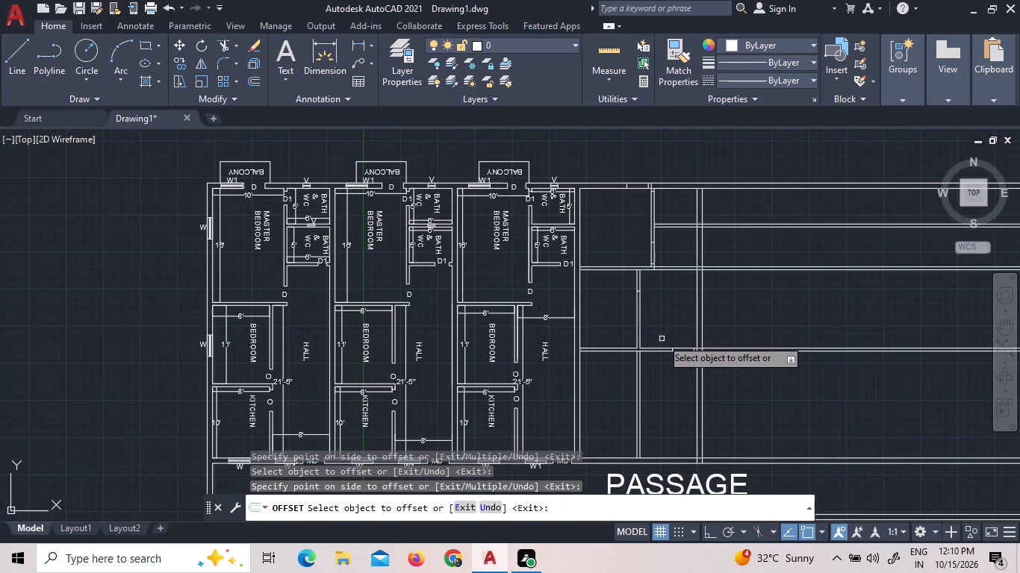
right_click(667, 325)
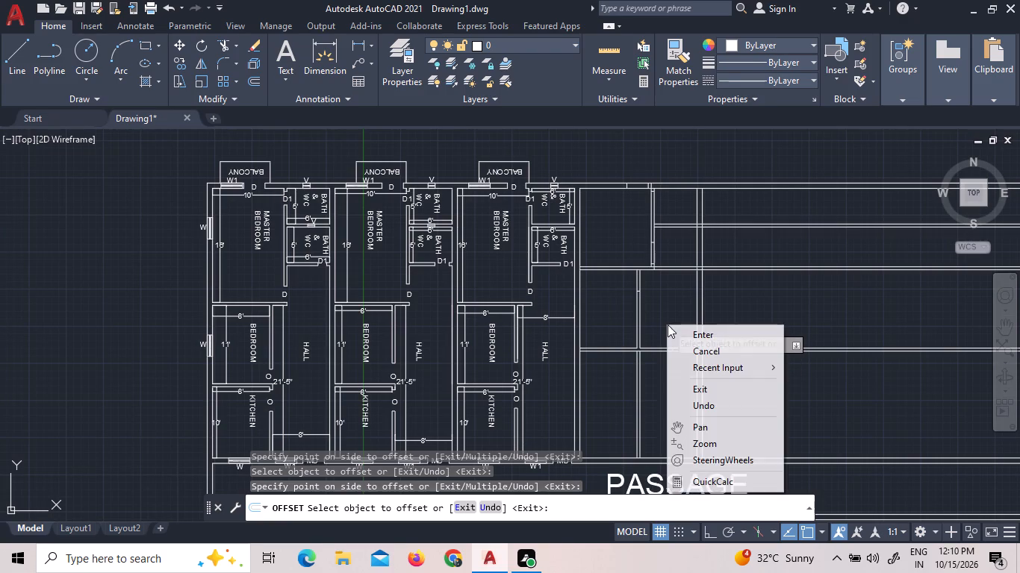
double_click(682, 326)
click(685, 332)
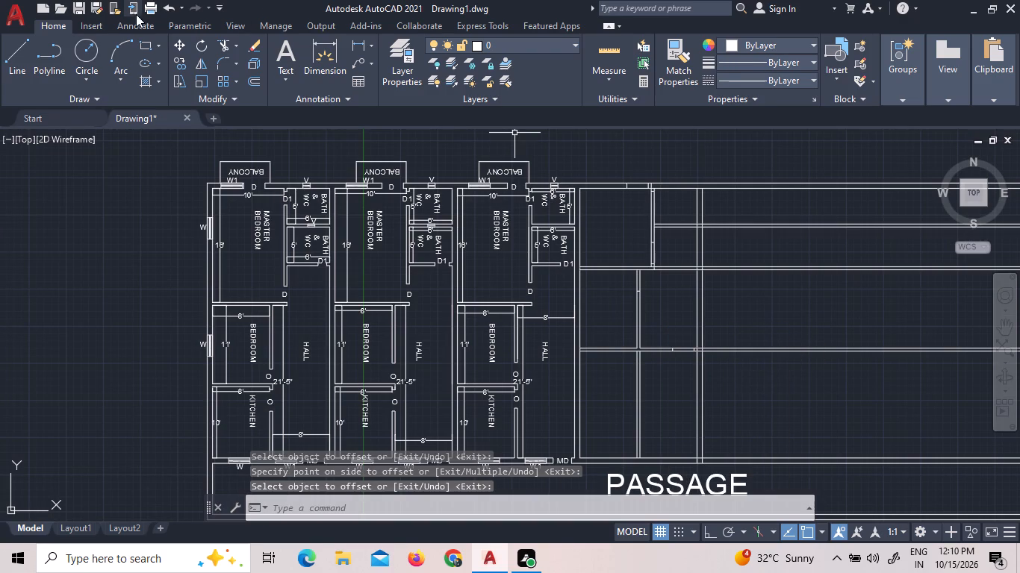
Trim both faces of the north wall between the two jamb lines to open the master bedroom's 3' door.
click(230, 46)
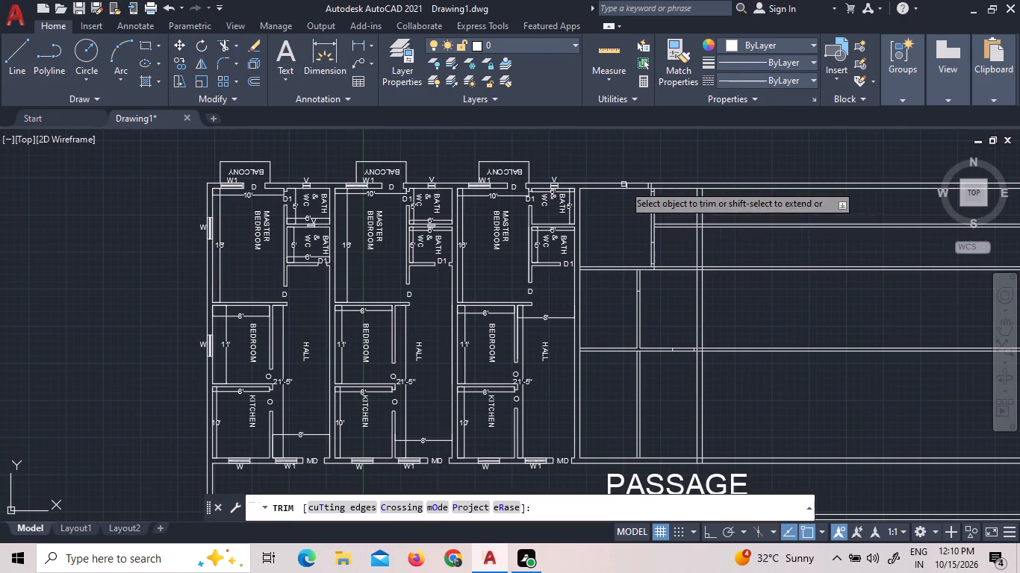
scroll(623, 184, up, 3)
click(666, 181)
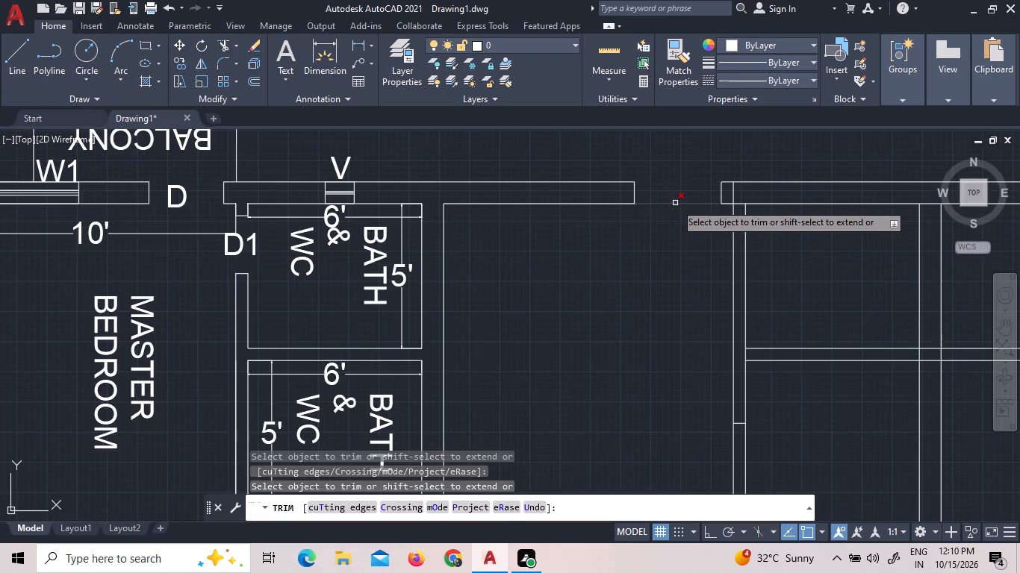
click(675, 203)
Trim away the leftover line crossing the north wall and the line closing the master bedroom partition's north end.
click(731, 190)
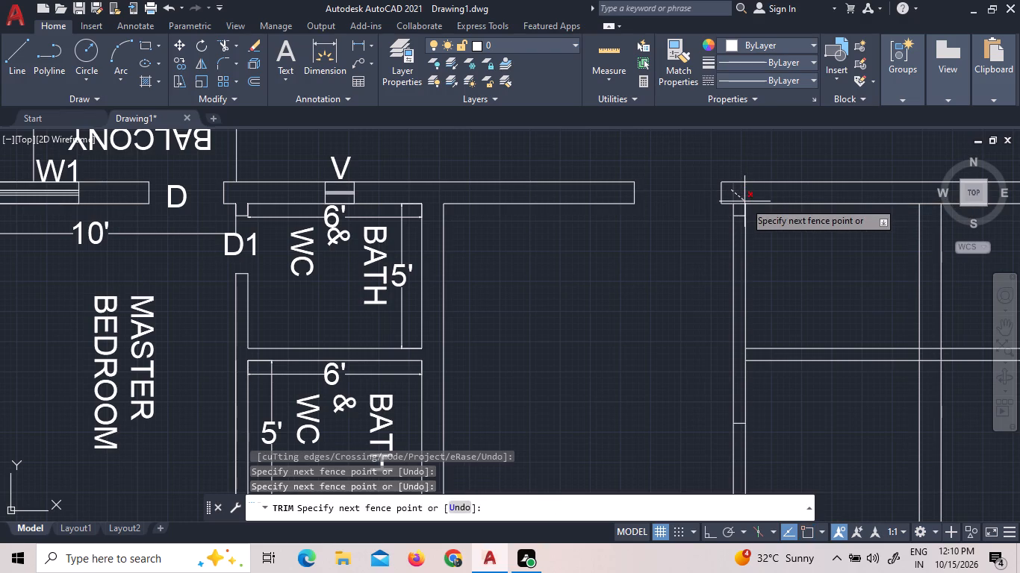
click(739, 203)
click(742, 204)
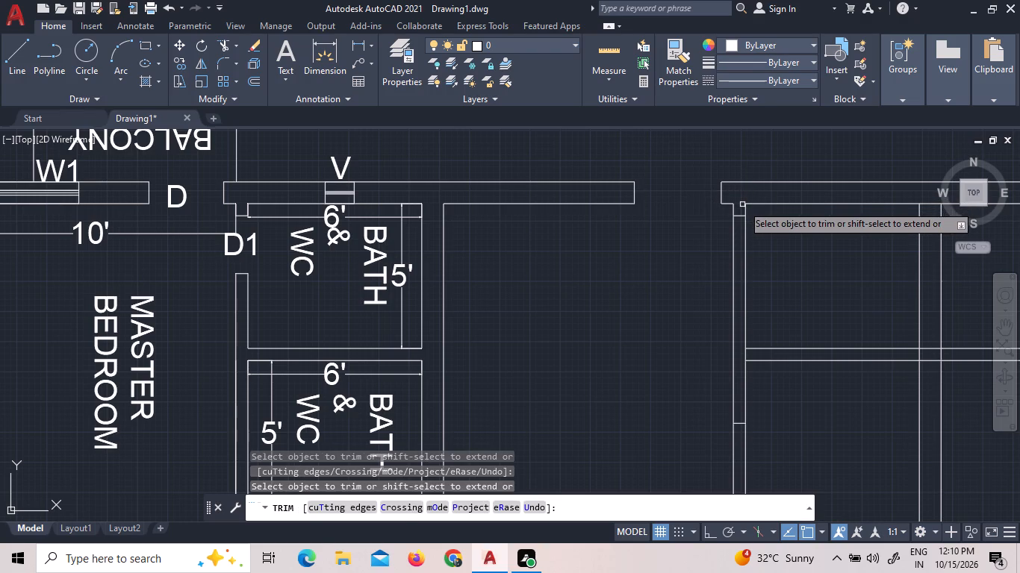
Trim both faces of the master bedroom's east partition between its southern jamb lines to open the doorway to the hall.
scroll(737, 195, down, 2)
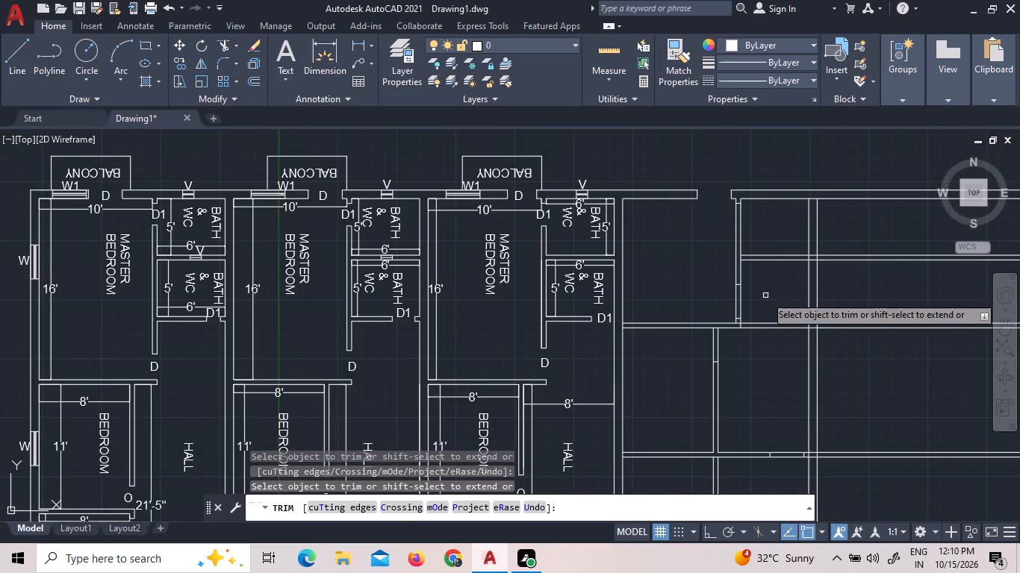
click(751, 306)
click(722, 303)
Trim both faces of the horizontal partition south of the master bedroom where they run east past the bedroom's east partition.
scroll(757, 334, up, 2)
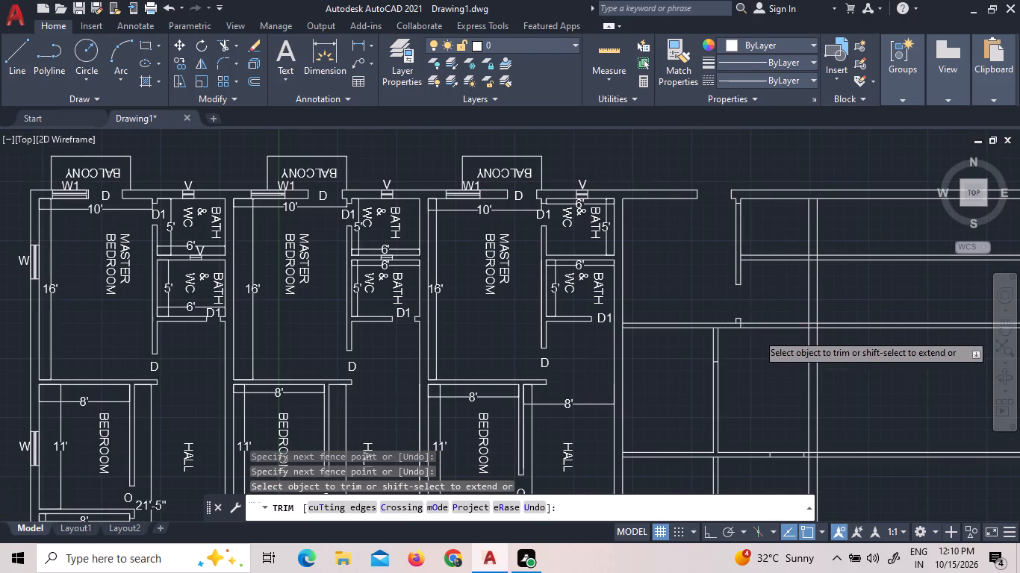
scroll(757, 334, up, 2)
double_click(802, 314)
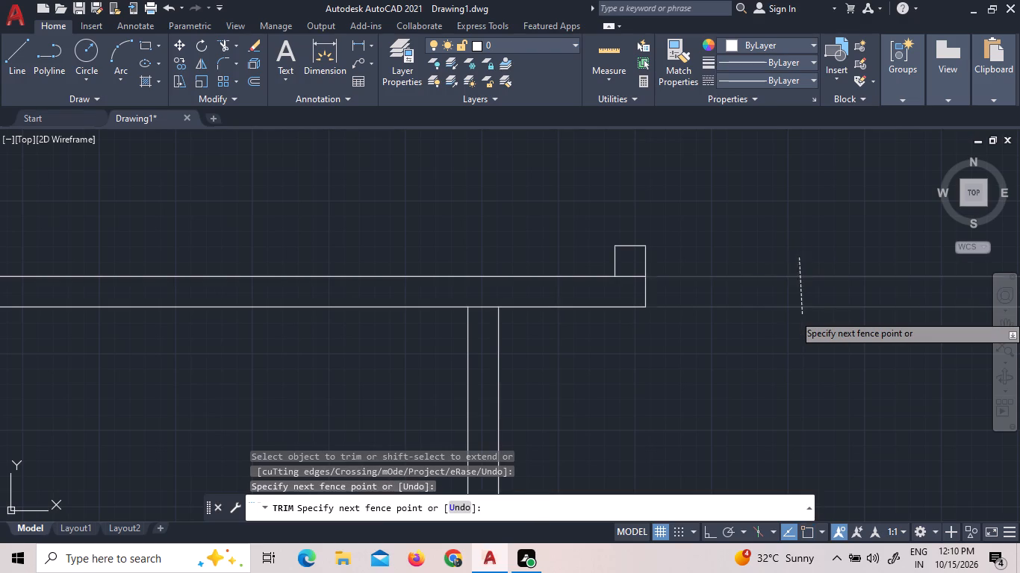
click(799, 257)
Trim away the leftover lines crossing the master bedroom's southeast wall corner and closing the north end of the bedroom-hall partition.
scroll(784, 275, down, 4)
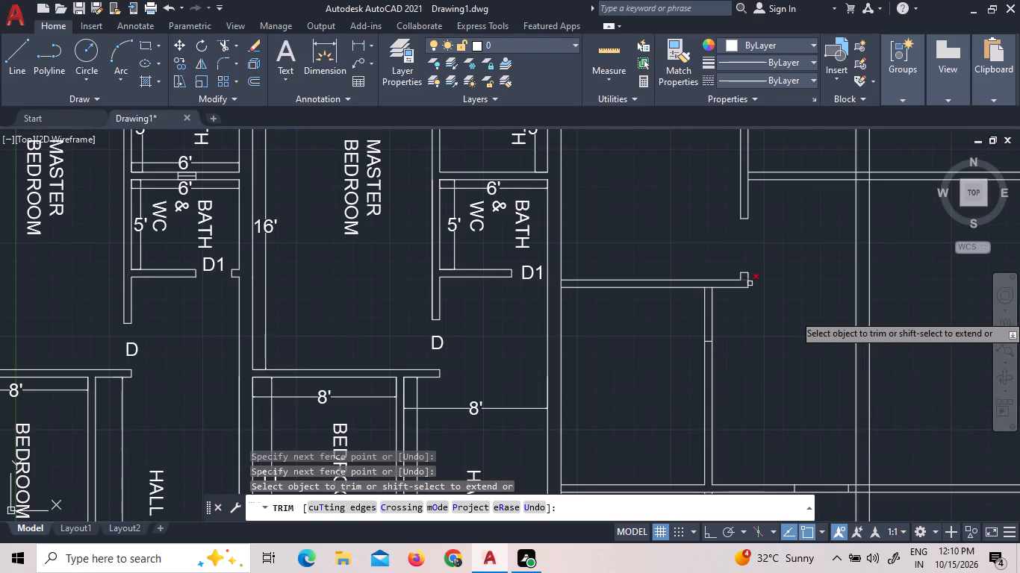
scroll(747, 284, up, 3)
click(739, 267)
scroll(734, 269, down, 1)
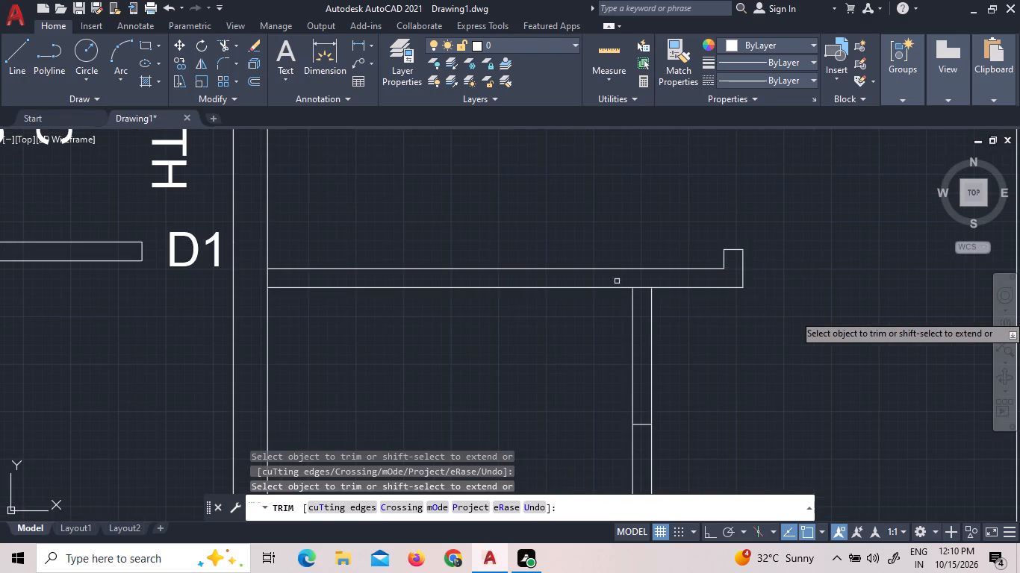
click(646, 288)
Trim both faces of the bedroom-hall partition between its north end and the jamb line to open the bedroom door.
scroll(655, 247, down, 3)
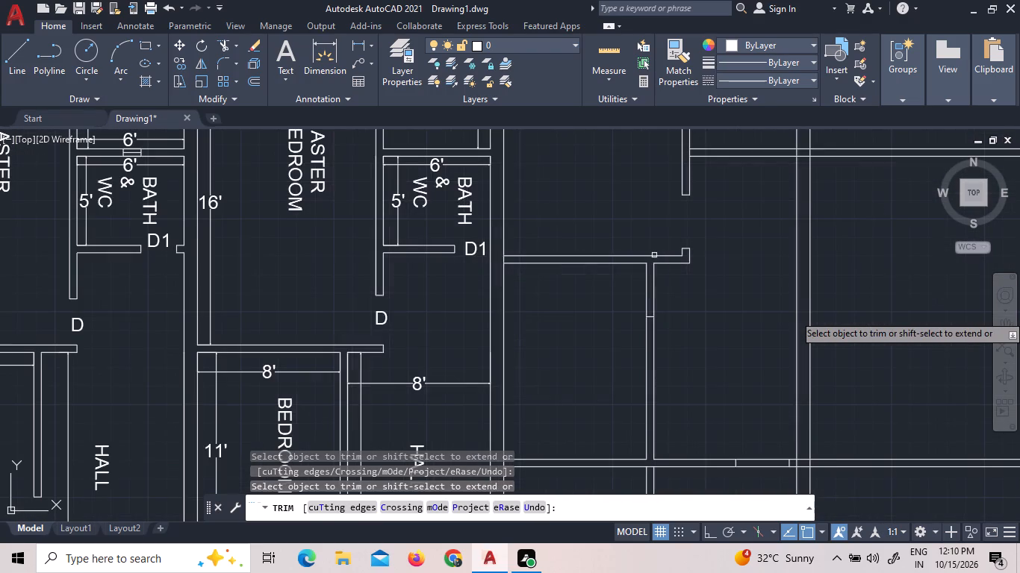
click(667, 290)
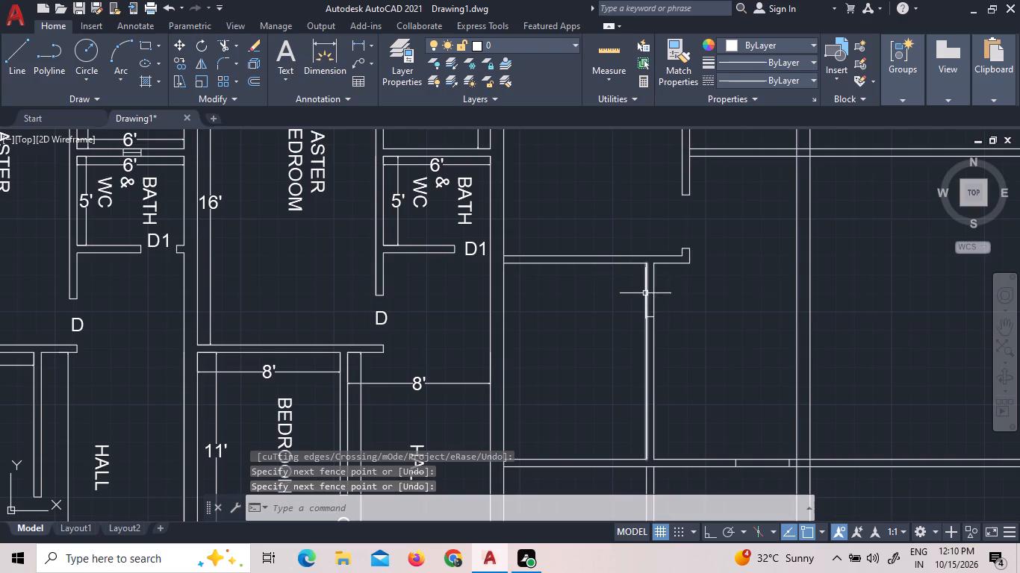
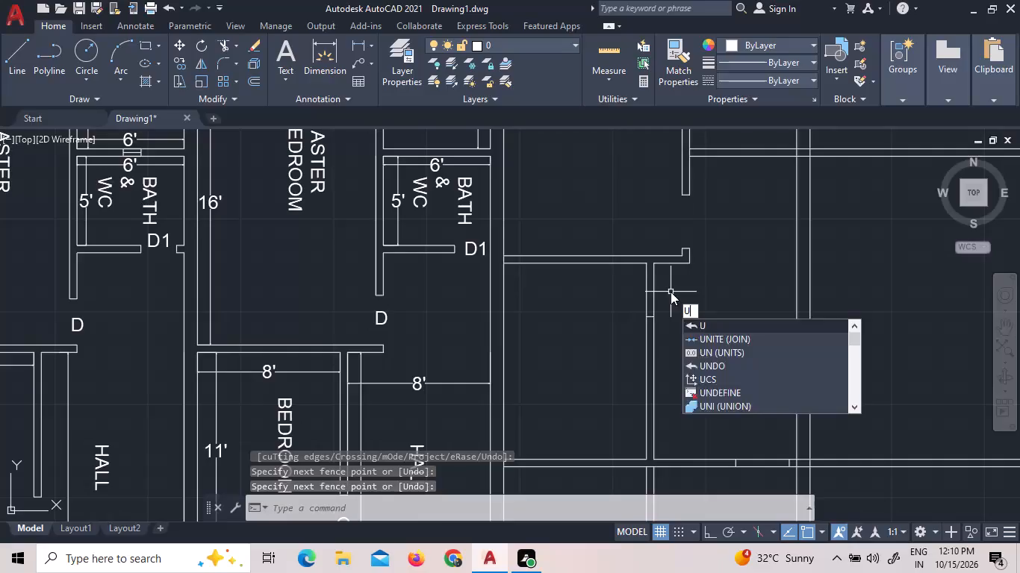
Undo the last group of trims on the fourth unit's partitions.
key(Return)
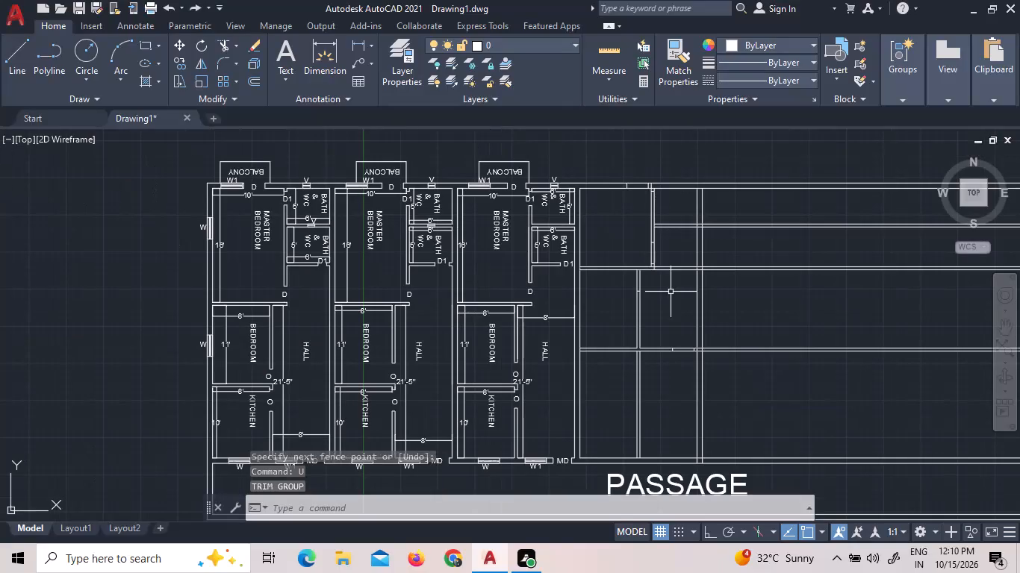
Trim both faces of the fourth unit's north wall between the jamb lines, plus the leftover lines where the master bedroom's east partition meets it.
scroll(612, 257, up, 2)
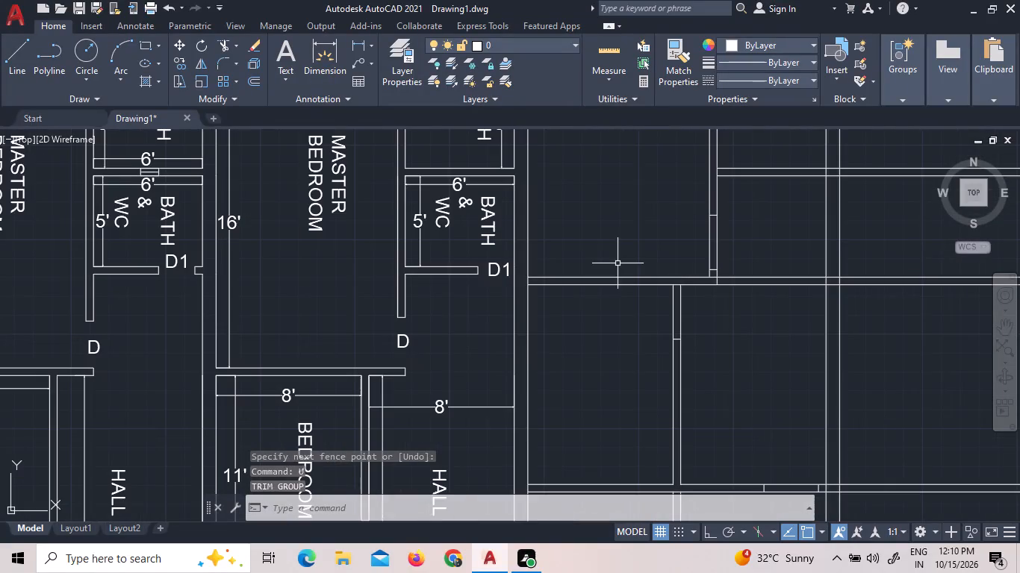
scroll(710, 304, down, 2)
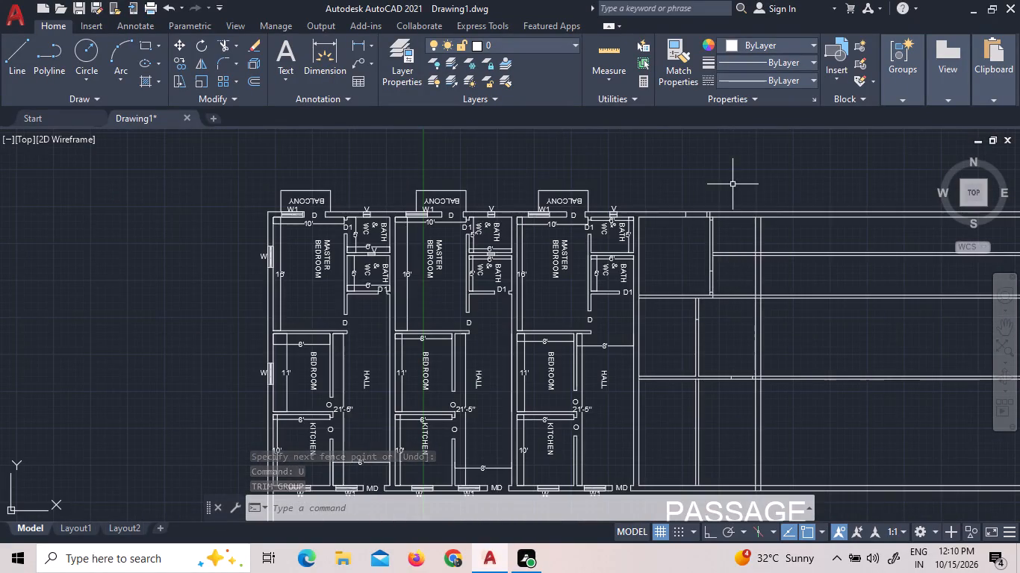
scroll(733, 184, up, 2)
scroll(712, 200, down, 2)
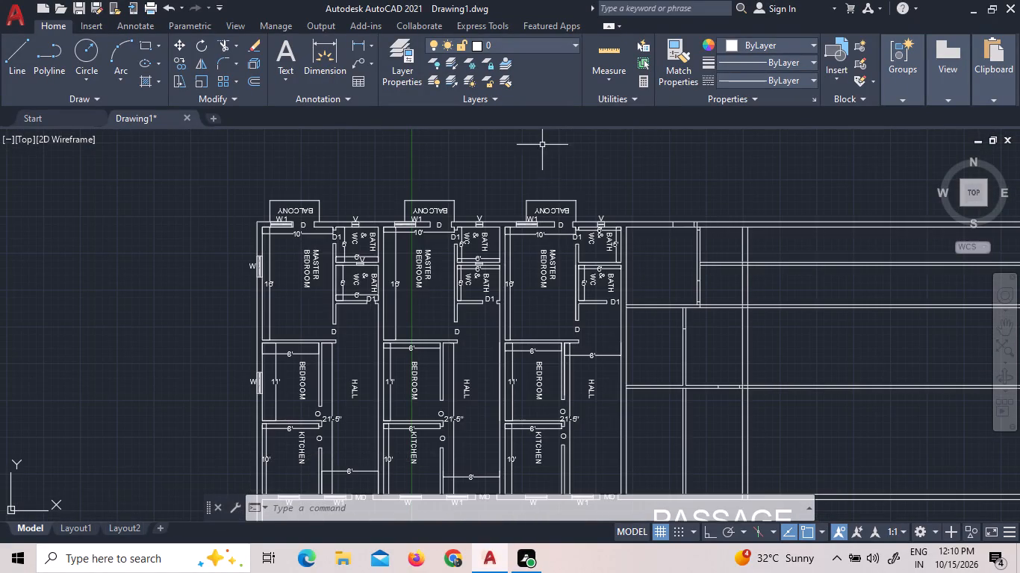
click(227, 48)
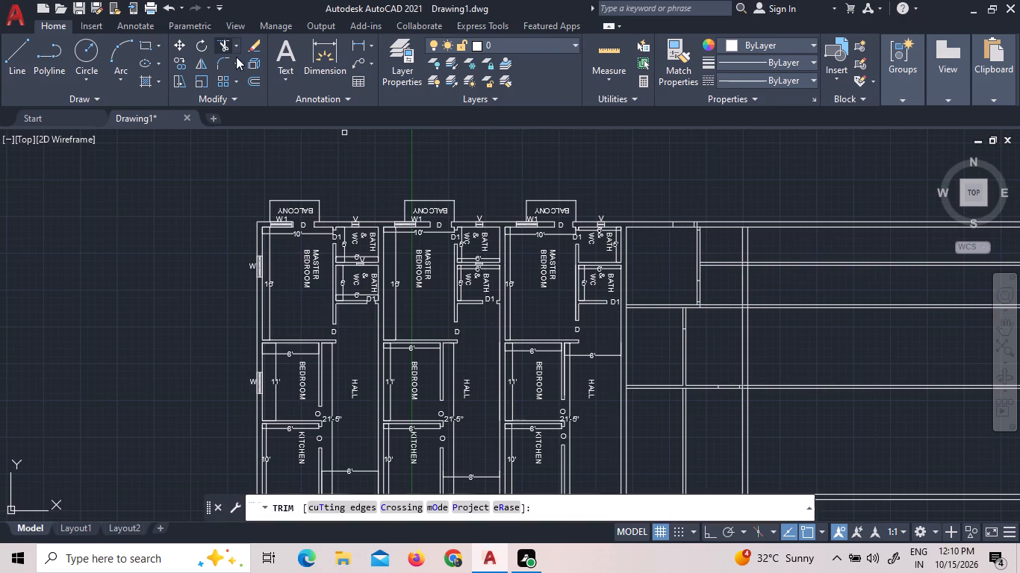
scroll(765, 228, up, 3)
scroll(479, 192, up, 2)
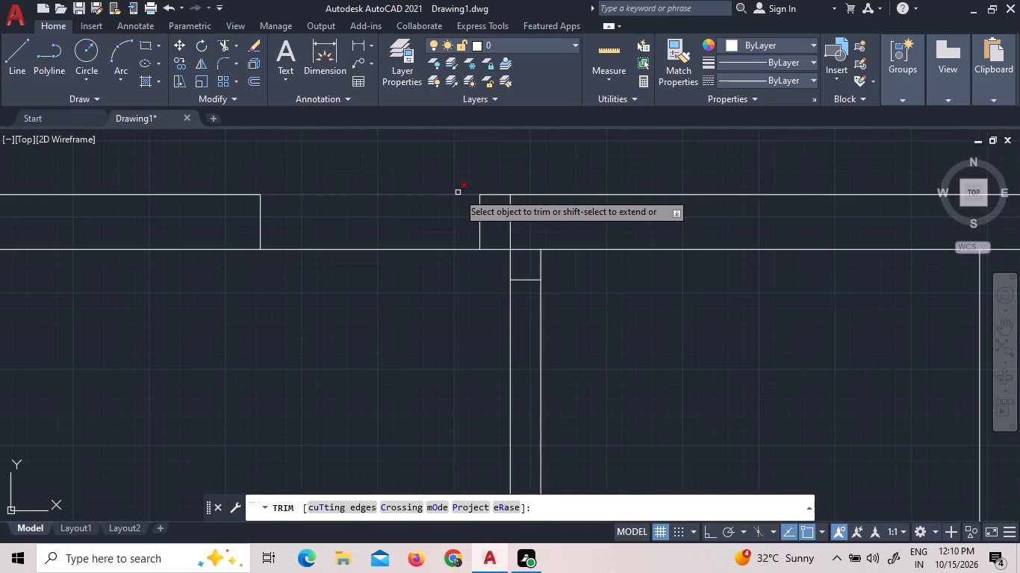
click(458, 192)
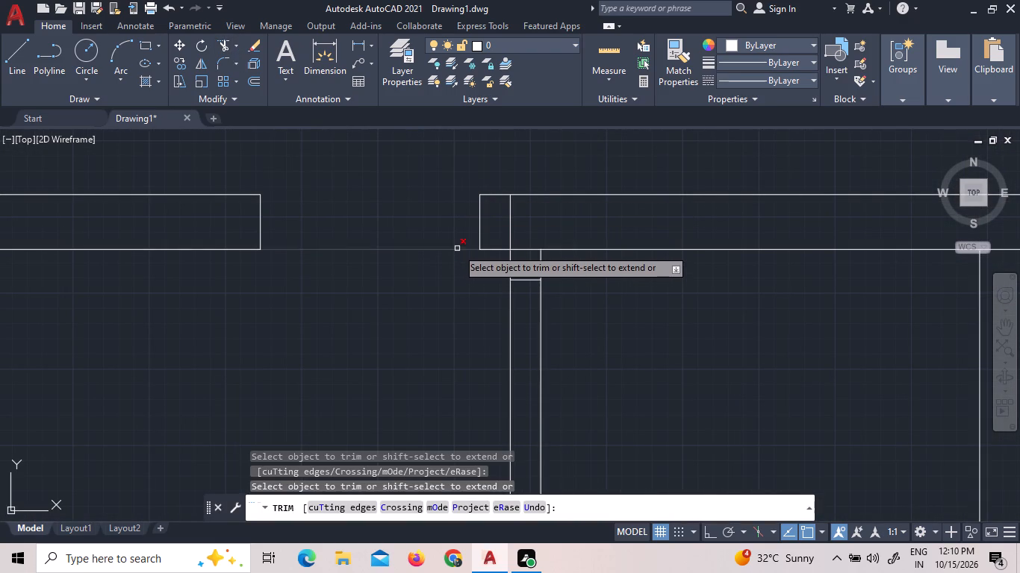
click(457, 248)
click(511, 231)
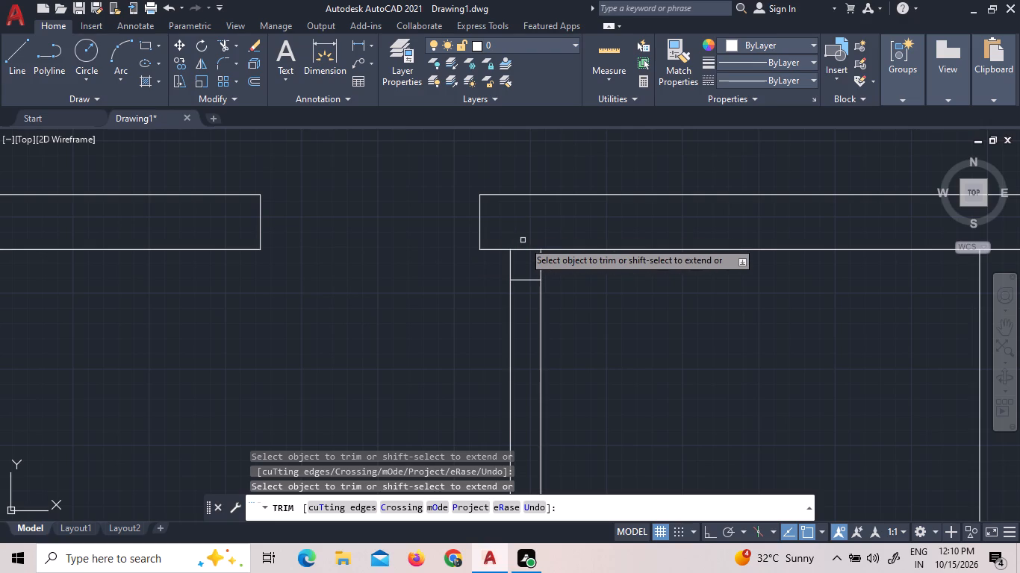
click(526, 248)
Trim both faces of the master bedroom's east partition between its southern jamb lines to open the doorway.
scroll(532, 238, down, 3)
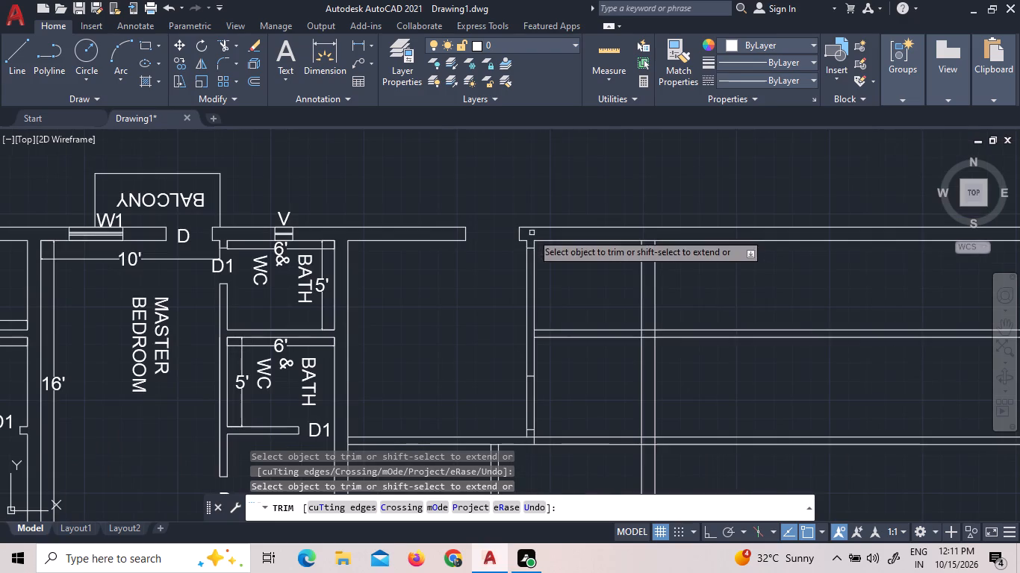
double_click(532, 403)
click(526, 401)
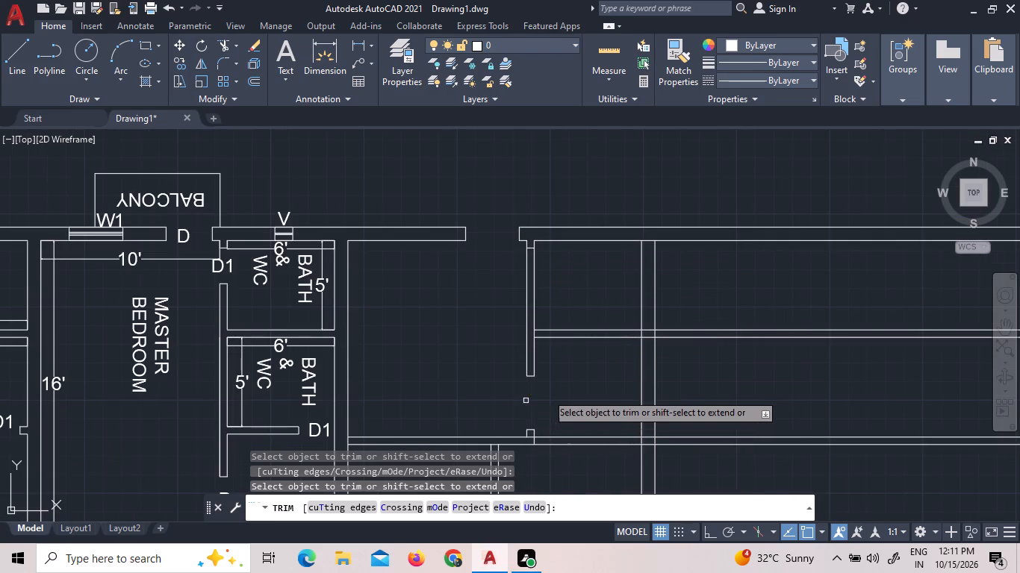
Trim the partition south of the master bedroom between the bedroom's southeast corner and the unit's east wall, including the line crossing the corner.
scroll(525, 452, up, 3)
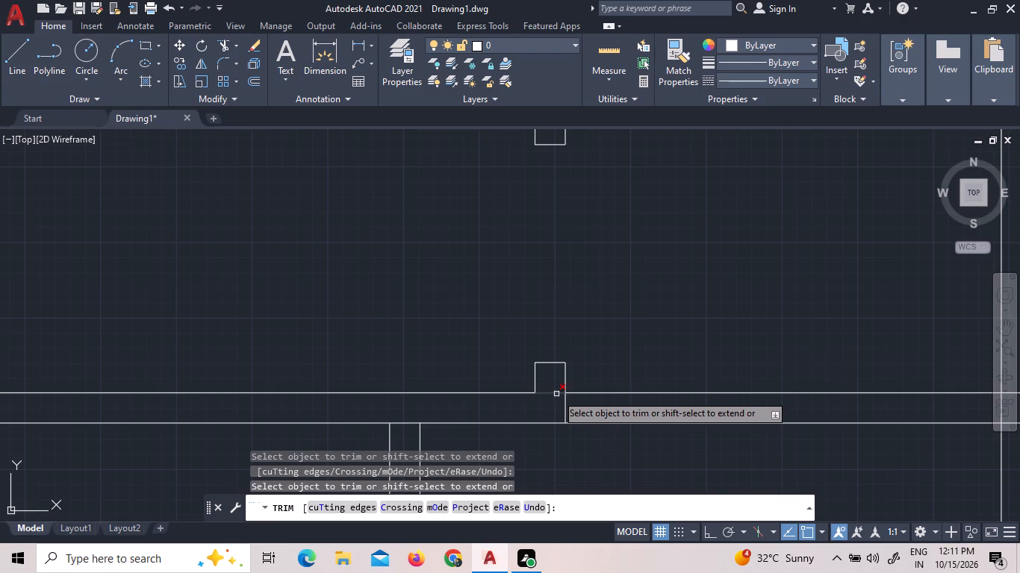
click(556, 394)
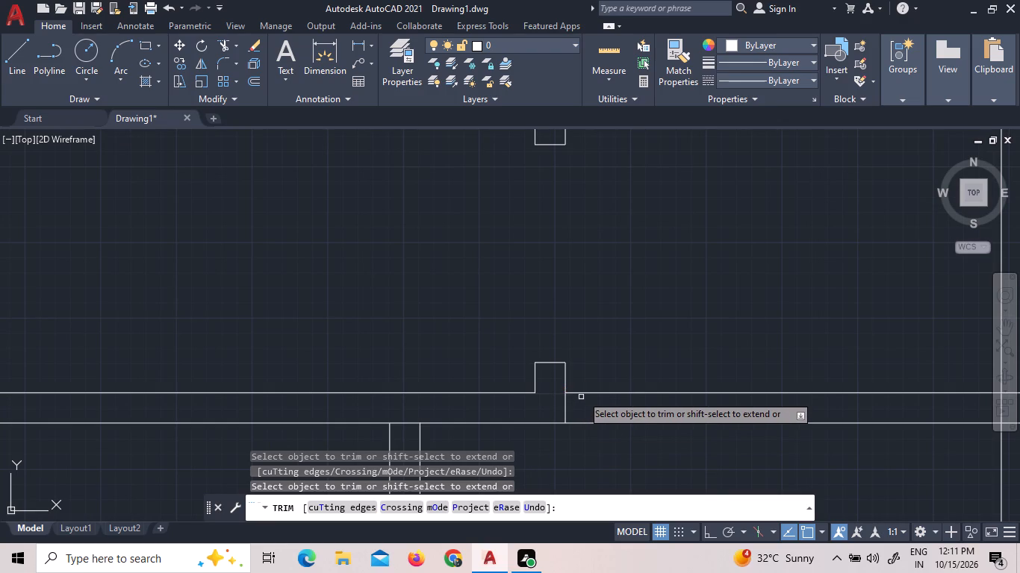
click(582, 395)
click(584, 422)
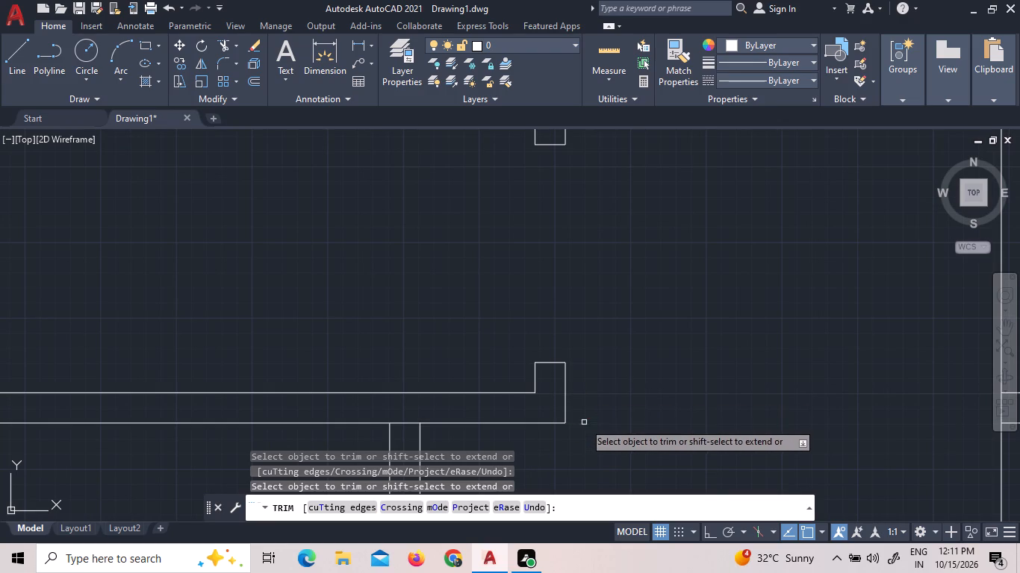
Trim both faces of the southernmost horizontal partition between its jamb lines near the unit's east wall to open the doorway.
scroll(727, 228, down, 3)
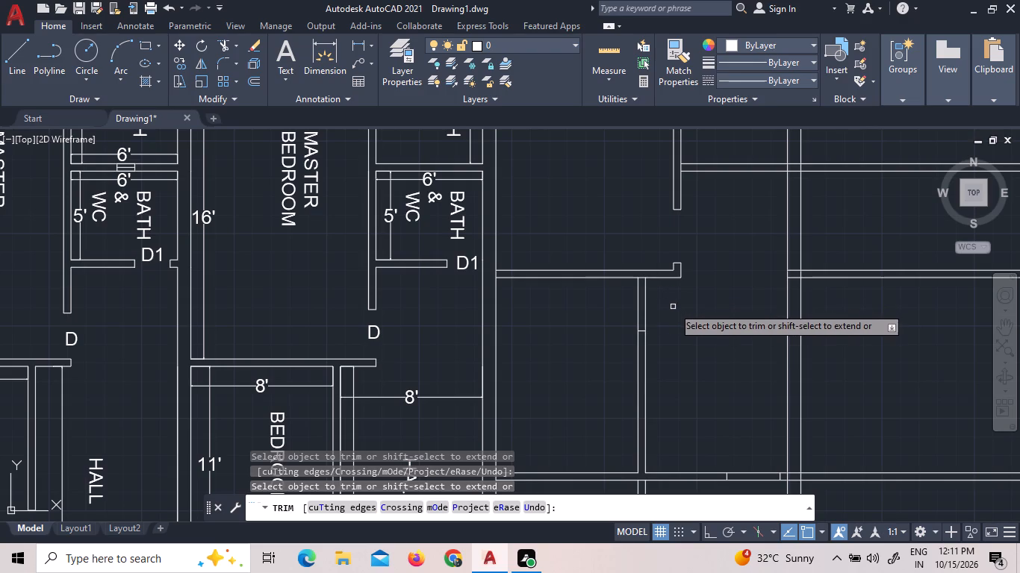
scroll(703, 272, down, 1)
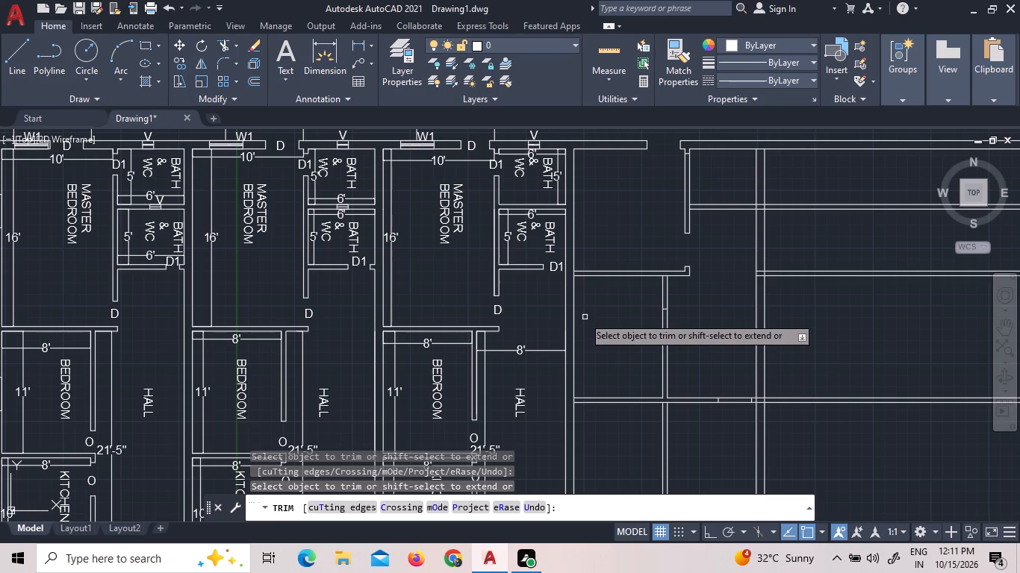
scroll(567, 289, down, 1)
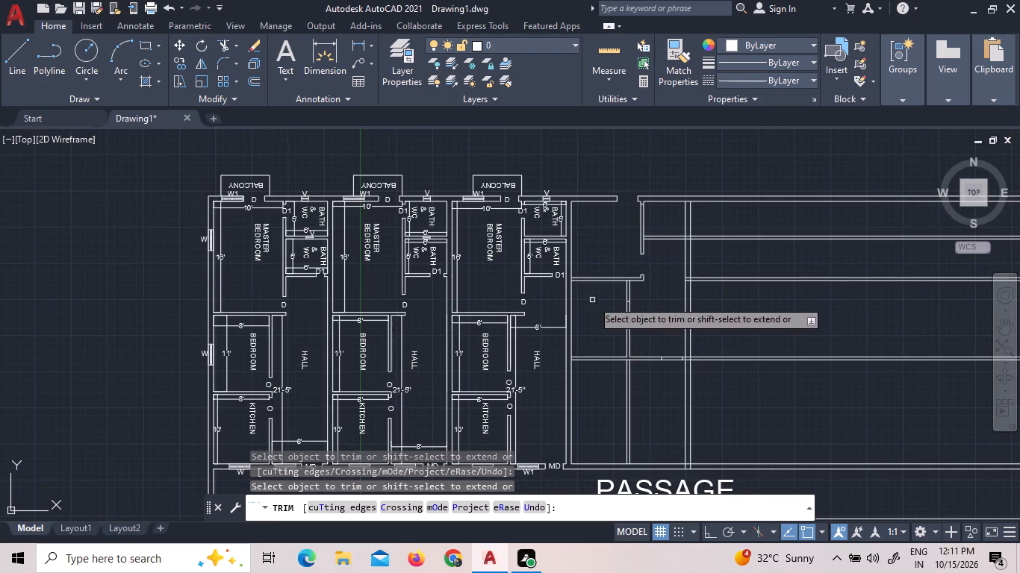
middle_drag(644, 301, 567, 300)
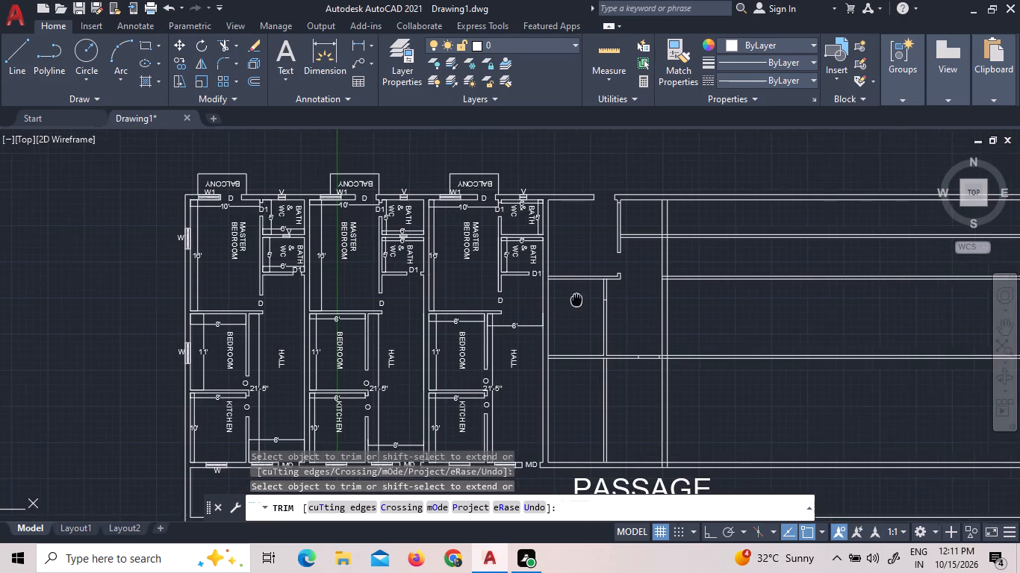
middle_drag(567, 300, 473, 302)
scroll(461, 279, up, 2)
scroll(515, 289, down, 1)
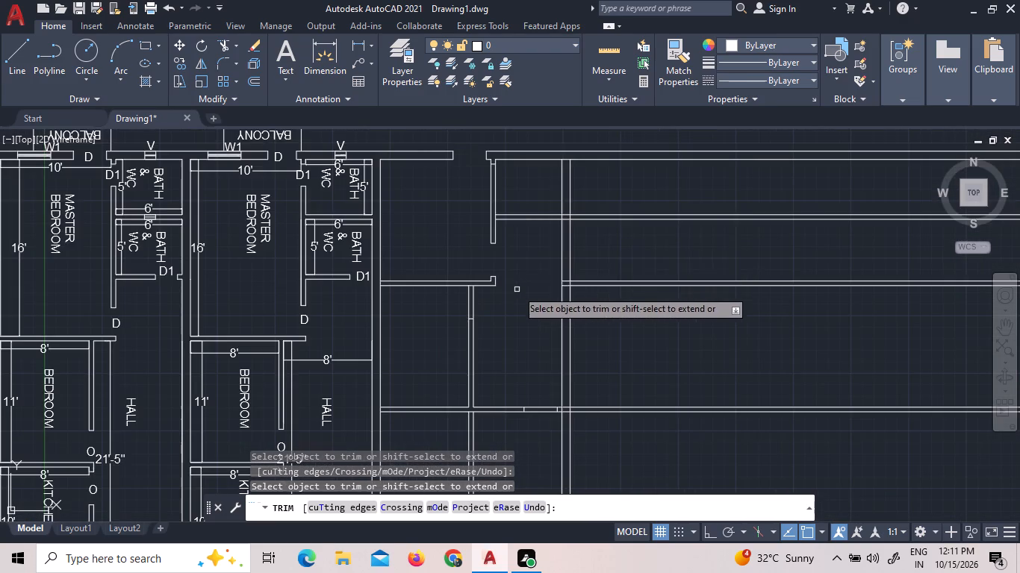
scroll(514, 146, up, 1)
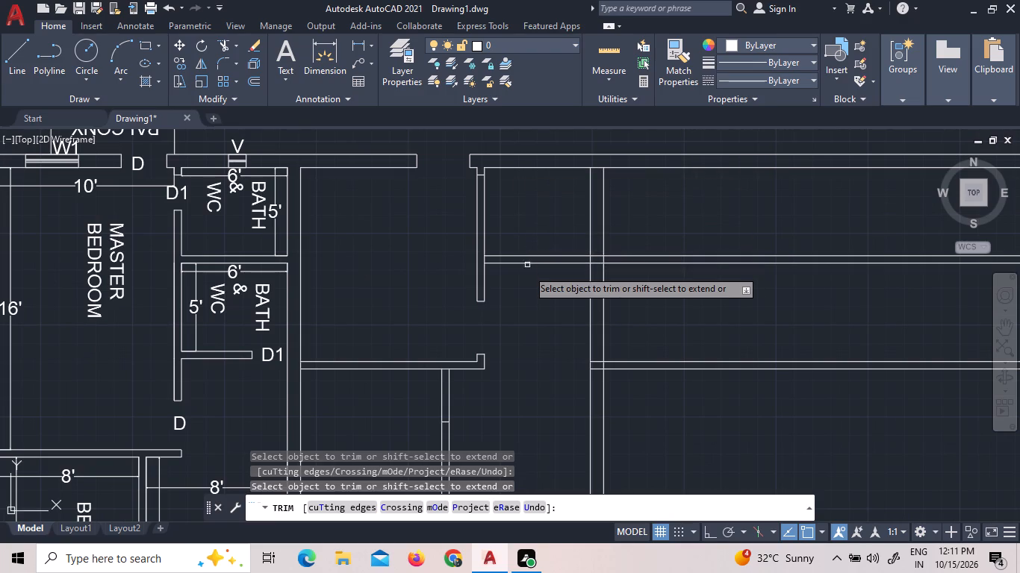
scroll(526, 278, down, 2)
scroll(543, 401, down, 1)
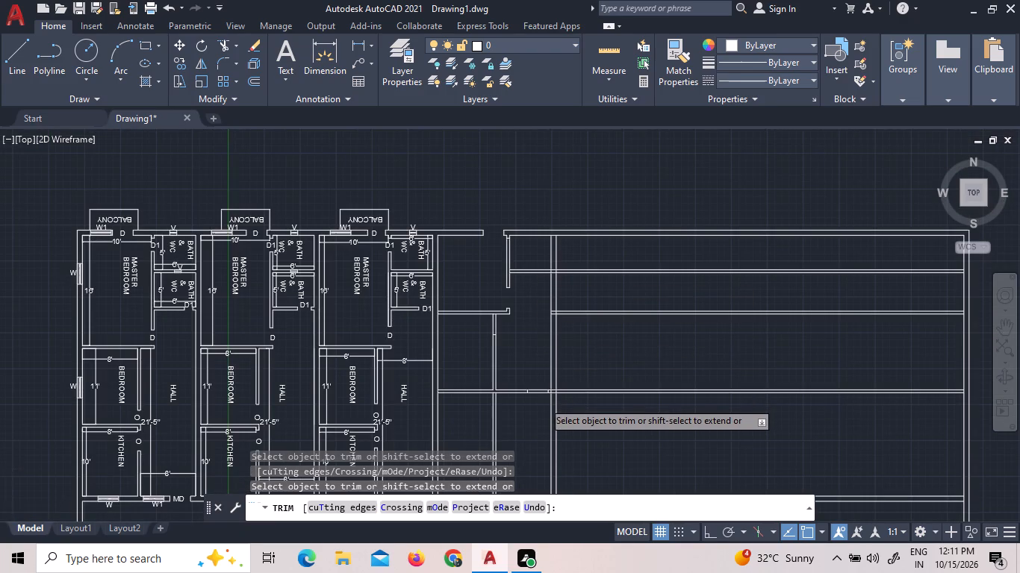
scroll(540, 404, up, 3)
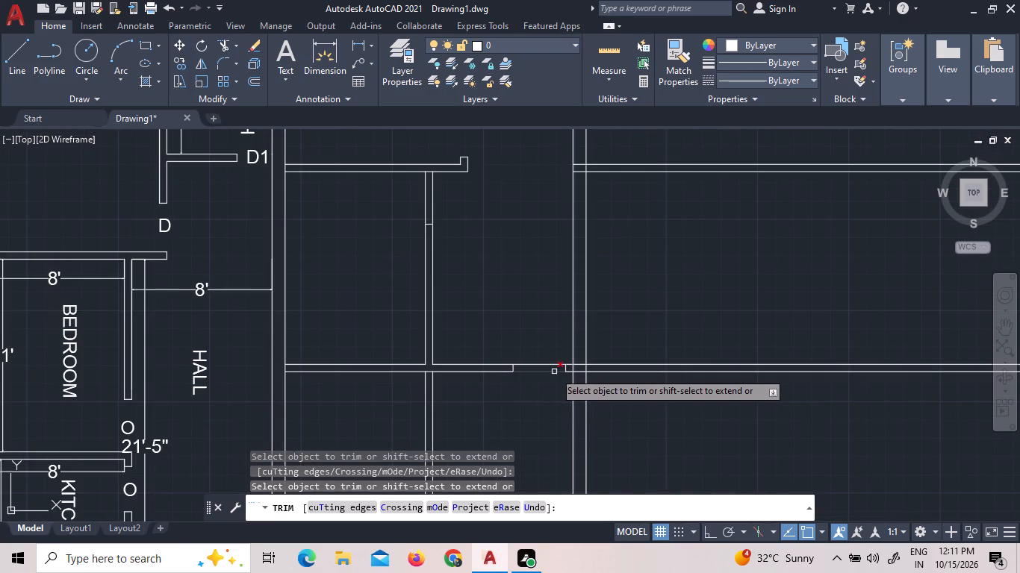
click(554, 372)
click(555, 360)
click(555, 371)
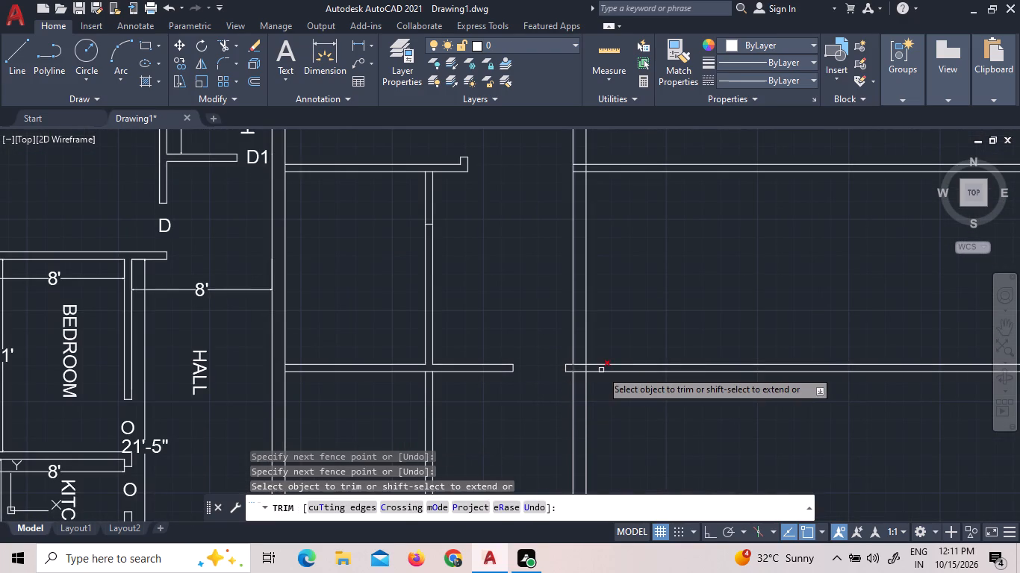
Trim the overlapping wall and partition lines where the southernmost horizontal partition crosses the unit's east wall.
scroll(596, 371, up, 4)
click(571, 360)
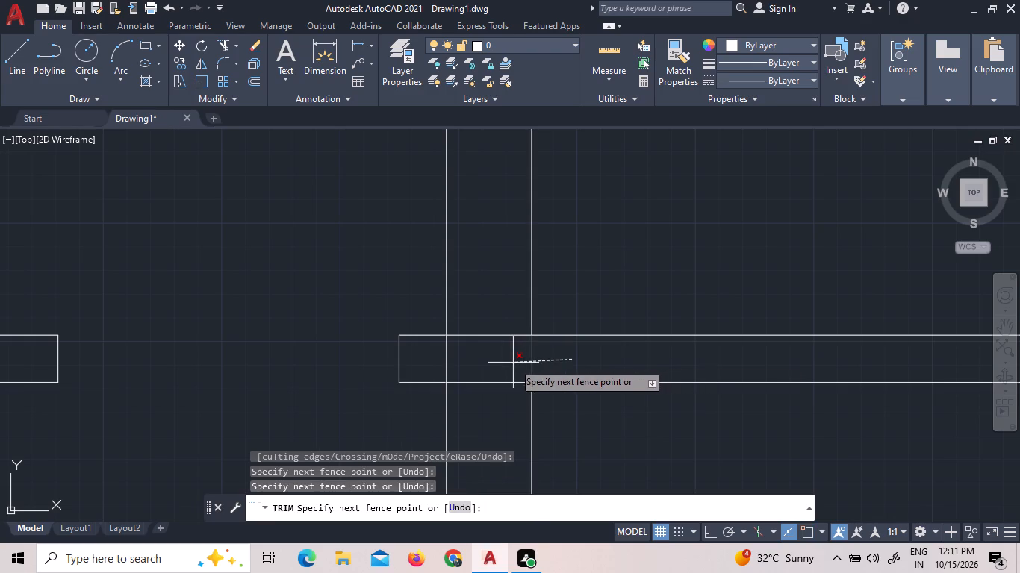
click(571, 353)
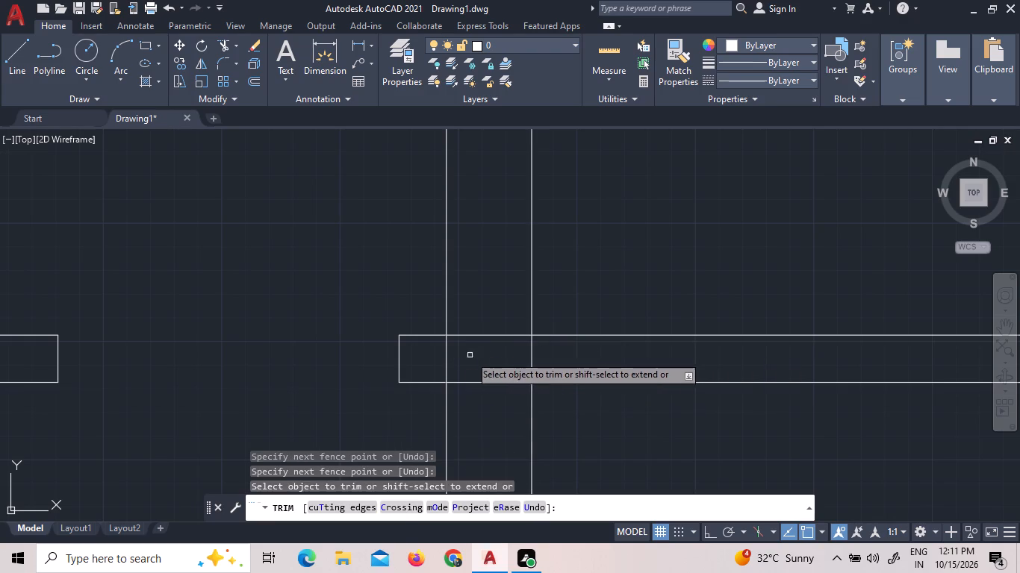
click(445, 363)
click(467, 334)
click(474, 380)
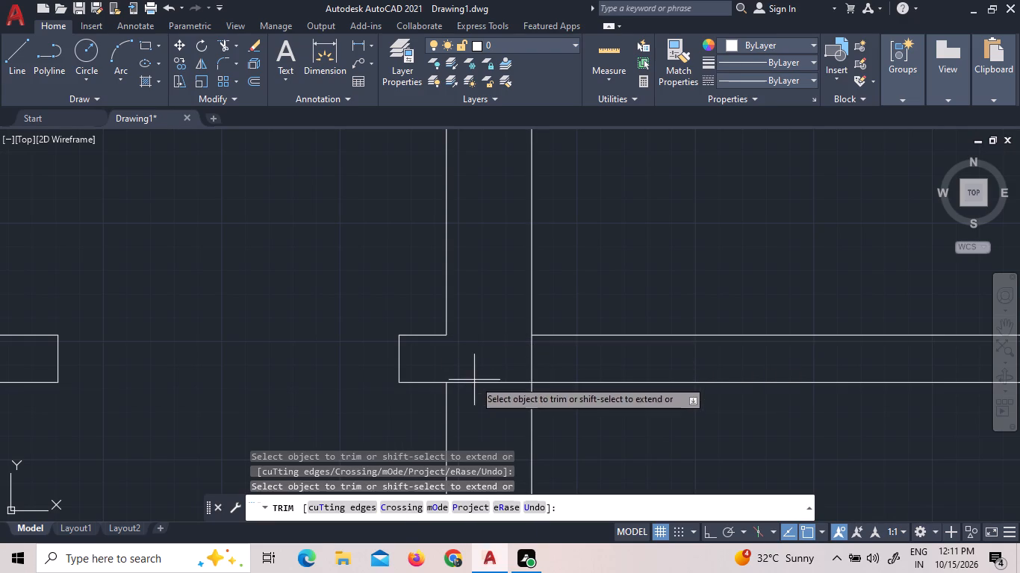
click(474, 398)
Trim both faces of the horizontal partition level with the master bedroom's south side where they cross the unit's east wall.
scroll(510, 332, down, 5)
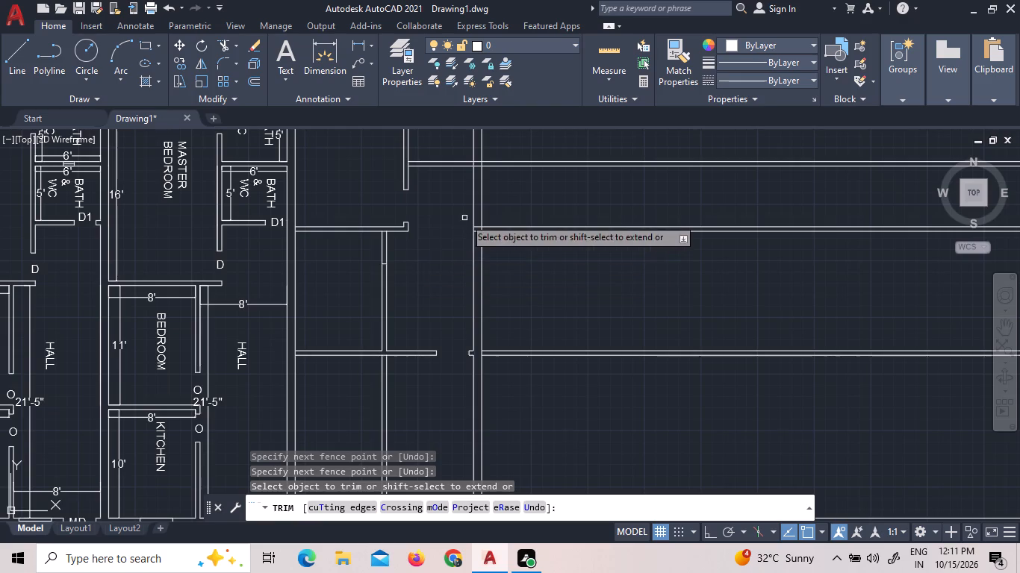
scroll(464, 218, up, 3)
click(517, 251)
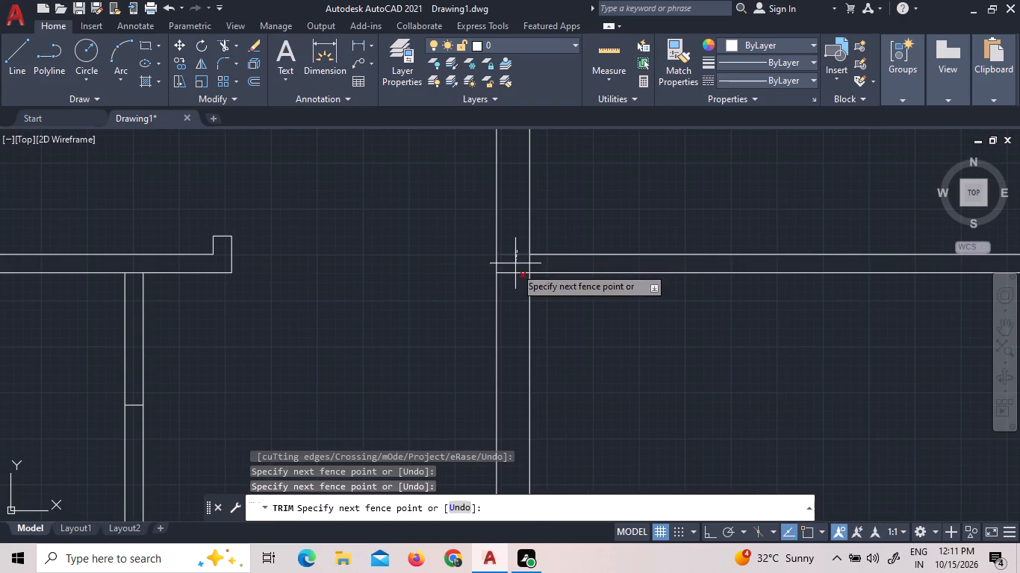
click(518, 309)
Trim the lines crossing the bath partition's junctions with the unit's east wall and the master bedroom's east partition.
scroll(520, 320, down, 3)
scroll(505, 226, up, 2)
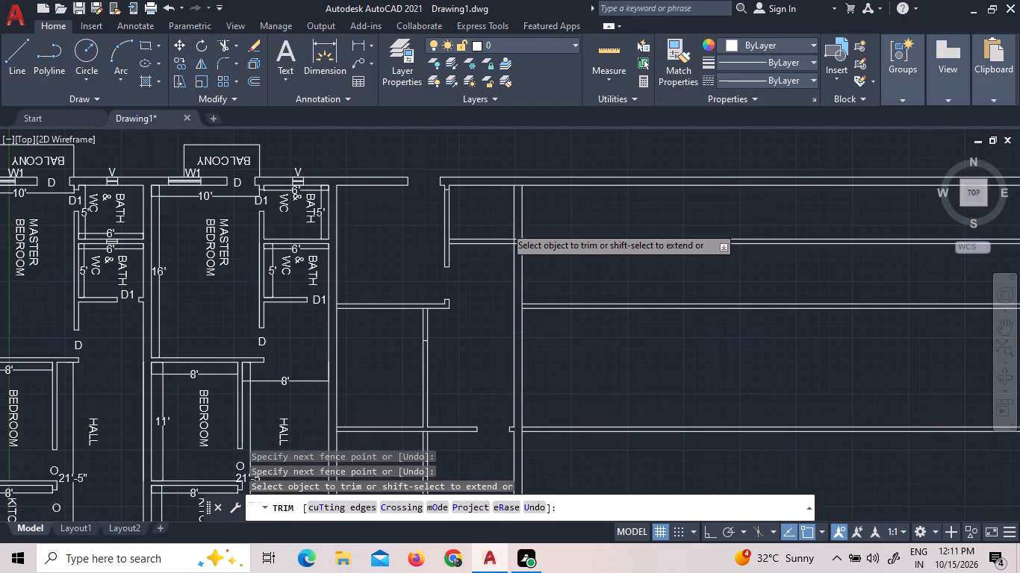
scroll(505, 226, up, 1)
click(546, 257)
click(550, 313)
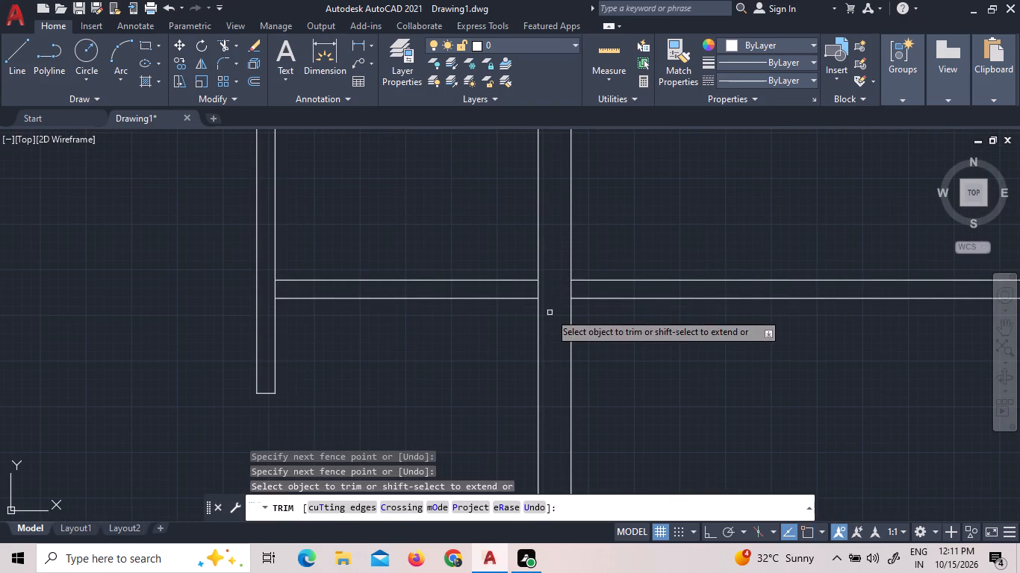
click(585, 289)
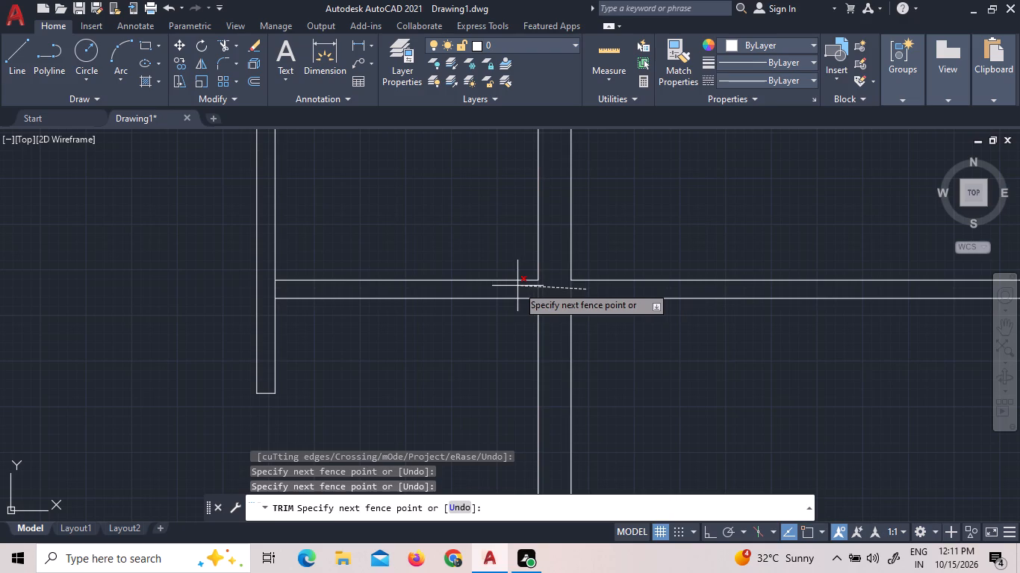
click(517, 286)
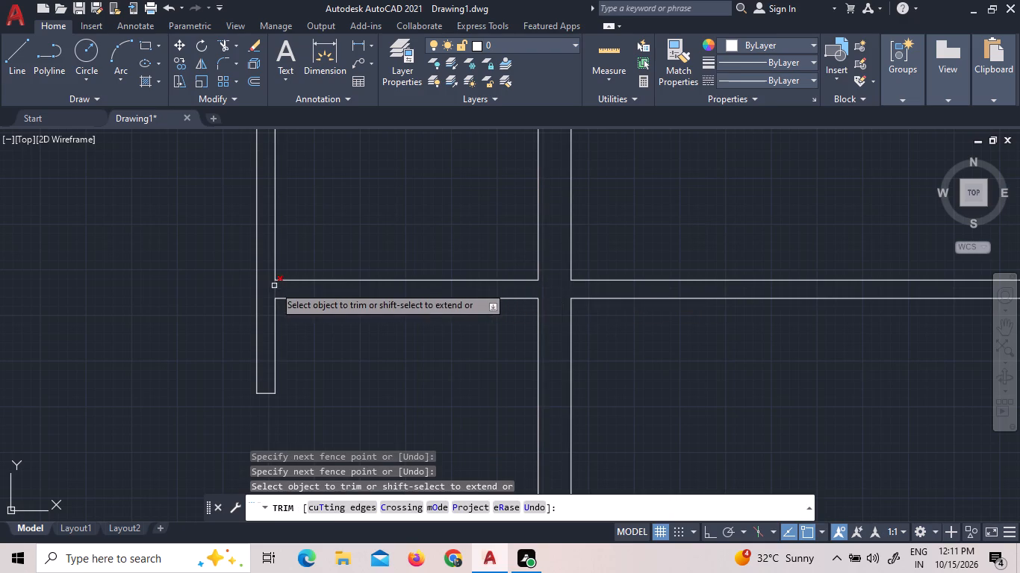
click(274, 286)
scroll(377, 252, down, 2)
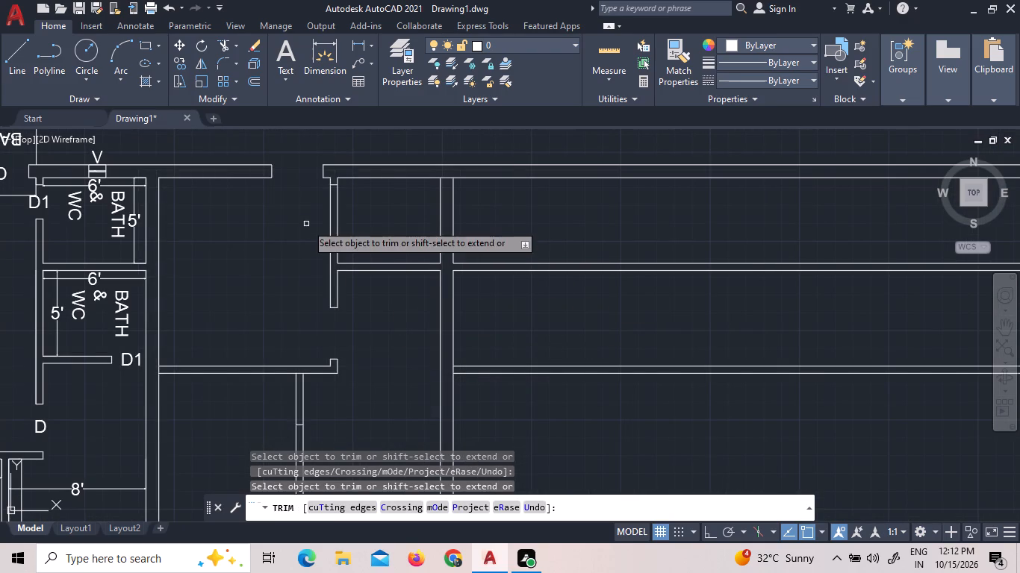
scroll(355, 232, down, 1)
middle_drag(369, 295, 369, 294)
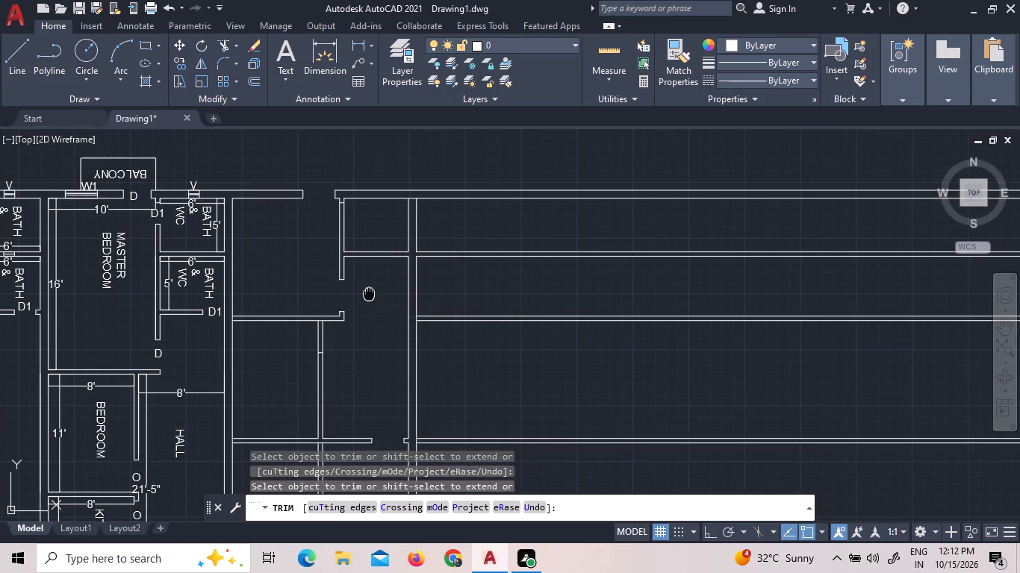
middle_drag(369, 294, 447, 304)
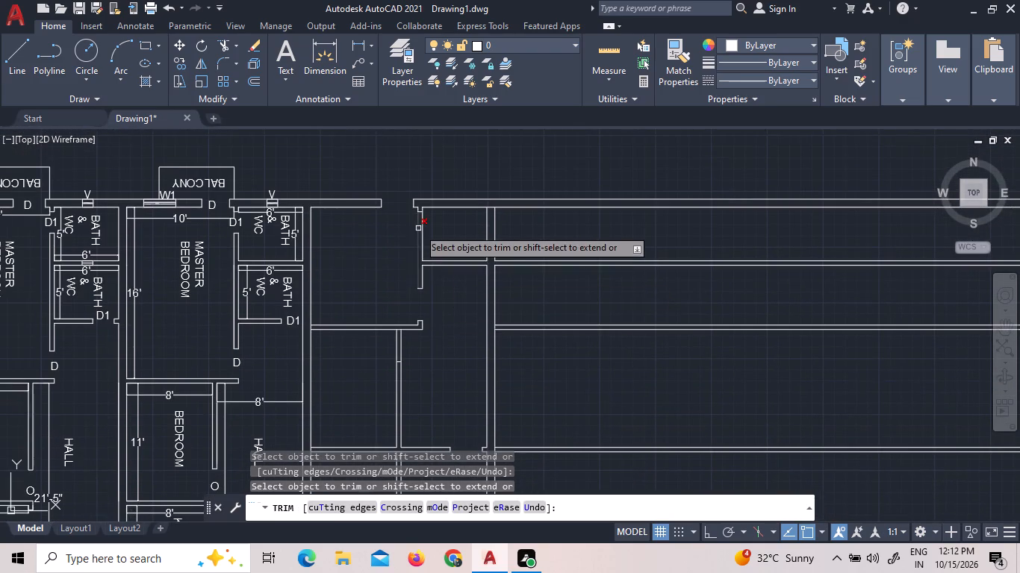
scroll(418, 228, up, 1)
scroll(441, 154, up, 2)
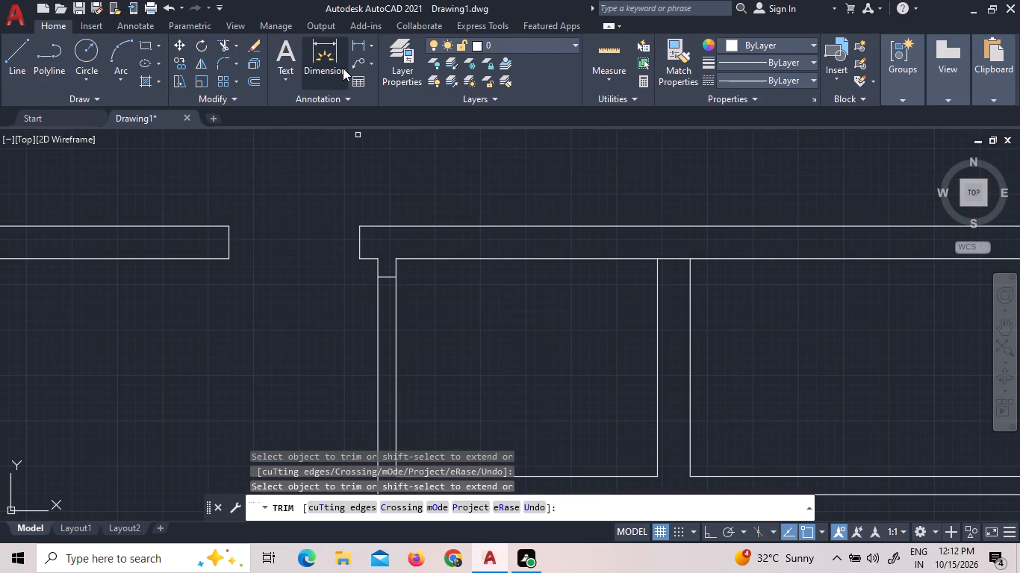
Offset the line across the north end of the vertical partition below the master bedroom 5" southward as a jamb line.
click(257, 81)
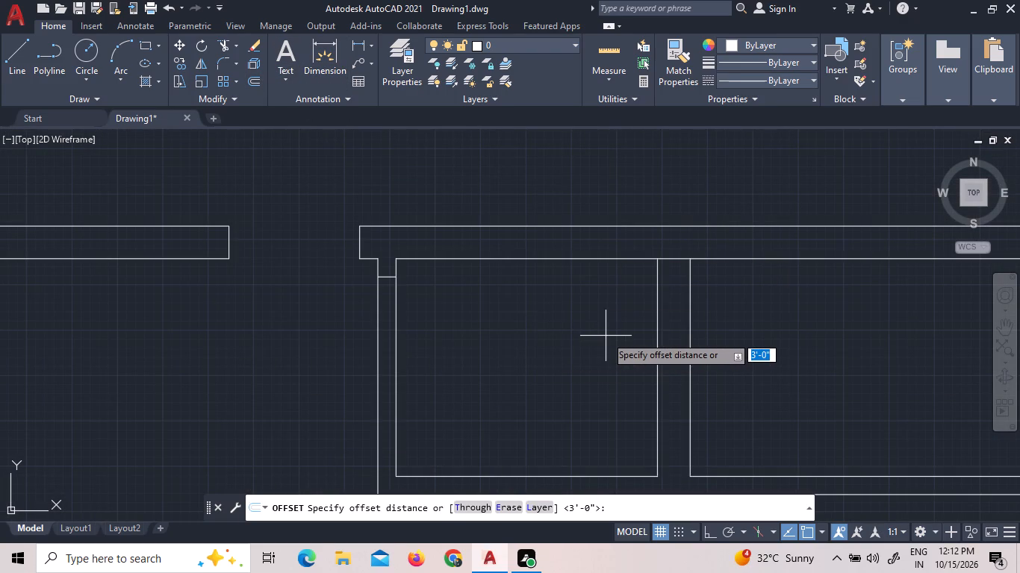
key(5)
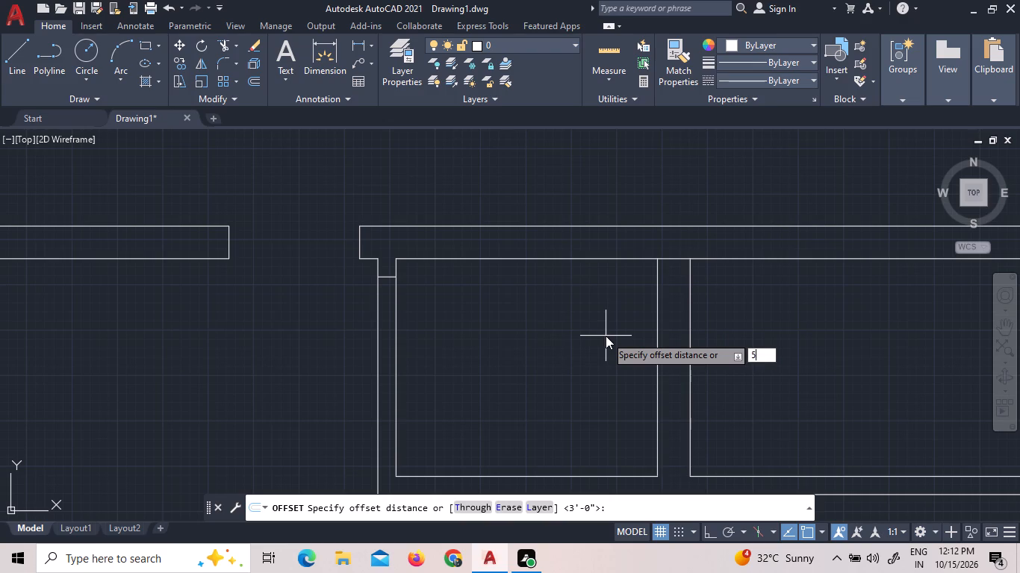
key(shift+quotedbl)
key(Return)
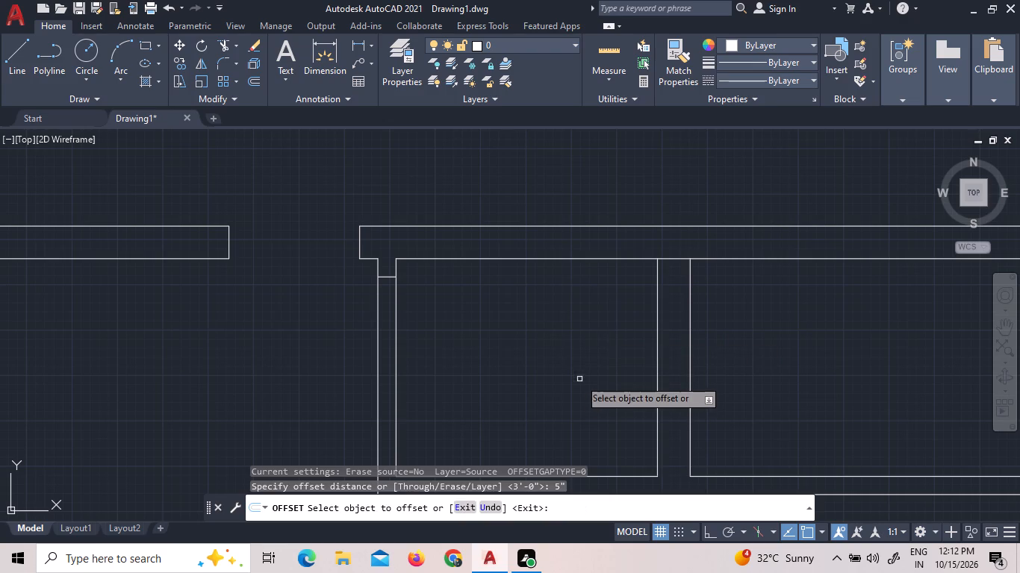
scroll(576, 370, down, 3)
scroll(524, 407, down, 2)
middle_drag(511, 458, 510, 367)
scroll(496, 375, up, 3)
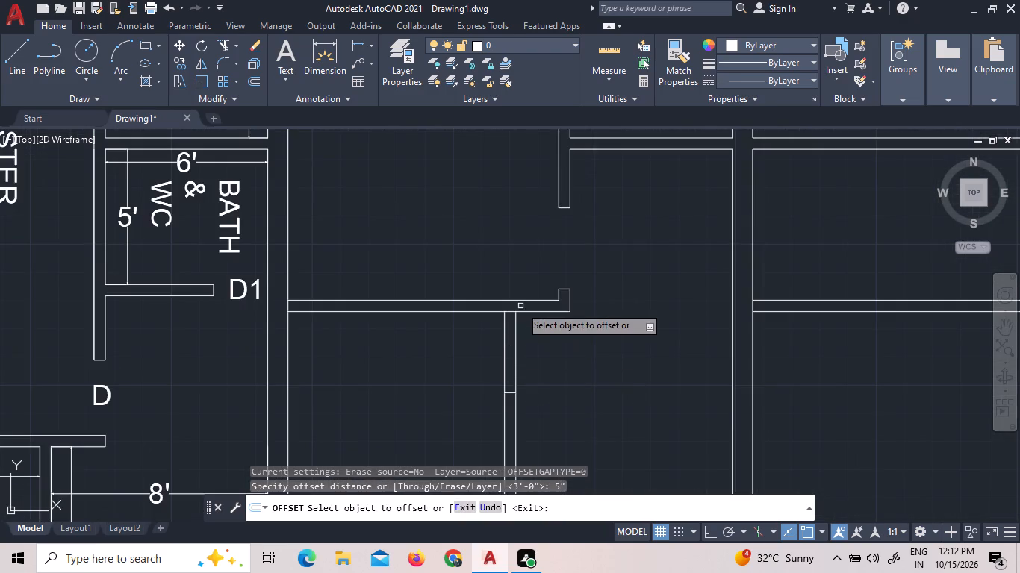
scroll(520, 306, up, 3)
click(494, 331)
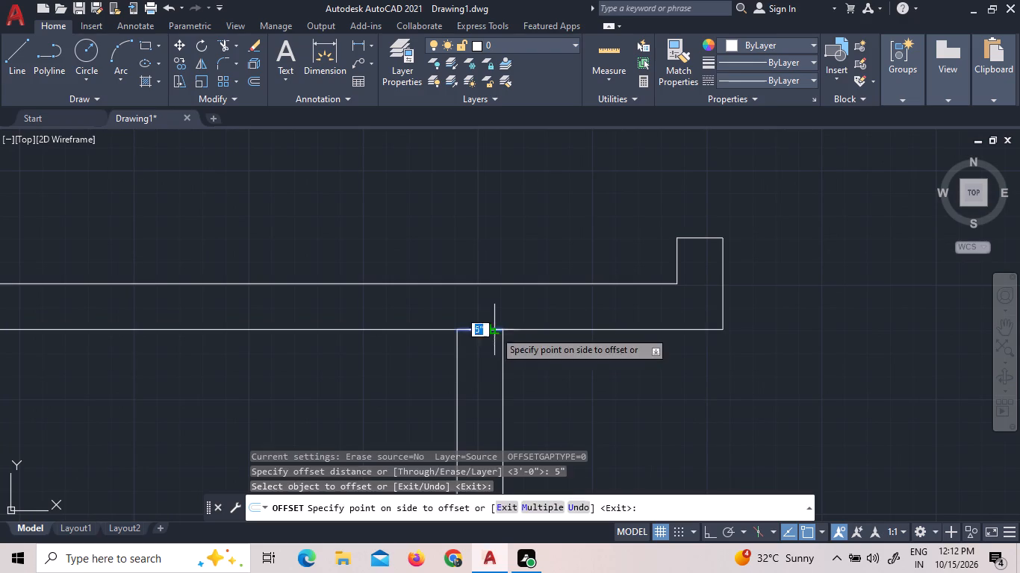
click(492, 342)
right_click(488, 251)
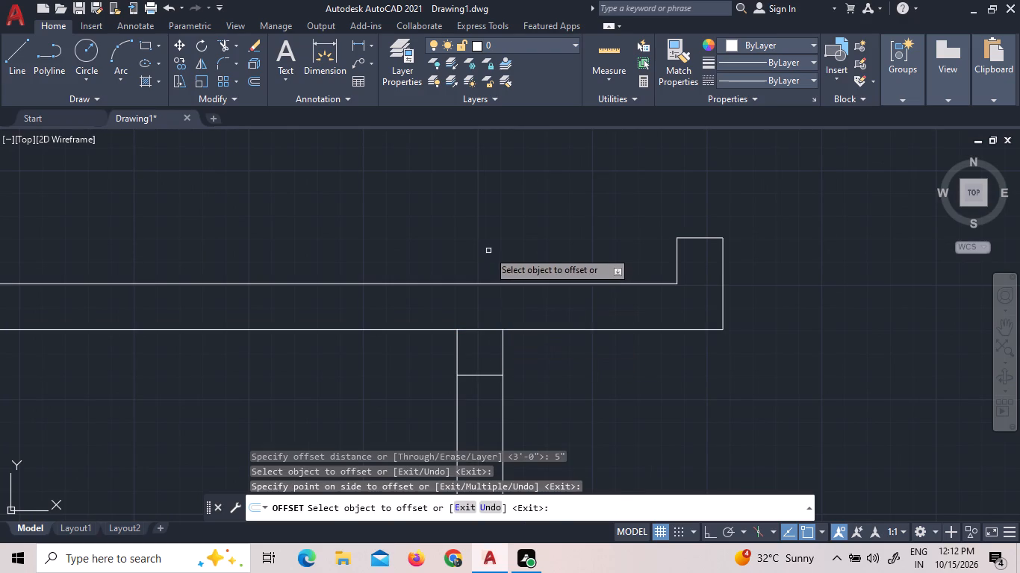
click(505, 257)
Offset the short jamb line near the north end of the northern bath's west partition 2' southward to mark the doorway.
scroll(515, 276, down, 5)
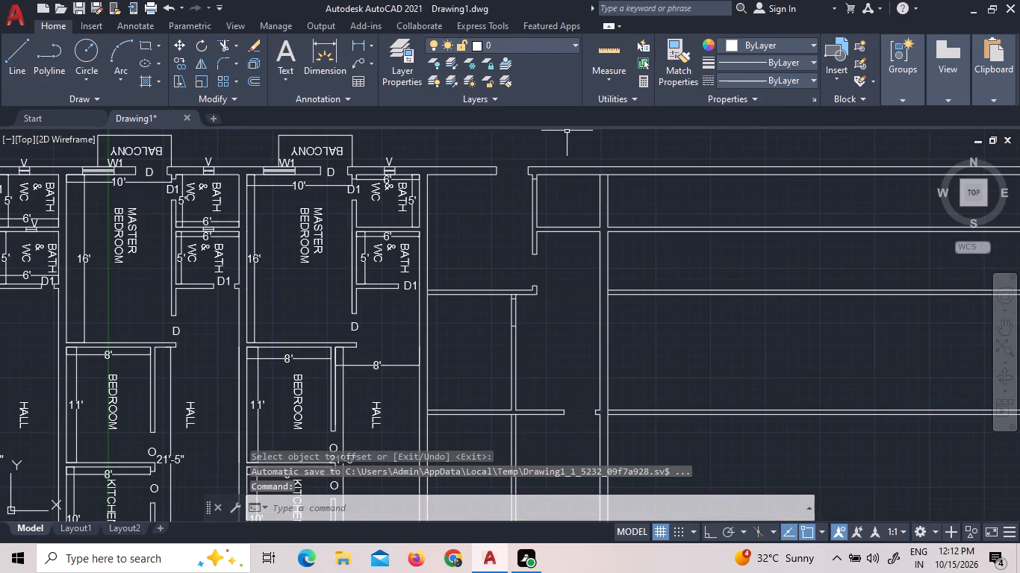
scroll(559, 151, up, 2)
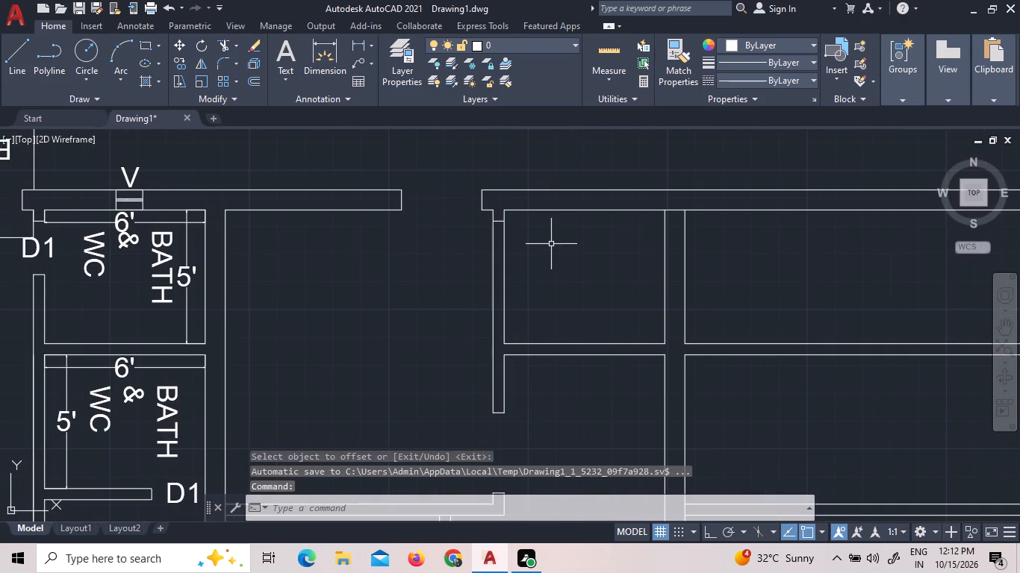
click(247, 81)
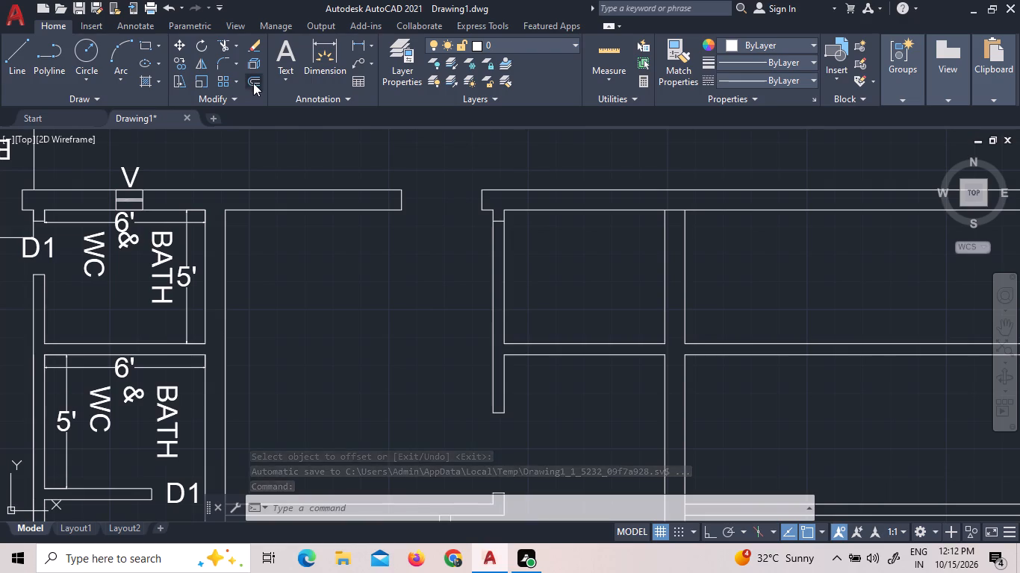
text(2')
key(Return)
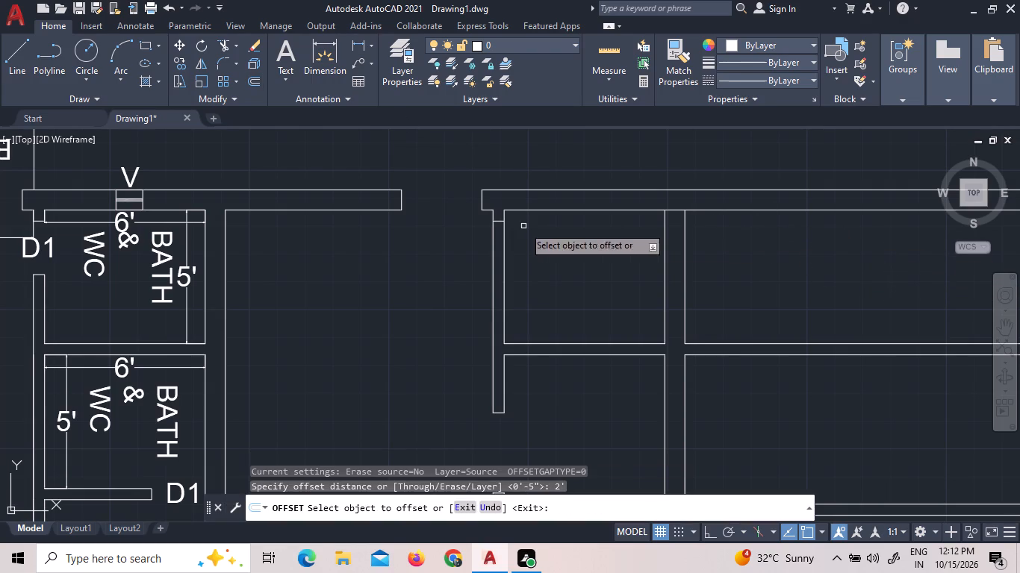
click(498, 222)
click(498, 245)
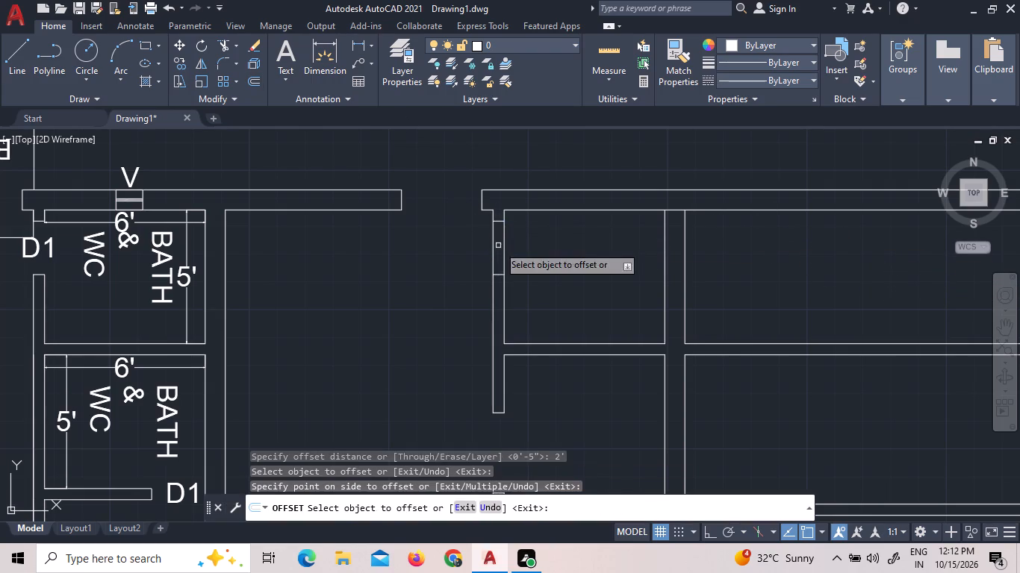
scroll(555, 217, down, 3)
scroll(524, 313, up, 3)
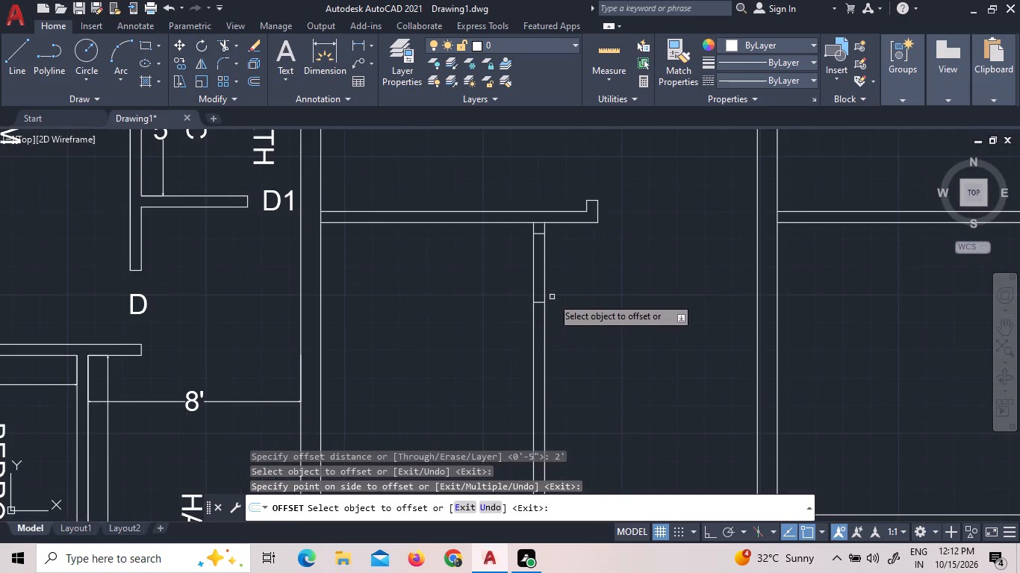
scroll(603, 316, down, 1)
scroll(575, 309, up, 2)
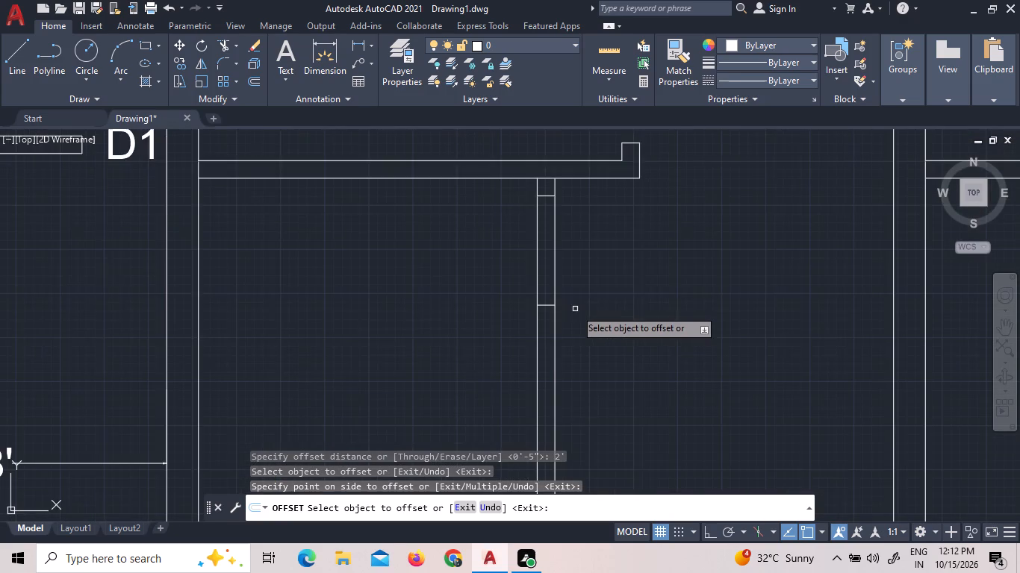
right_click(594, 266)
click(610, 271)
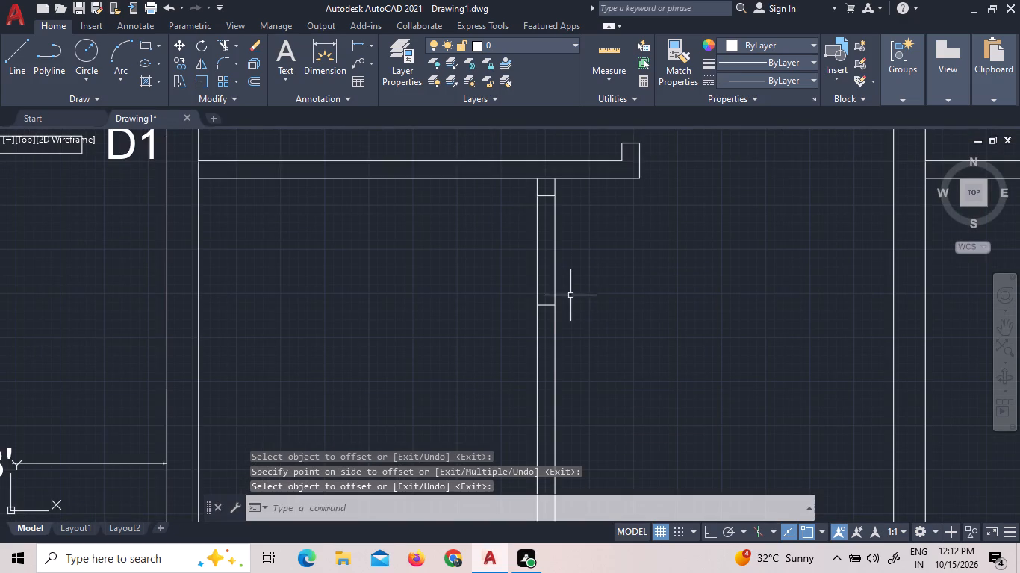
Move the lower jamb line in the vertical partition below the master bedroom 5" toward the south.
click(548, 305)
right_click(548, 305)
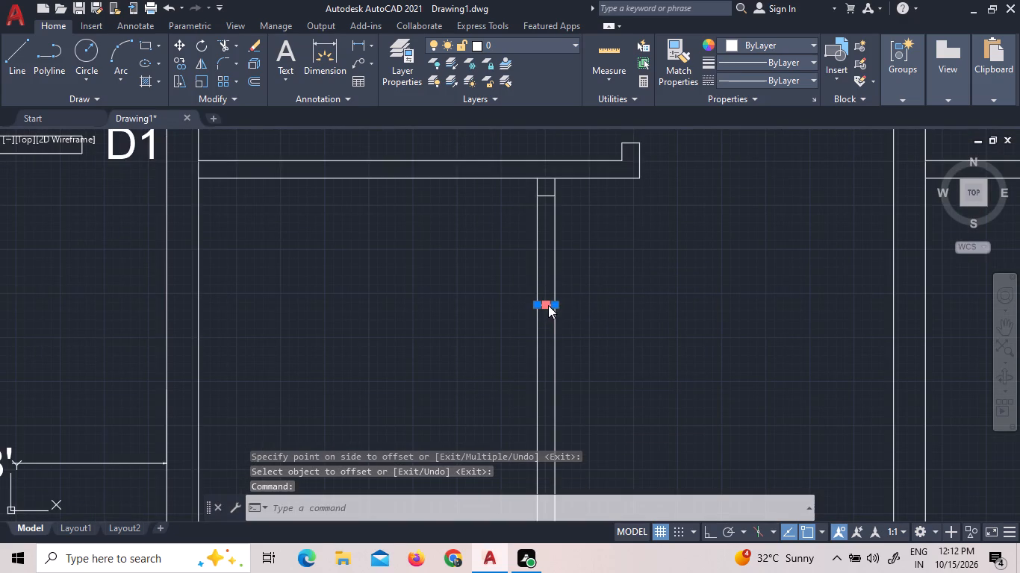
click(590, 287)
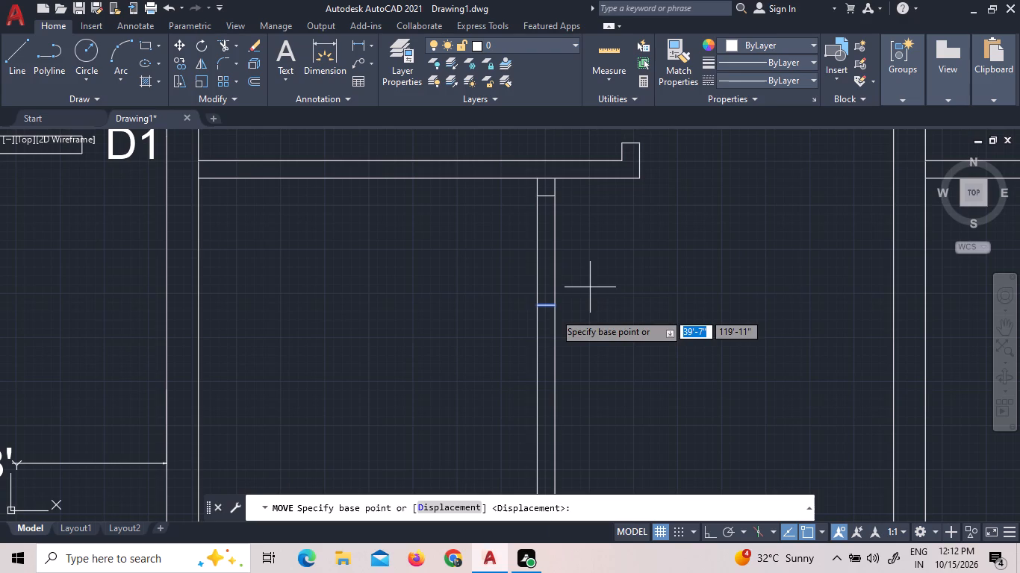
scroll(560, 280, up, 4)
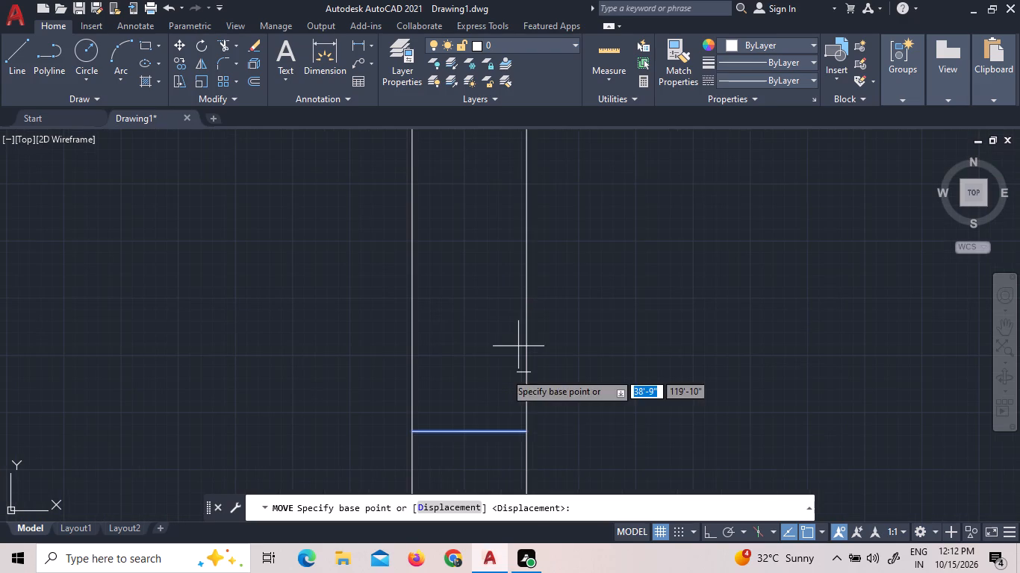
click(471, 430)
scroll(472, 394, down, 3)
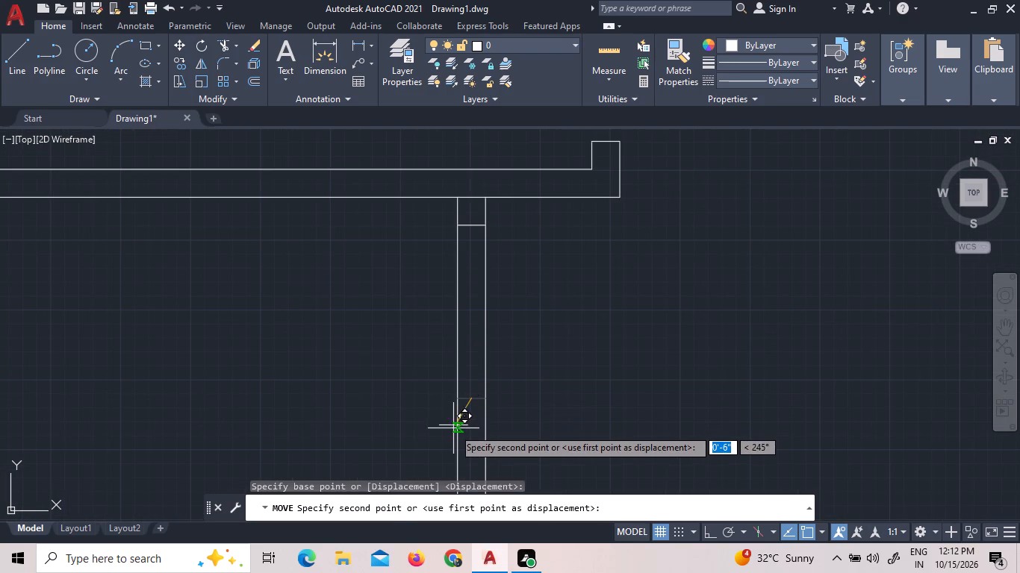
key(5)
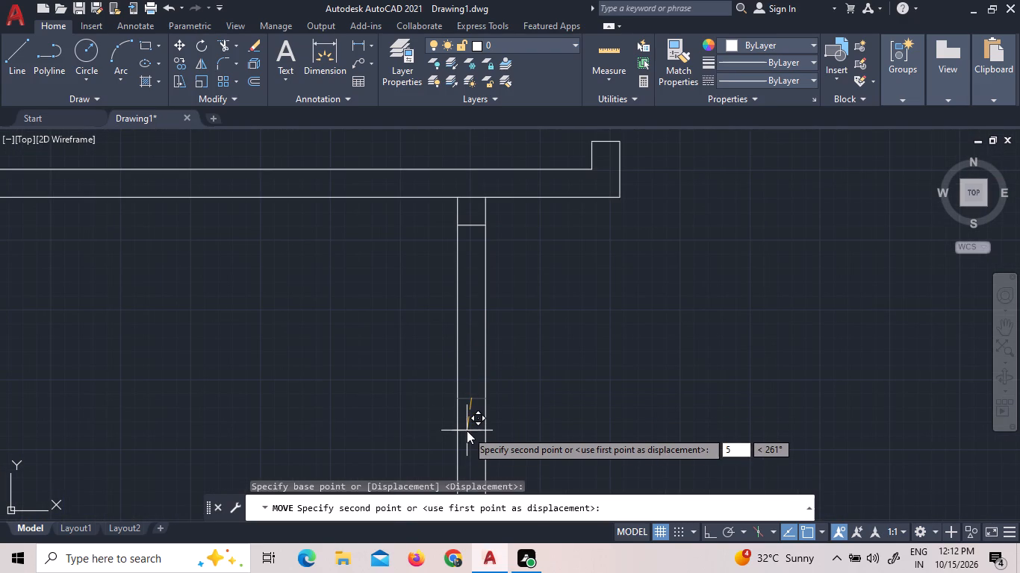
key(shift+quotedbl)
key(Return)
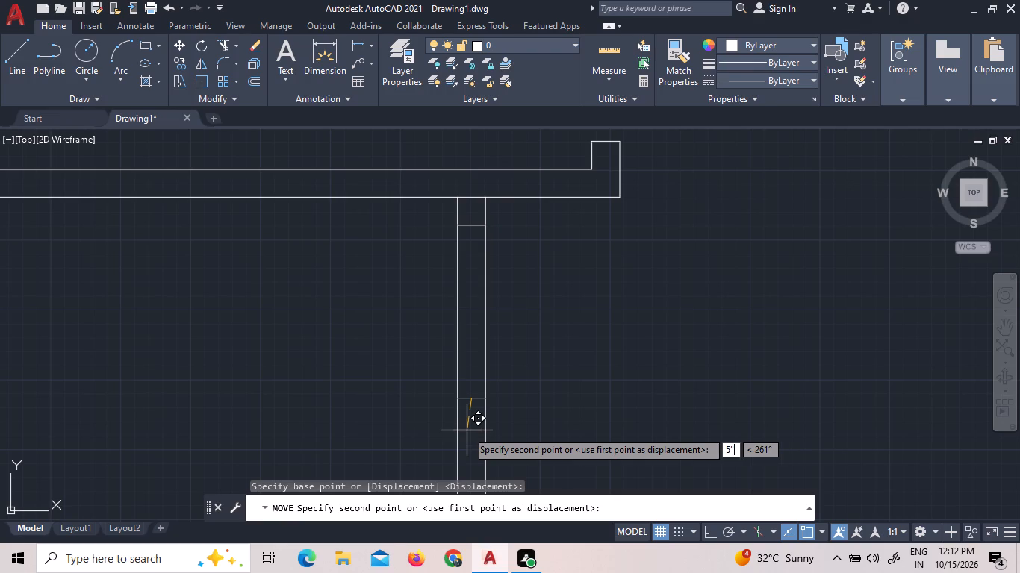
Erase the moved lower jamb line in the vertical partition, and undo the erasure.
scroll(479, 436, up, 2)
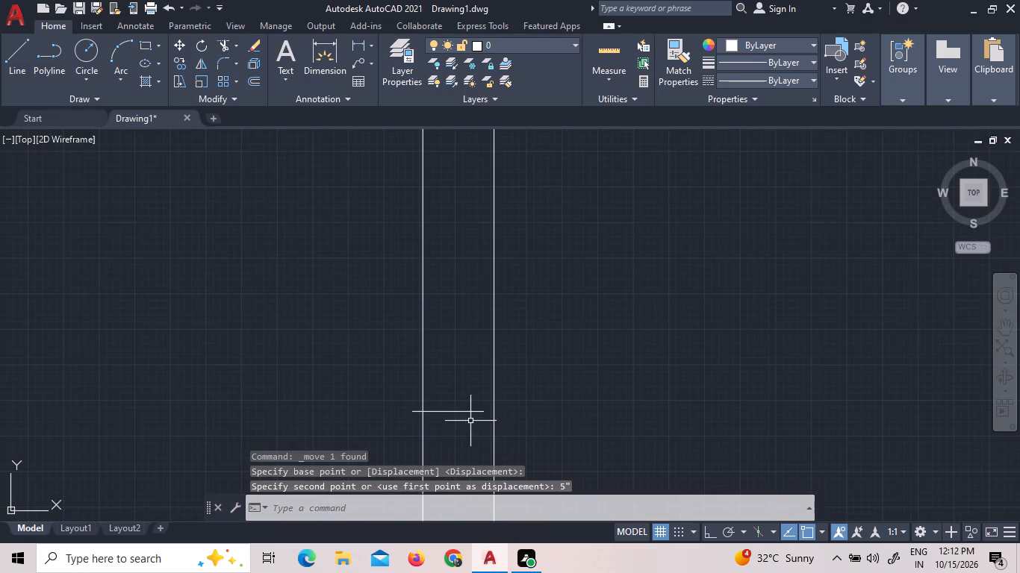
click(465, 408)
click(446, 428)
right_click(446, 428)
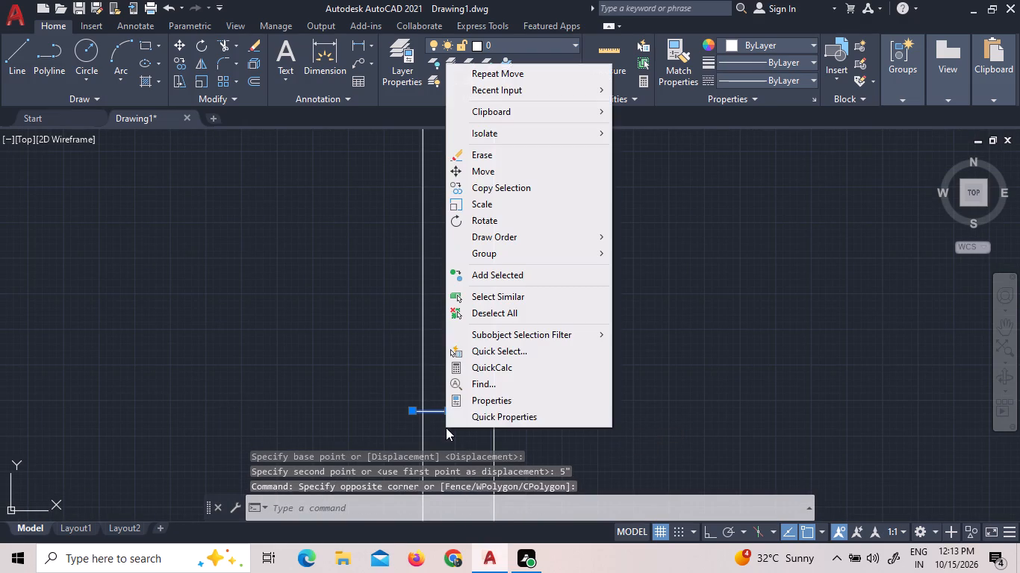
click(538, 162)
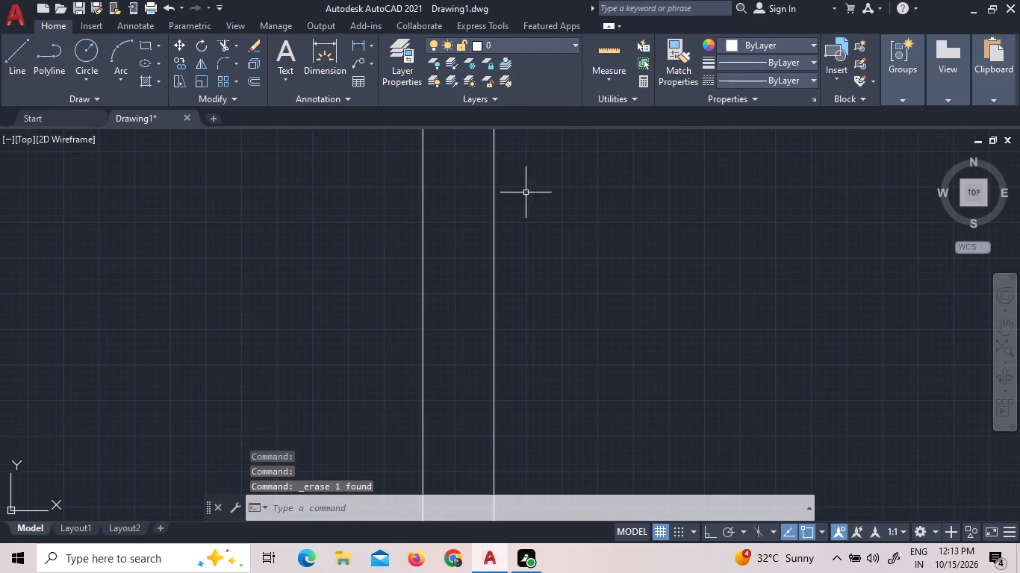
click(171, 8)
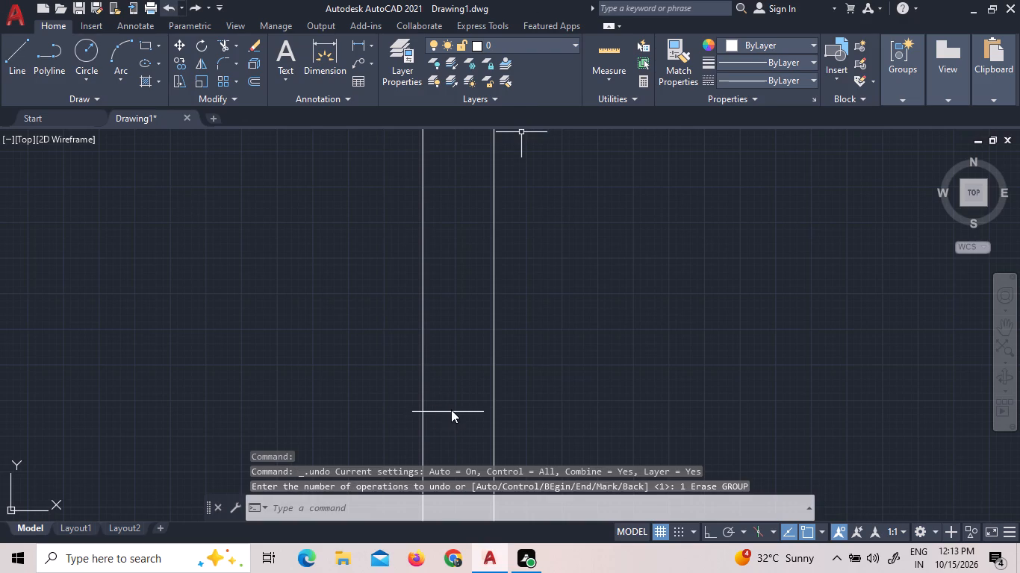
Move the lower jamb line sideways so its east endpoint meets the vertical partition's east face.
click(451, 410)
right_click(452, 409)
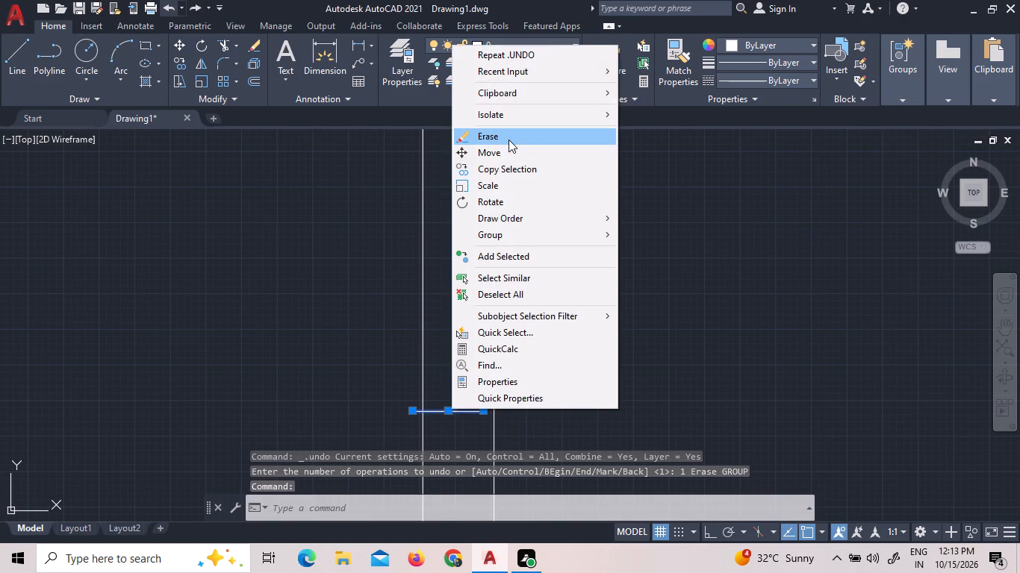
click(507, 146)
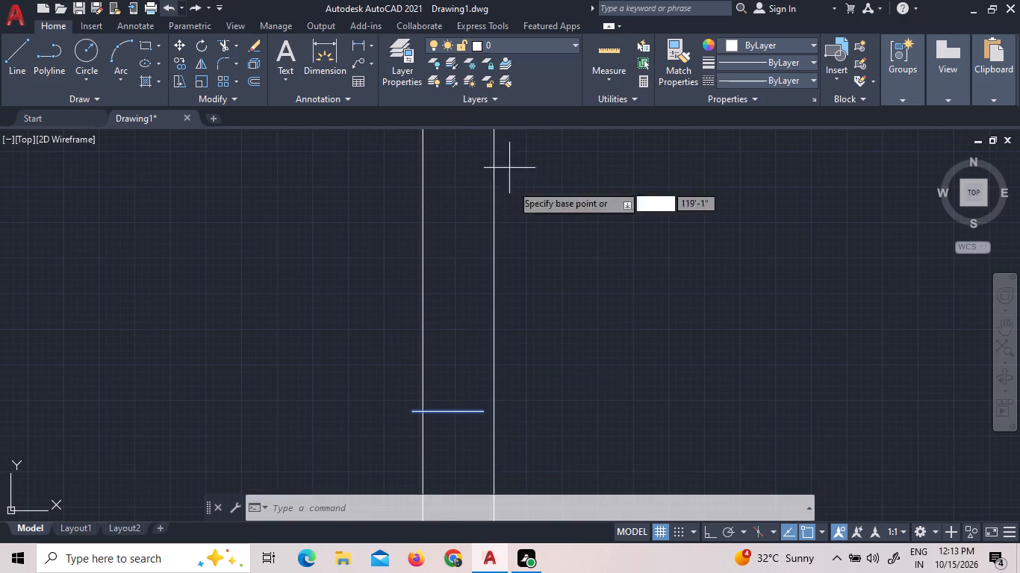
scroll(498, 432, up, 3)
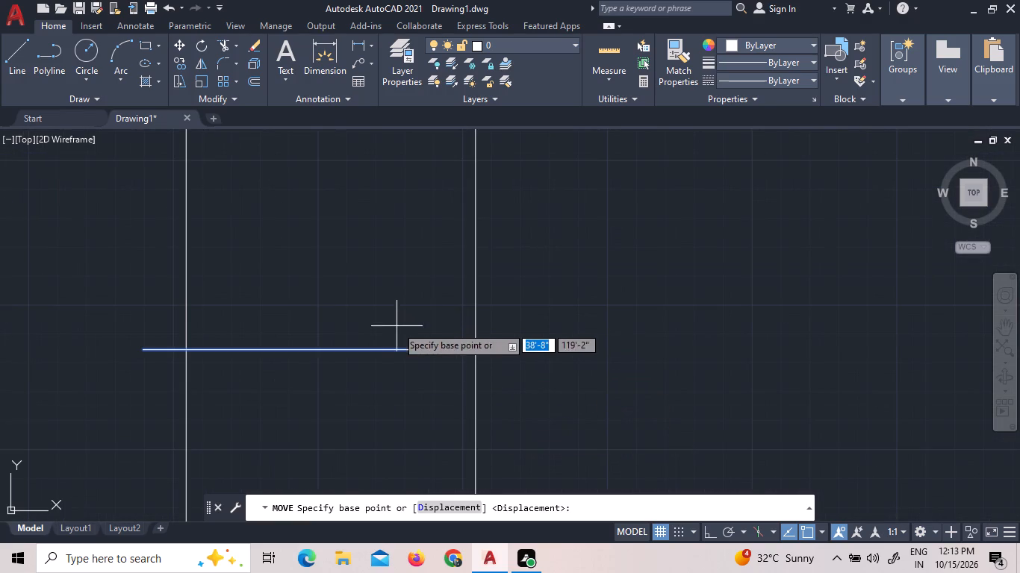
double_click(428, 348)
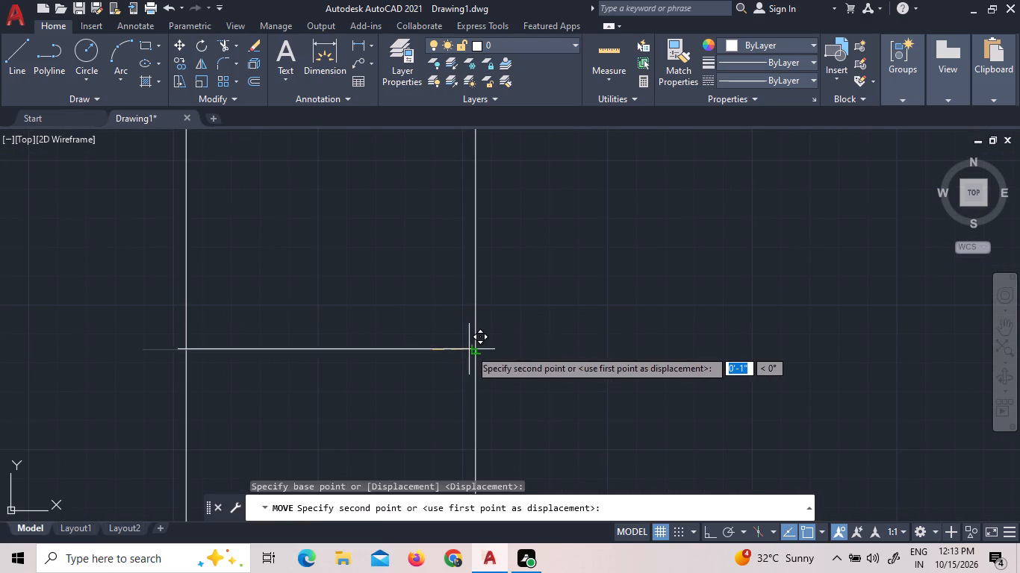
click(474, 349)
Trim both faces of the vertical partition below the master bedroom between its jamb lines to open the doorway.
scroll(529, 310, down, 1)
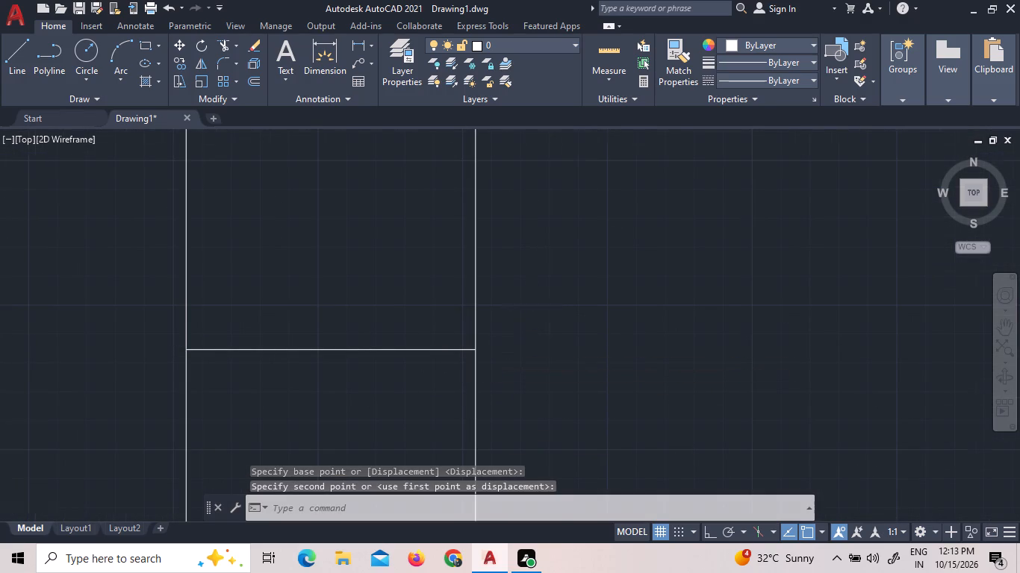
scroll(529, 310, down, 7)
middle_drag(578, 276, 538, 292)
right_click(523, 311)
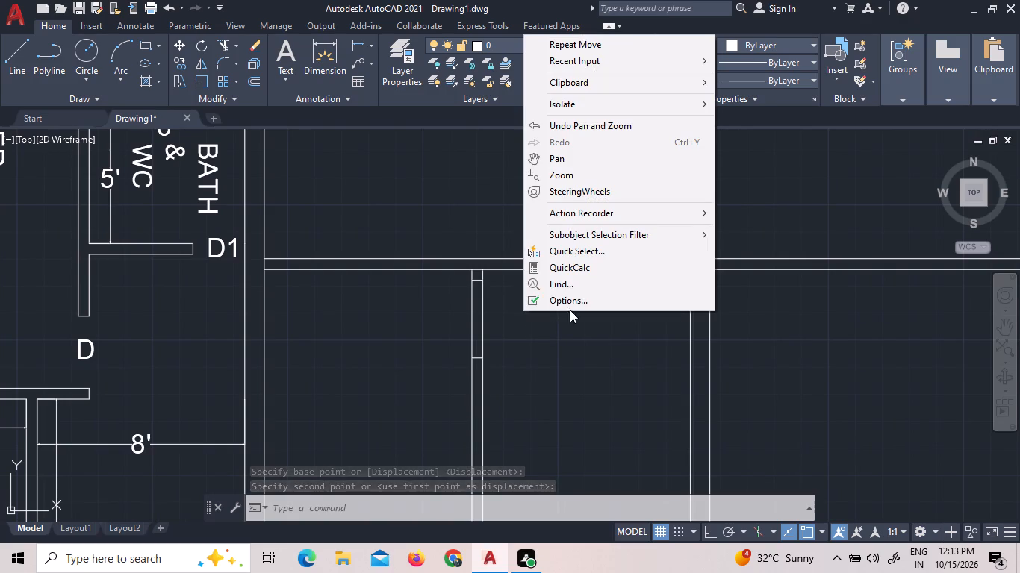
double_click(220, 45)
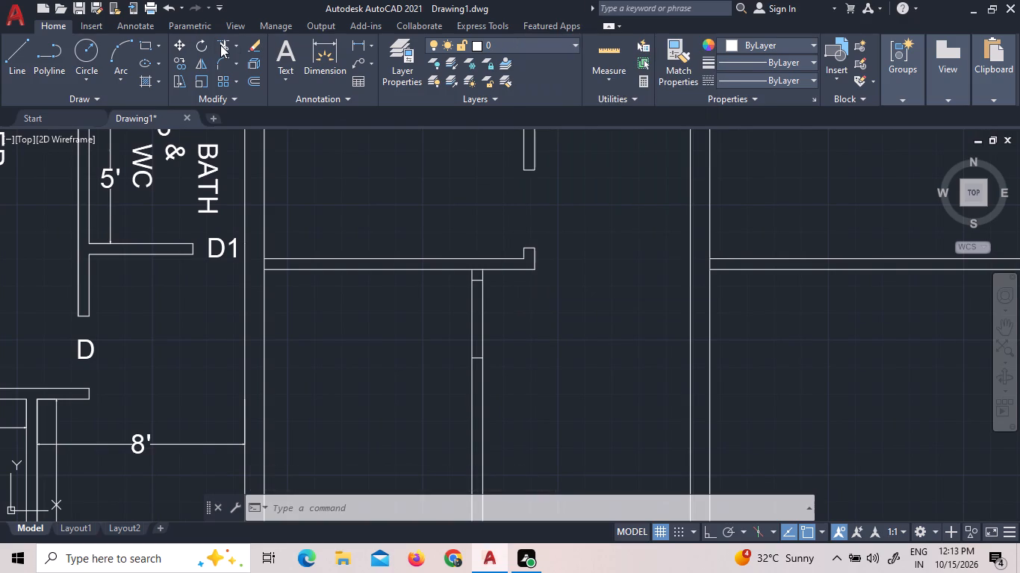
click(468, 328)
click(491, 329)
Trim the short line crossing the junction between the vertical partition's stub and the master bedroom's south partition.
scroll(523, 357, down, 2)
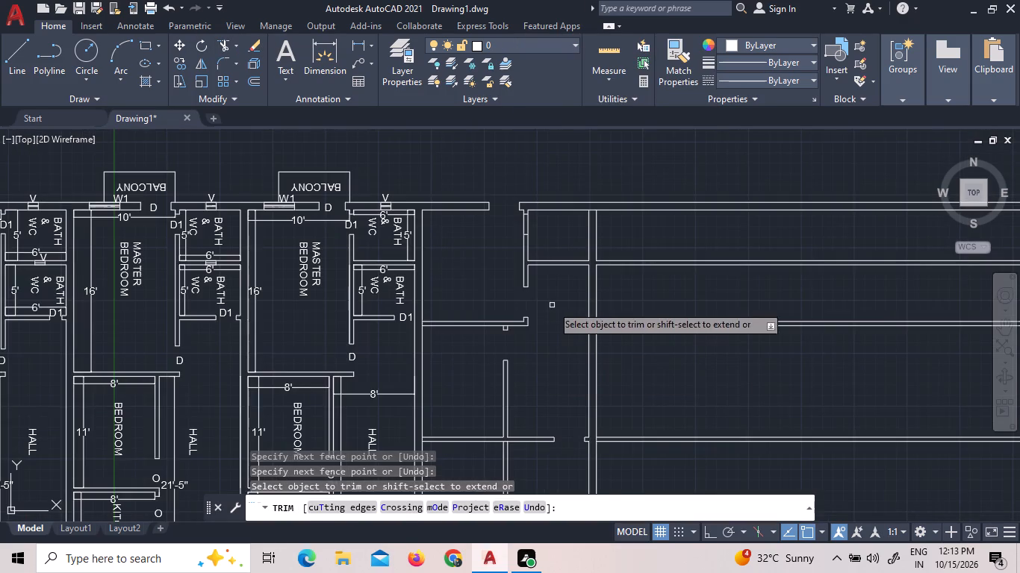
scroll(495, 317, up, 5)
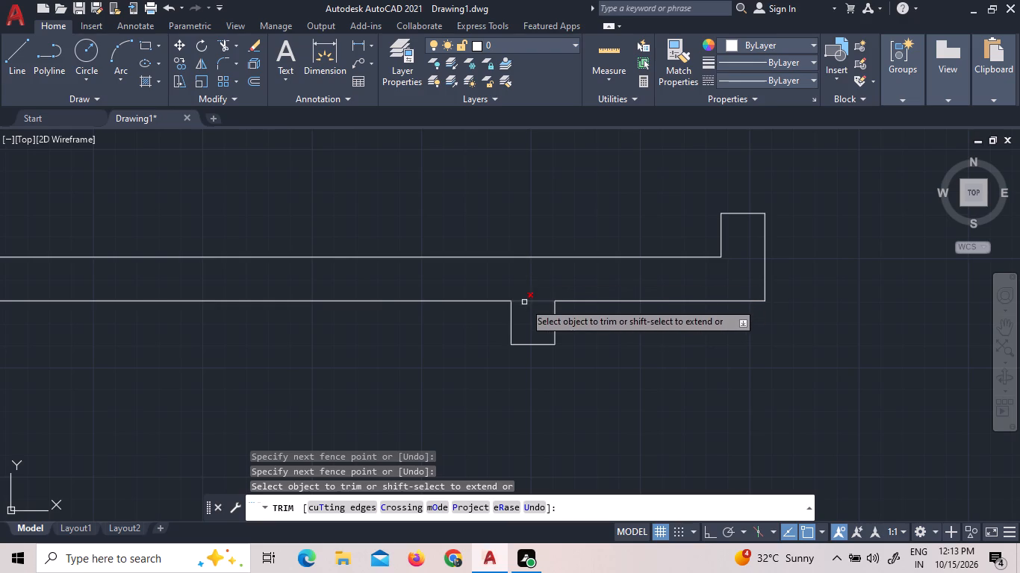
click(525, 303)
Trim both faces of the north bathroom's west partition between its jamb lines to open the doorway in the fourth unit.
scroll(773, 454, down, 4)
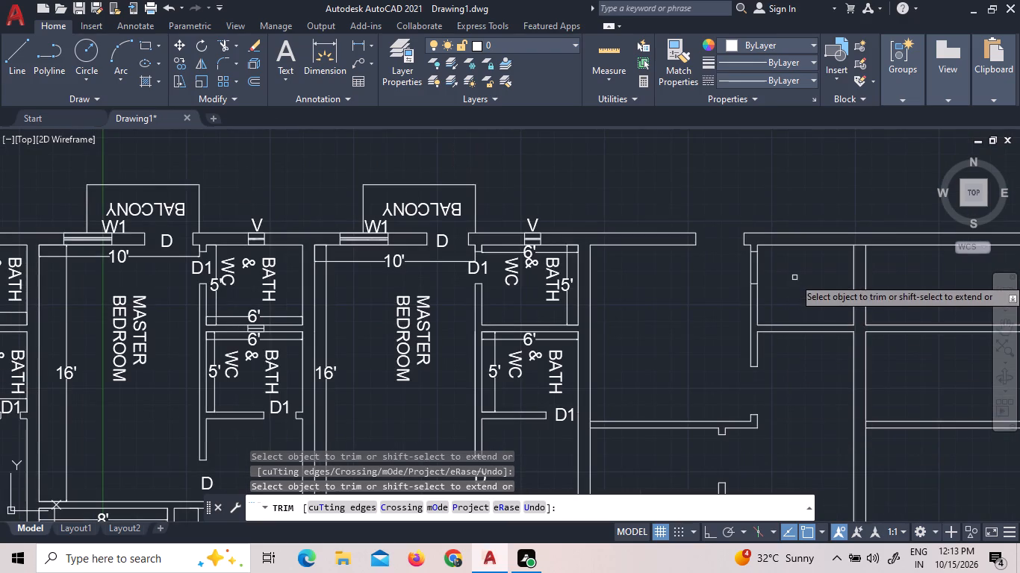
scroll(794, 278, up, 3)
click(632, 224)
double_click(656, 225)
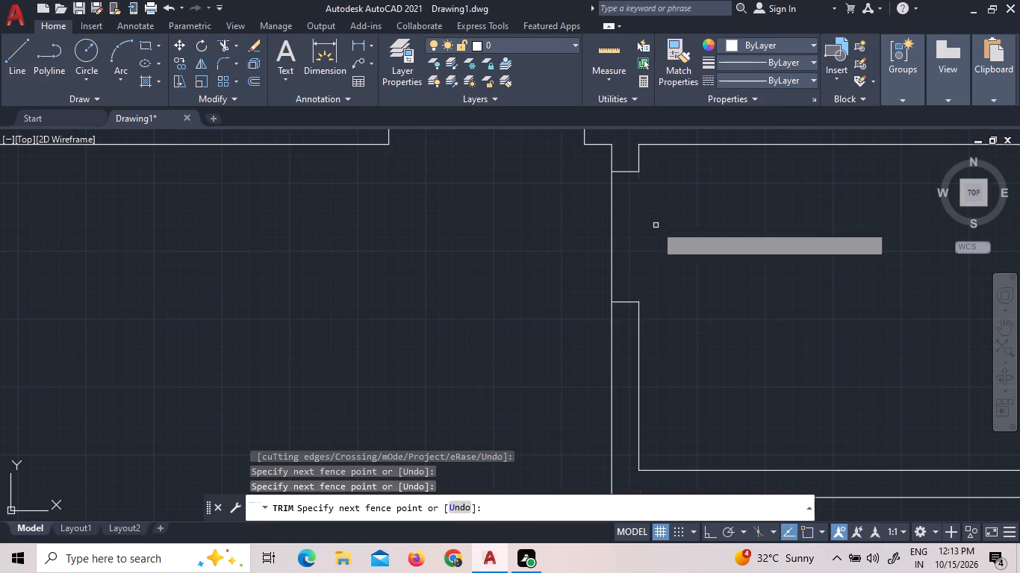
click(542, 214)
Trim away both lines of the fourth unit's vertical partition between the lower horizontal partition and the passage wall.
scroll(526, 218, down, 3)
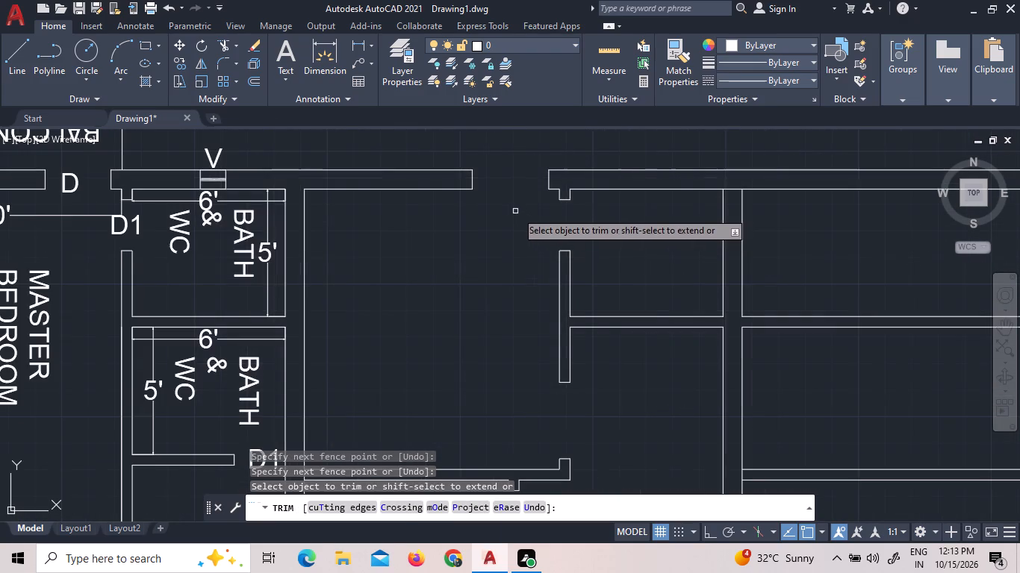
scroll(553, 227, down, 2)
scroll(583, 351, down, 2)
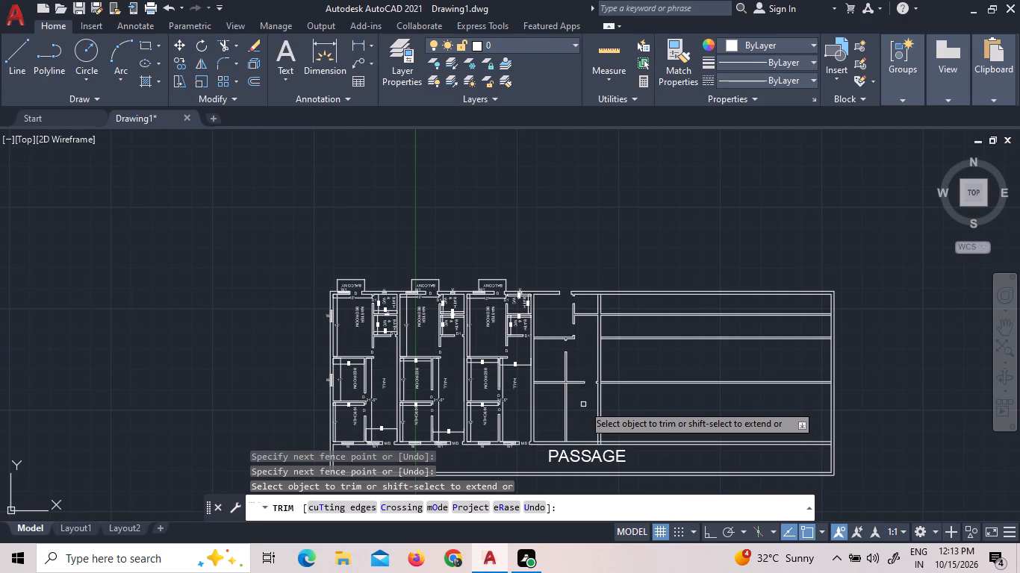
scroll(571, 406, up, 2)
middle_drag(570, 401, 563, 353)
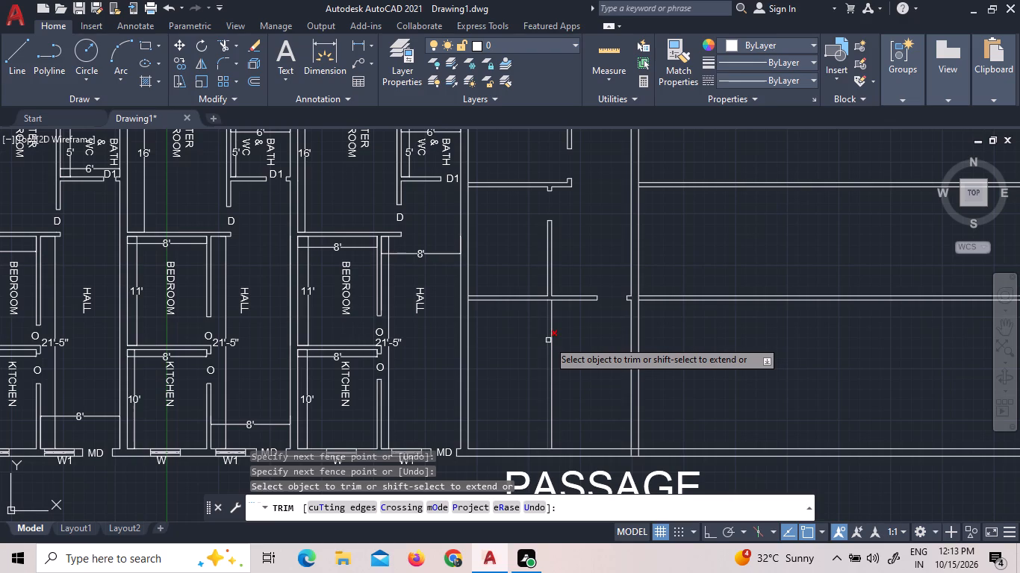
click(550, 331)
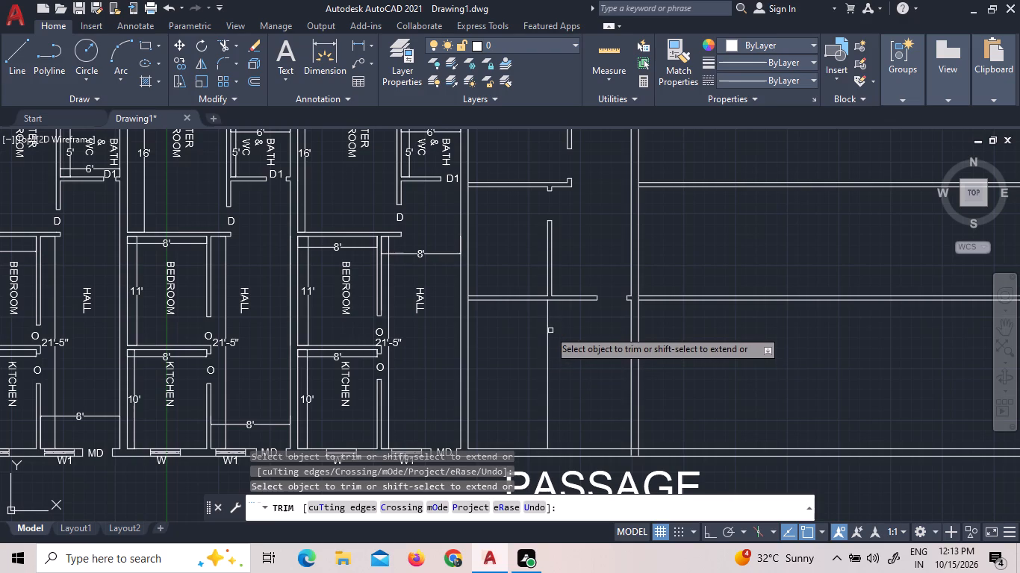
double_click(547, 328)
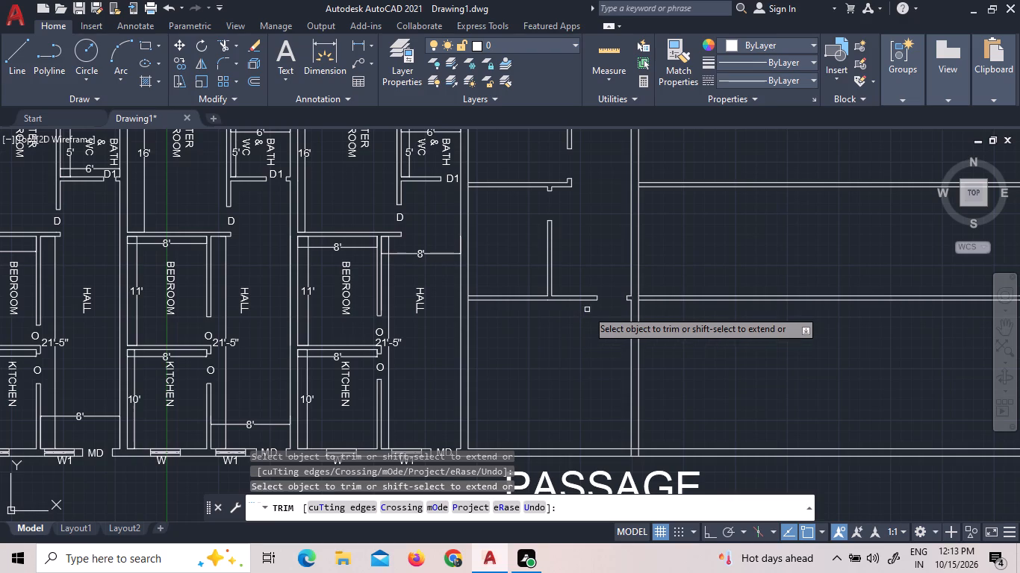
scroll(642, 393, down, 1)
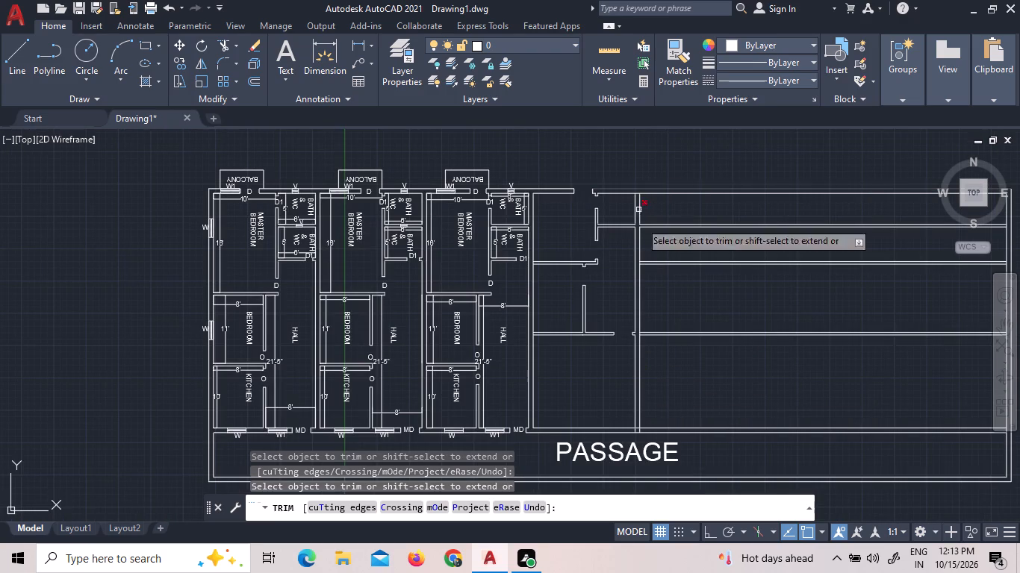
right_click(802, 291)
click(821, 302)
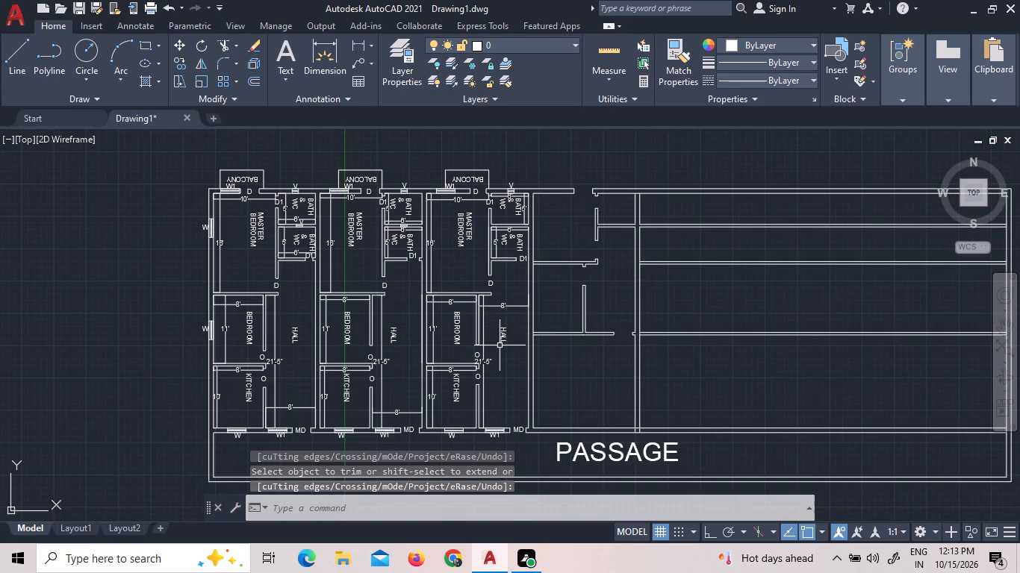
Copy the BATH & WC label from the third unit's north bathroom into the fourth unit's north bathroom.
scroll(591, 344, up, 4)
scroll(561, 331, down, 2)
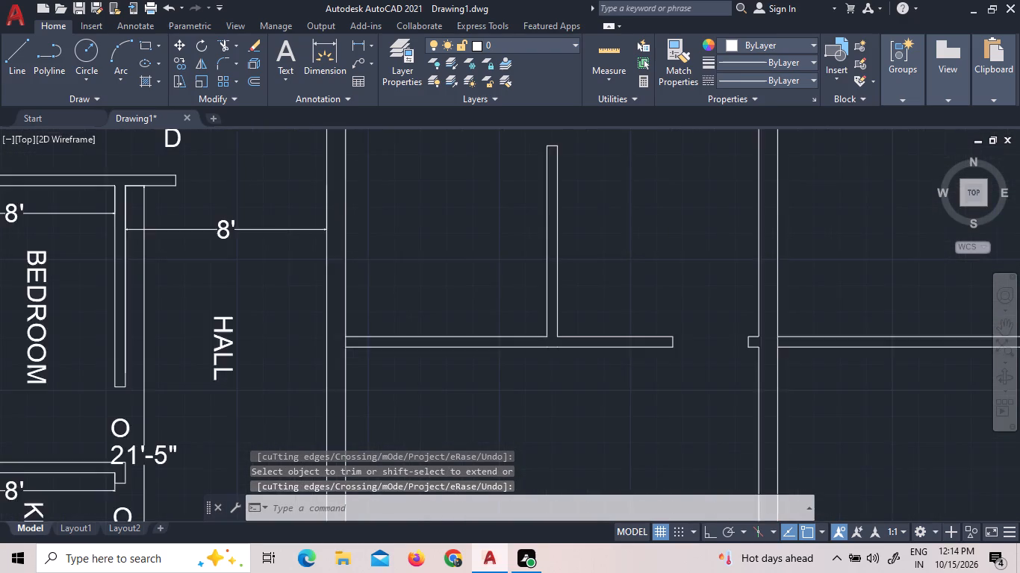
scroll(561, 331, down, 2)
scroll(580, 199, up, 3)
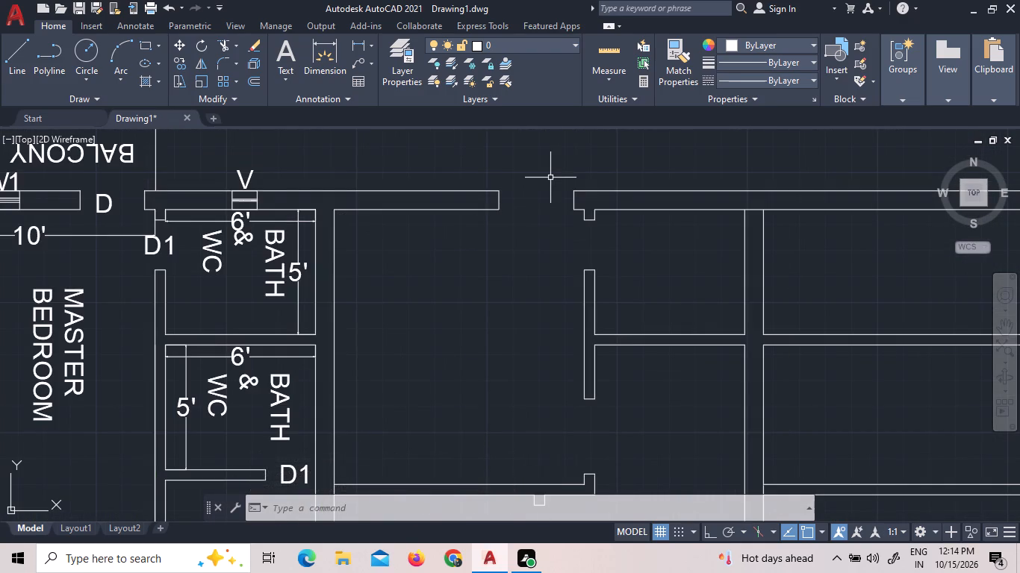
scroll(485, 242, down, 1)
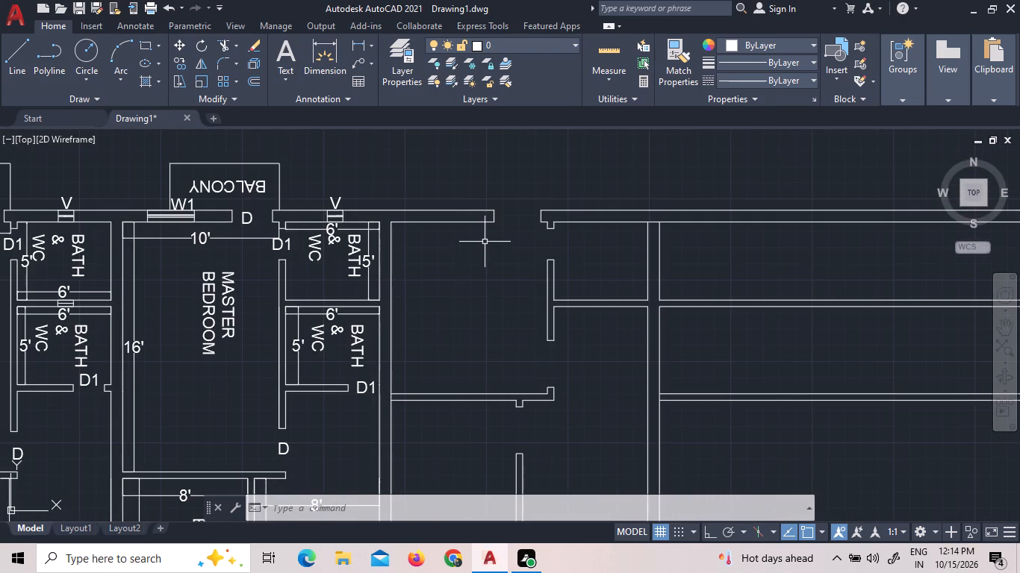
scroll(478, 243, down, 2)
scroll(427, 245, up, 2)
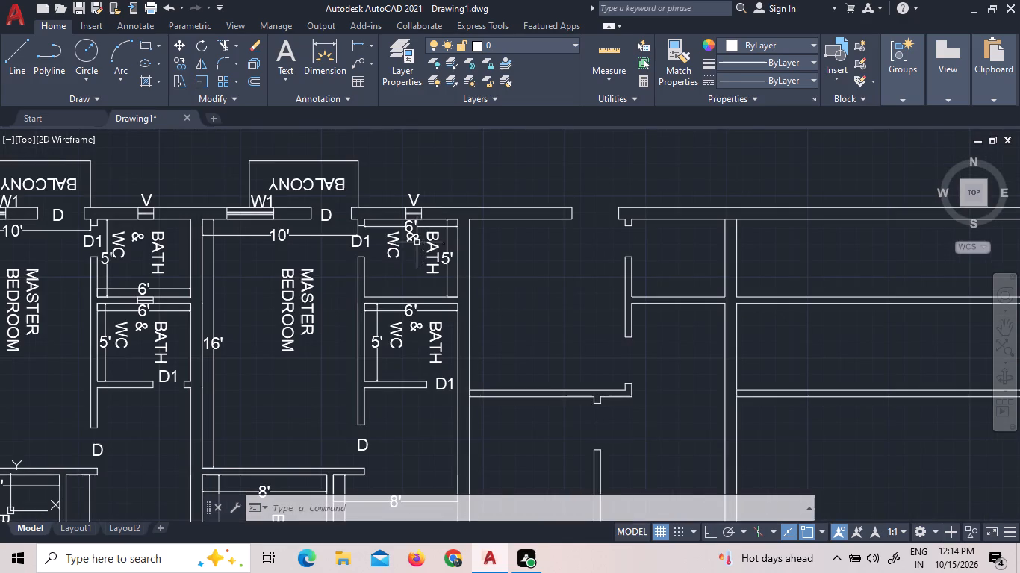
click(394, 246)
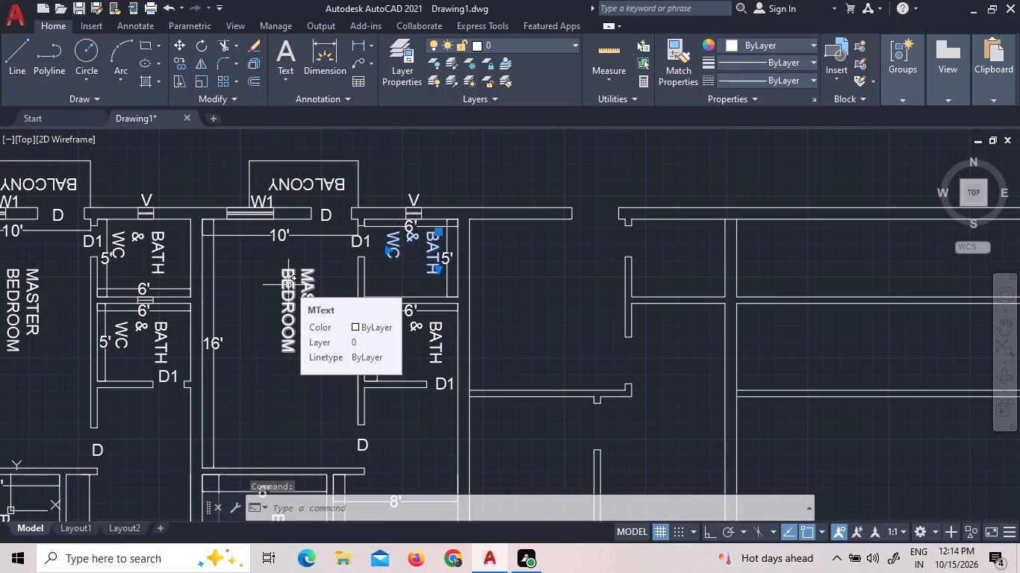
right_click(435, 259)
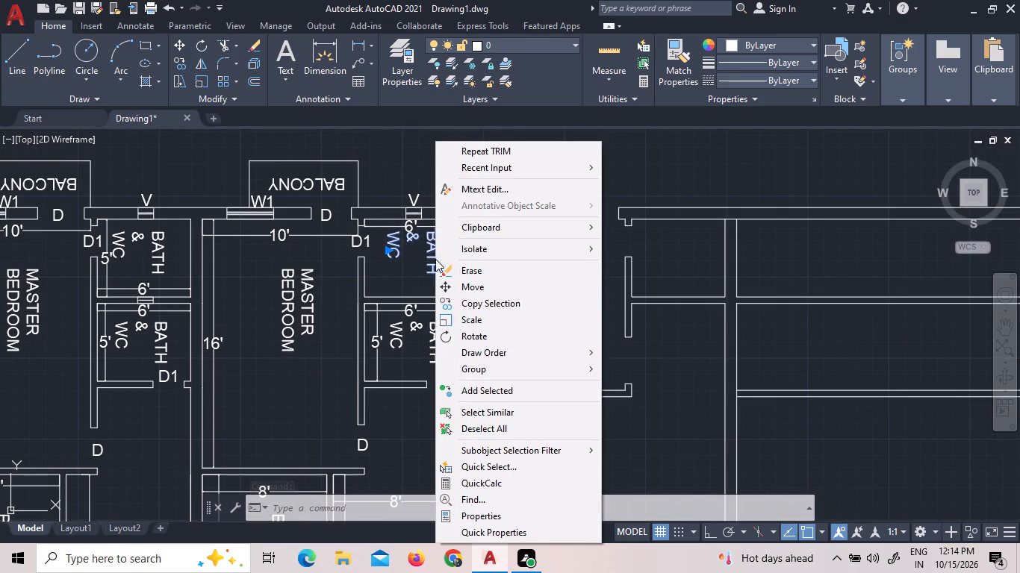
click(471, 298)
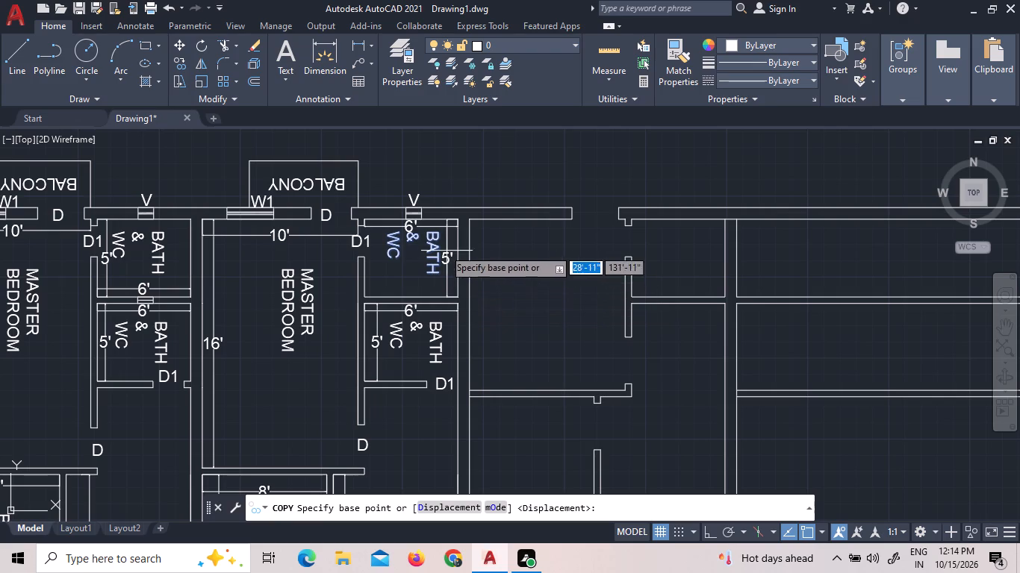
click(431, 235)
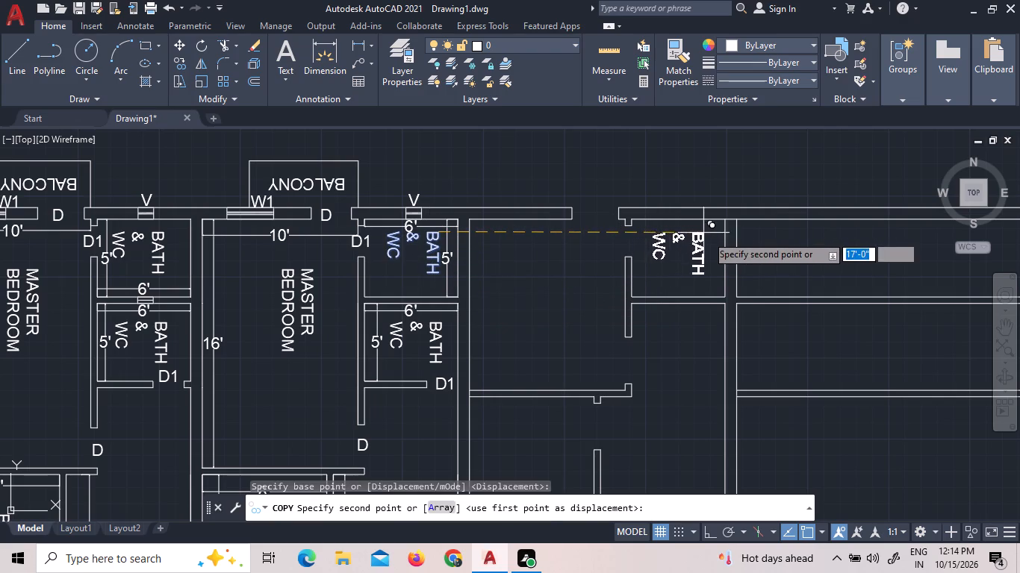
click(718, 239)
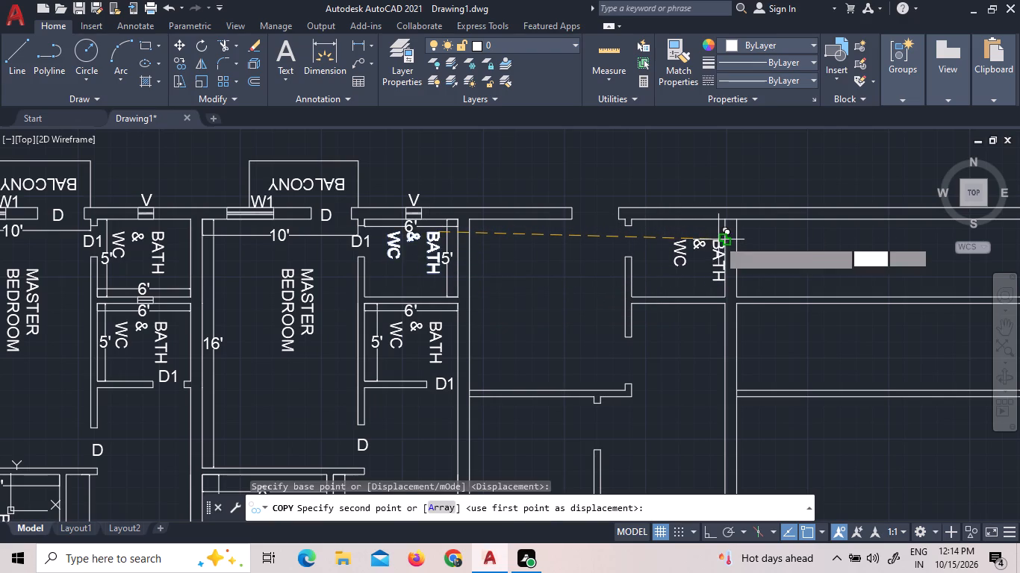
right_click(700, 219)
click(709, 230)
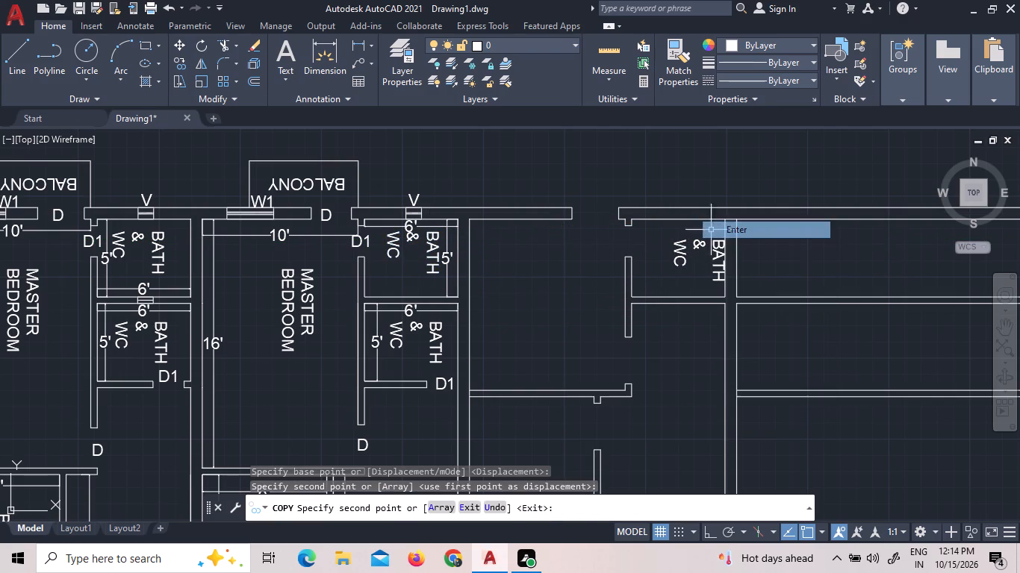
Copy the BEDROOM label from the third unit's bedroom into the fourth unit's large room along the north wall.
scroll(447, 270, down, 2)
click(381, 388)
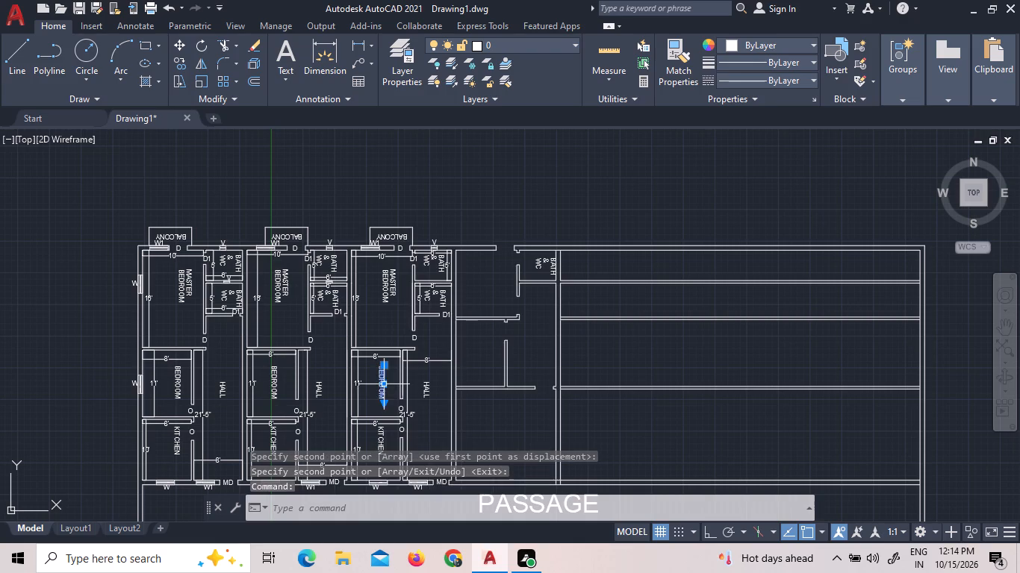
right_click(381, 388)
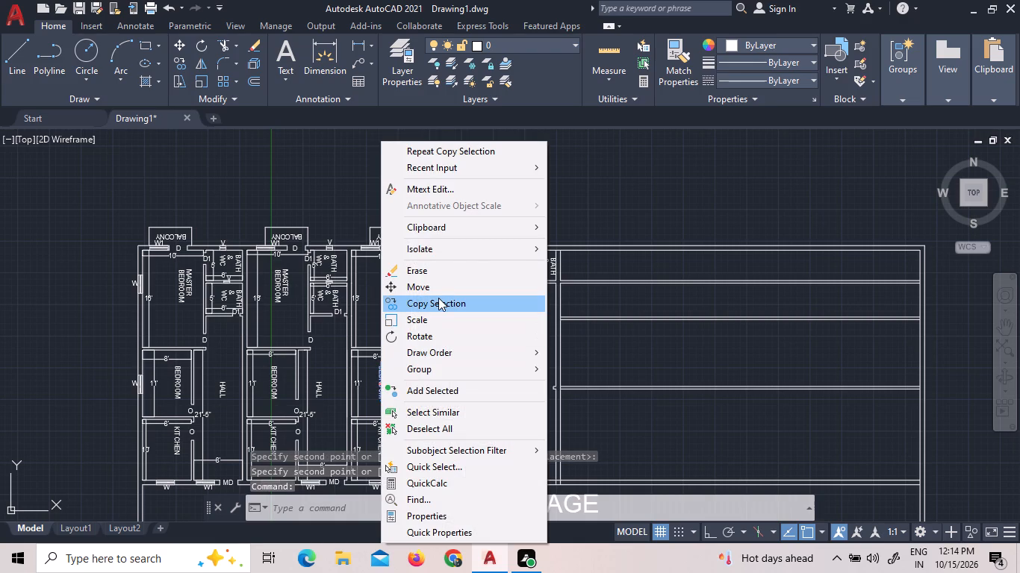
click(432, 299)
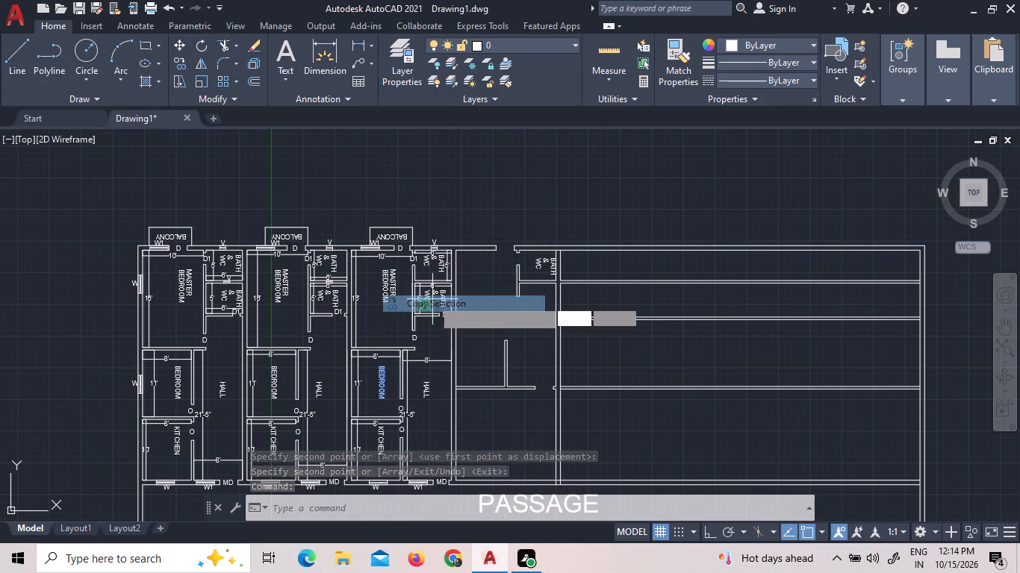
click(381, 387)
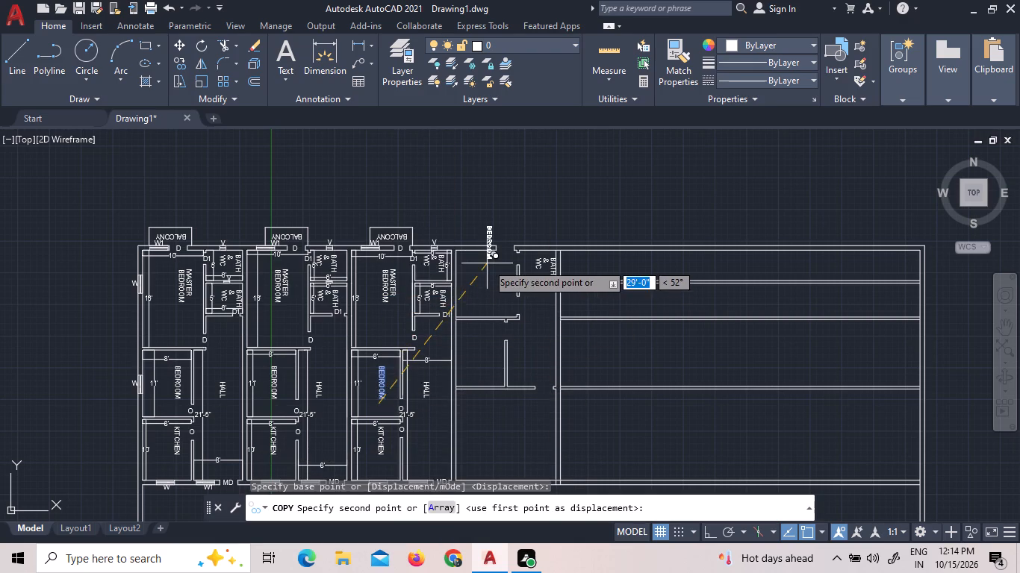
scroll(487, 270, up, 4)
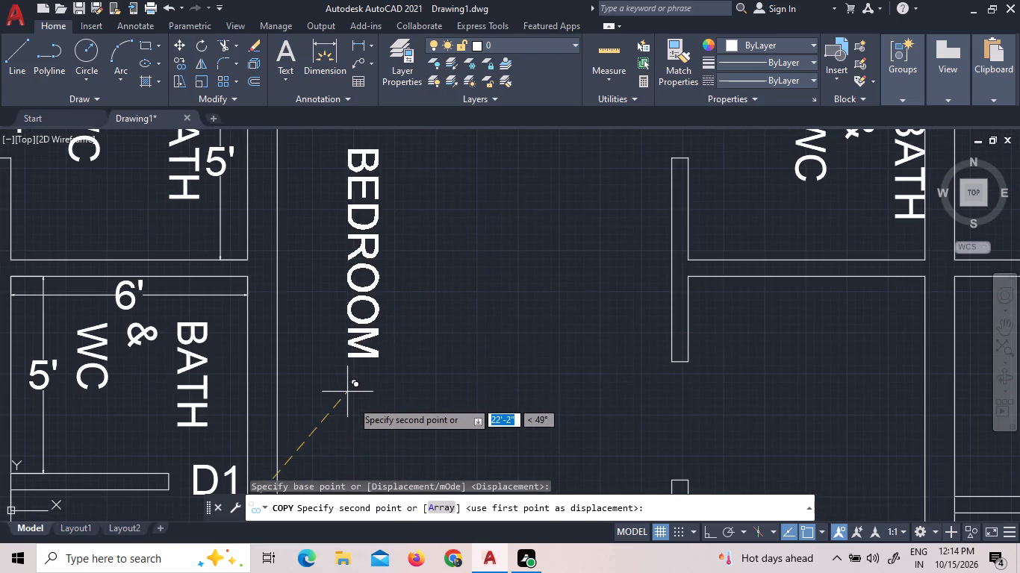
double_click(368, 413)
scroll(443, 306, down, 5)
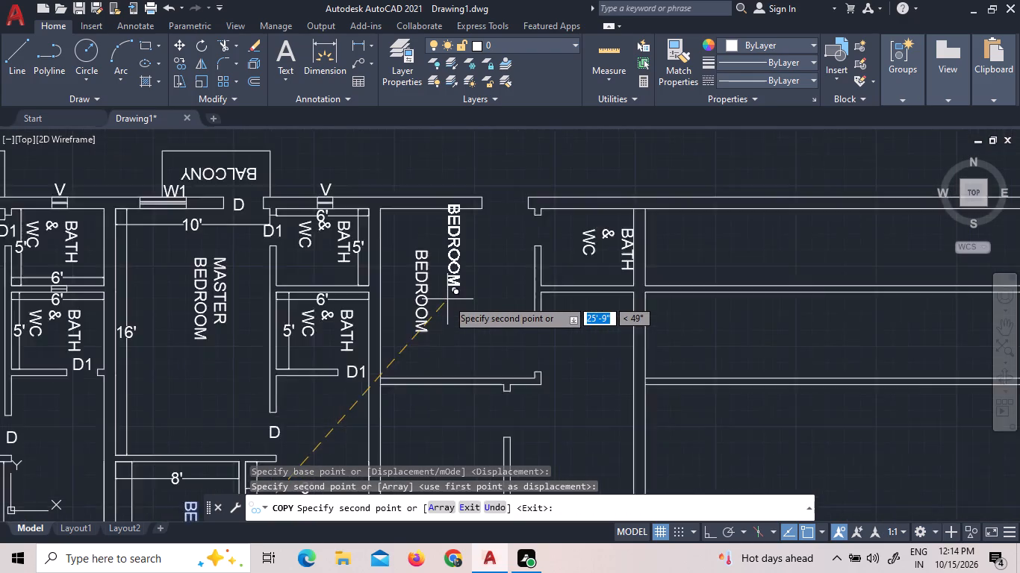
scroll(456, 292, down, 3)
scroll(425, 354, up, 6)
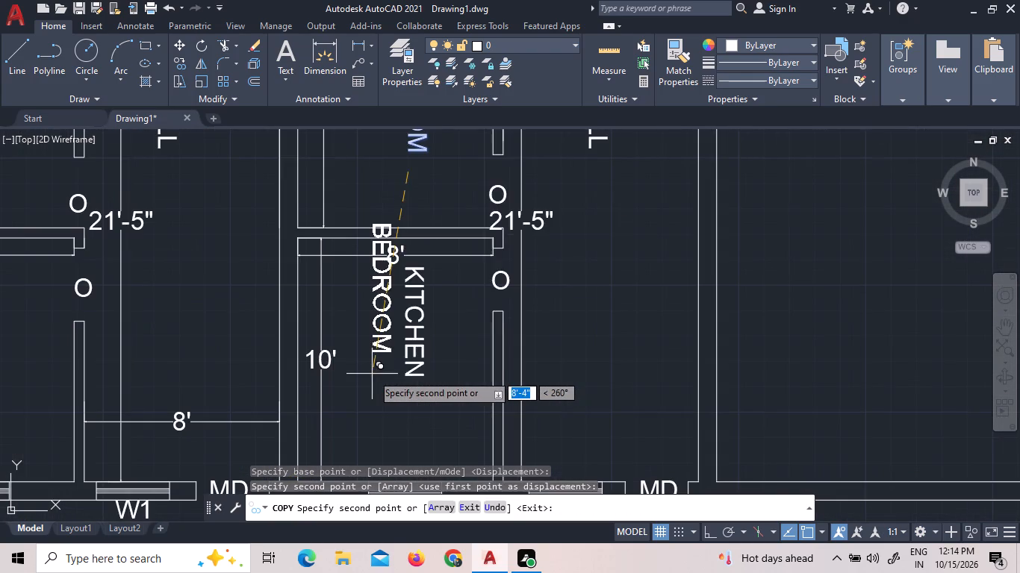
right_click(372, 374)
double_click(428, 163)
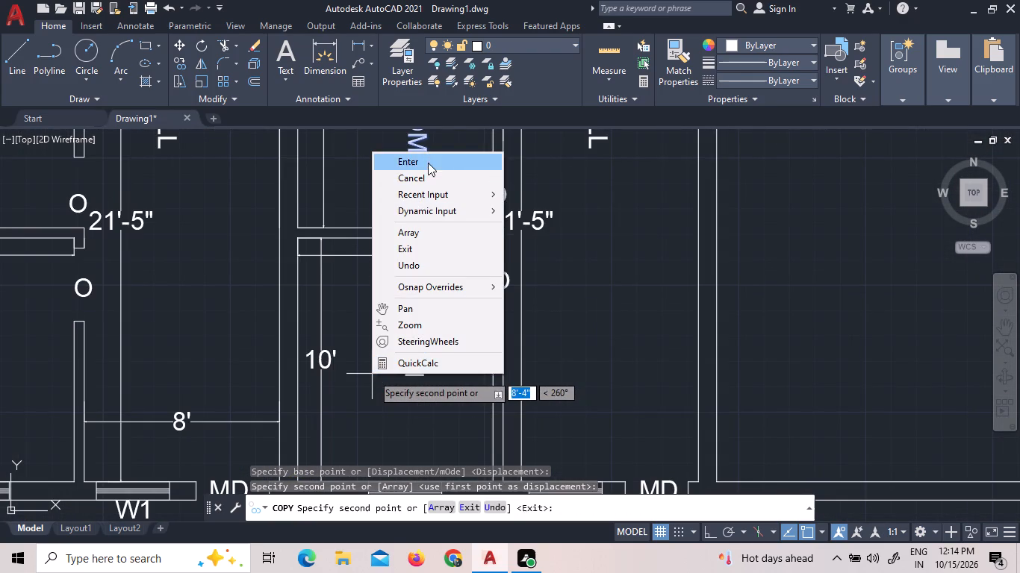
click(426, 193)
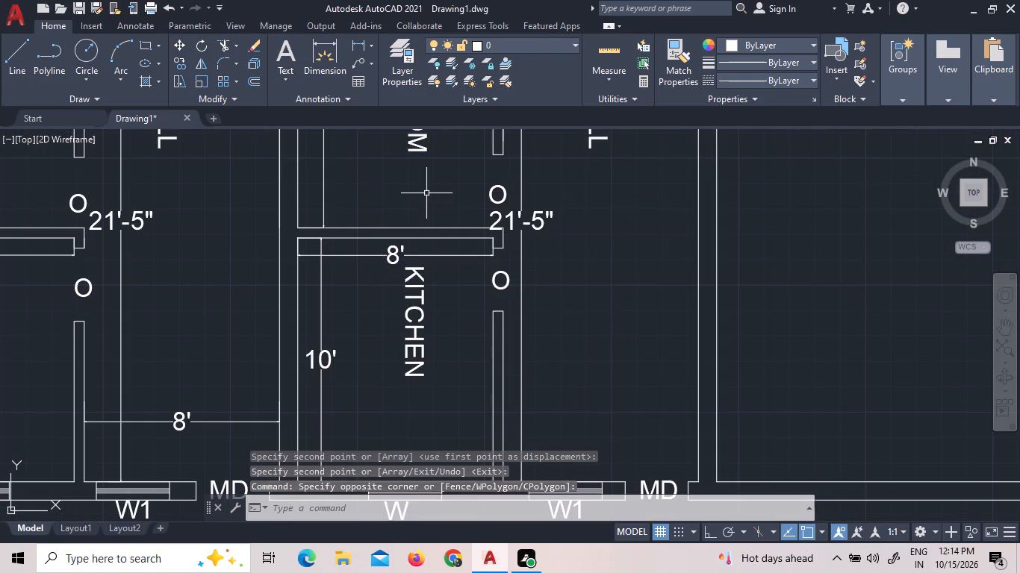
Copy the third unit's KITCHEN label into the fourth unit's room south of the bedroom, west of the vertical partition.
click(414, 322)
right_click(414, 322)
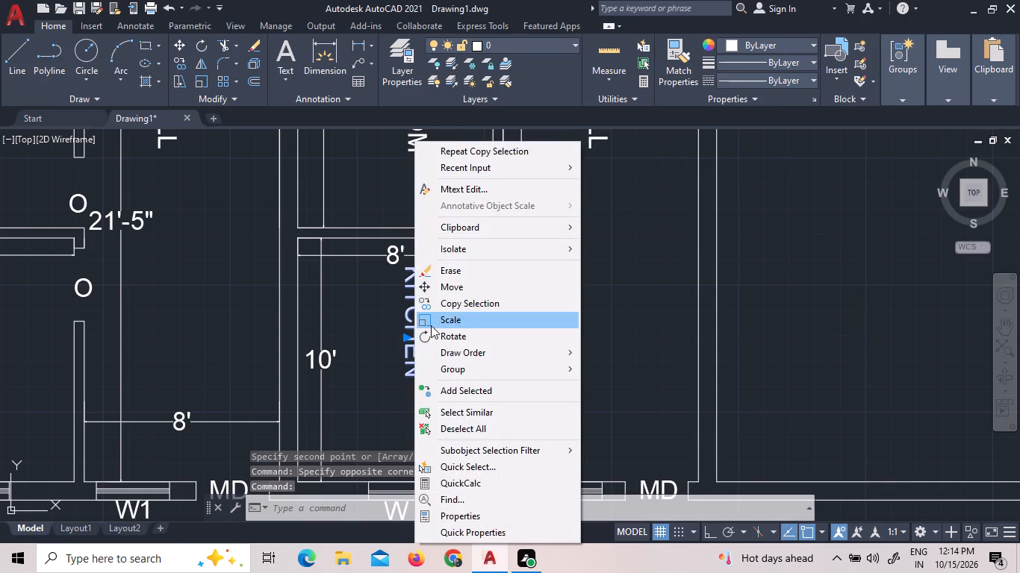
double_click(461, 303)
scroll(569, 331, down, 3)
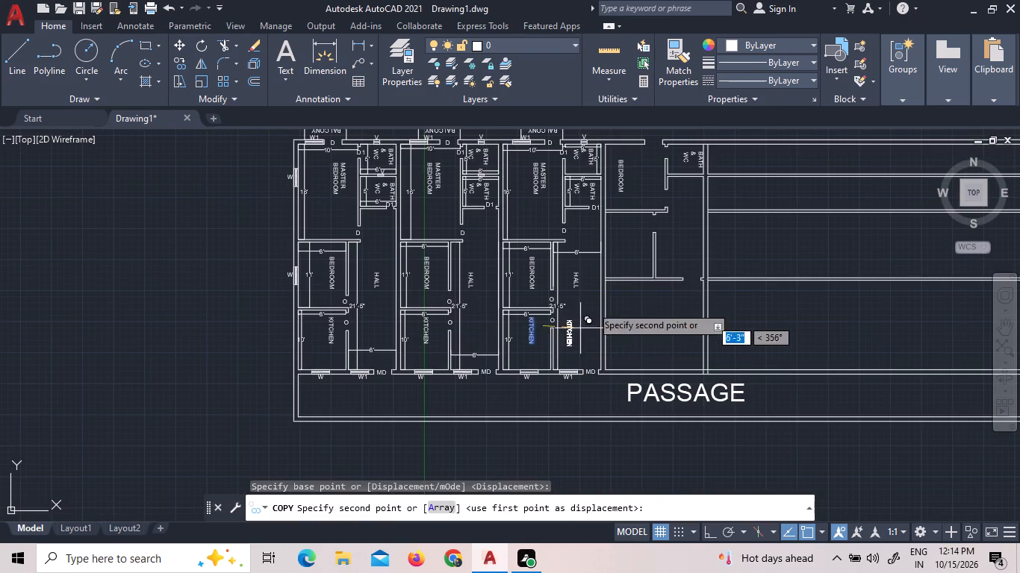
scroll(653, 222, up, 2)
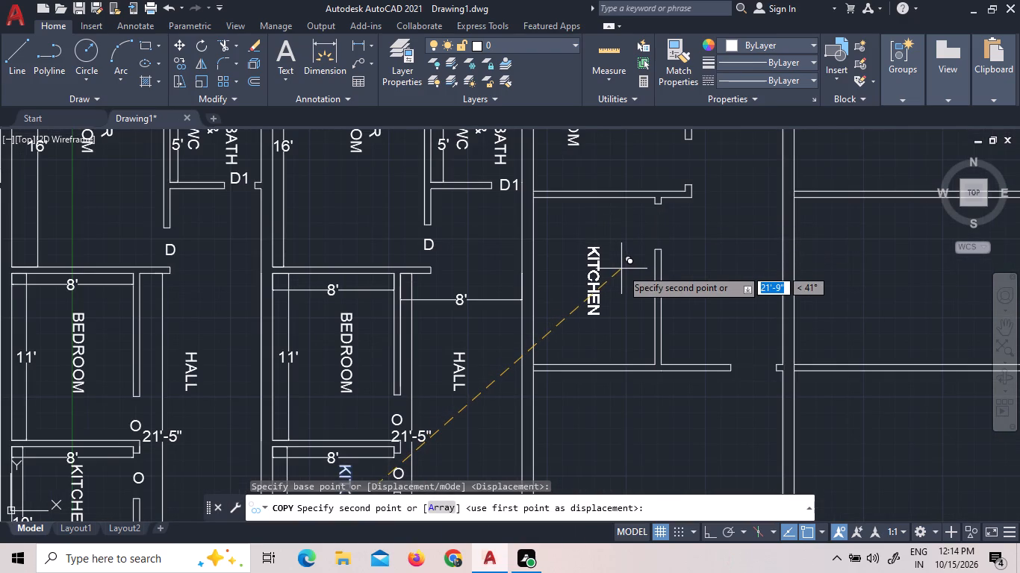
click(621, 269)
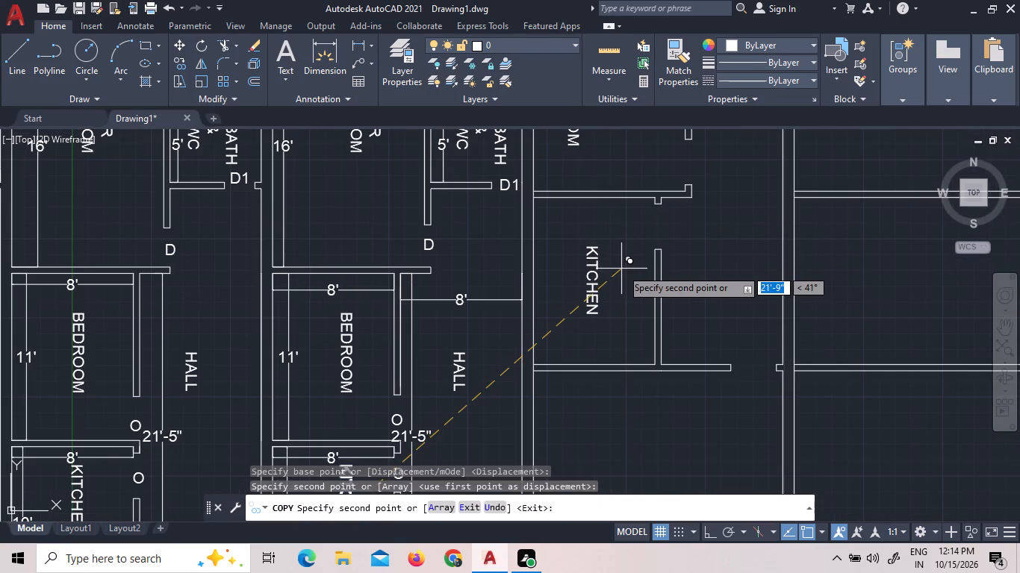
right_click(497, 270)
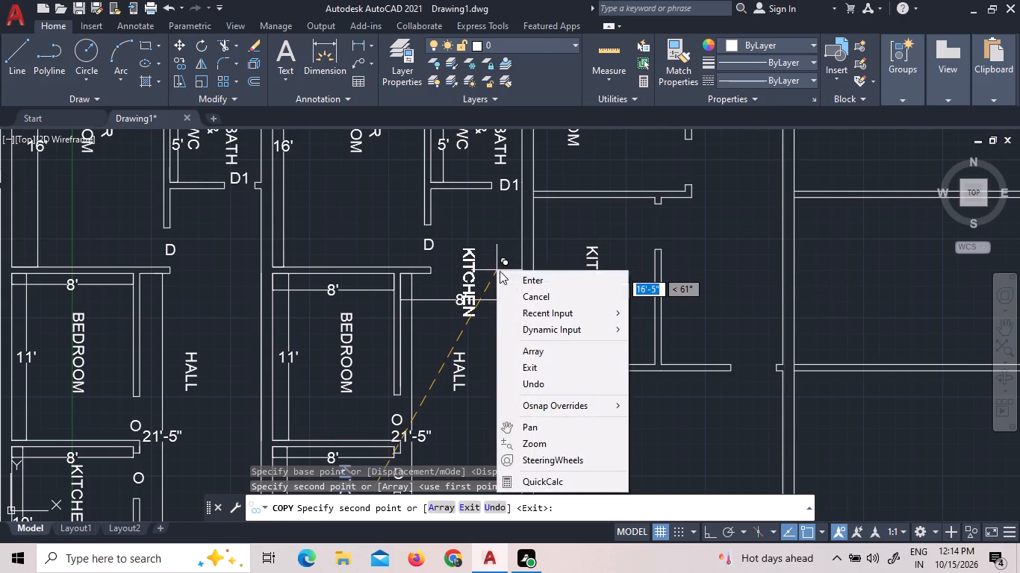
click(513, 278)
Copy the third unit's HALL label into the fourth unit's space east of the kitchen's vertical partition.
click(460, 372)
right_click(460, 372)
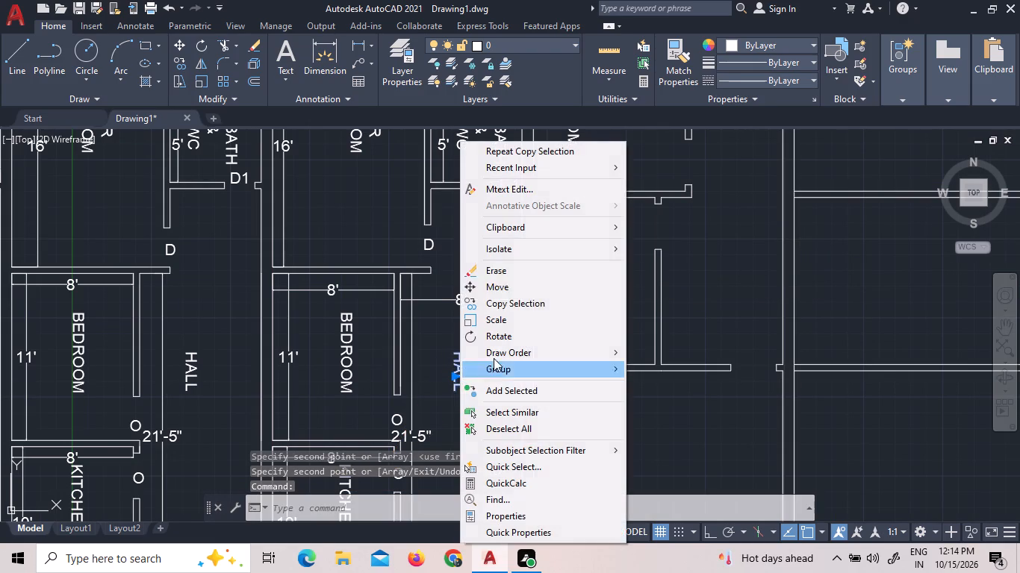
click(512, 307)
click(456, 365)
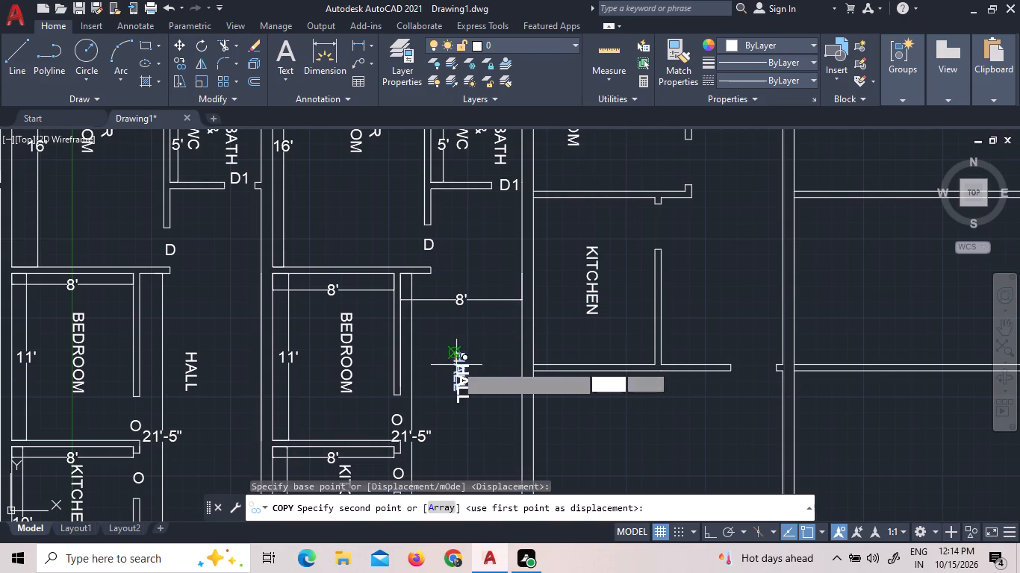
click(731, 232)
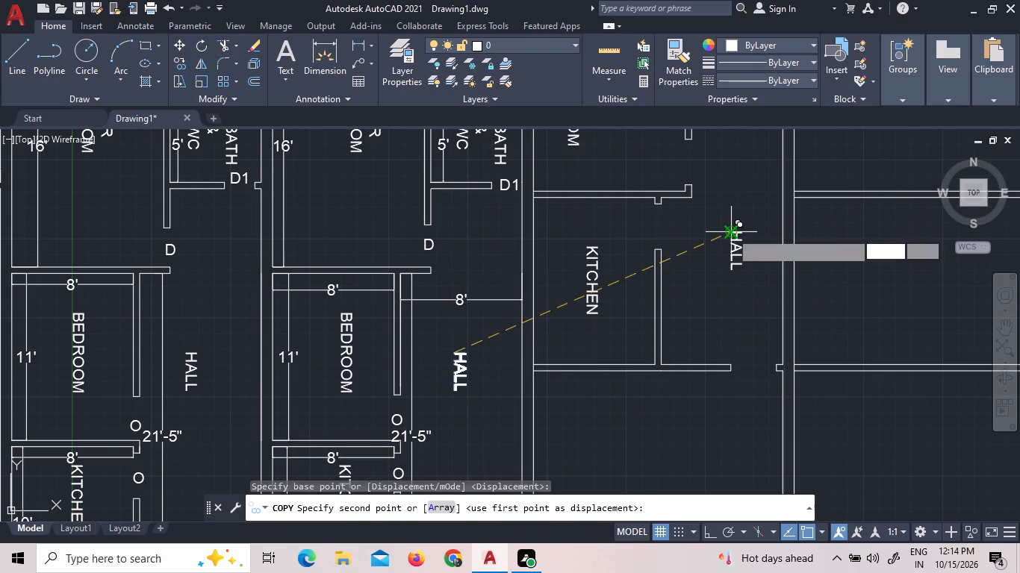
right_click(691, 287)
click(707, 295)
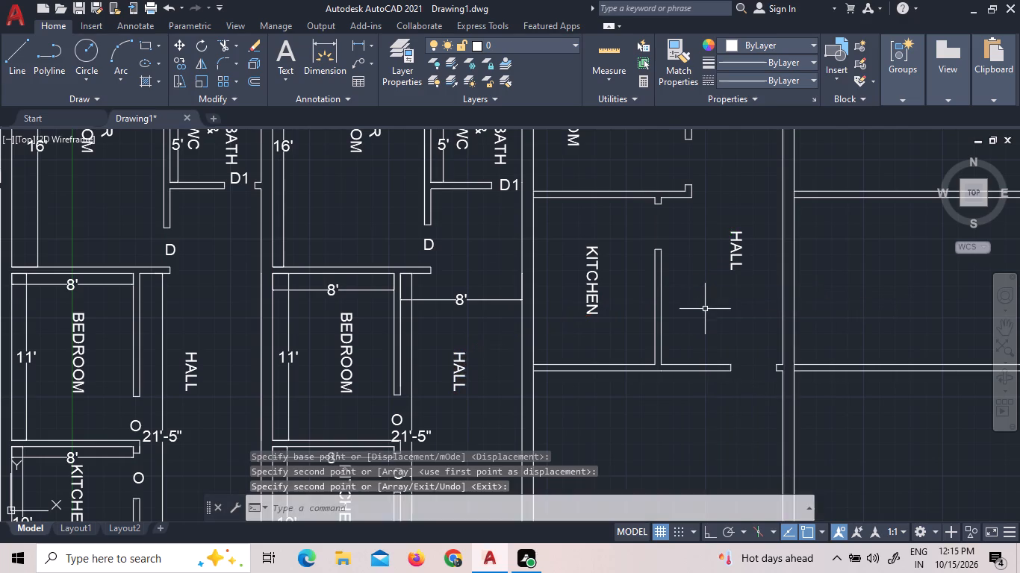
Select the third unit's balcony outline with its BALCONY label, and the north wall's W1 window and V ventilator with their tags, for copying.
scroll(705, 320, down, 2)
scroll(695, 186, up, 2)
scroll(415, 213, up, 1)
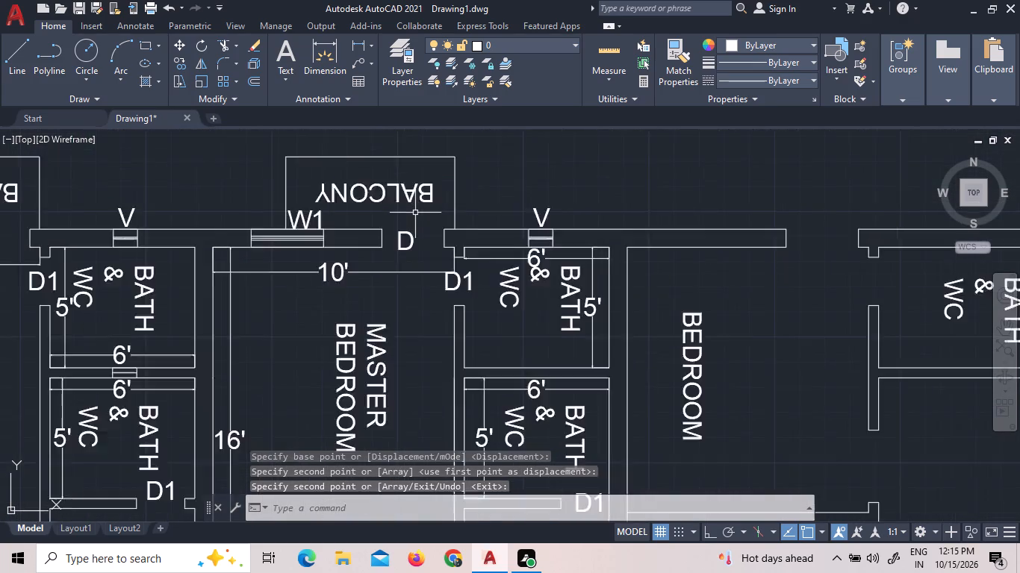
scroll(415, 213, up, 1)
double_click(297, 253)
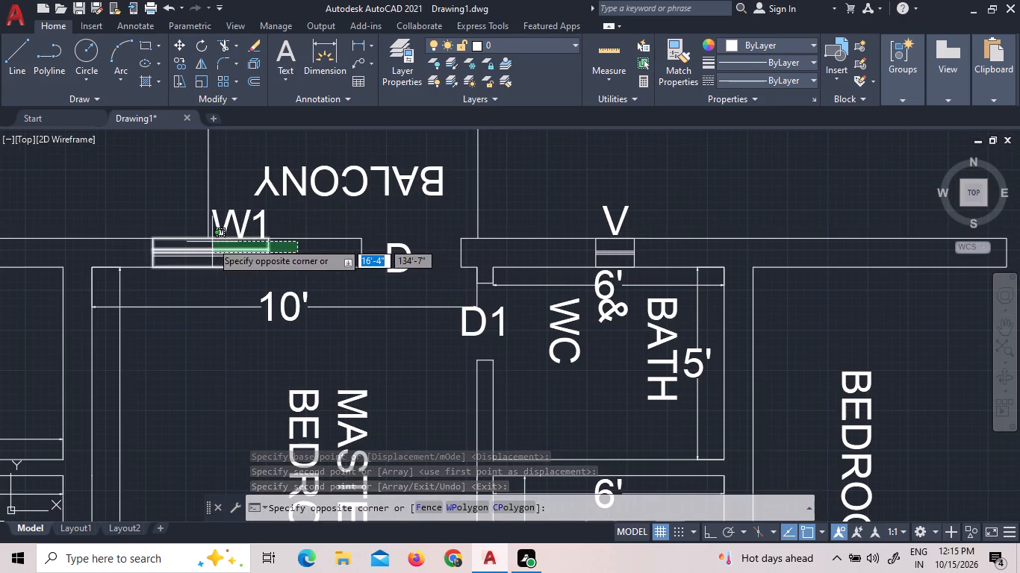
click(202, 247)
click(245, 228)
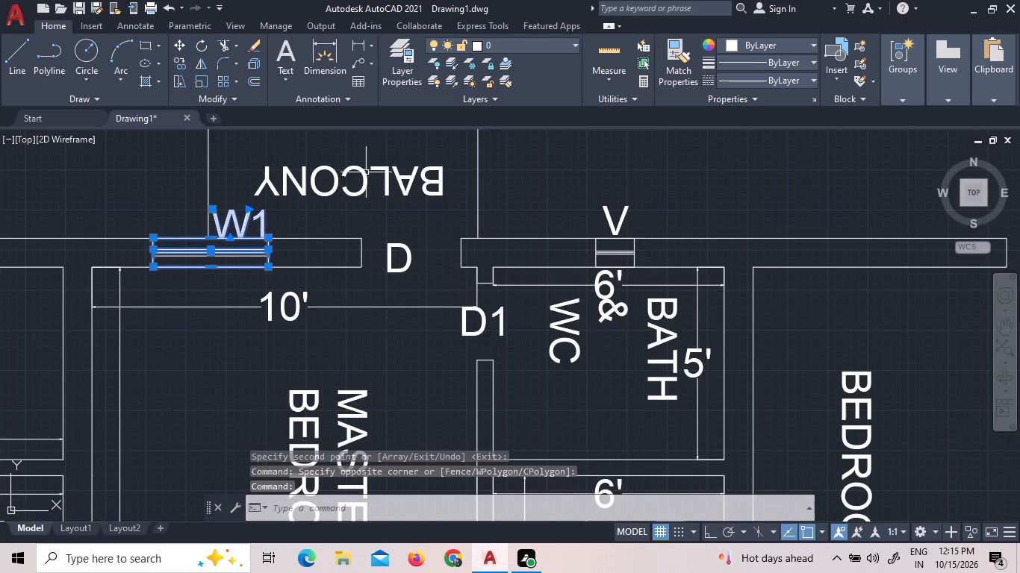
double_click(379, 201)
click(205, 156)
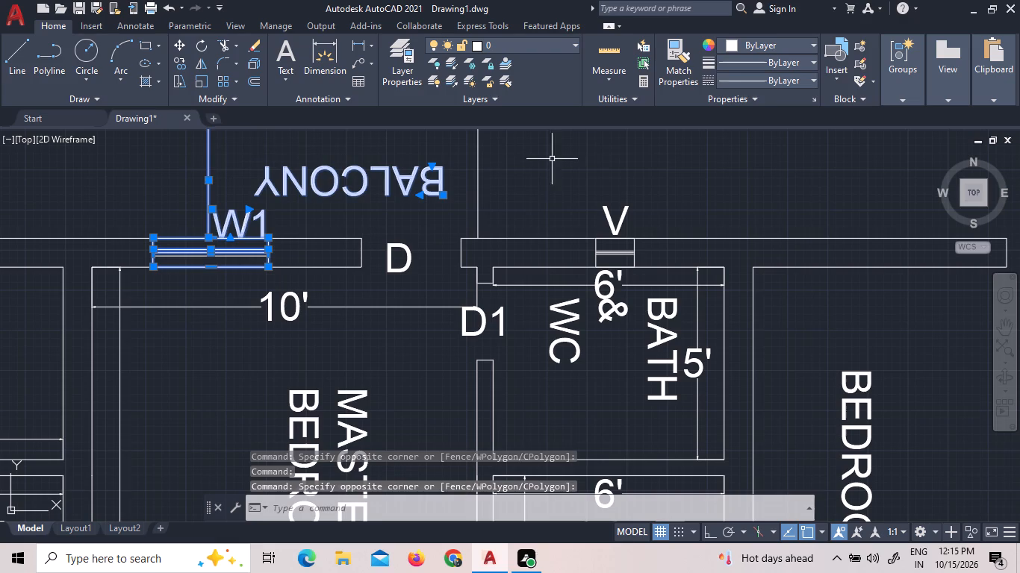
click(646, 252)
click(521, 253)
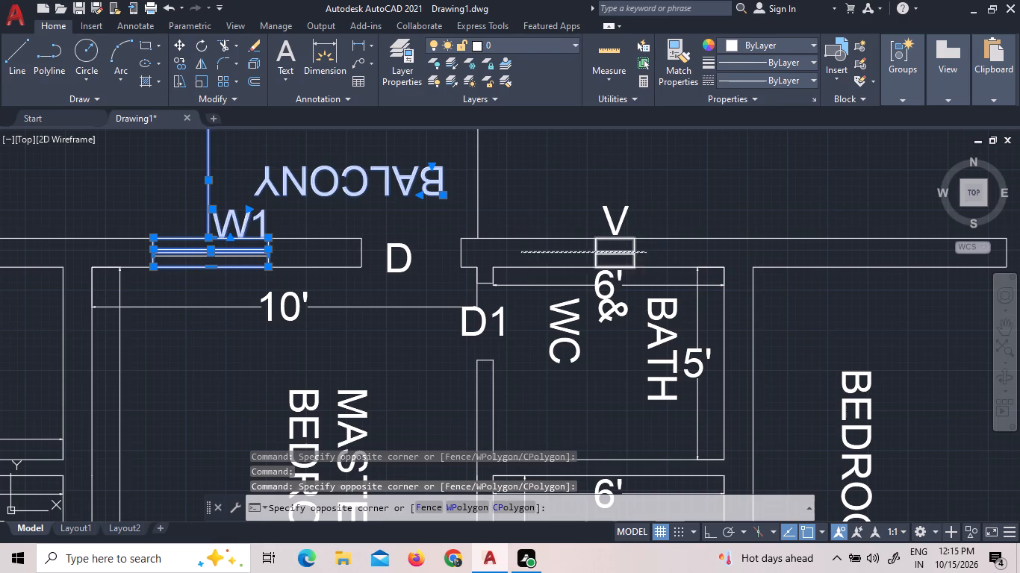
click(653, 223)
click(567, 220)
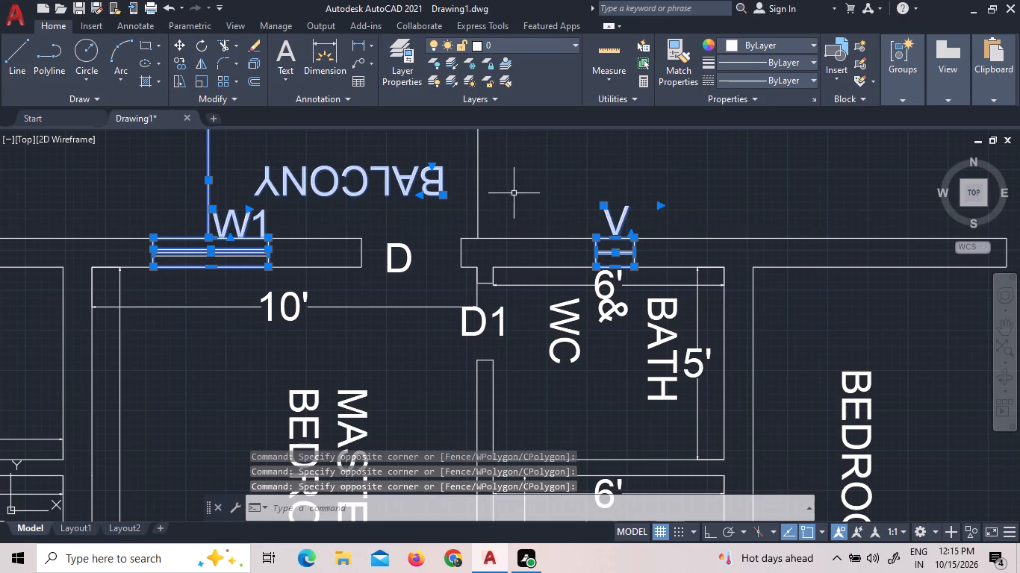
click(511, 192)
click(461, 158)
scroll(476, 192, down, 2)
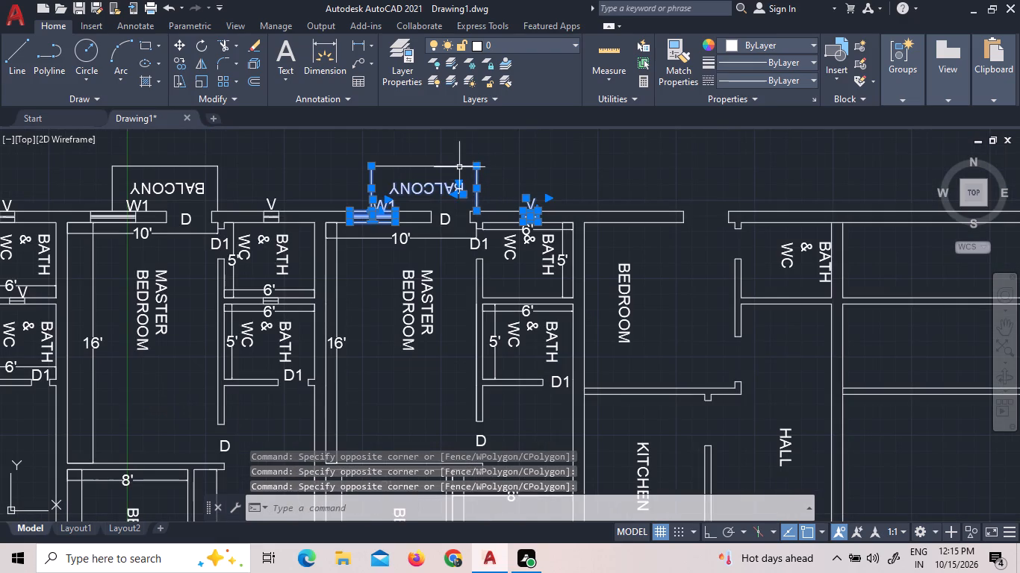
click(458, 166)
right_click(573, 178)
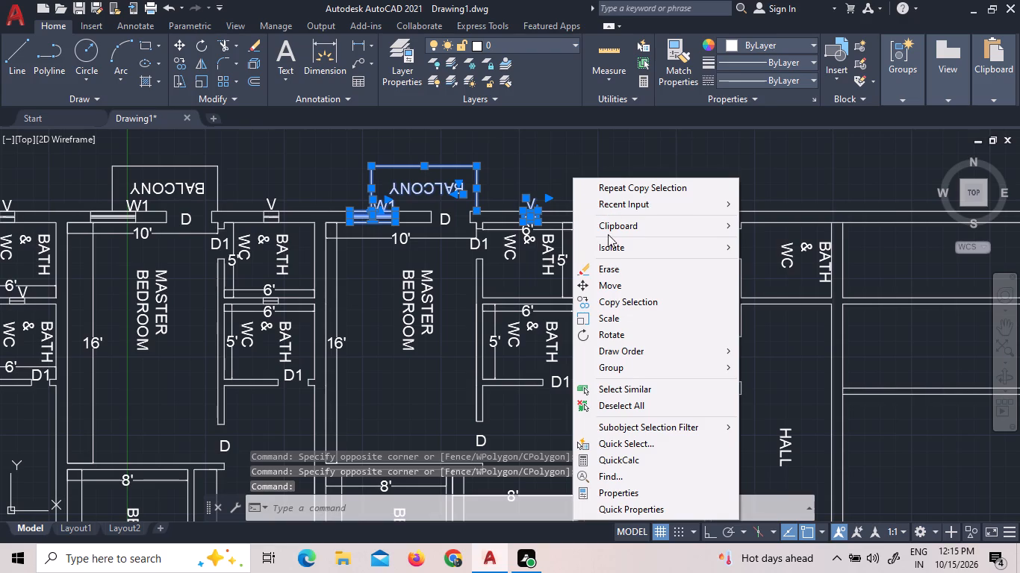